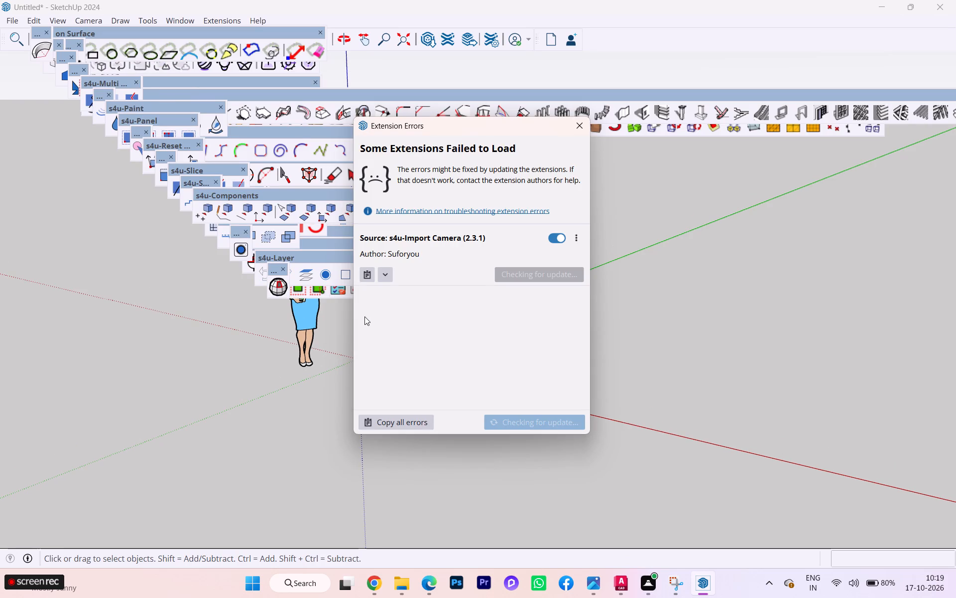
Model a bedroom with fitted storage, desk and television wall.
Dismiss the D5 Lite new-version notice and close the Extension Errors report.
scroll(364, 316, "up", 1)
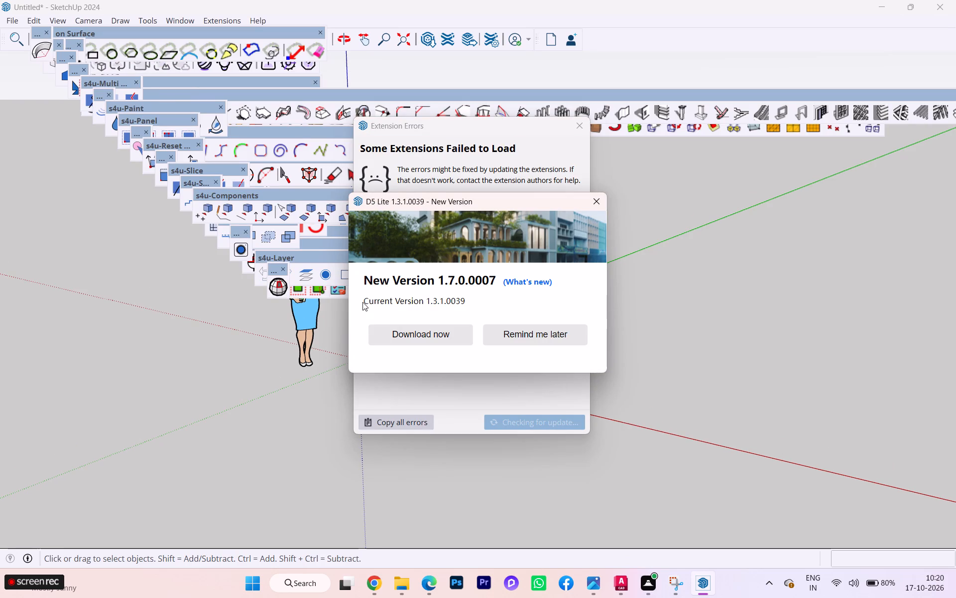
left_click(602, 208)
left_click(582, 127)
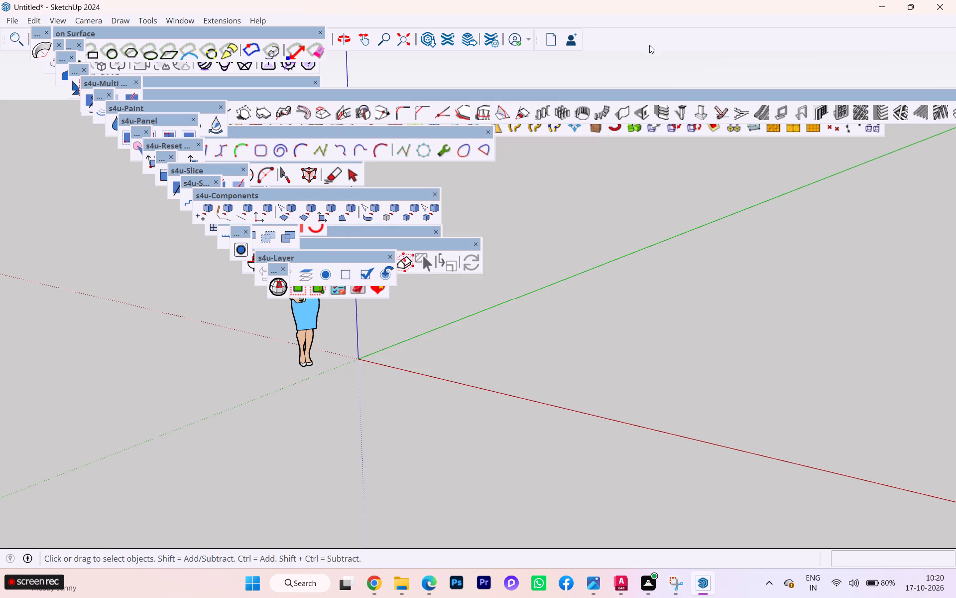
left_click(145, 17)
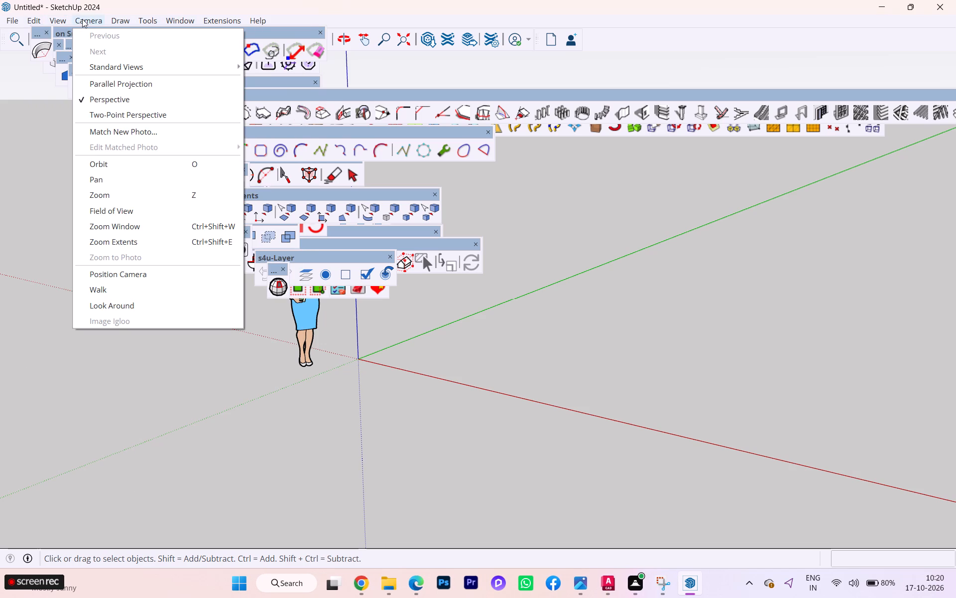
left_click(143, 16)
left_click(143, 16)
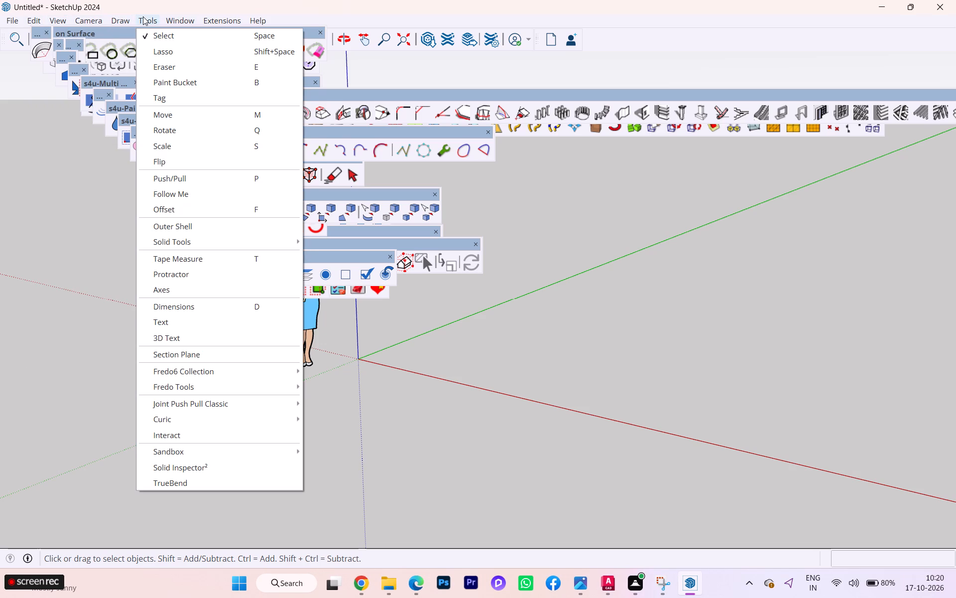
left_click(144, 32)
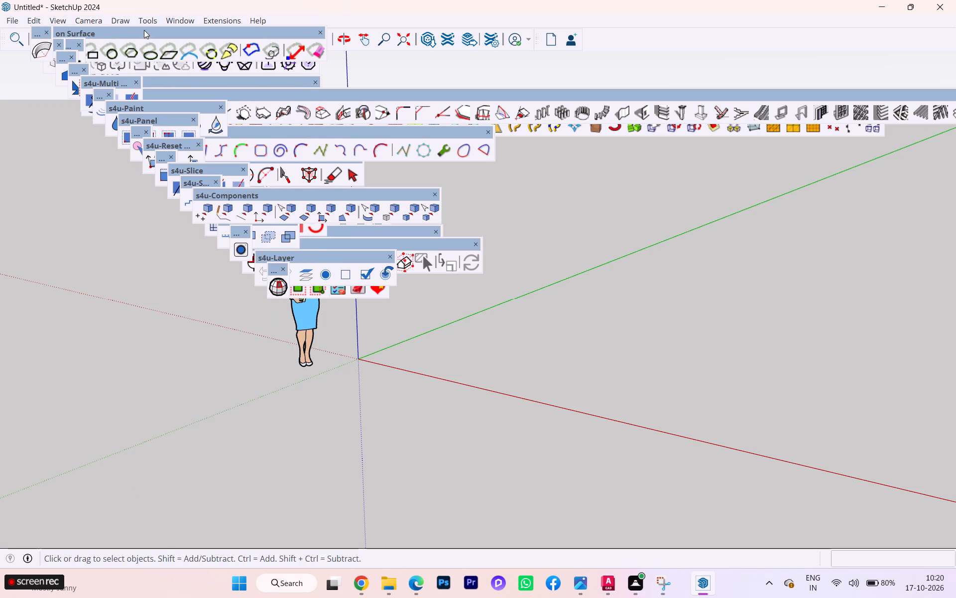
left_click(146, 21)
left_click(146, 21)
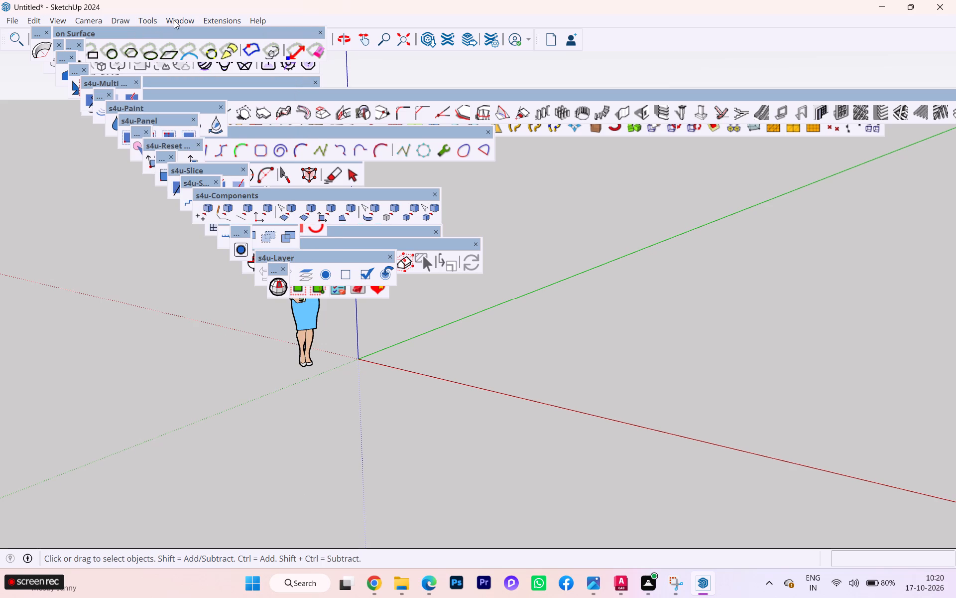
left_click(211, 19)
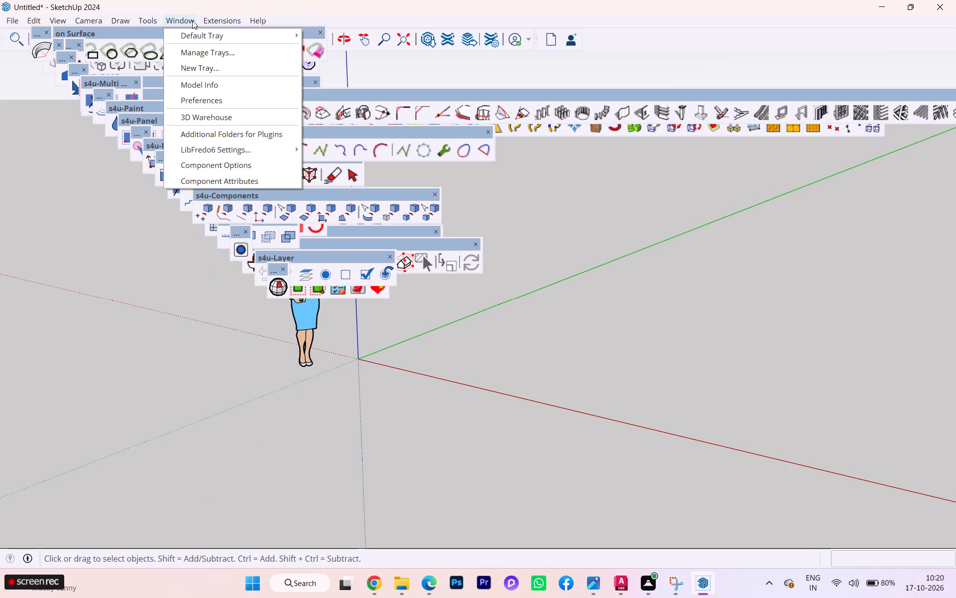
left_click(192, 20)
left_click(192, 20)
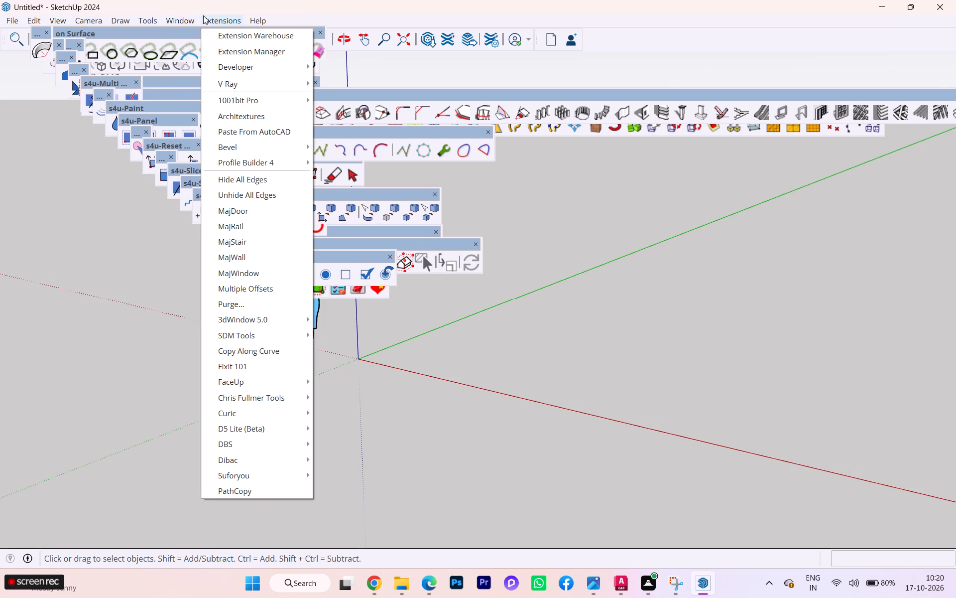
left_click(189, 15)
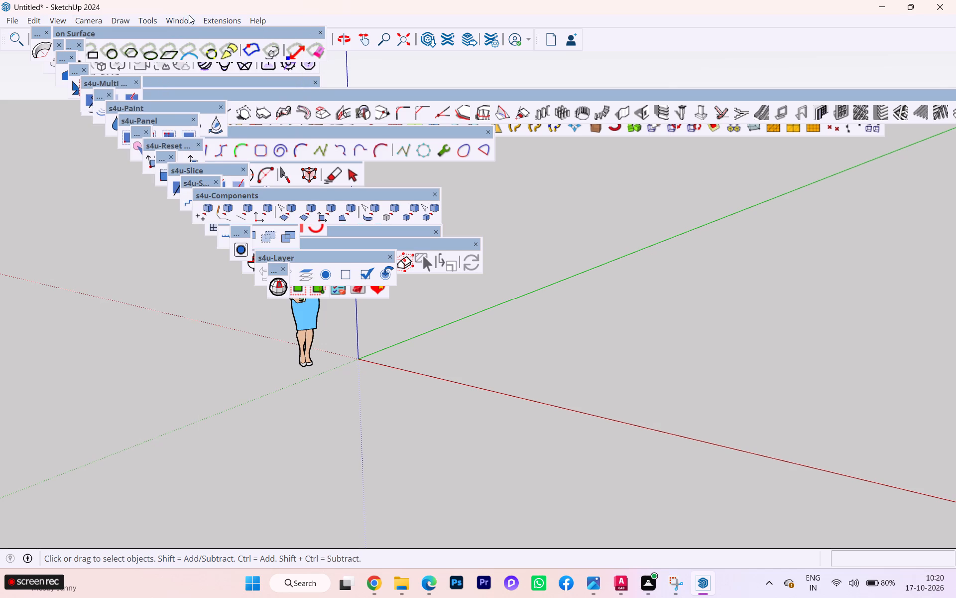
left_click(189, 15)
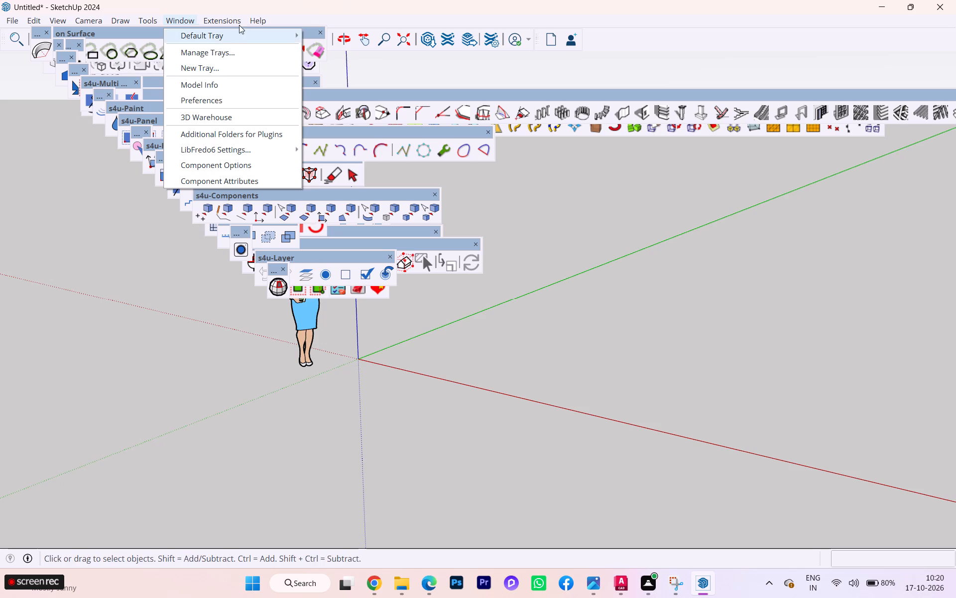
Look through the Model Info pages, including Text, Units, Geo-location, Components, Credits, Dimensions, Animation and Classifications, and close the dialog.
double_click(188, 18)
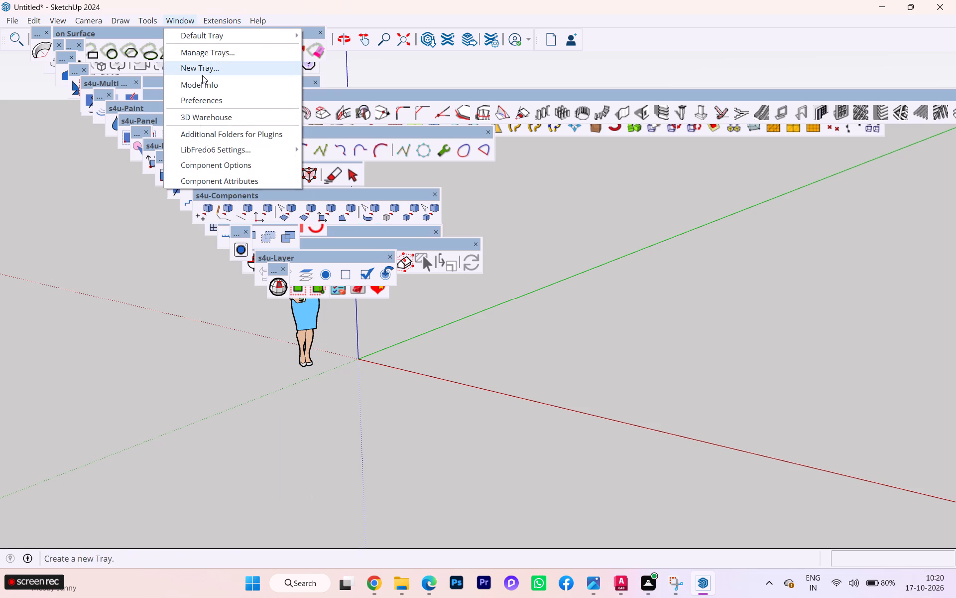
left_click(209, 88)
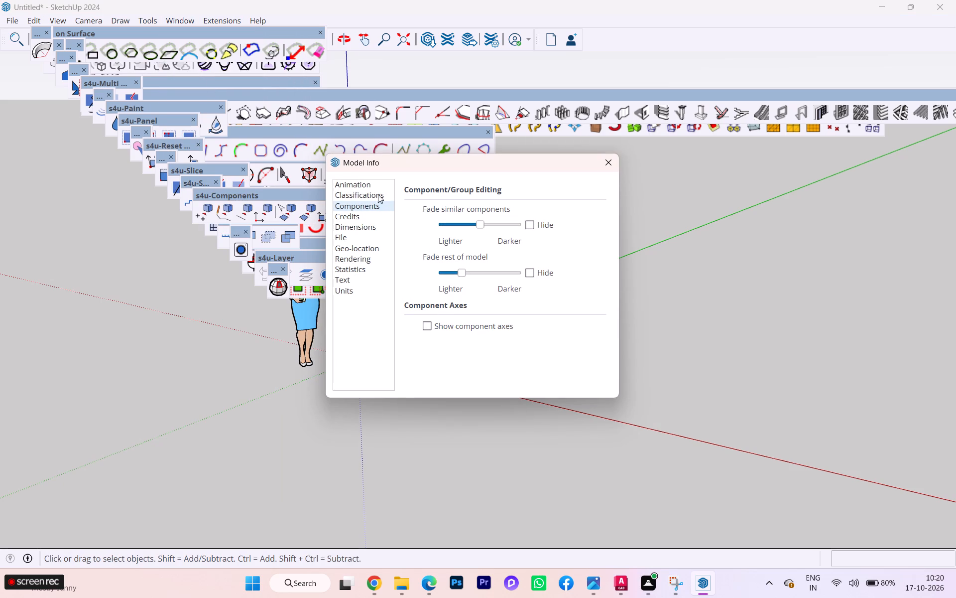
left_click(360, 264)
left_click(350, 285)
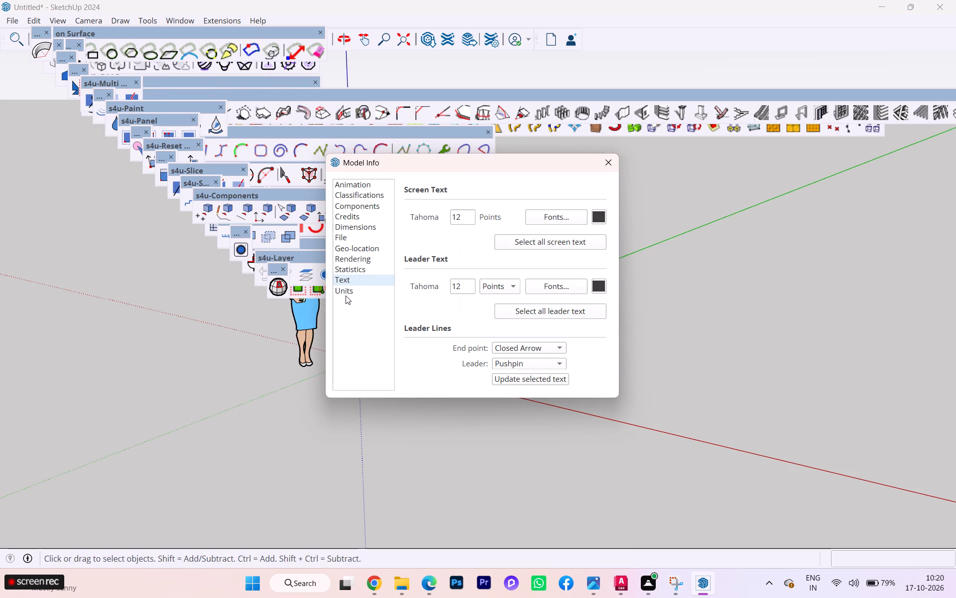
left_click(346, 297)
left_click(351, 290)
left_click(354, 248)
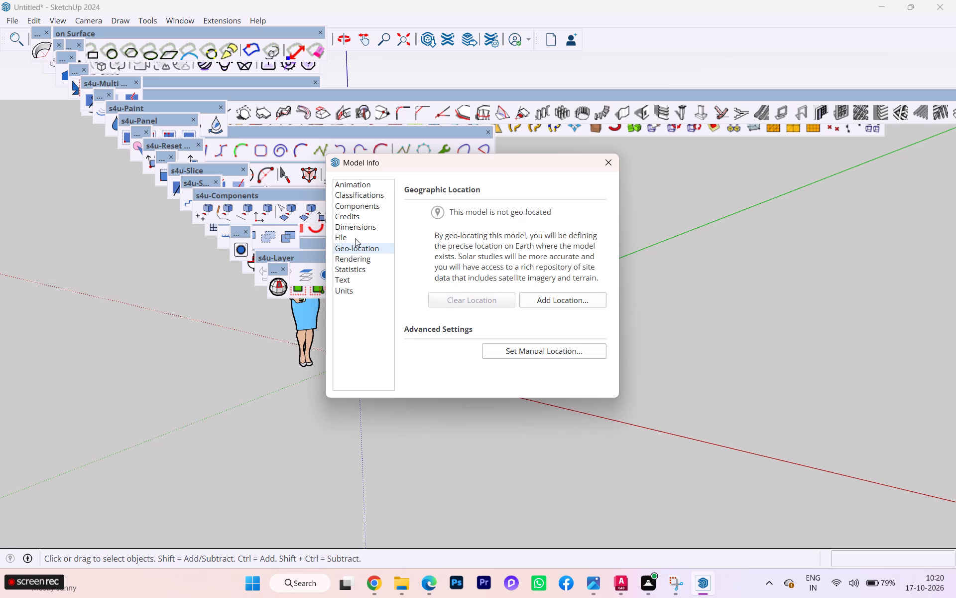
left_click(354, 199)
left_click(354, 204)
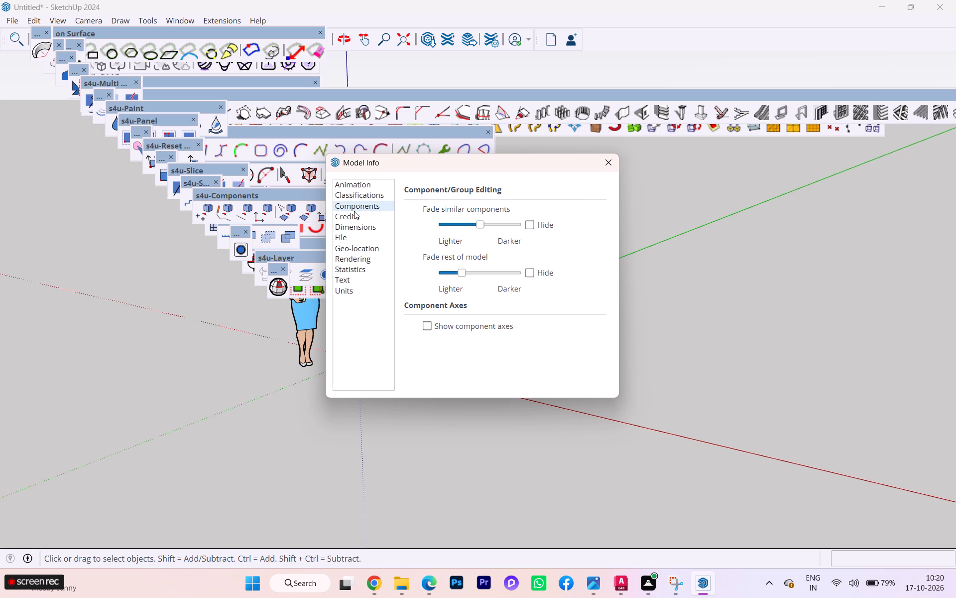
left_click(353, 218)
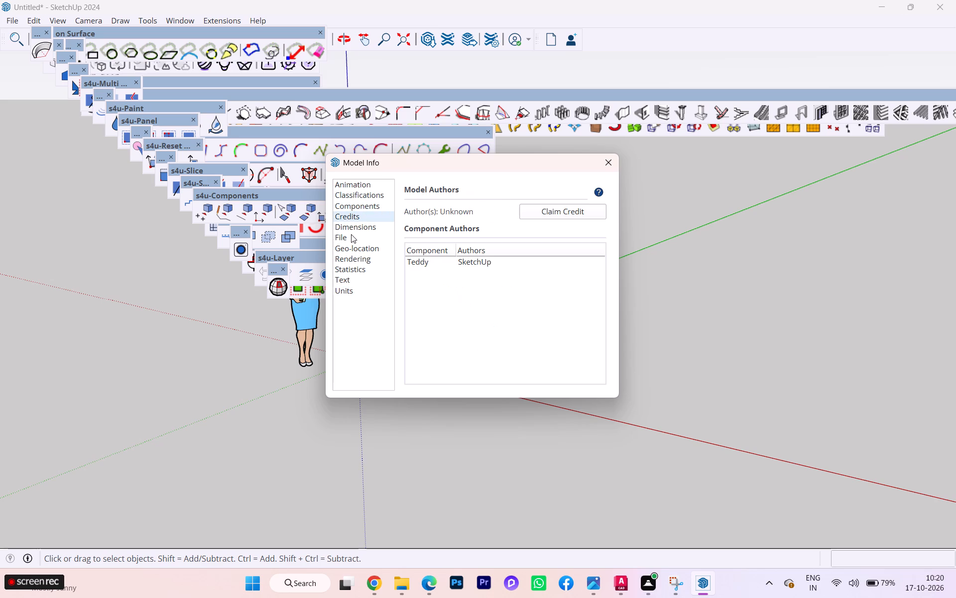
left_click(352, 224)
left_click(355, 186)
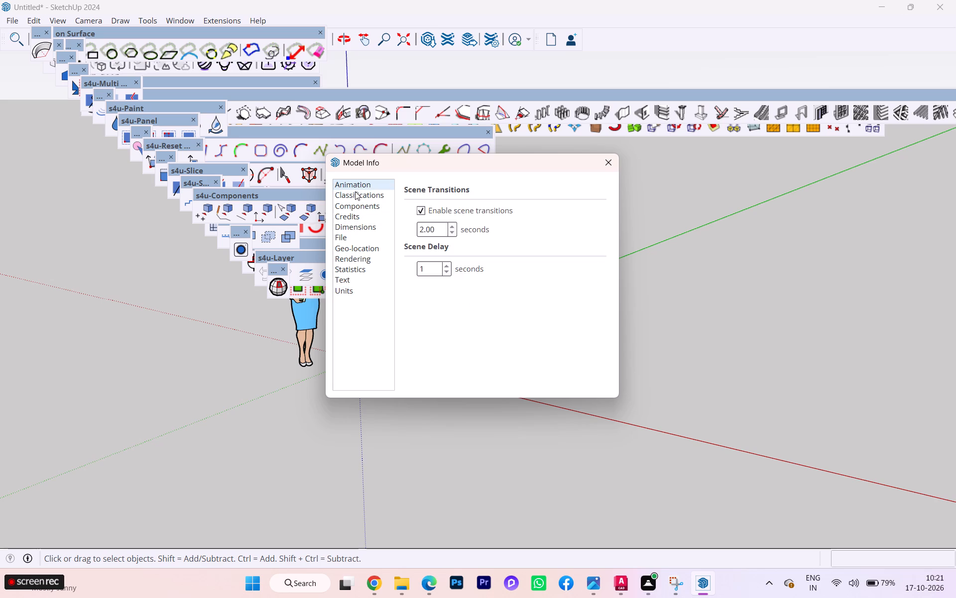
left_click(355, 192)
left_click(610, 164)
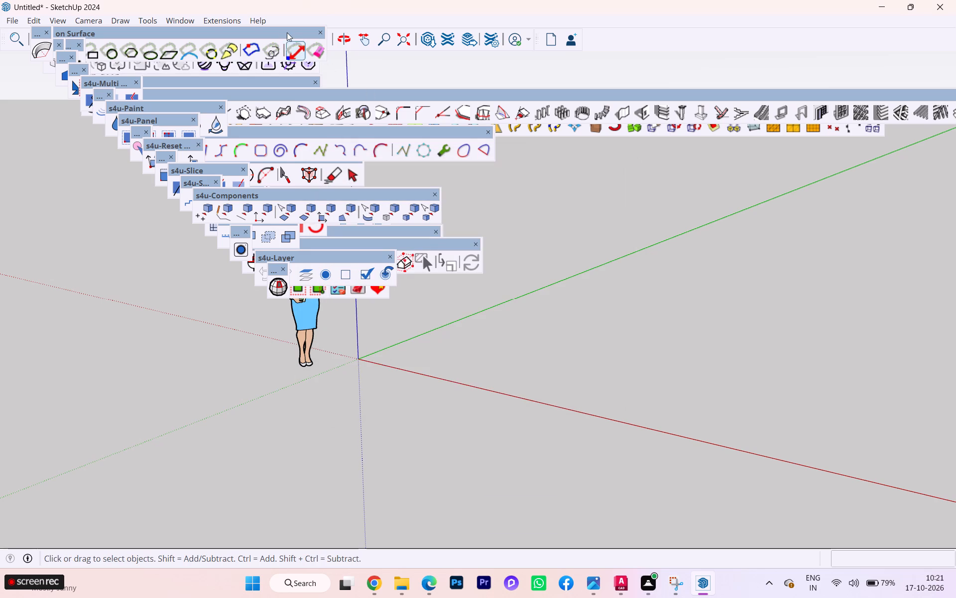
Look through the Shortcuts, Drawing, Compatibility and Applications pages of the SketchUp Preferences and close them.
left_click(176, 15)
left_click(204, 99)
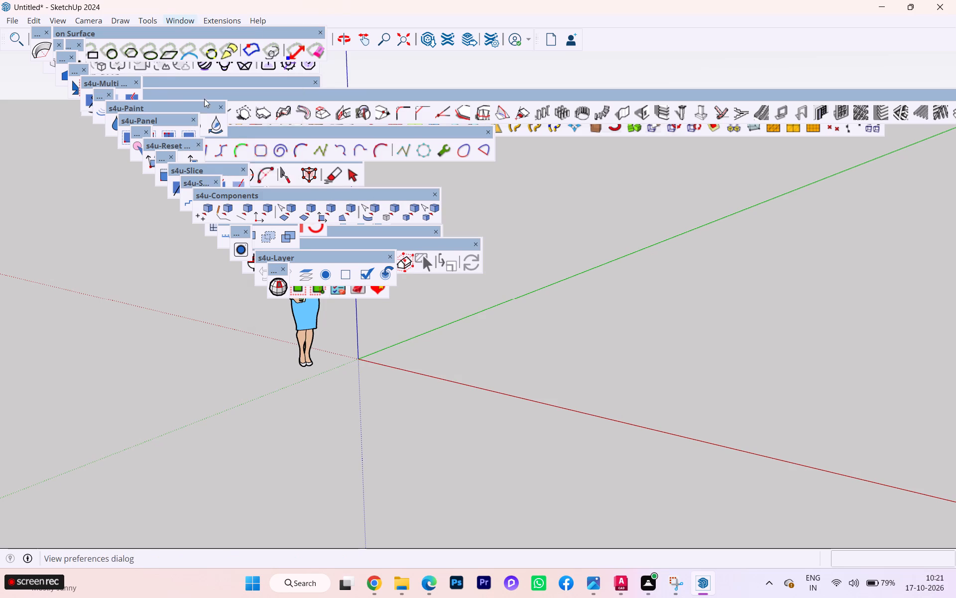
left_click(303, 230)
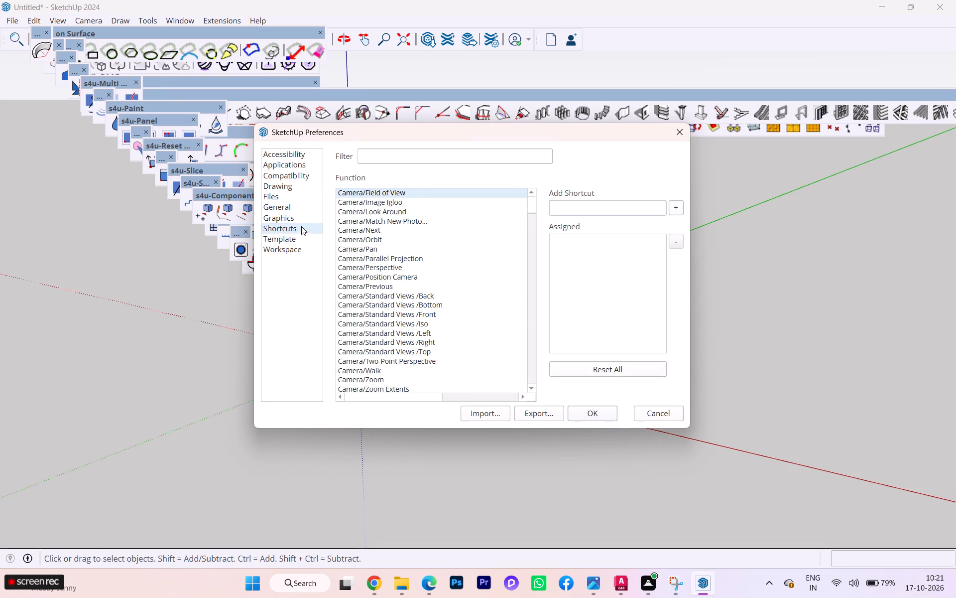
left_click(290, 183)
left_click(291, 177)
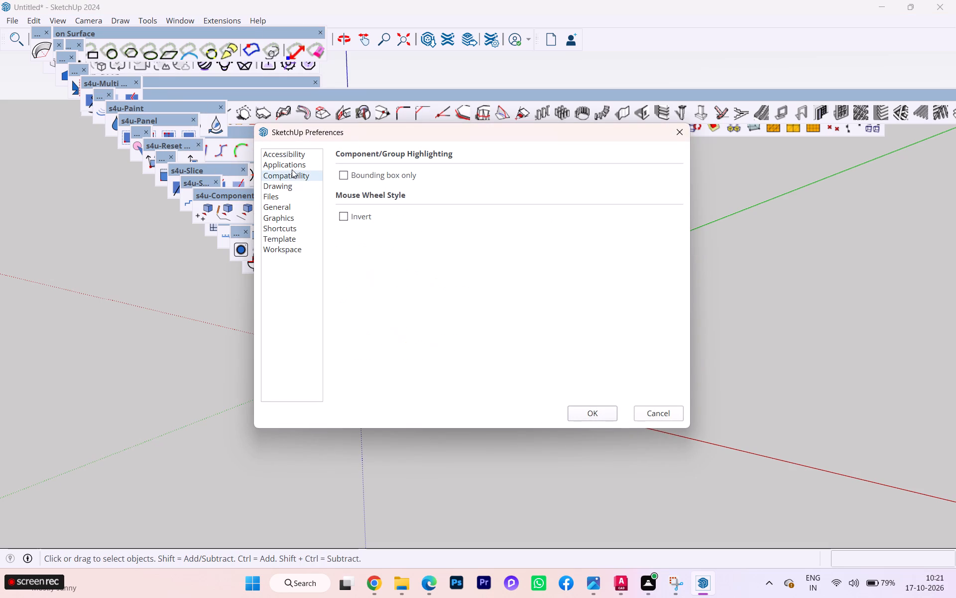
left_click(292, 169)
left_click(671, 130)
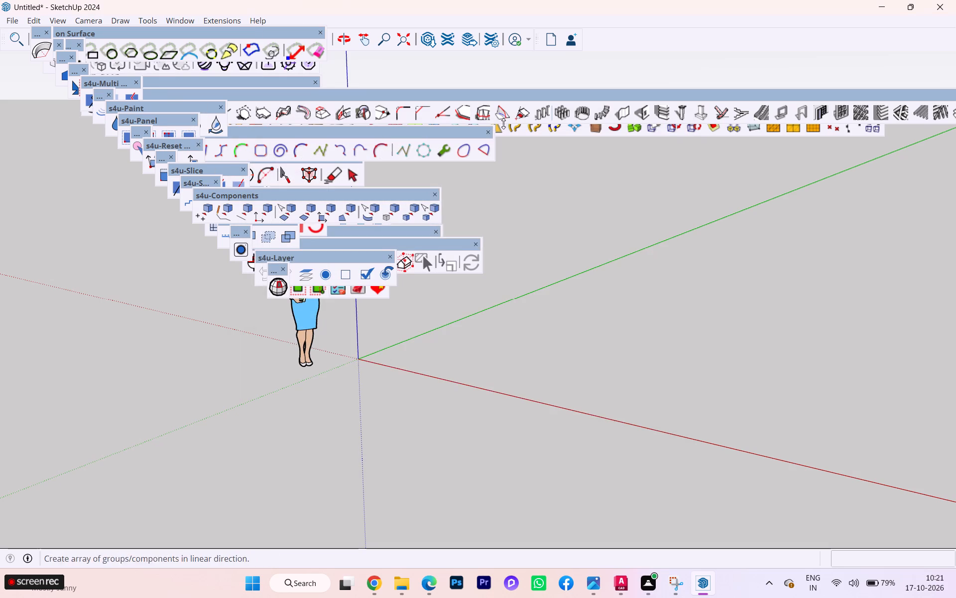
In the Extension Manager, switch off Curic Section, Curic OI, Curic Make2D and Curic Section View.
left_click(221, 16)
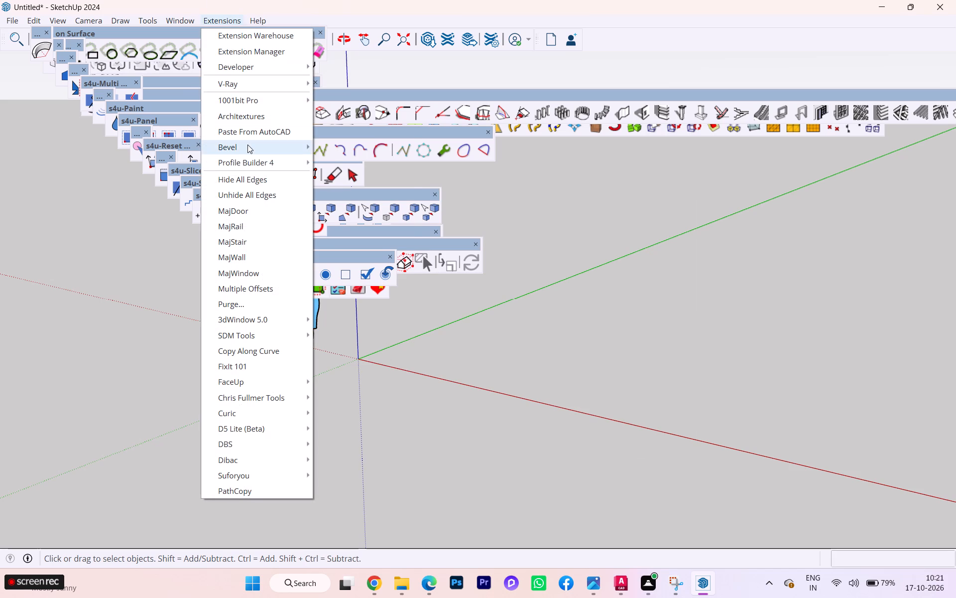
left_click(260, 53)
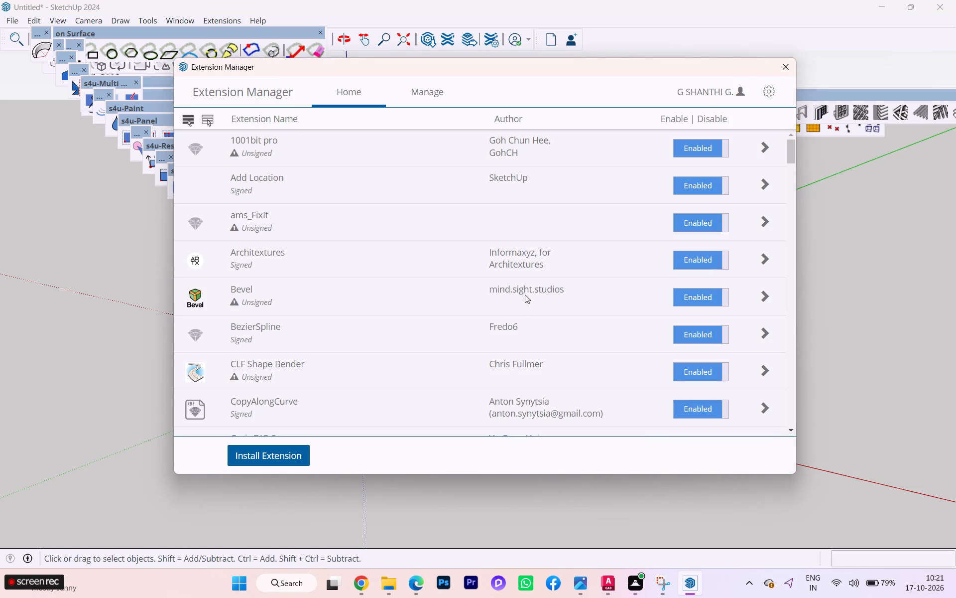
scroll(644, 305, "down", 6)
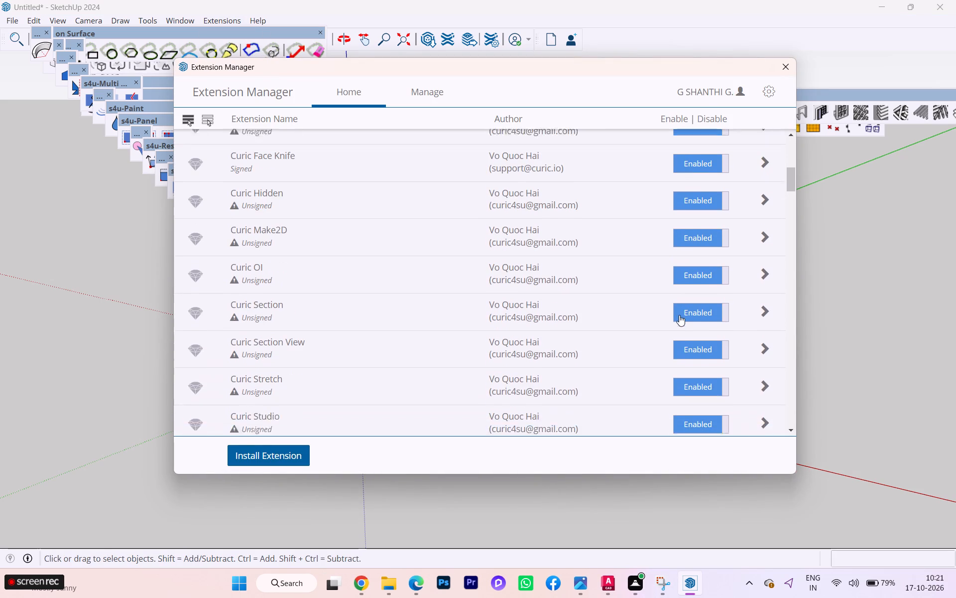
left_click(704, 296)
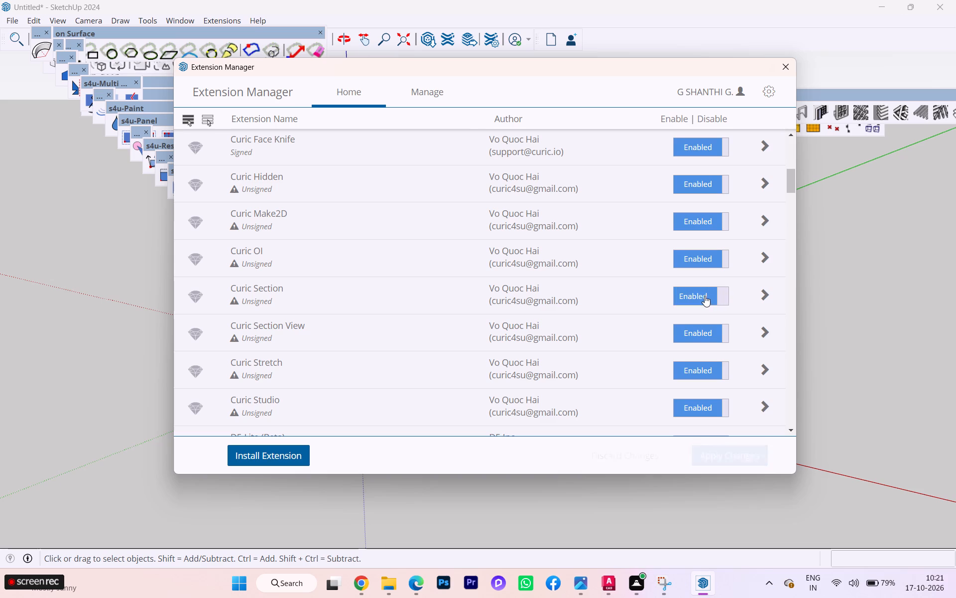
left_click(712, 262)
left_click(713, 226)
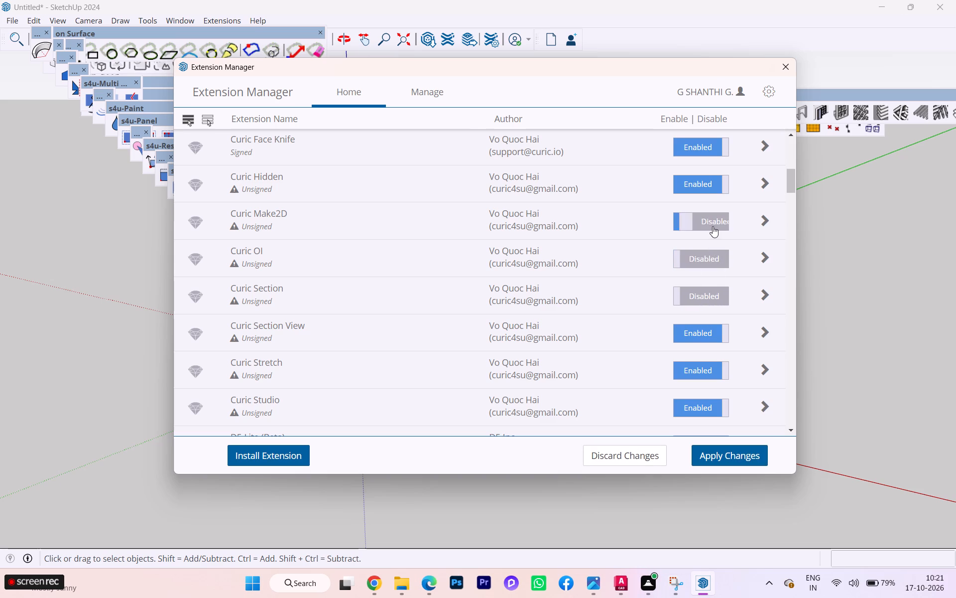
left_click(699, 331)
Switch off the s4u-Export Scenes, s4u-Divide, s4u-Curve To Arc and s4u-Filter Selection extensions.
scroll(699, 336, "up", 1)
scroll(699, 339, "down", 2)
scroll(700, 343, "up", 1)
scroll(556, 345, "down", 1)
scroll(556, 345, "up", 1)
scroll(555, 345, "down", 2)
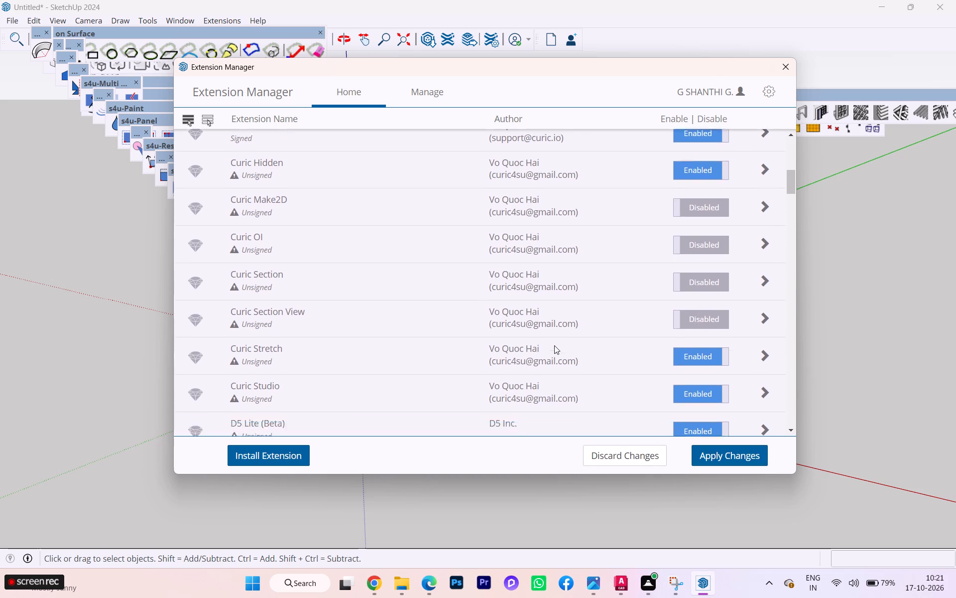
scroll(554, 345, "down", 17)
scroll(554, 346, "up", 1)
scroll(554, 346, "down", 3)
scroll(554, 346, "up", 2)
scroll(554, 346, "down", 10)
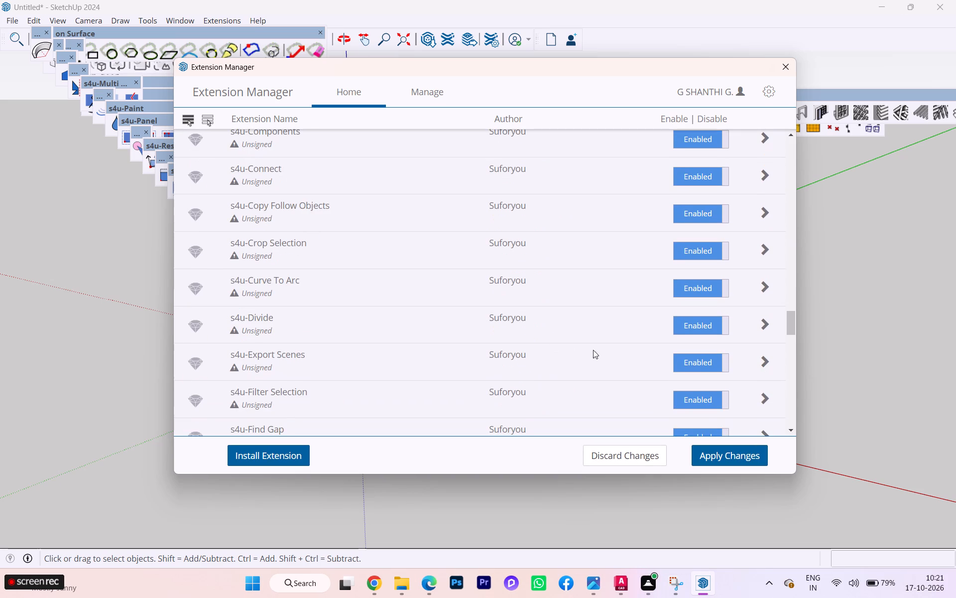
left_click(698, 359)
left_click(707, 324)
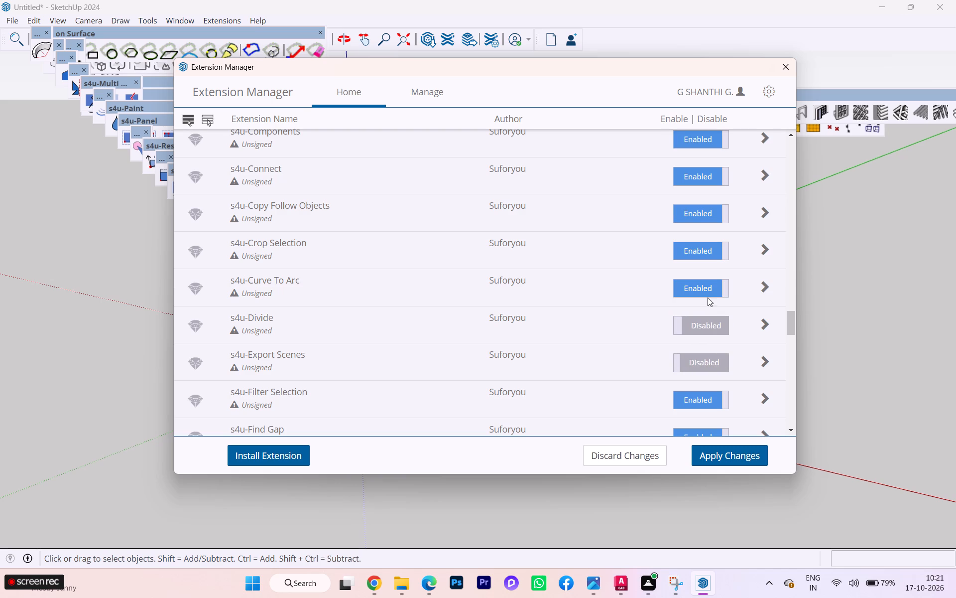
left_click(709, 292)
left_click(707, 398)
Switch off the s4u-Mirror, Make Face, Make Box, Line Tool, Multi Slice, Offset and Paint extensions.
scroll(672, 350, "down", 8)
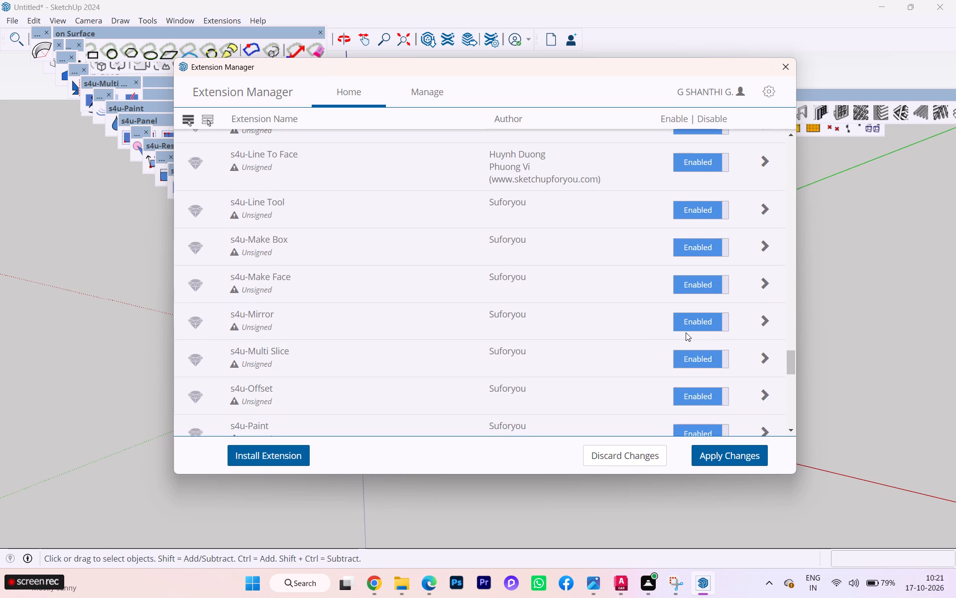
left_click(688, 321)
left_click(700, 280)
left_click(705, 257)
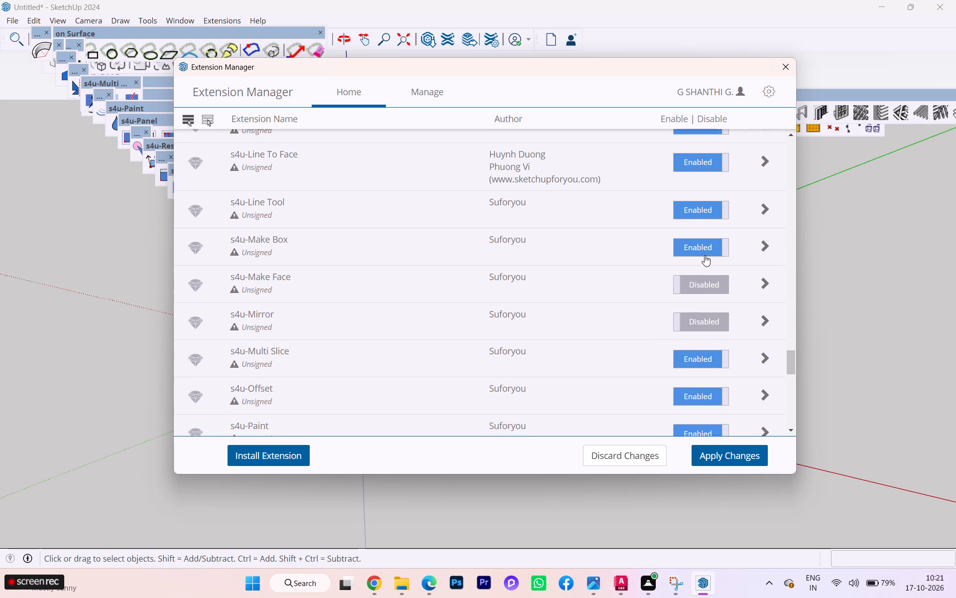
left_click(705, 245)
left_click(714, 209)
left_click(702, 363)
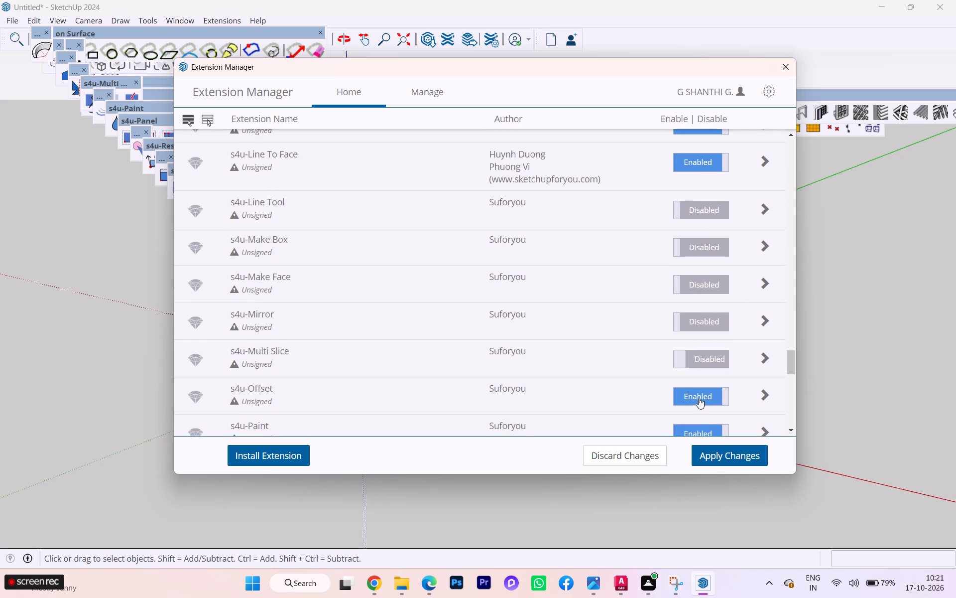
left_click(699, 399)
left_click(699, 428)
Switch off the s4u-Panel, s4u-PickUp and s4u-Reset Axis extensions.
scroll(697, 352, "down", 1)
scroll(697, 352, "up", 1)
scroll(697, 352, "down", 2)
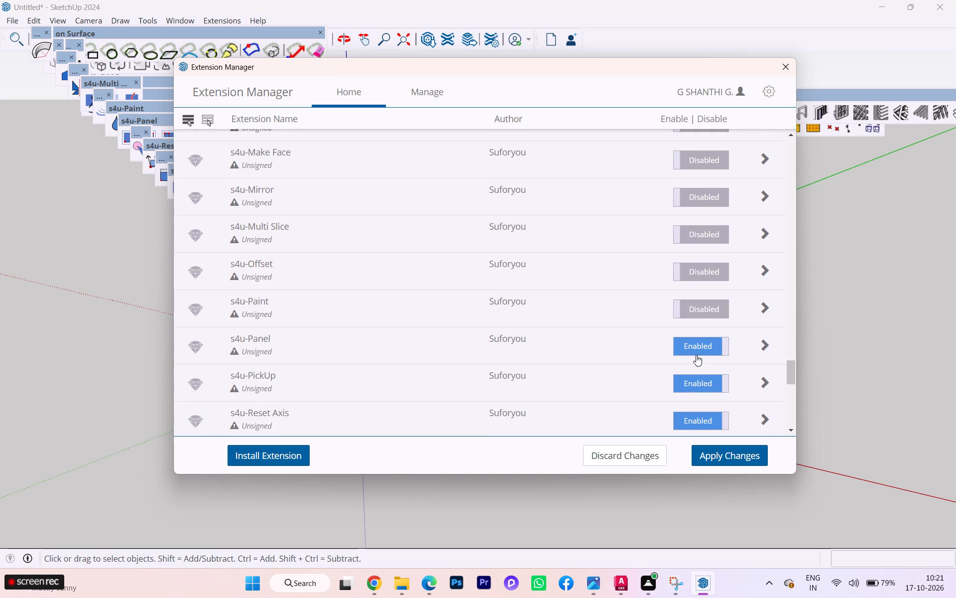
left_click(700, 349)
left_click(701, 378)
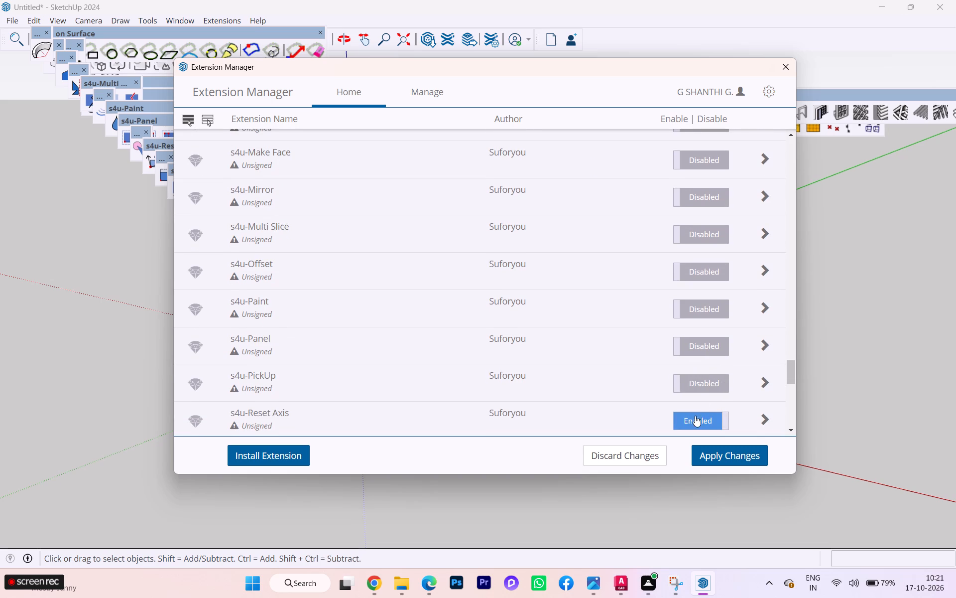
left_click(695, 417)
Switch off the s4u-Weld, s4u-Transformer, s4u-Stair, s4u-Slice and s4u-Scale extensions.
scroll(689, 385, "down", 4)
left_click(697, 349)
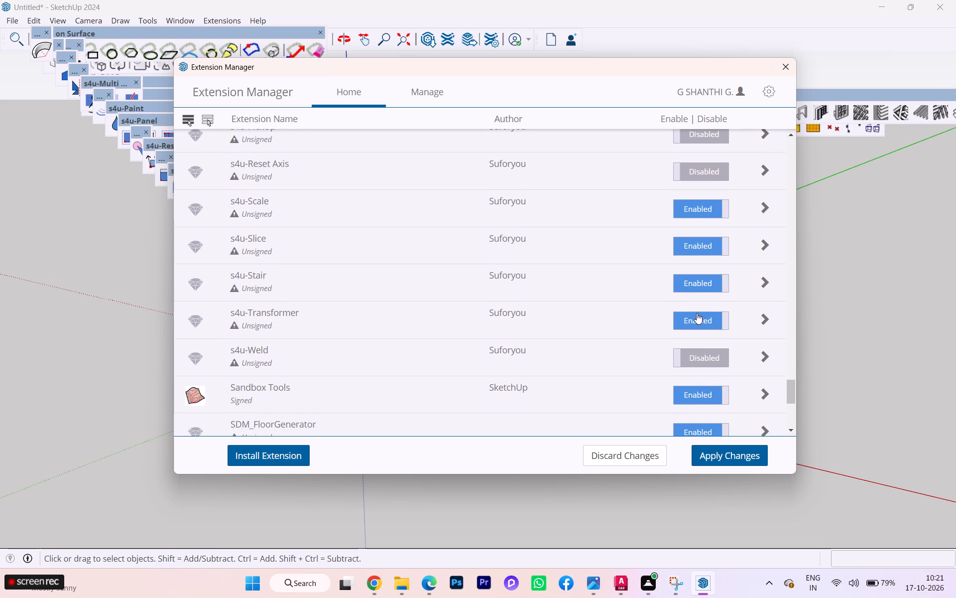
left_click(697, 313)
left_click(694, 282)
left_click(697, 232)
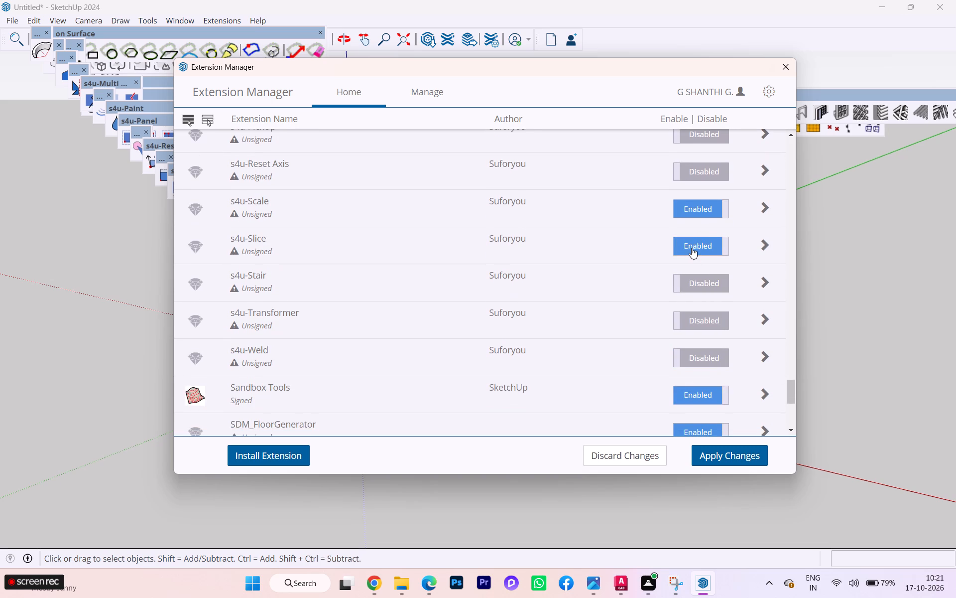
left_click(692, 247)
left_click(703, 205)
Switch off Sandbox Tools, SketchyFFD, SDM_FloorGenerator, Soap Skin & Bubble, Solid Inspector², SolidSection and True Bend.
left_click(699, 393)
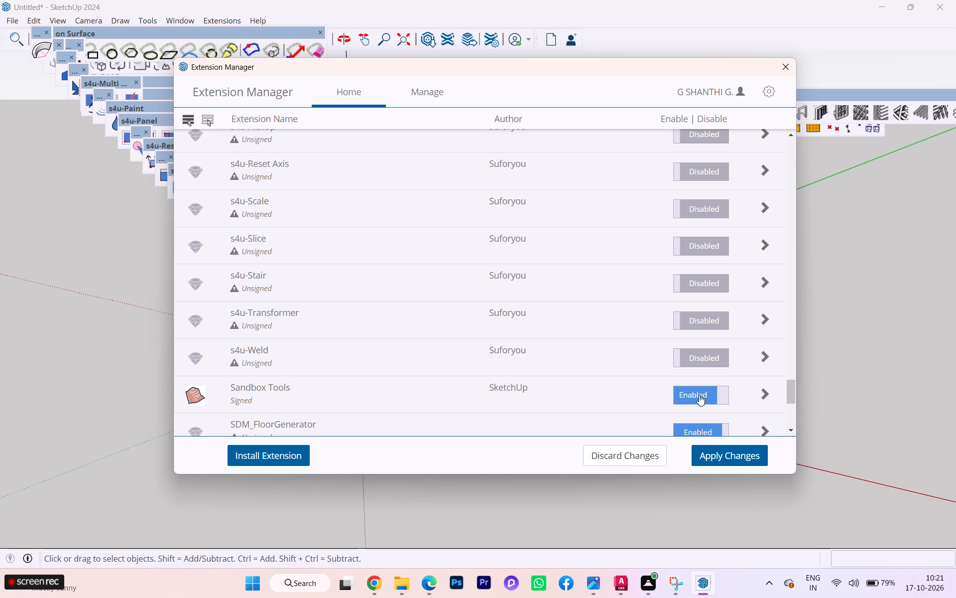
left_click(702, 436)
scroll(701, 383, "down", 3)
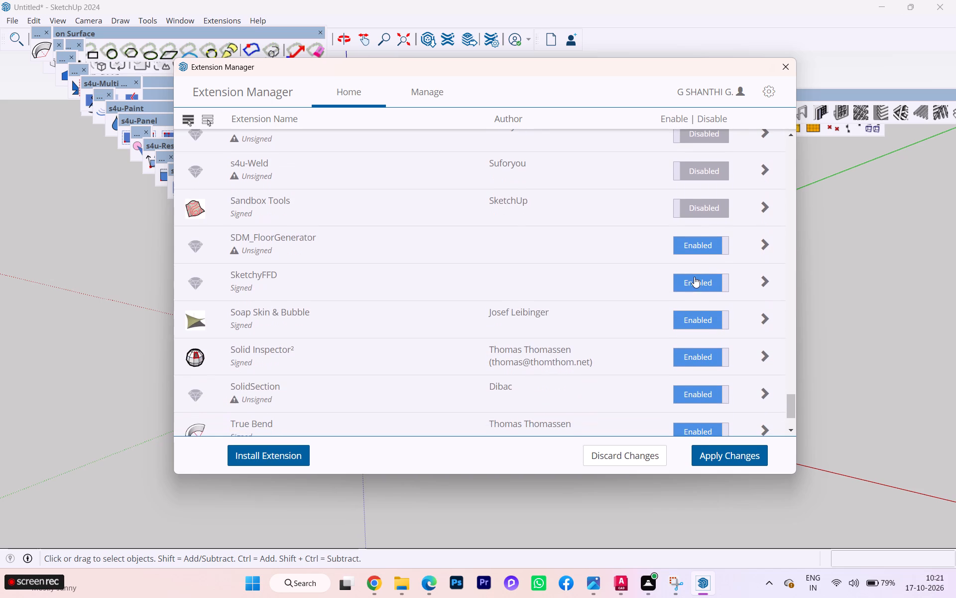
left_click(694, 277)
left_click(692, 241)
left_click(697, 321)
left_click(696, 351)
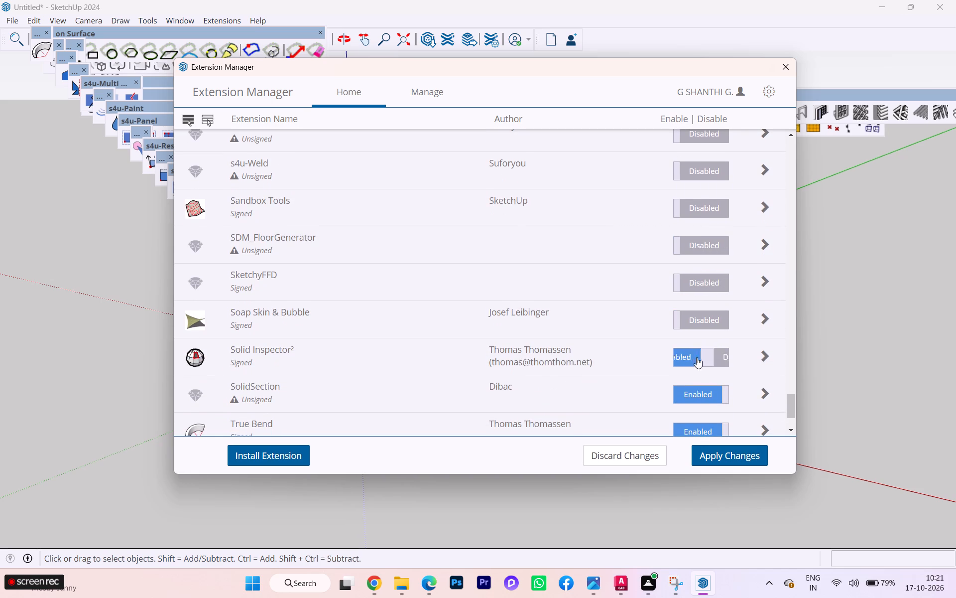
left_click(697, 398)
left_click(697, 432)
Switch the Solid Inspector² extension back on.
scroll(699, 372, "down", 5)
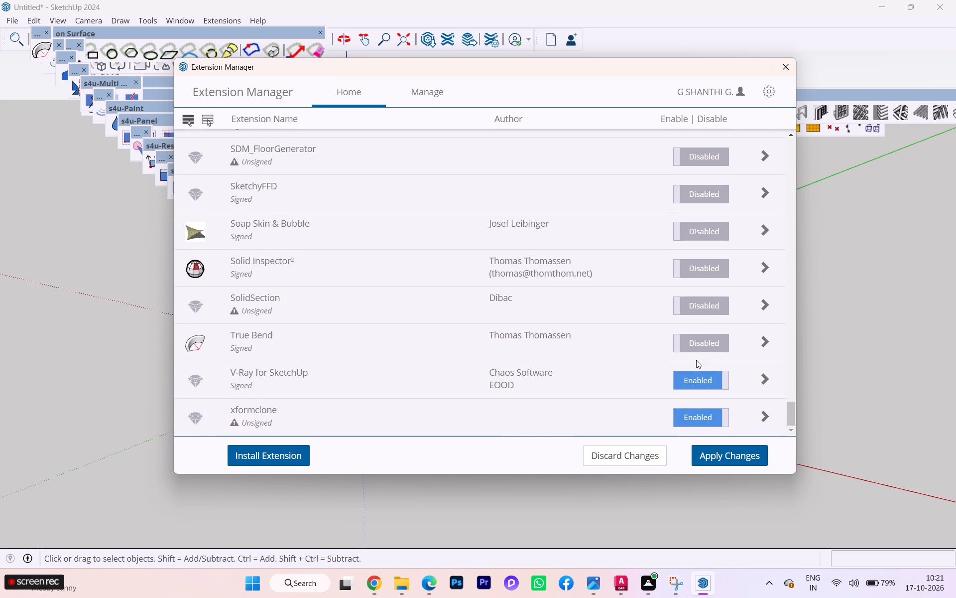
left_click(690, 274)
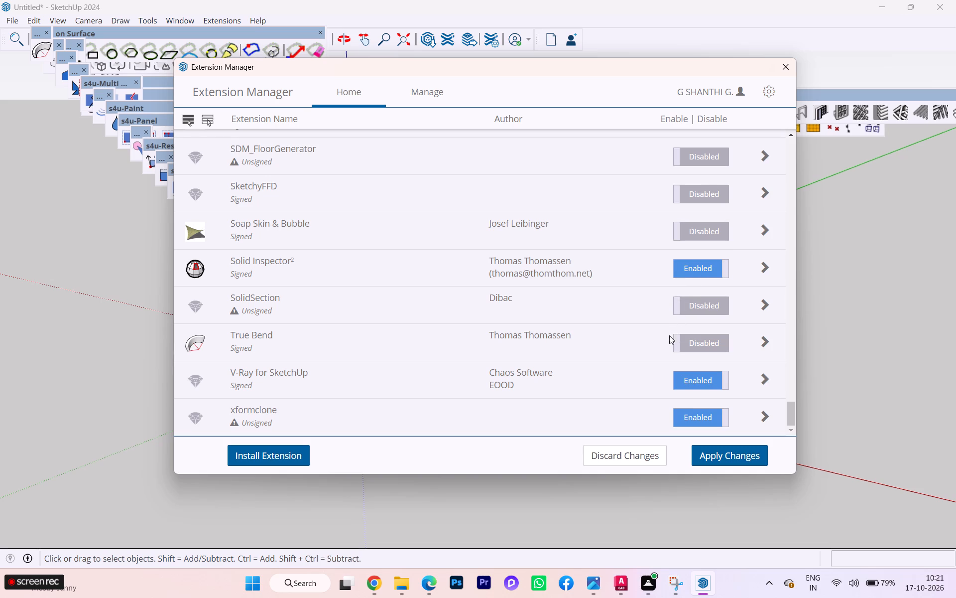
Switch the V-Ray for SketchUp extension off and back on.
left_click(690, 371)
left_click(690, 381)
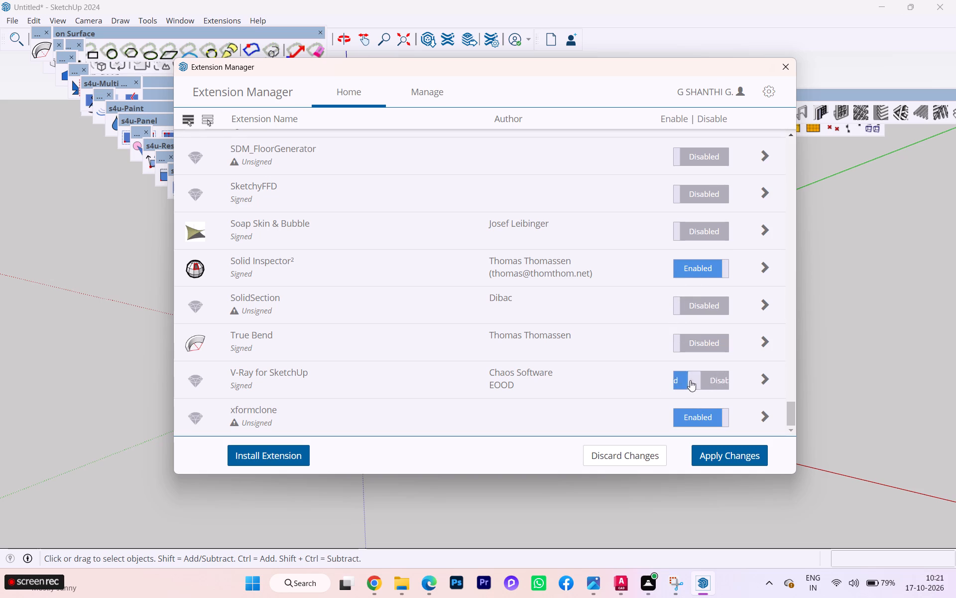
Switch off the xformclone extension at the end of the list.
scroll(690, 399, "down", 2)
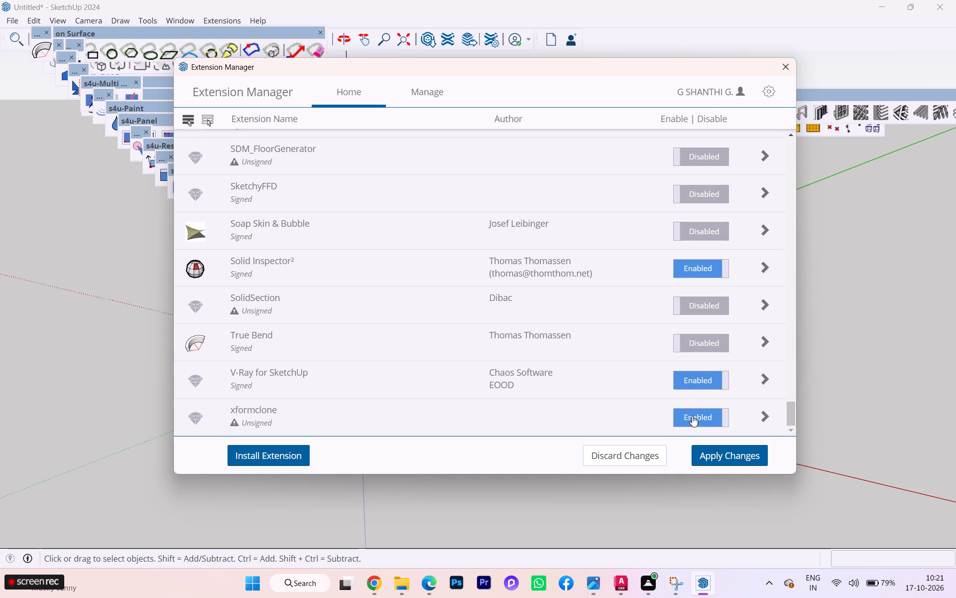
left_click(692, 416)
Switch off the s4u-Line To Face, s4u-Layer, s4u-Import DXF and s4u-Import Camera extensions.
scroll(630, 366, "down", 1)
scroll(630, 366, "up", 1)
scroll(630, 366, "down", 3)
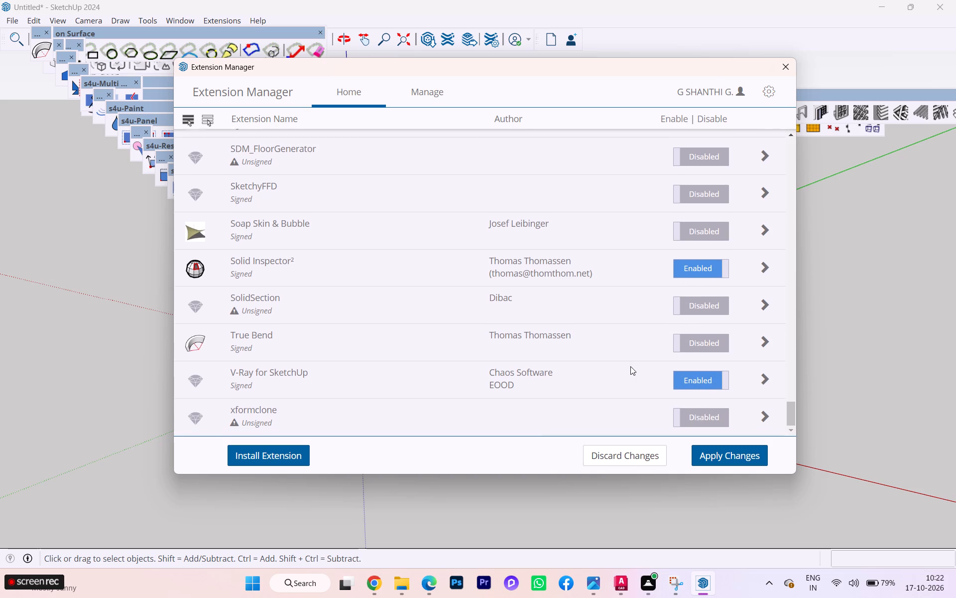
scroll(645, 349, "up", 5)
scroll(656, 328, "down", 1)
scroll(656, 328, "up", 1)
scroll(656, 328, "down", 3)
scroll(656, 328, "up", 6)
scroll(667, 323, "down", 3)
scroll(667, 323, "up", 7)
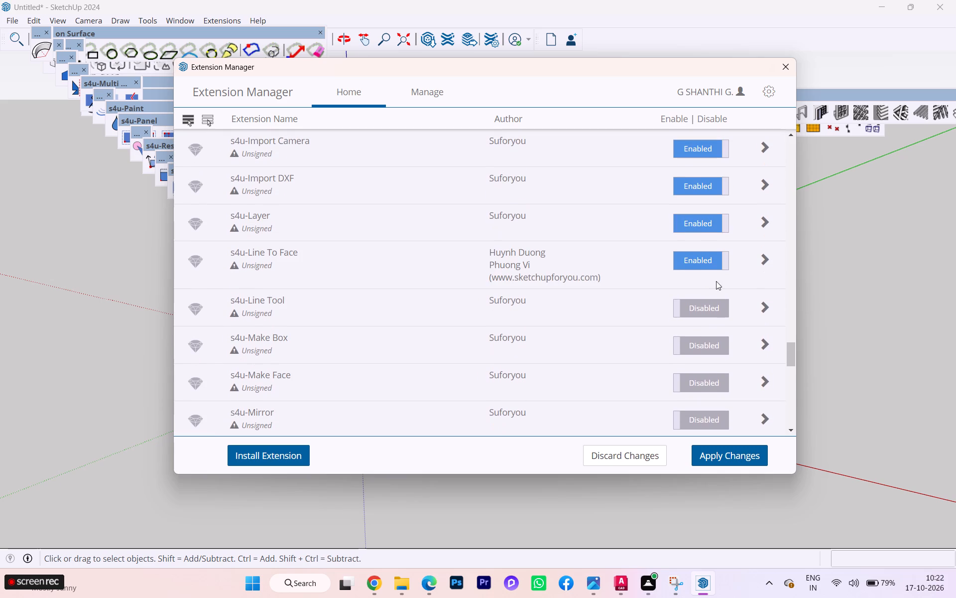
left_click(722, 254)
left_click(708, 223)
left_click(712, 176)
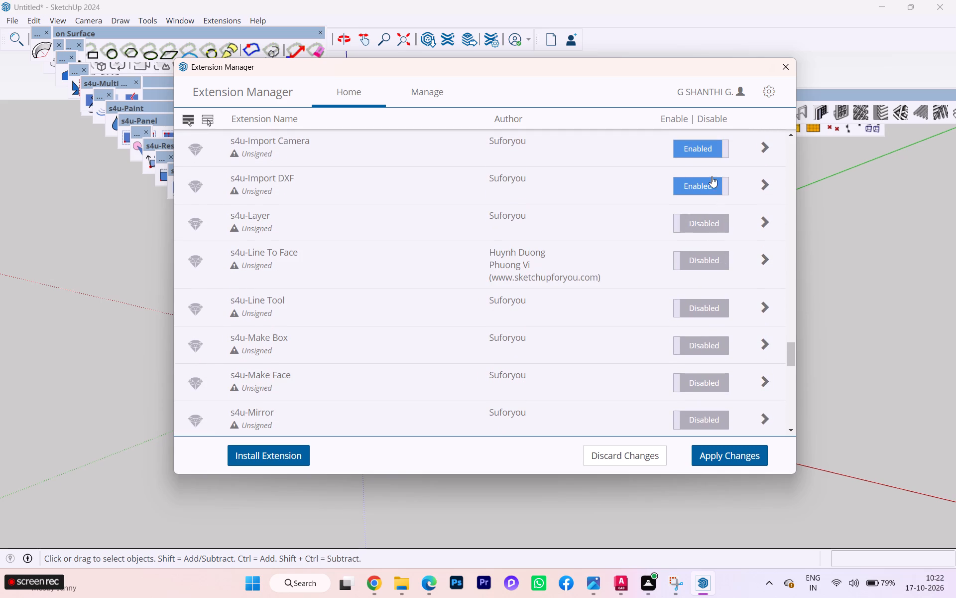
left_click(706, 144)
Switch off the s4u-Find Gap, s4u-Frame and s4u-Hide Line extensions.
scroll(706, 137, "up", 5)
scroll(716, 256, "down", 2)
left_click(699, 228)
left_click(689, 251)
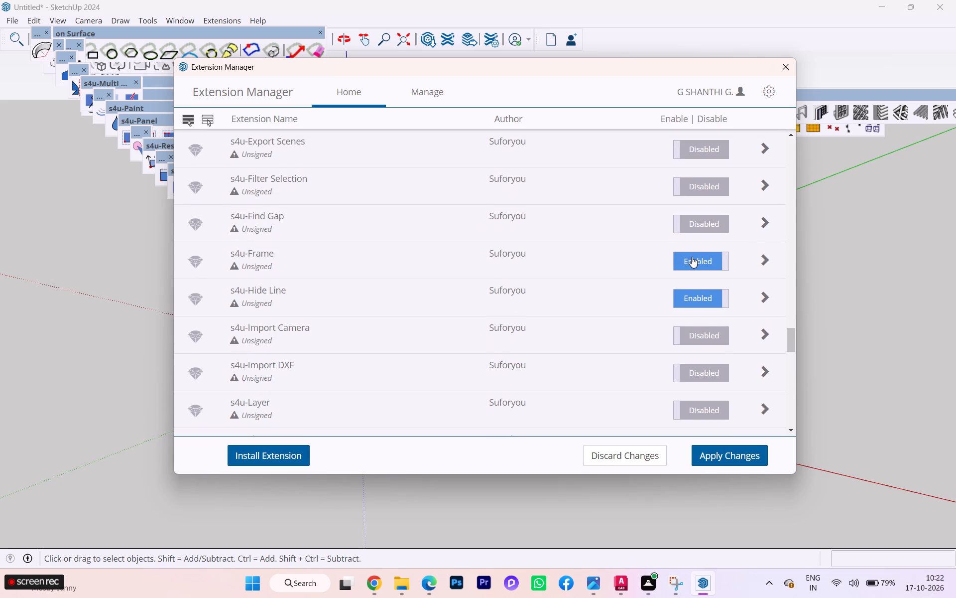
left_click(692, 257)
left_click(688, 306)
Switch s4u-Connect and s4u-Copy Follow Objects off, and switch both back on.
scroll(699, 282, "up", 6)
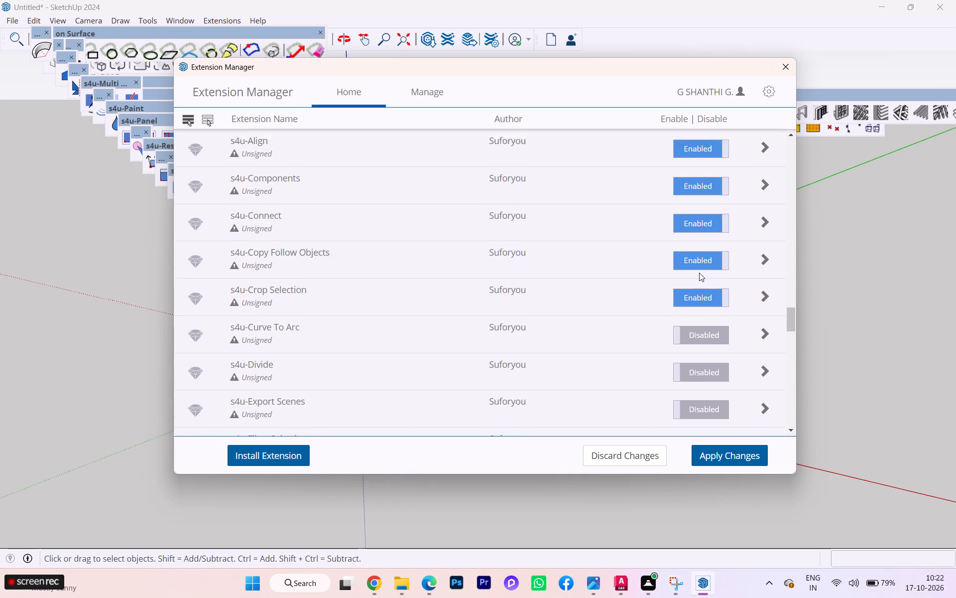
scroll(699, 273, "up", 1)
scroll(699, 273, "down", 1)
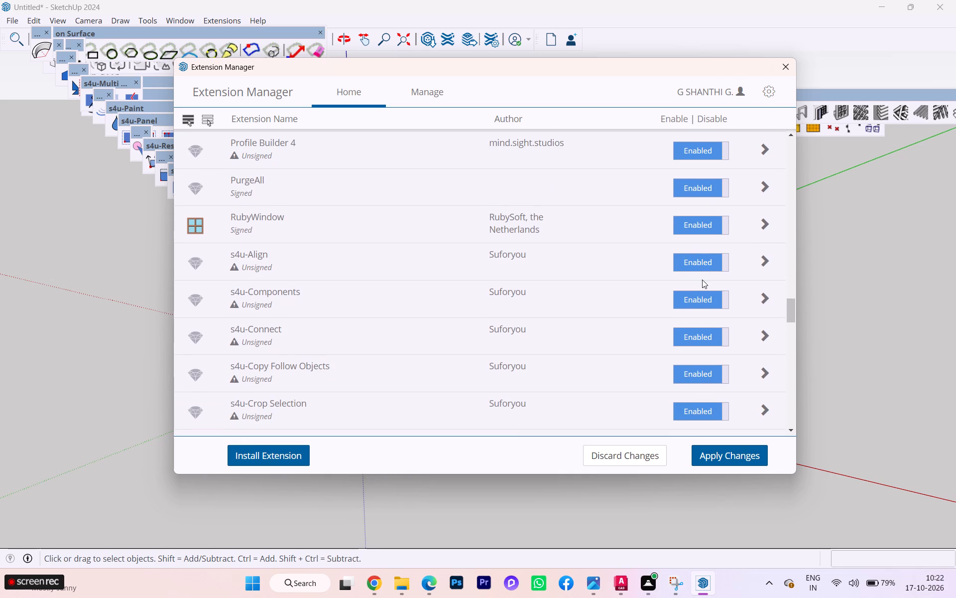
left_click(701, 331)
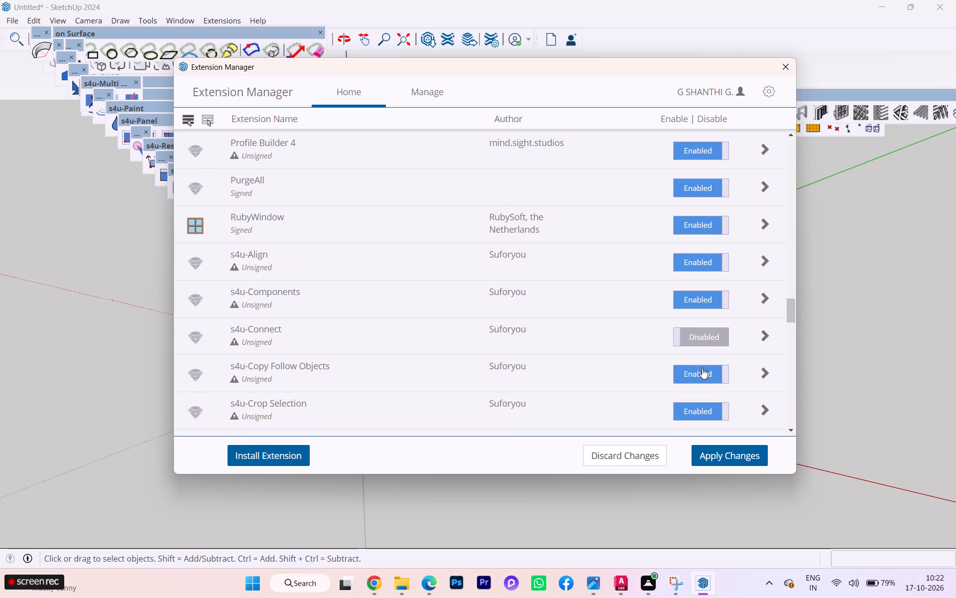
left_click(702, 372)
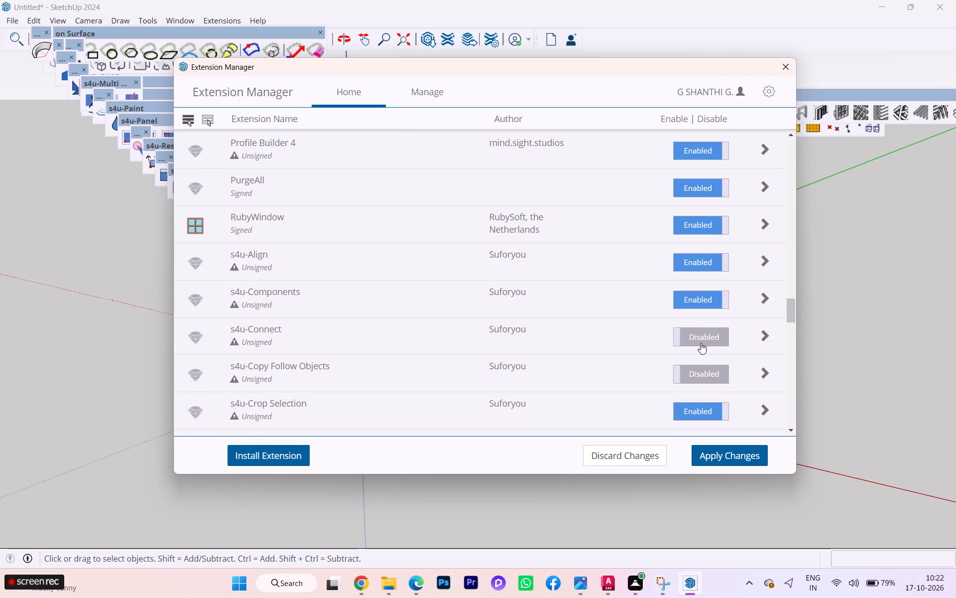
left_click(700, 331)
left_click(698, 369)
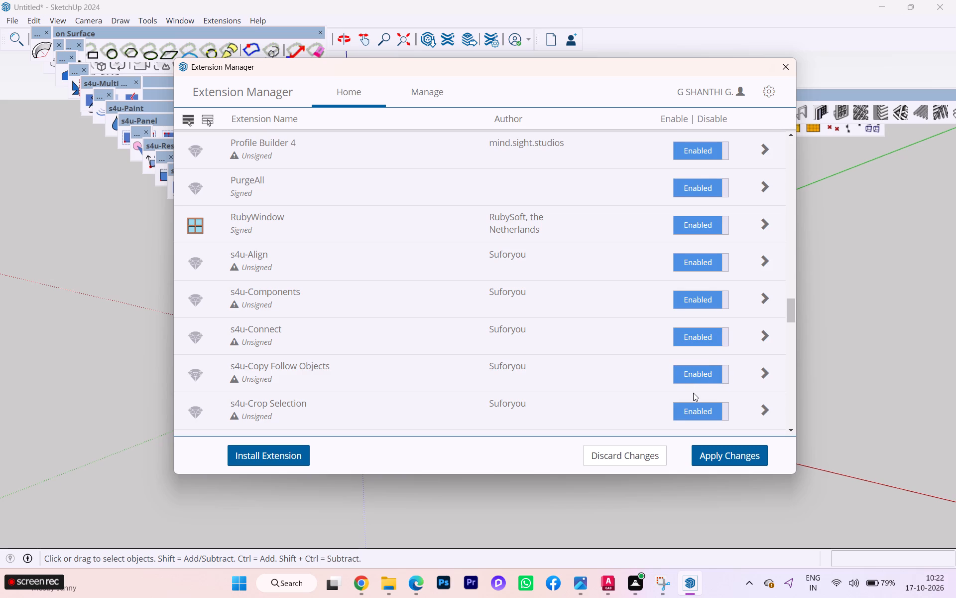
Switch the s4u-Curve To Arc extension back on.
scroll(693, 392, "down", 1)
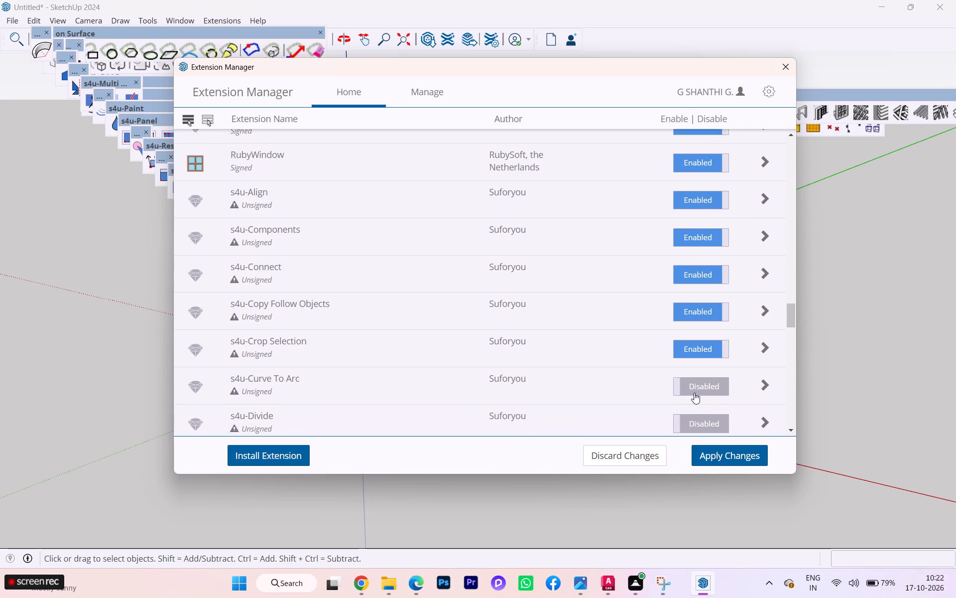
left_click(695, 391)
Switch off the Fredo6 Souvenir and Fredo6 SU Clock extensions.
scroll(708, 283, "down", 1)
scroll(708, 282, "up", 1)
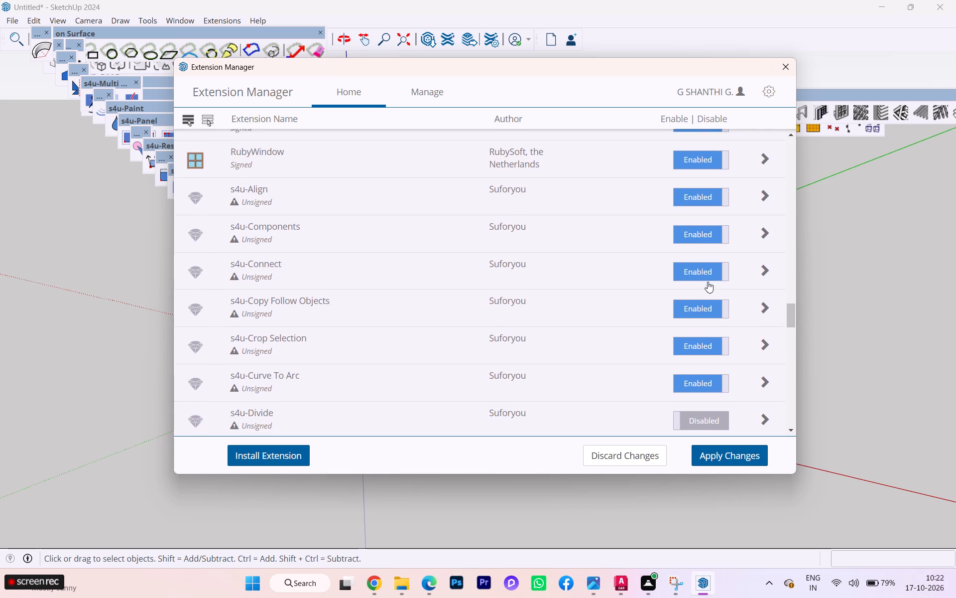
scroll(708, 282, "up", 3)
scroll(715, 242, "up", 4)
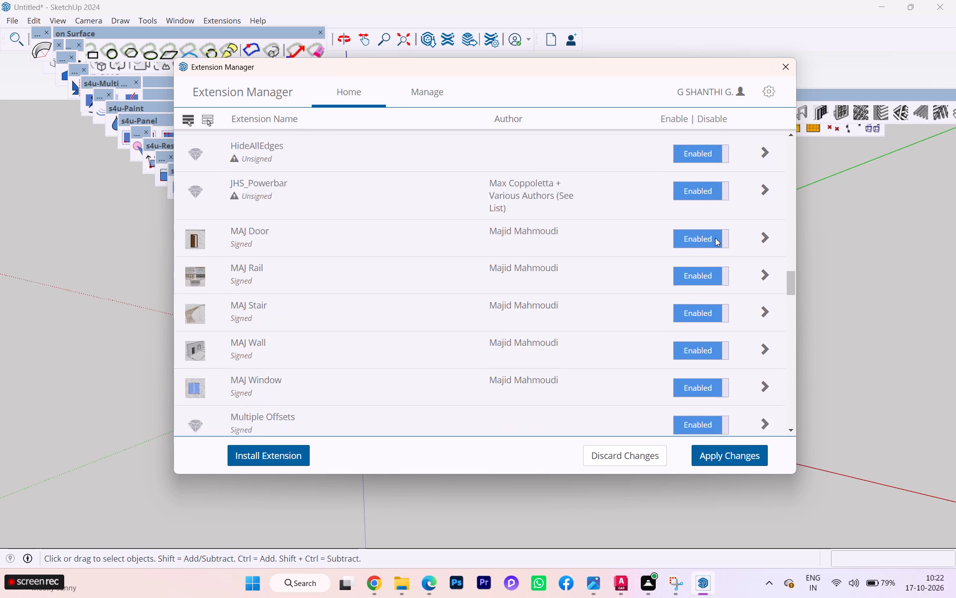
scroll(712, 245, "up", 4)
scroll(712, 245, "down", 1)
scroll(712, 245, "up", 2)
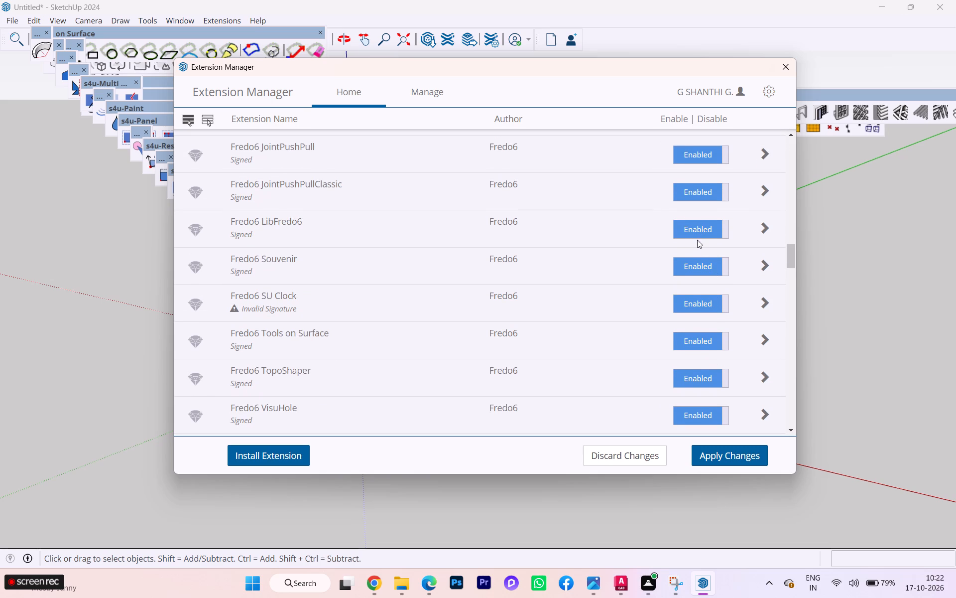
left_click(696, 263)
left_click(694, 305)
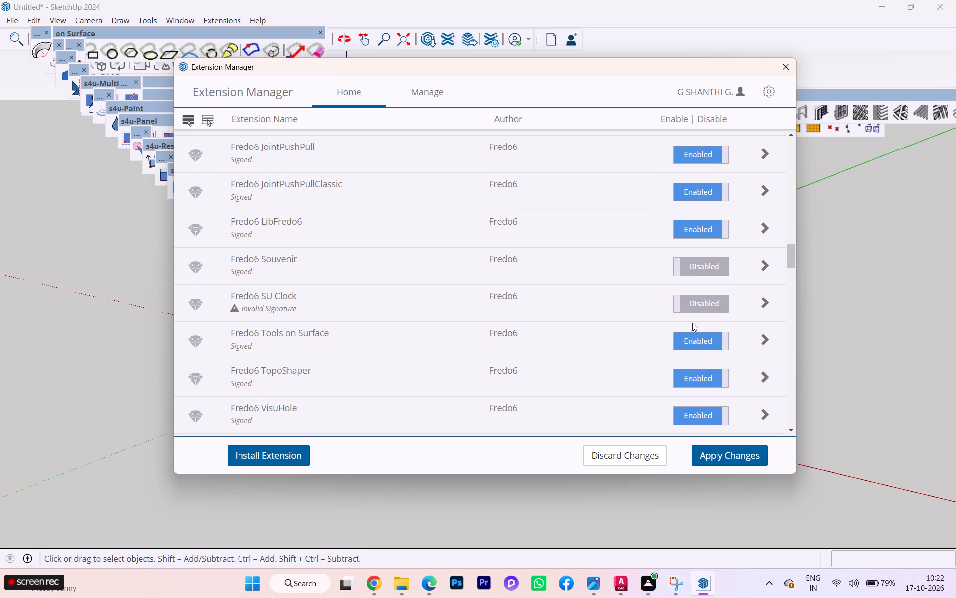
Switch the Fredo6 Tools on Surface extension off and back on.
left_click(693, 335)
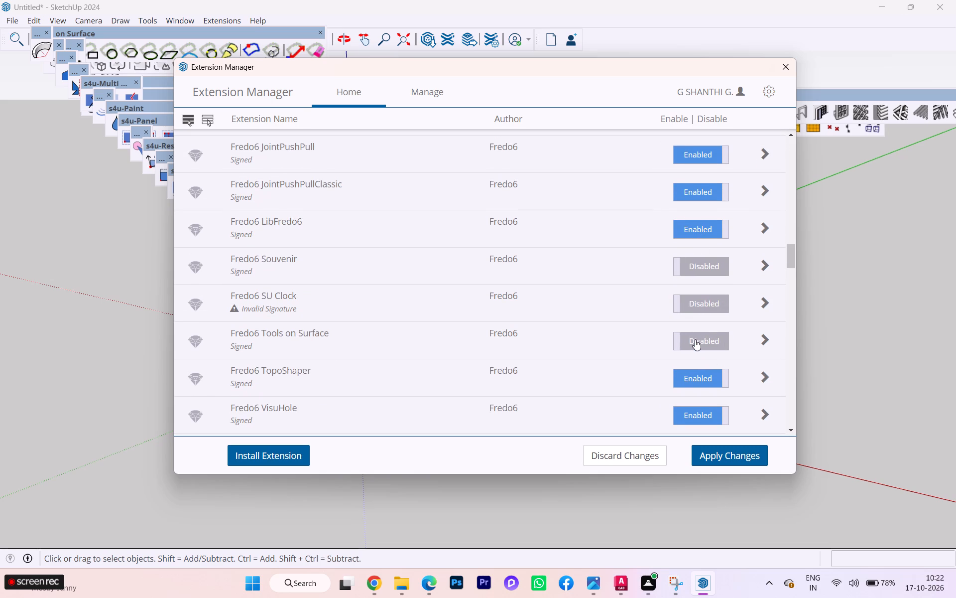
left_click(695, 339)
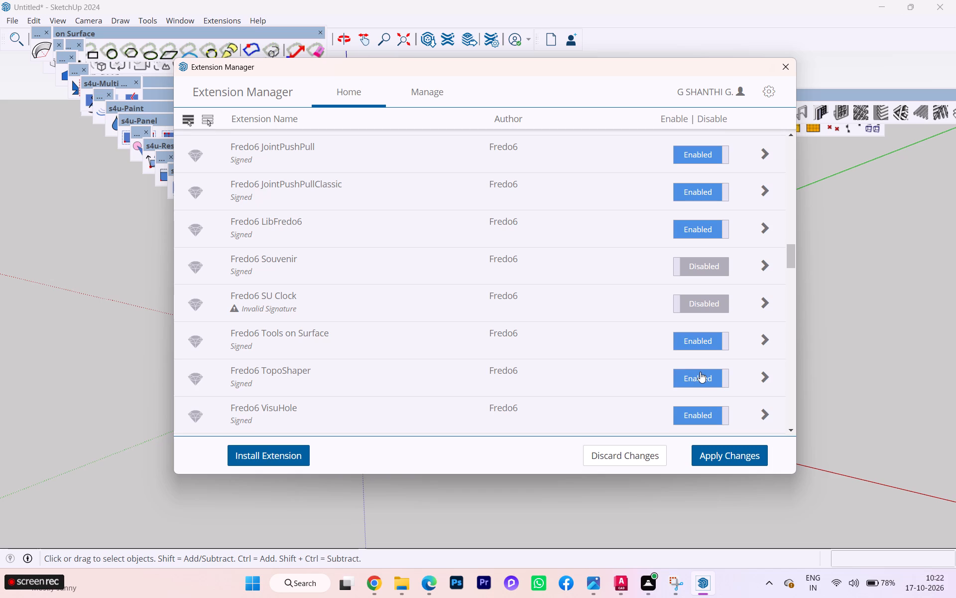
Switch off the Fredo6 TopoShaper extension.
left_click(700, 372)
Apply the pending enable and disable changes to the extensions.
scroll(716, 265, "up", 3)
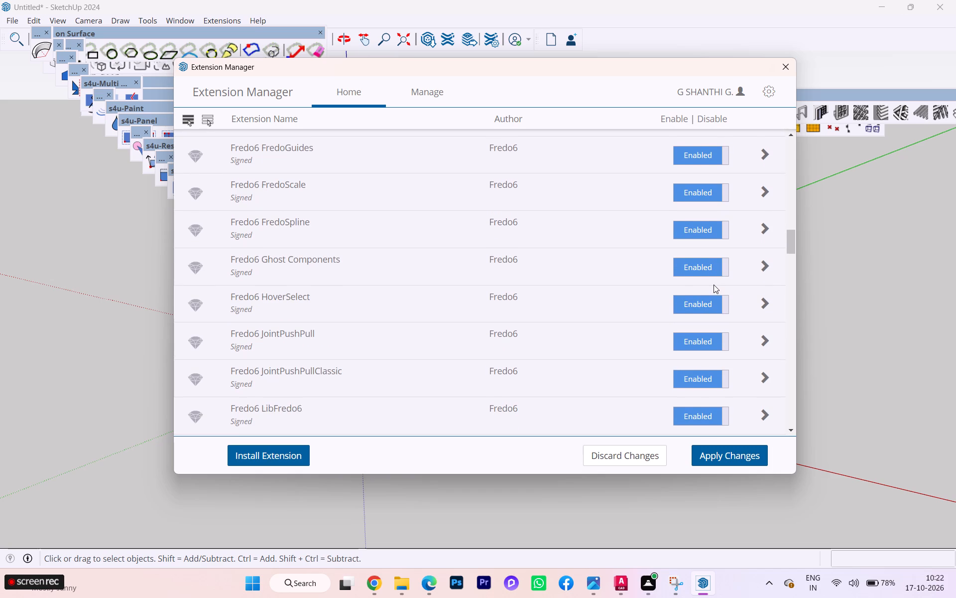
scroll(714, 285, "up", 2)
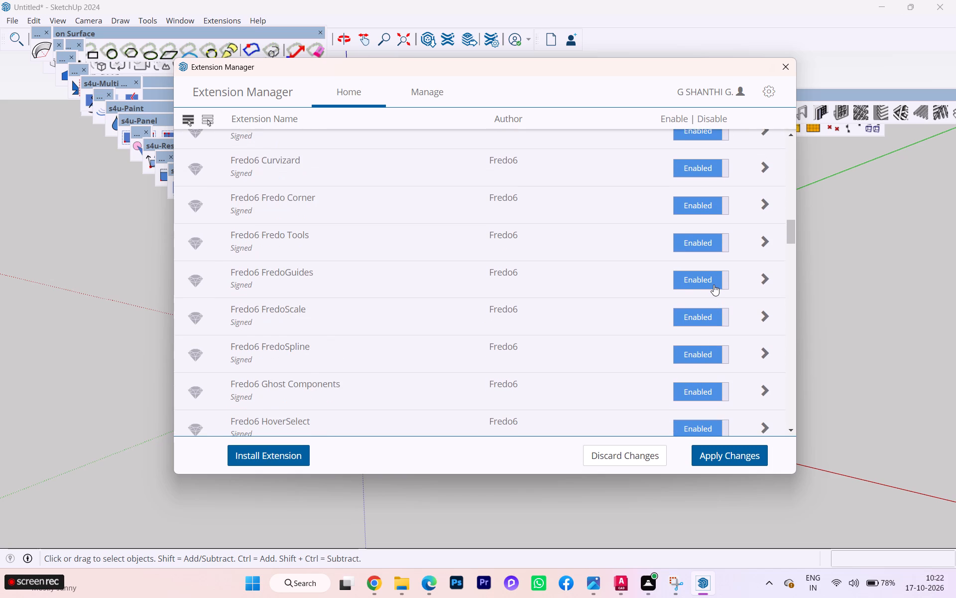
scroll(714, 285, "up", 5)
scroll(716, 266, "down", 2)
scroll(716, 266, "up", 1)
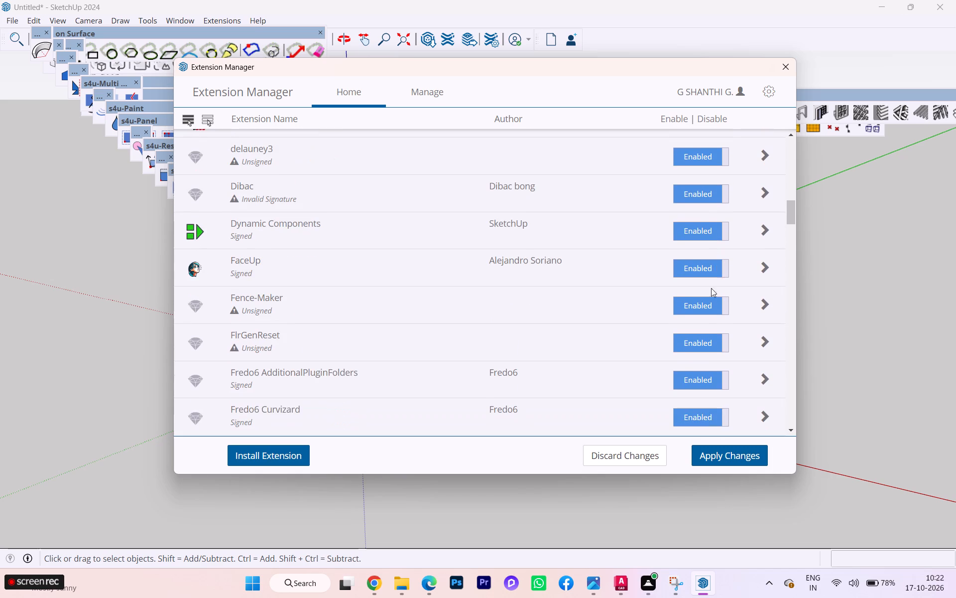
left_click(726, 455)
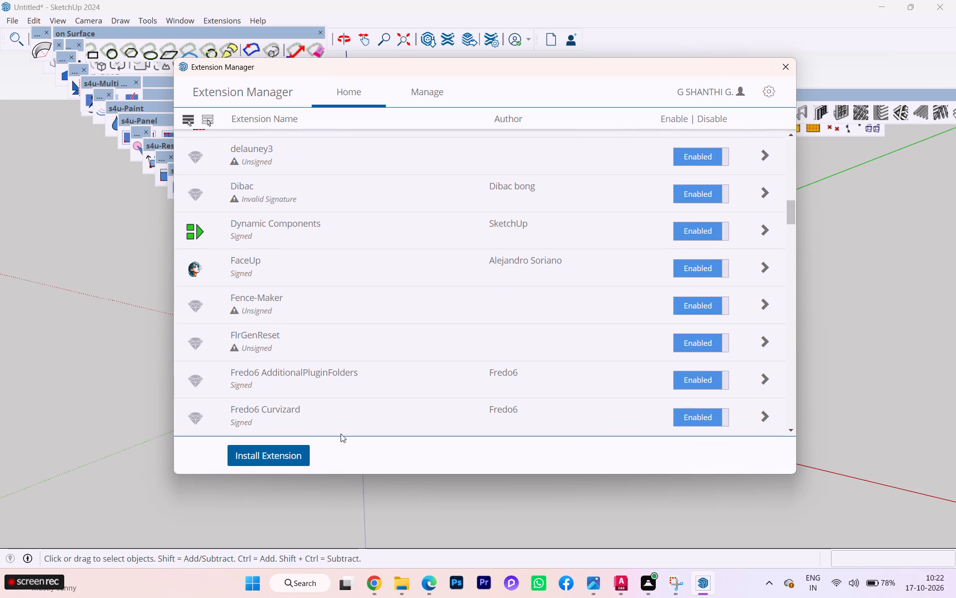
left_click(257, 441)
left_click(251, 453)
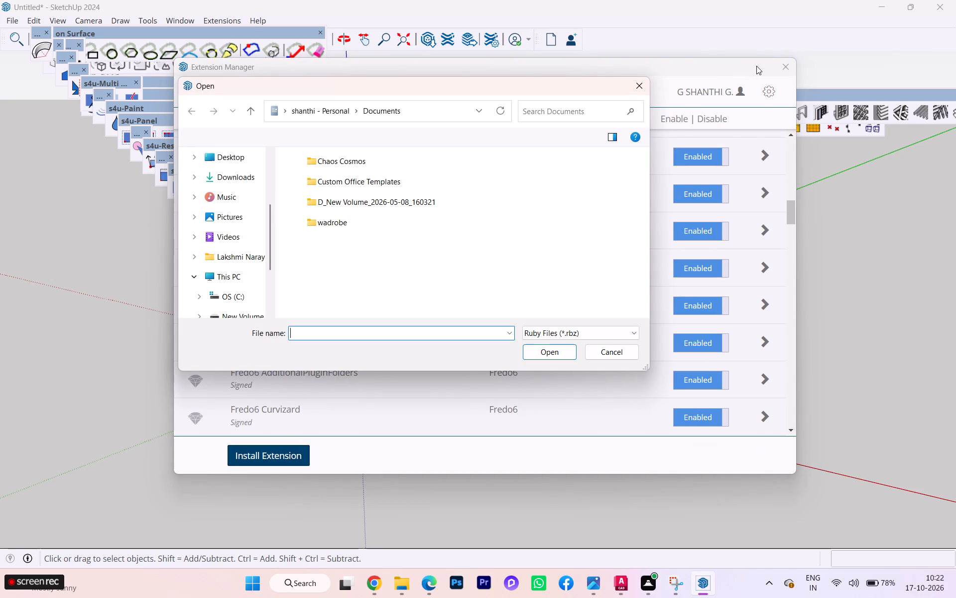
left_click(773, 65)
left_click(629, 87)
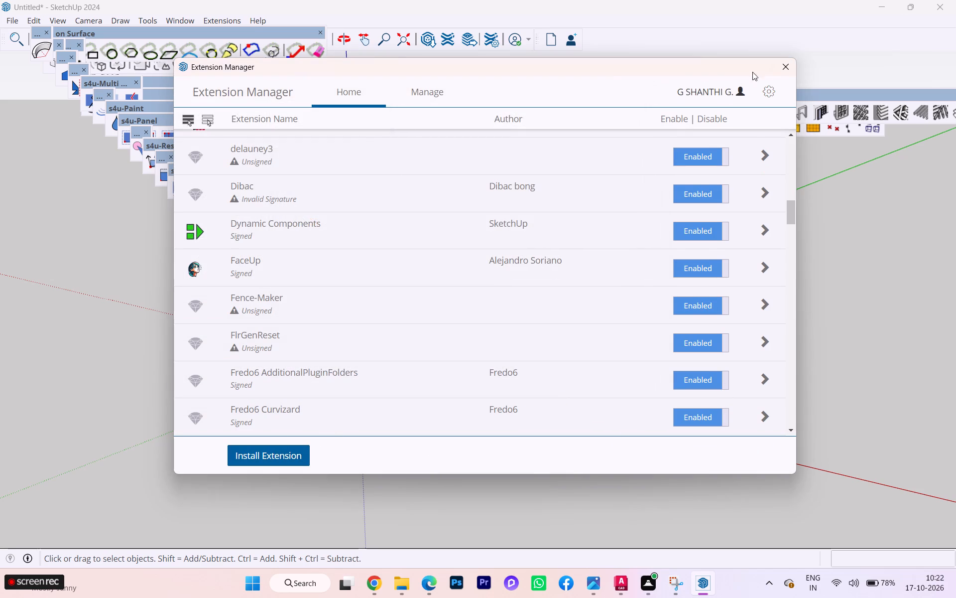
Close the Extension Manager and return to the model.
left_click(776, 69)
left_click(546, 180)
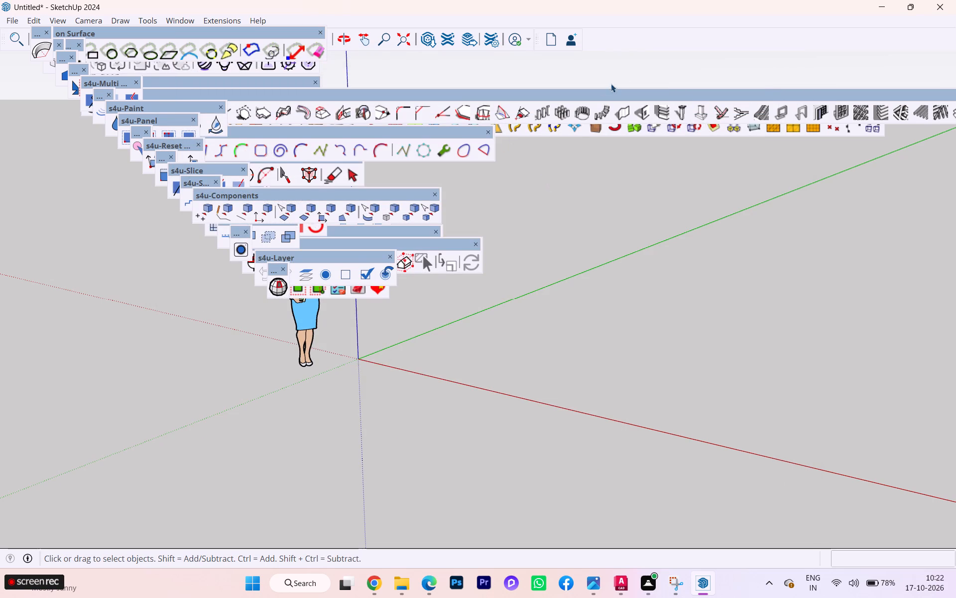
Hide the Curic Stretch, s4u-Layer, Fredo6_FredoScale, Ghost Components, s4u-Components, s4u-Transformer, Curic Hidden and Curic Section toolbars.
right_click(646, 37)
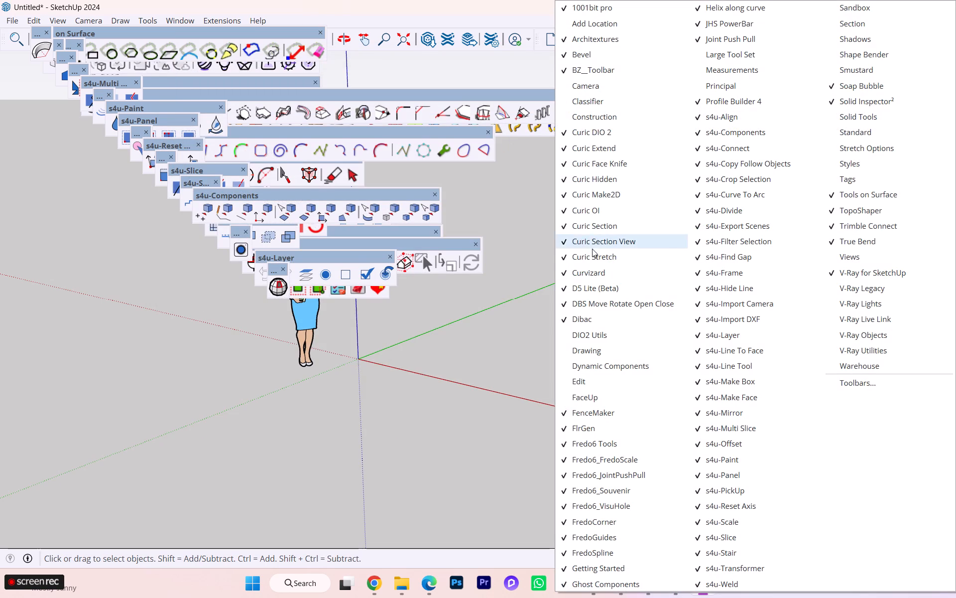
left_click(572, 254, "ctrl")
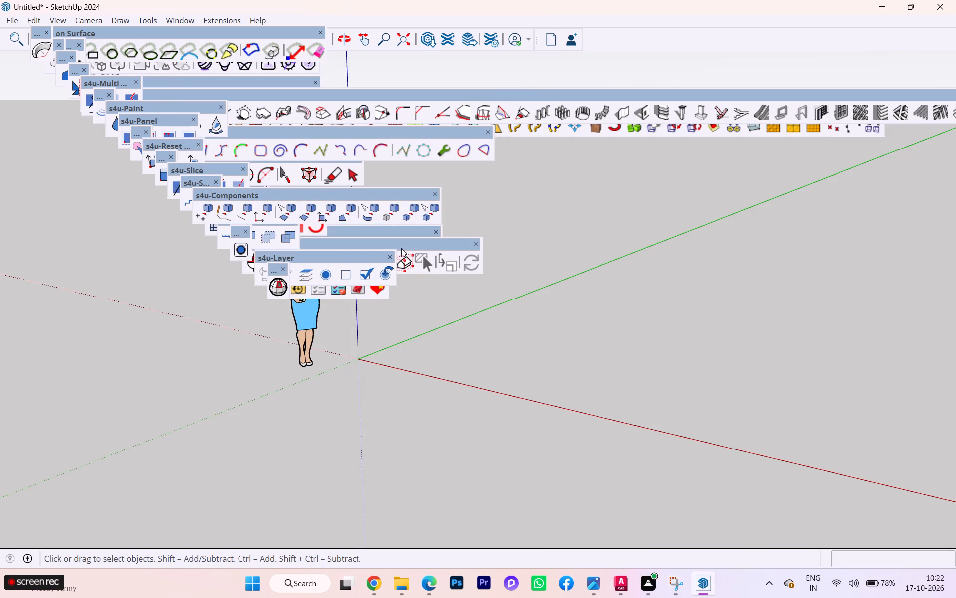
left_click(391, 256)
left_click(473, 243)
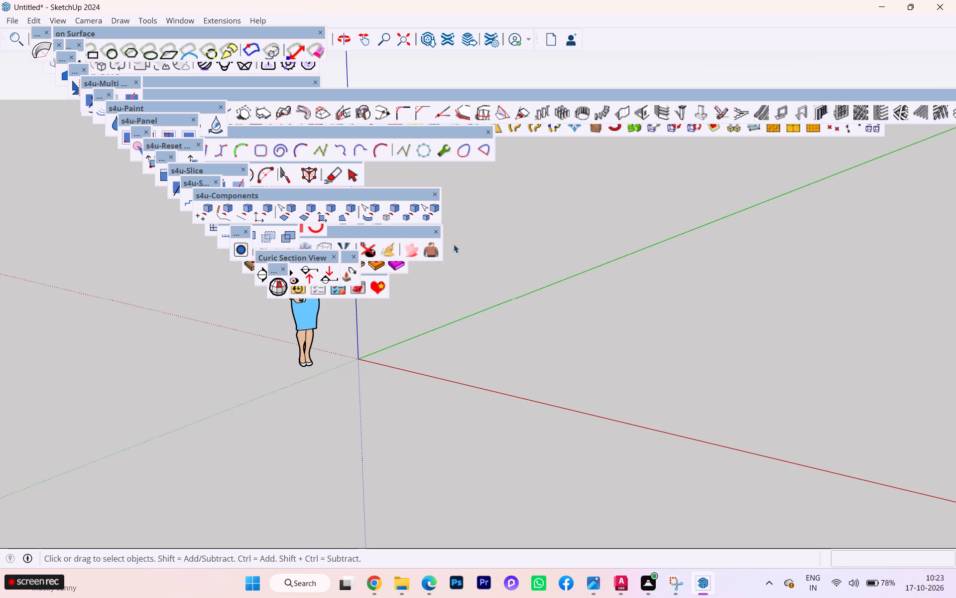
left_click(436, 230)
left_click(431, 194)
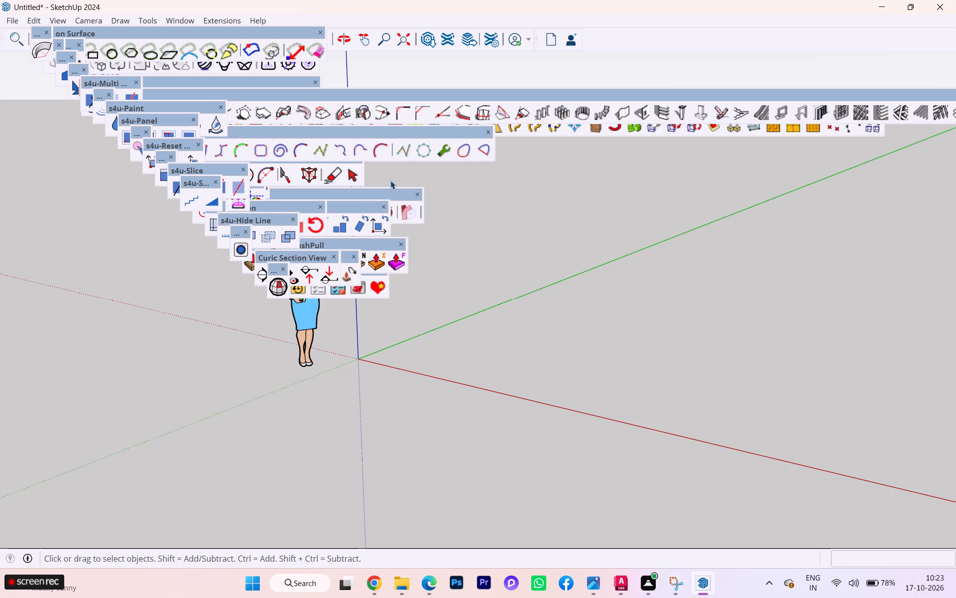
left_click(416, 196)
left_click(383, 207)
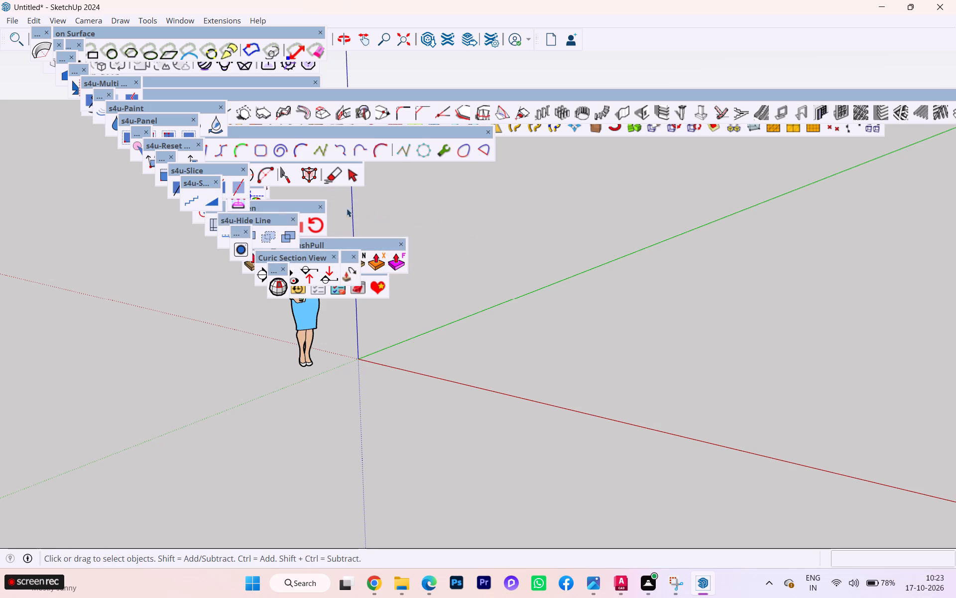
left_click(316, 207)
In the Toolbars dialog, hide Curic OI, Curic Make2D, Curic Face Knife, Curic Extend, Curic DIO 2, Curic Section View and Curvizard.
right_click(609, 45)
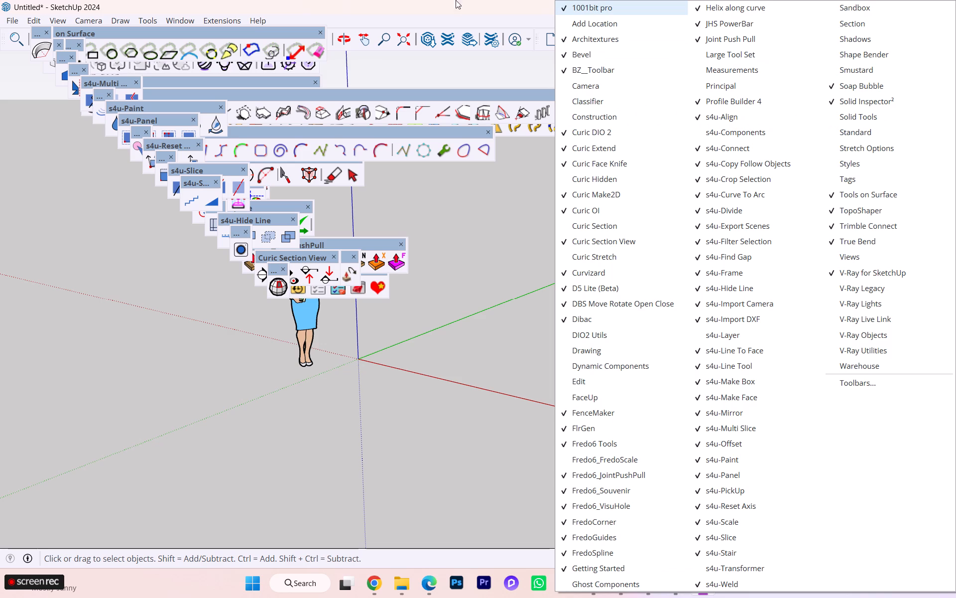
left_click(53, 16)
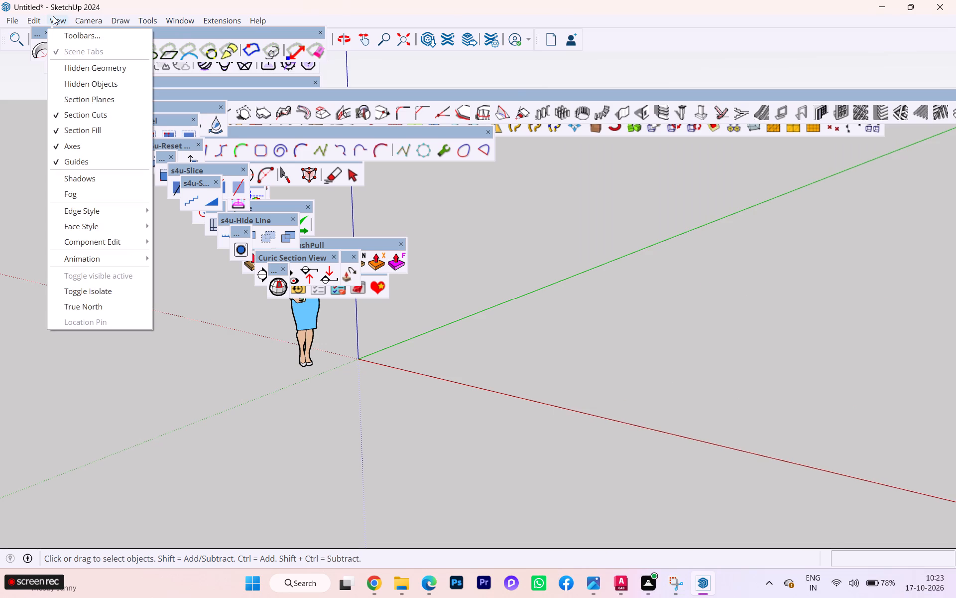
left_click(55, 30)
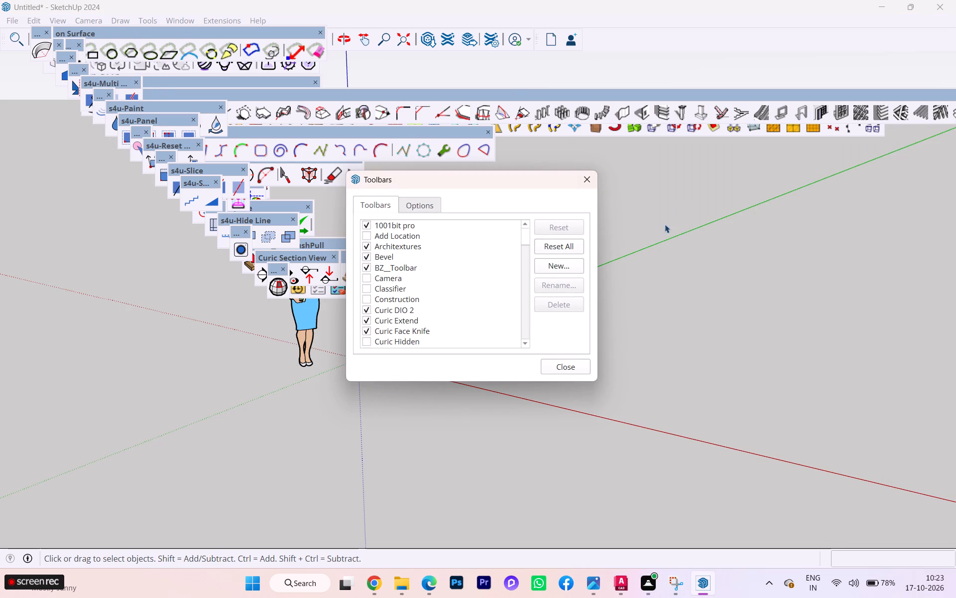
scroll(411, 261, "down", 2)
left_click(369, 297)
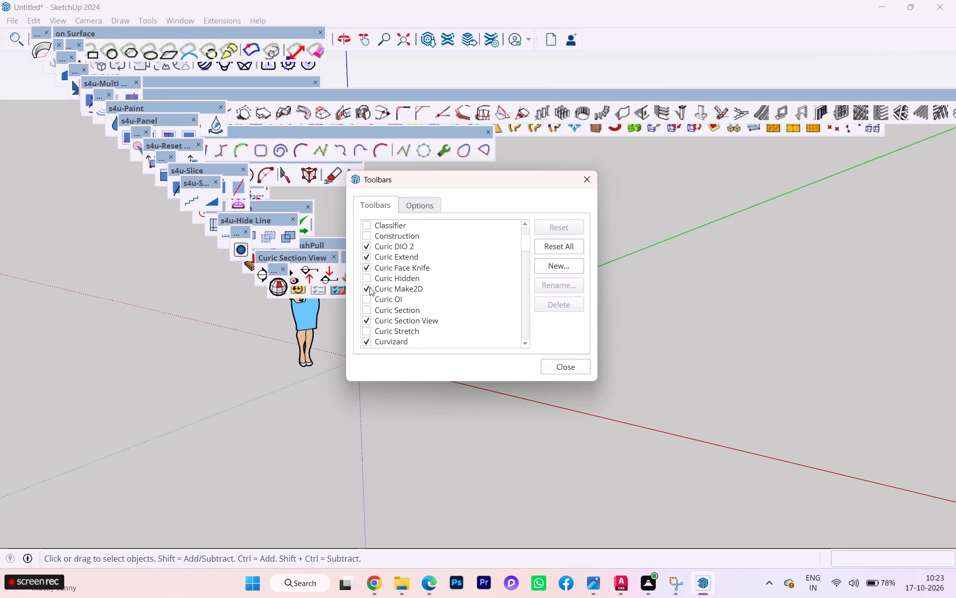
left_click(369, 288)
left_click(368, 267)
left_click(368, 258)
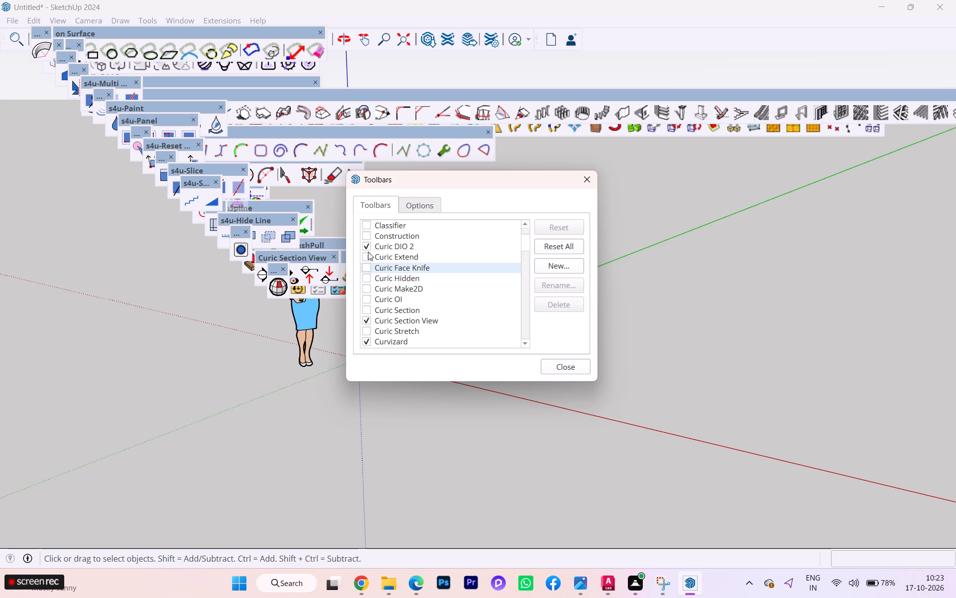
left_click(367, 247)
left_click(366, 320)
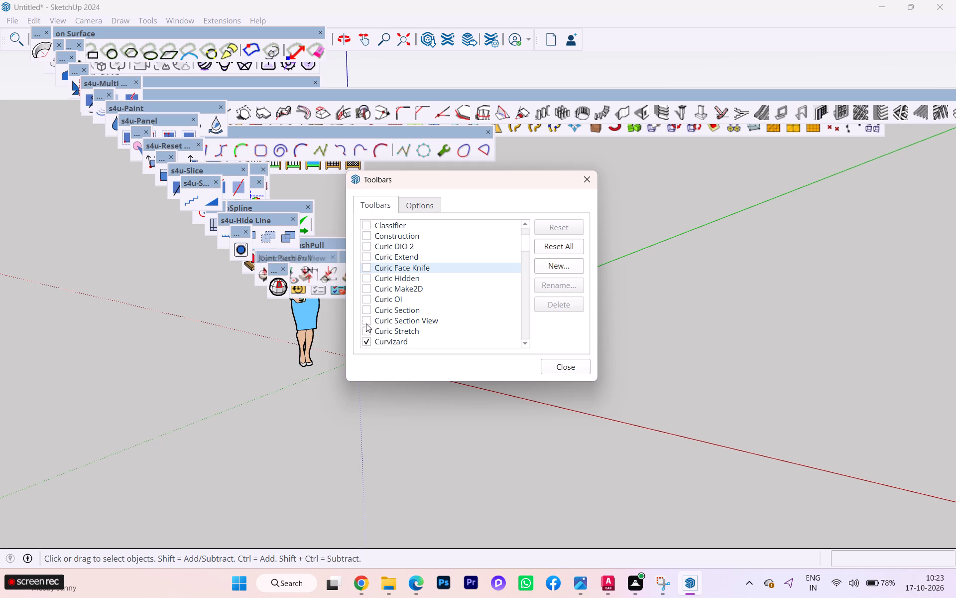
left_click(365, 345)
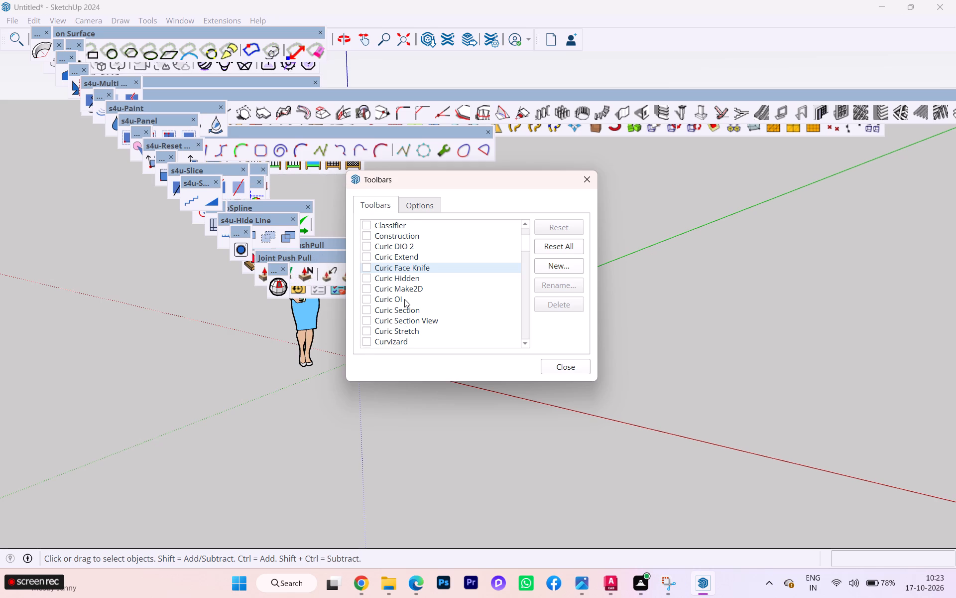
Hide the Bevel, Architextures and BZ__Toolbar toolbars.
scroll(410, 255, "up", 6)
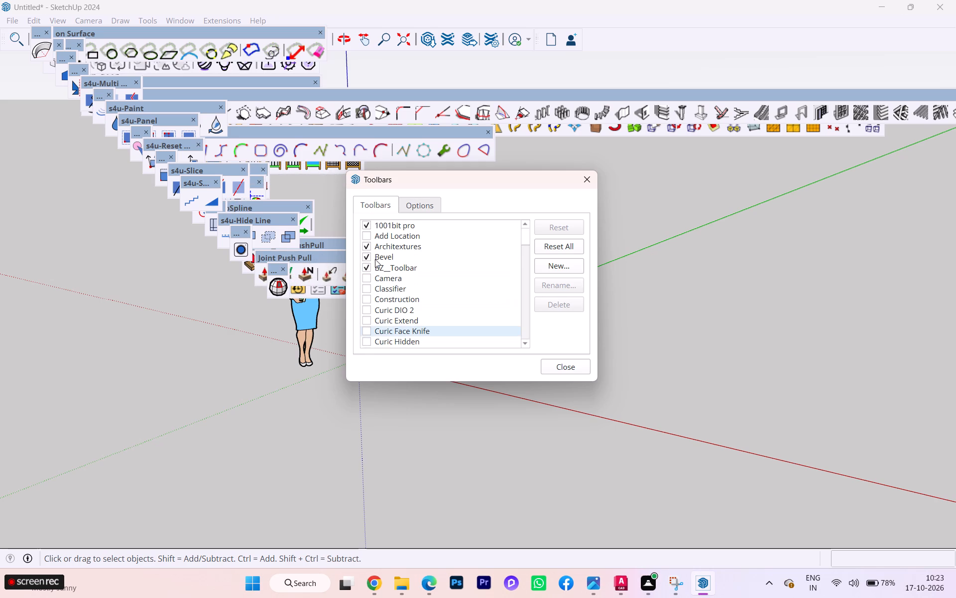
left_click(371, 258)
left_click_drag(369, 246, 369, 240)
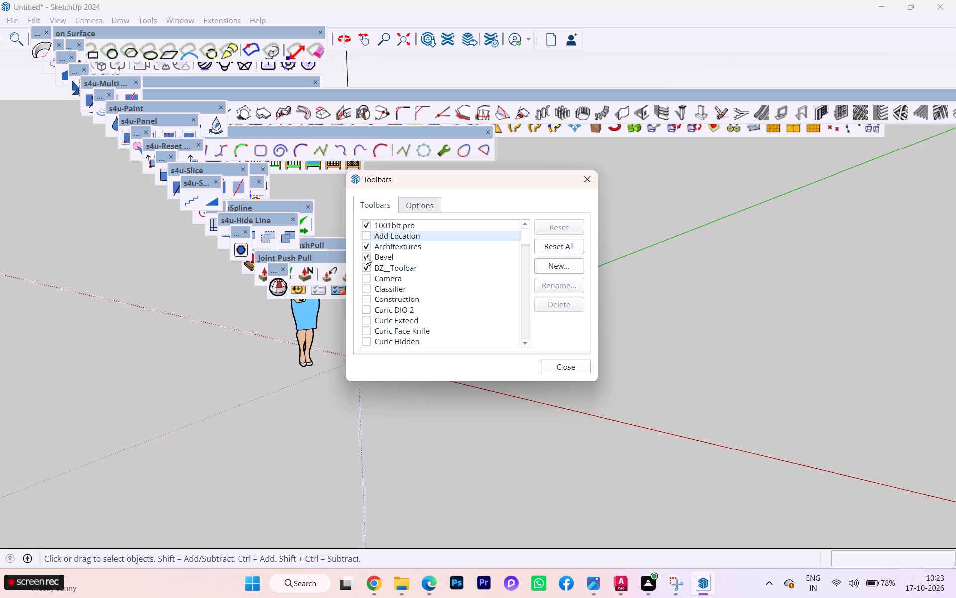
left_click(366, 251)
left_click(366, 256)
left_click(366, 248)
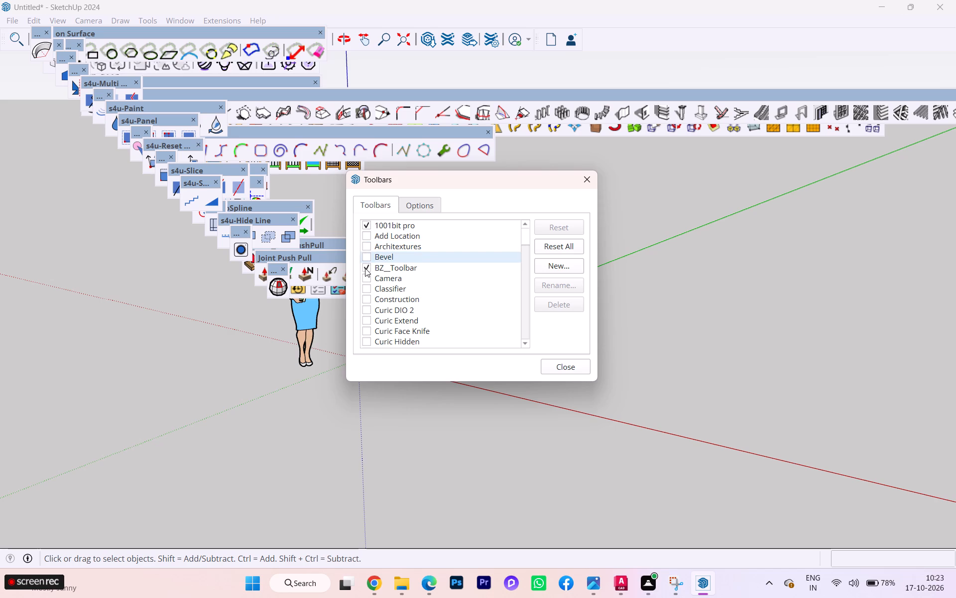
left_click(365, 269)
Hide the D5 Lite (Beta) and DBS Move Rotate Open Close toolbars.
scroll(367, 268, "down", 4)
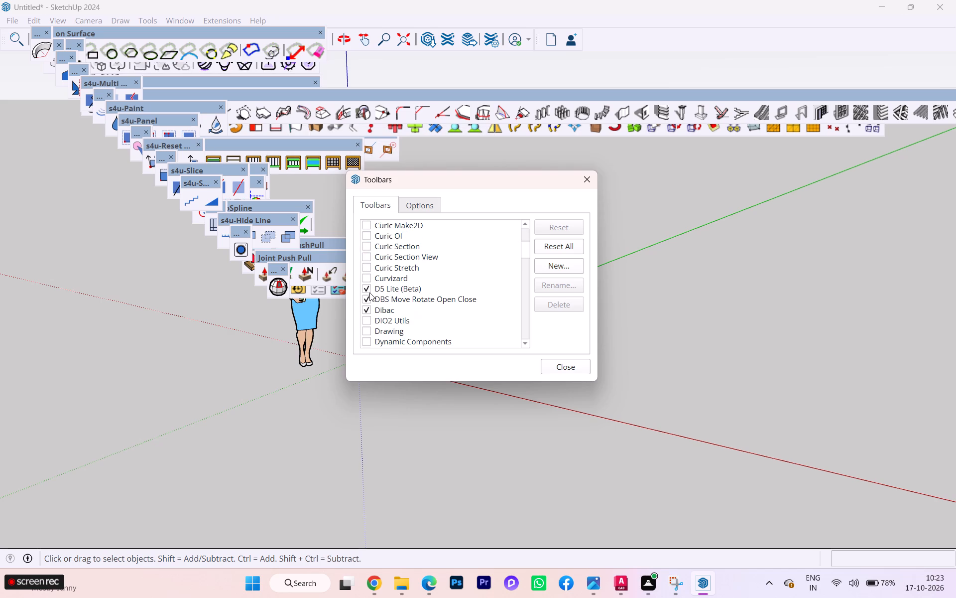
left_click(369, 293)
left_click(367, 301)
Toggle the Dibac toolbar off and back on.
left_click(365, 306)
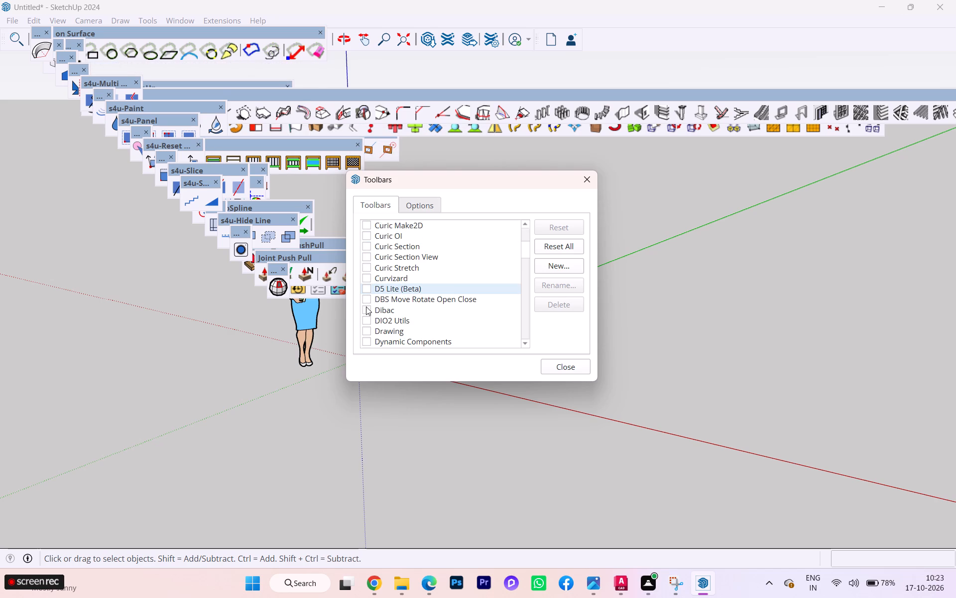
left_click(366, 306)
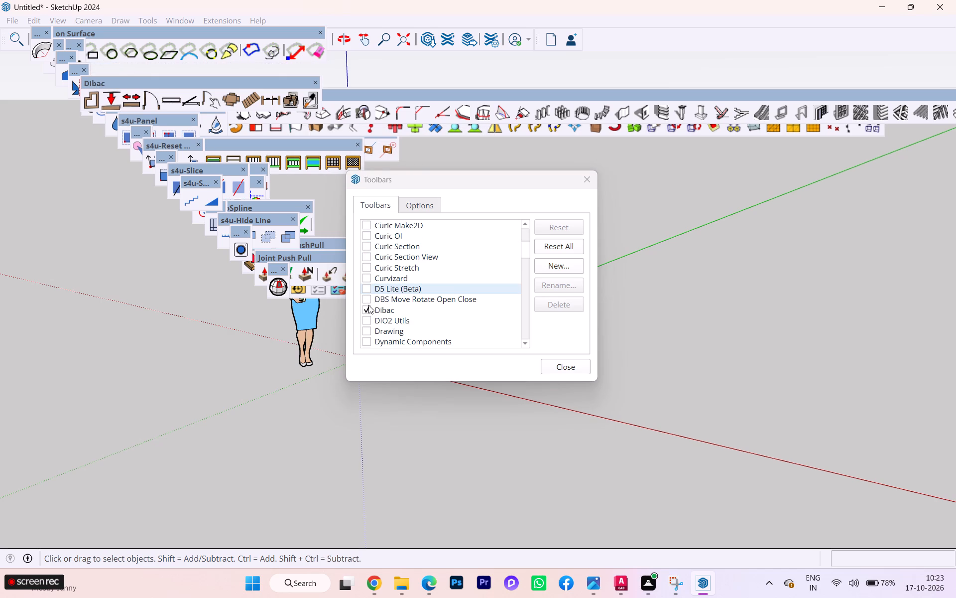
Hide the FenceMaker, FlrGen and Fredo6 Tools toolbars.
scroll(370, 303, "down", 2)
left_click(366, 311)
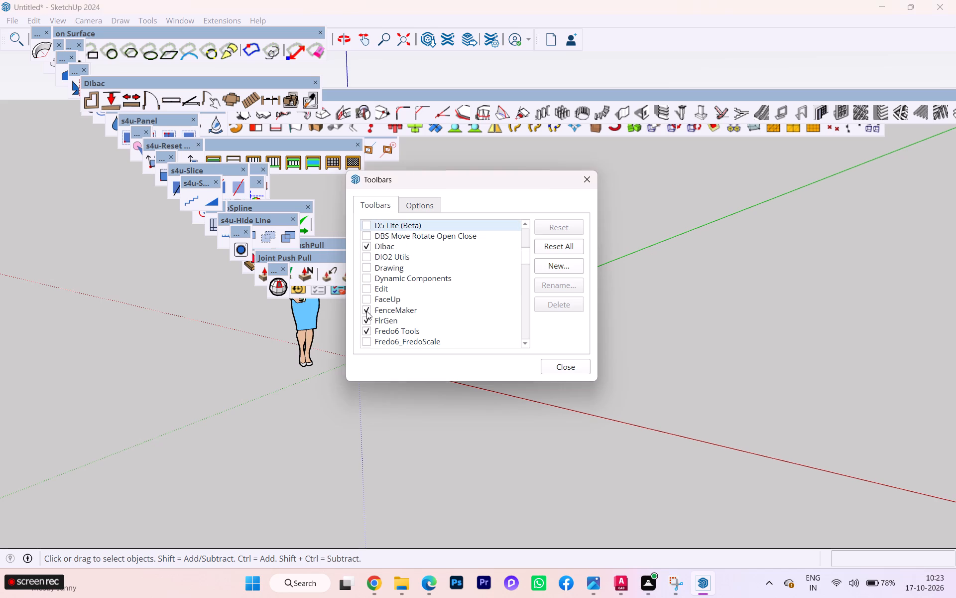
left_click(366, 308)
left_click(366, 322)
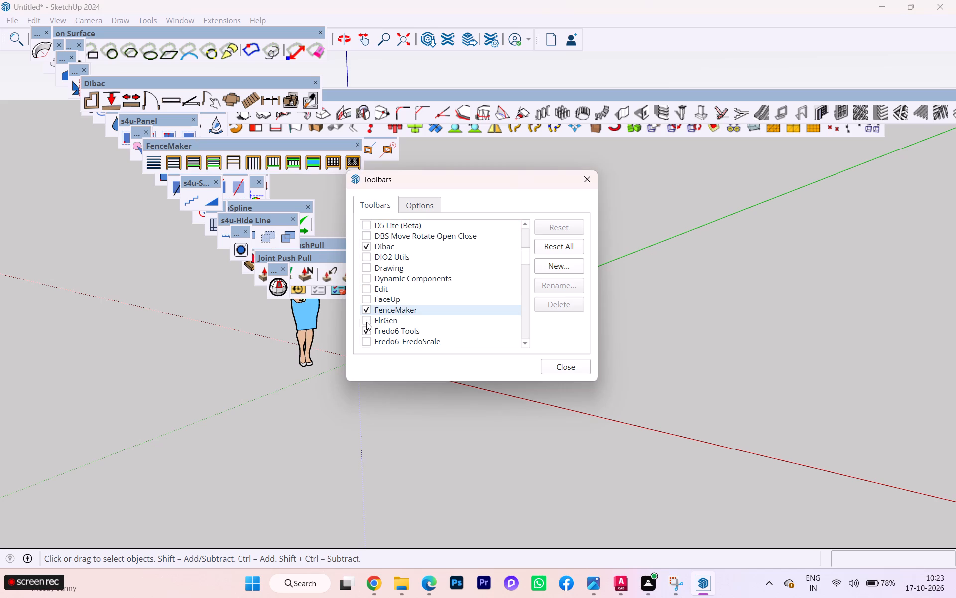
left_click(366, 329)
left_click(366, 311)
Hide the Fredo6_JointPushPull, Fredo6_Souvenir, Fredo6_VisuHole, FredoCorner, FredoGuides and FredoSpline toolbars.
scroll(366, 312, "down", 2)
scroll(366, 313, "up", 1)
scroll(366, 313, "down", 1)
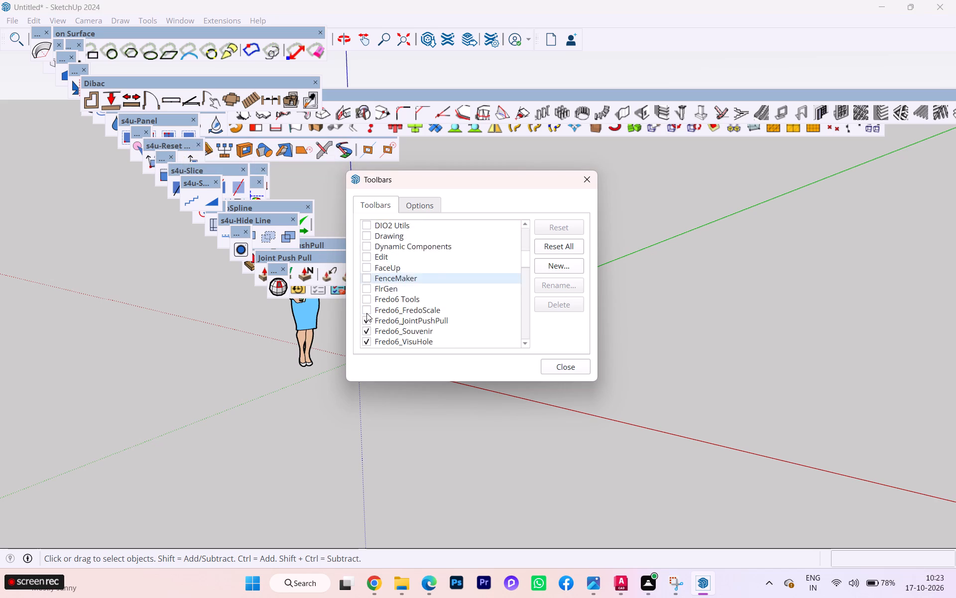
left_click(366, 301)
left_click(365, 286)
left_click(365, 304)
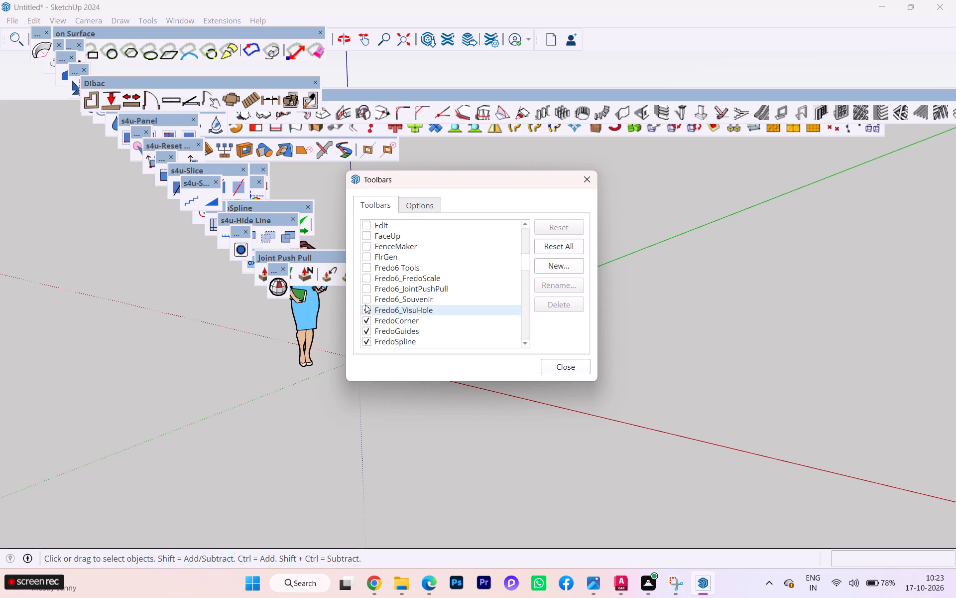
left_click(364, 317)
left_click(366, 308)
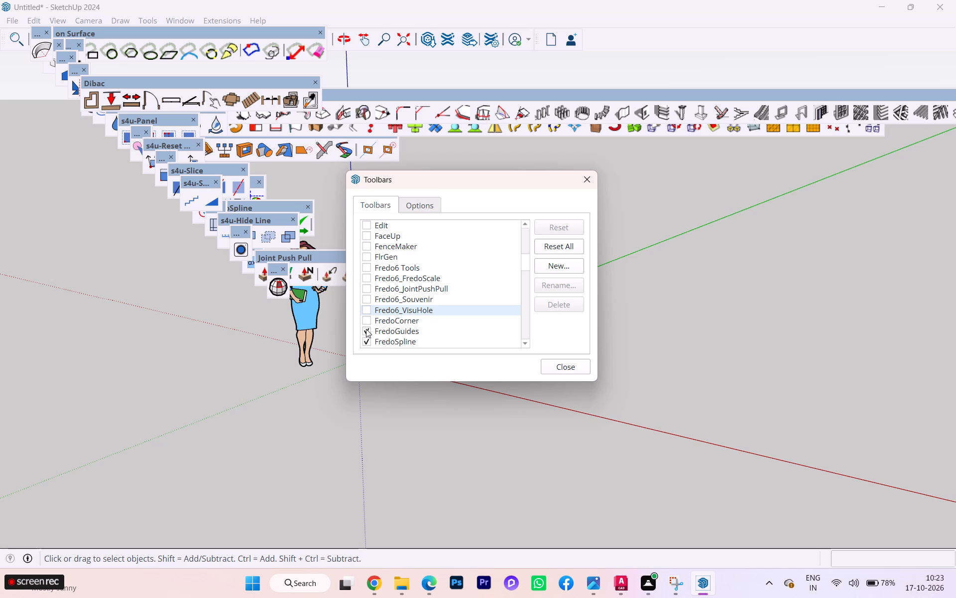
left_click(366, 329)
left_click(364, 338)
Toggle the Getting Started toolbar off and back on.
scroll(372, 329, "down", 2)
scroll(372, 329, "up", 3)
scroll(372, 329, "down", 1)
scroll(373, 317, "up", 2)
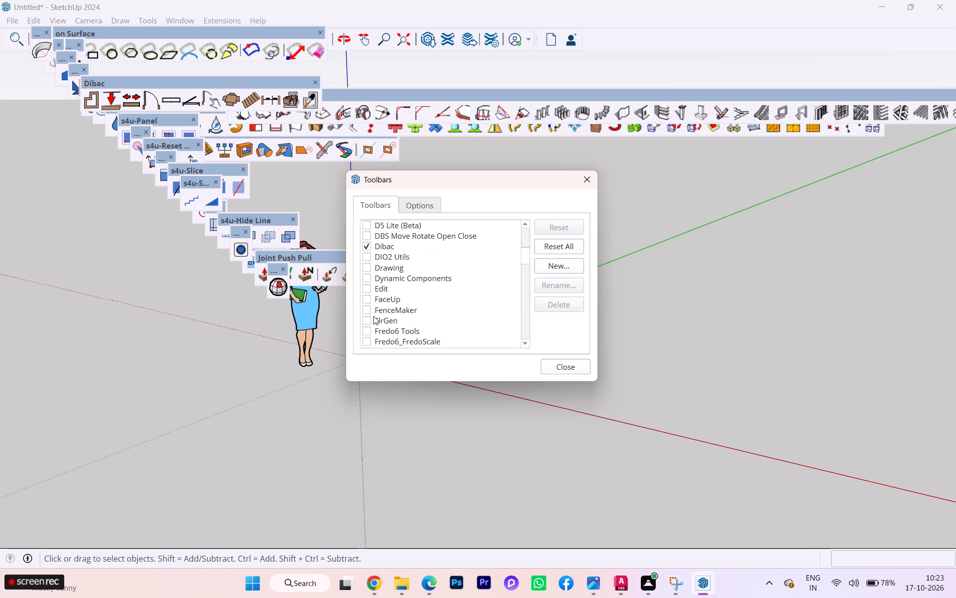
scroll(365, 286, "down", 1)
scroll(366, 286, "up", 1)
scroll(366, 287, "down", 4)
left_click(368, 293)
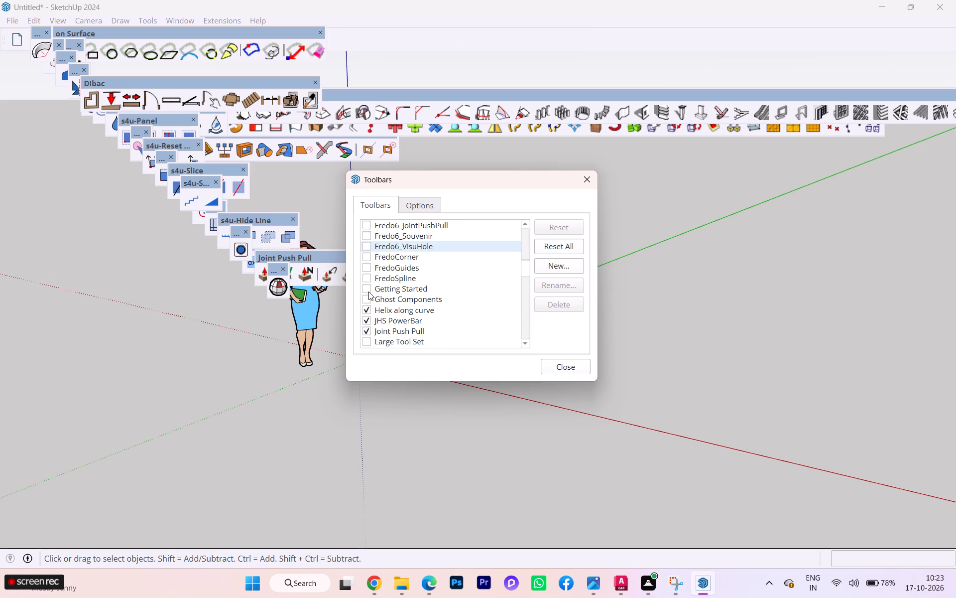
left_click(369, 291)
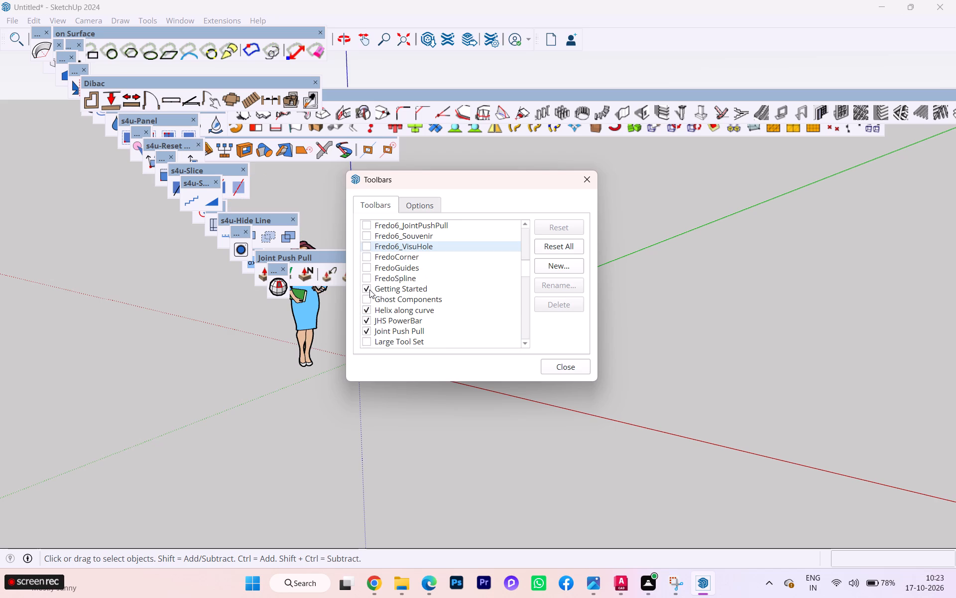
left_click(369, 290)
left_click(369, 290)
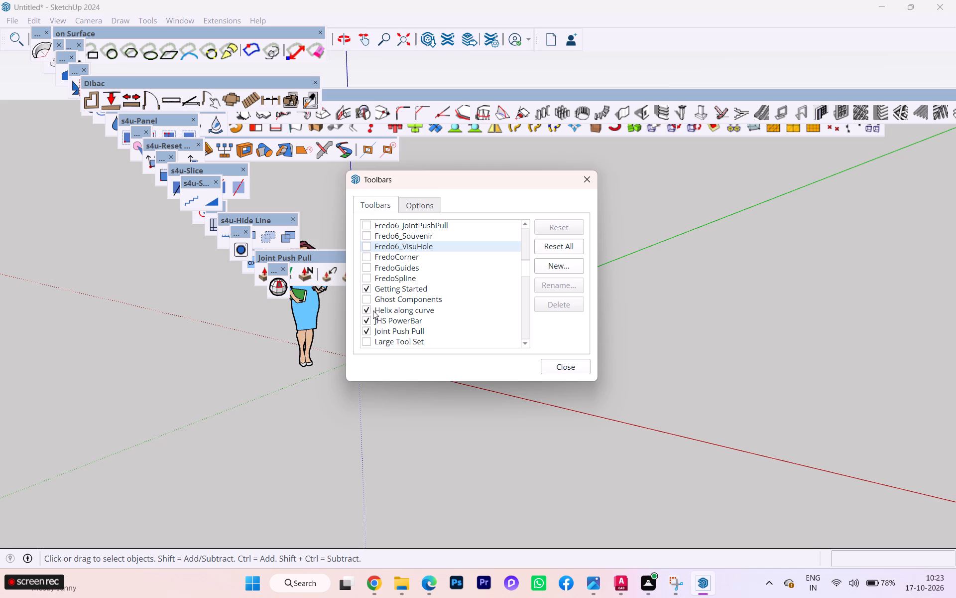
Hide the JHS PowerBar and Joint Push Pull toolbars.
left_click(371, 307)
left_click(369, 320)
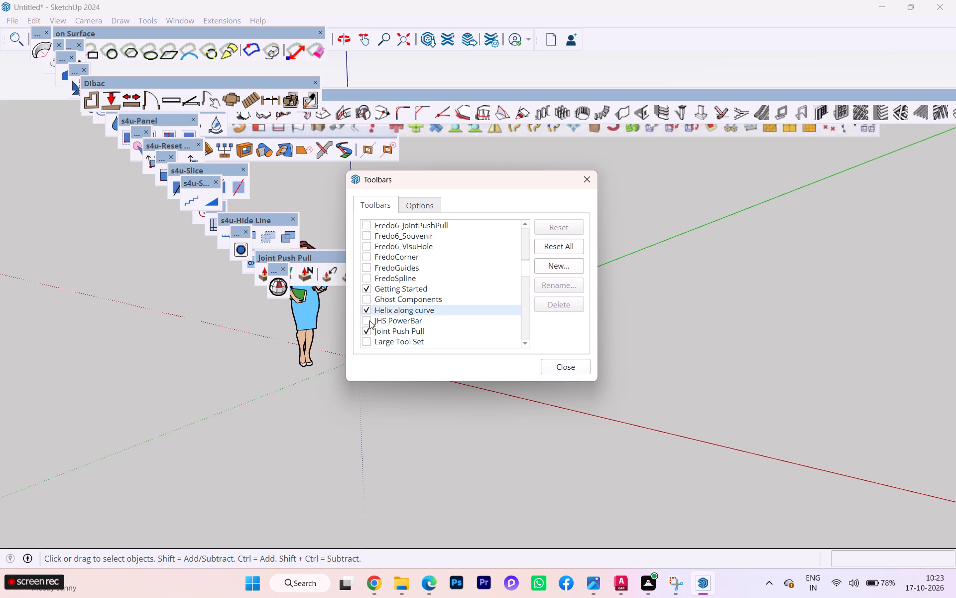
left_click(369, 328)
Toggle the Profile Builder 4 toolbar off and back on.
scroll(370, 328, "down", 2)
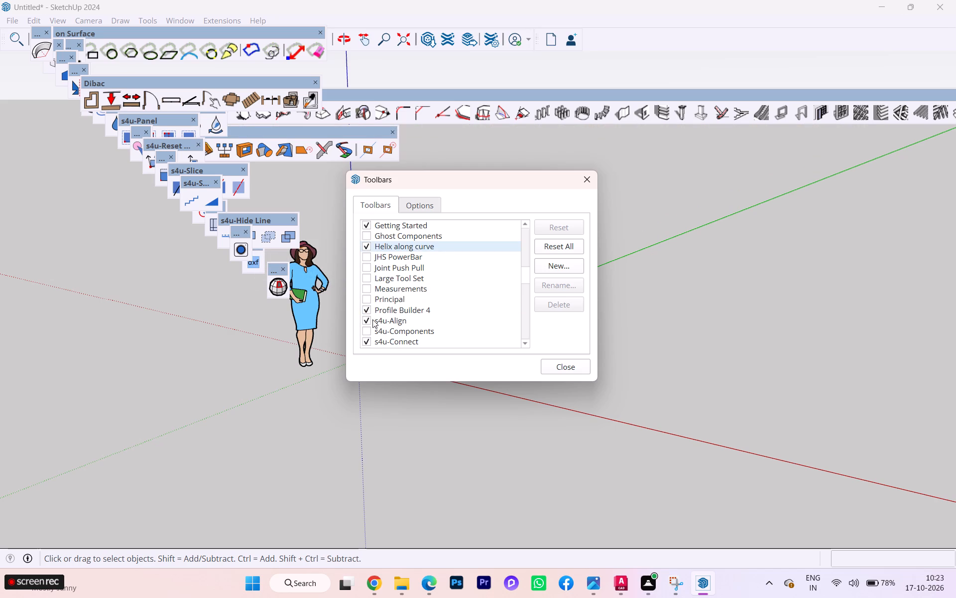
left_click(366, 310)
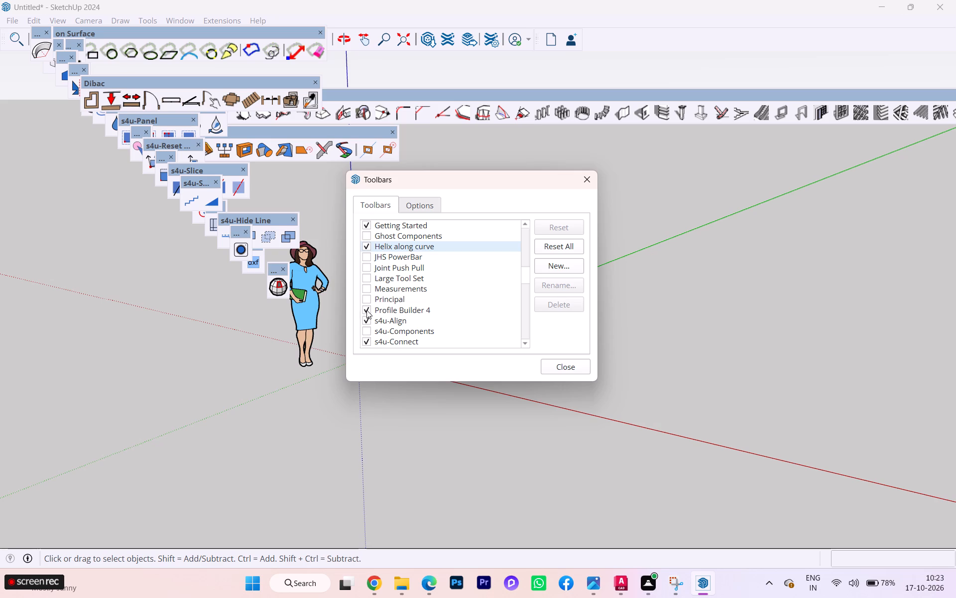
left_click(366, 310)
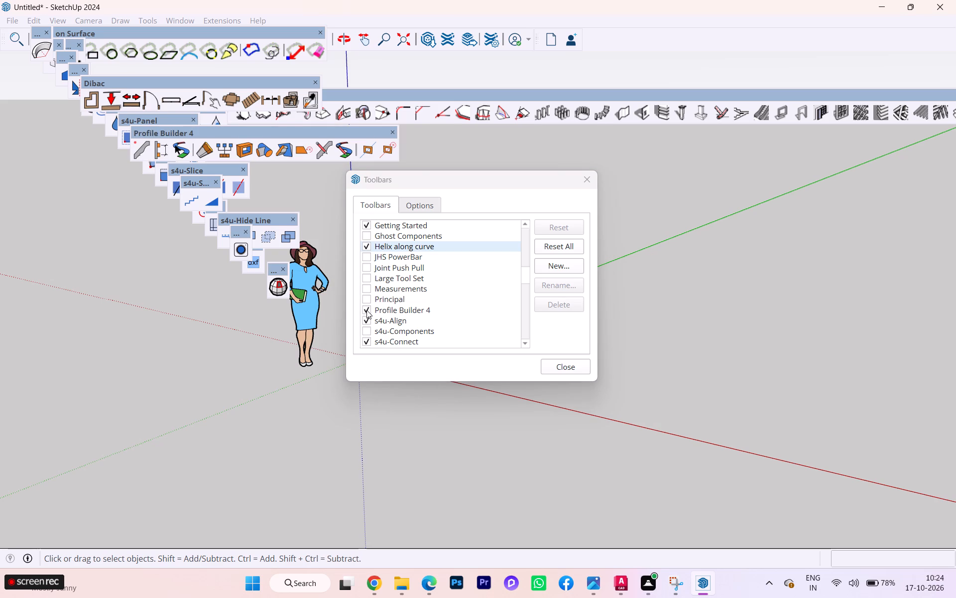
Hide the s4u-Connect, s4u-Align, s4u-Find Gap, s4u-Export Scenes, s4u-Divide, s4u-Curve To Arc, s4u-Crop Selection and s4u-Copy Follow Objects toolbars.
left_click(369, 341)
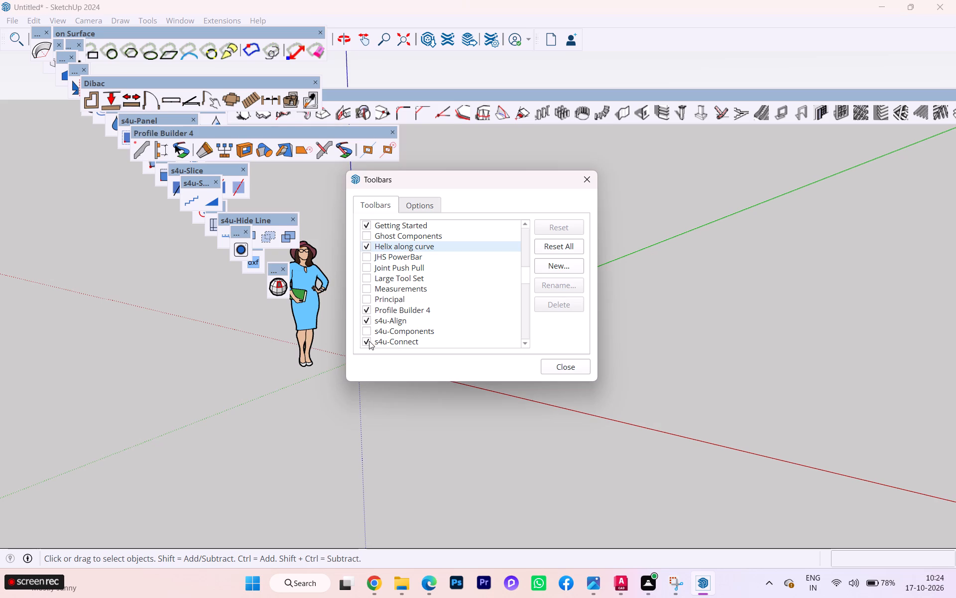
left_click(369, 322)
scroll(370, 320, "down", 3)
left_click(370, 320)
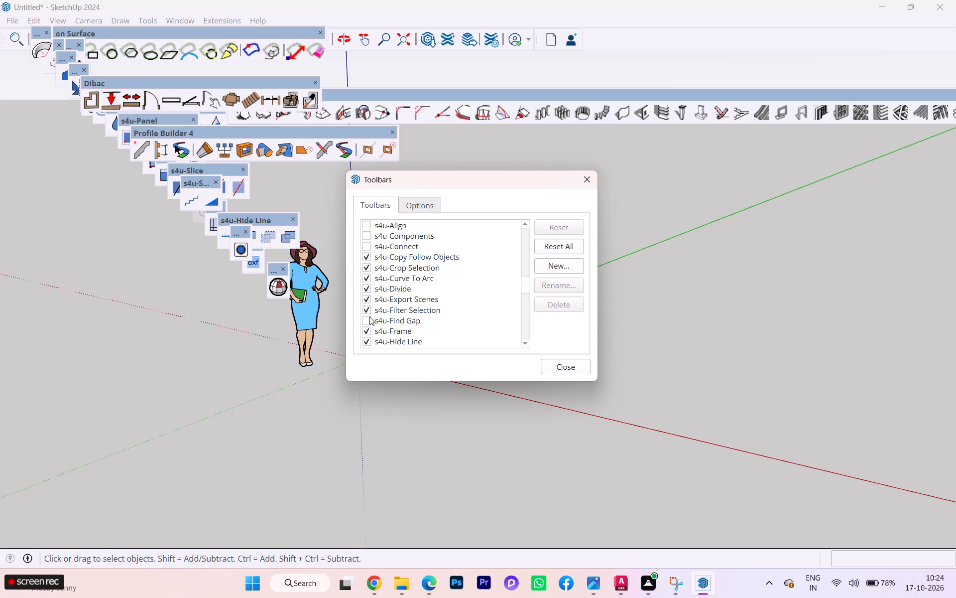
left_click(366, 304)
left_click(366, 295)
left_click(366, 287)
left_click(366, 280)
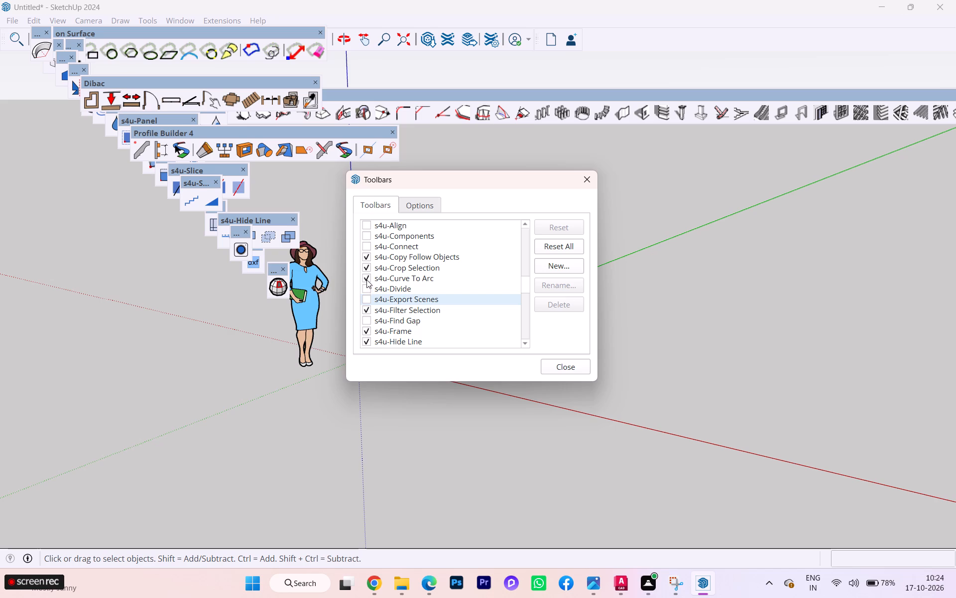
left_click(366, 273)
left_click(367, 266)
left_click(367, 256)
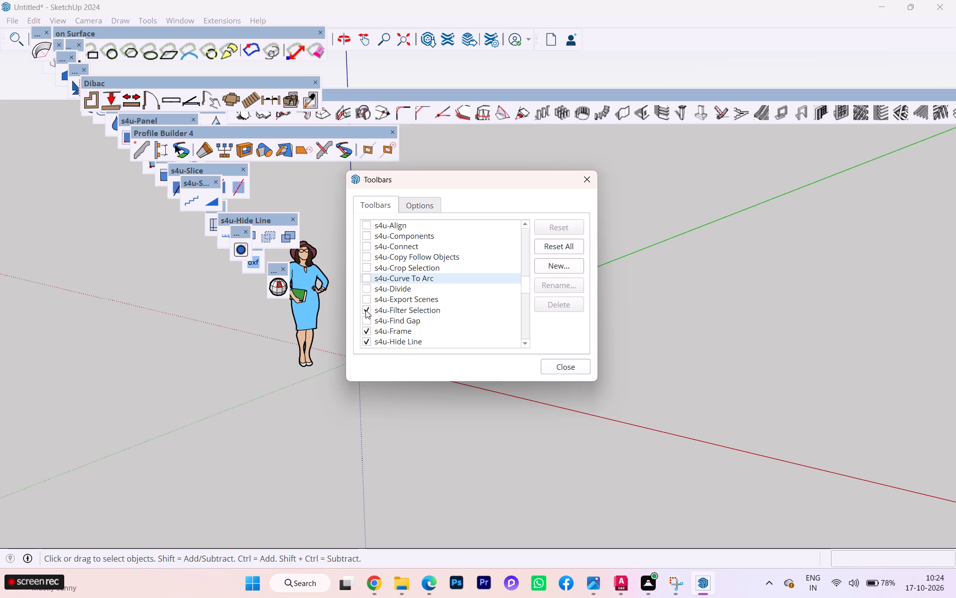
Hide the s4u-Filter Selection, s4u-Frame, s4u-Hide Line, s4u-Line To Face, s4u-Import DXF, s4u-Import Camera, s4u-Line Tool and s4u-Make Box toolbars.
left_click(366, 313)
left_click(367, 333)
left_click(367, 342)
scroll(372, 326, "down", 2)
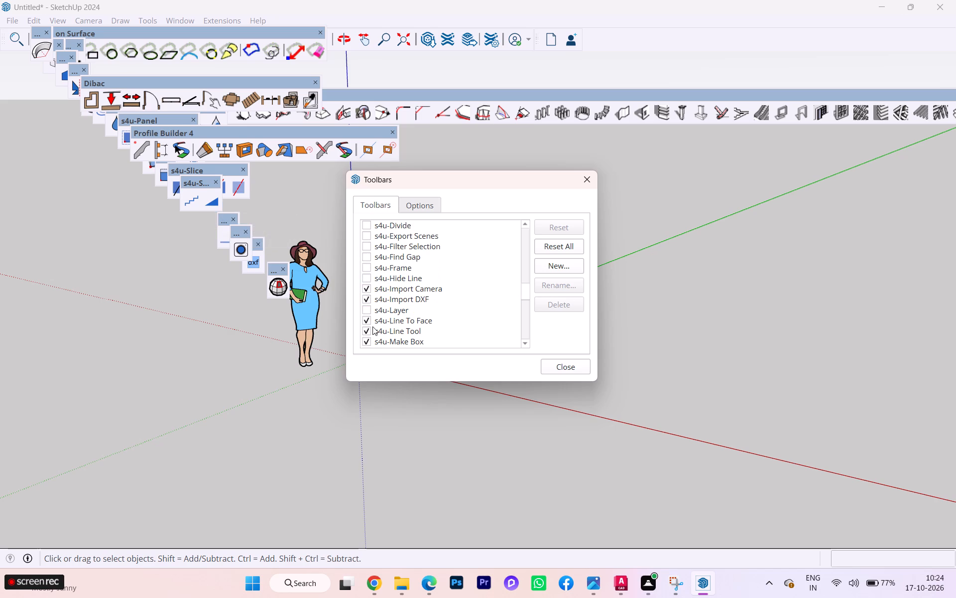
left_click(367, 321)
left_click(367, 297)
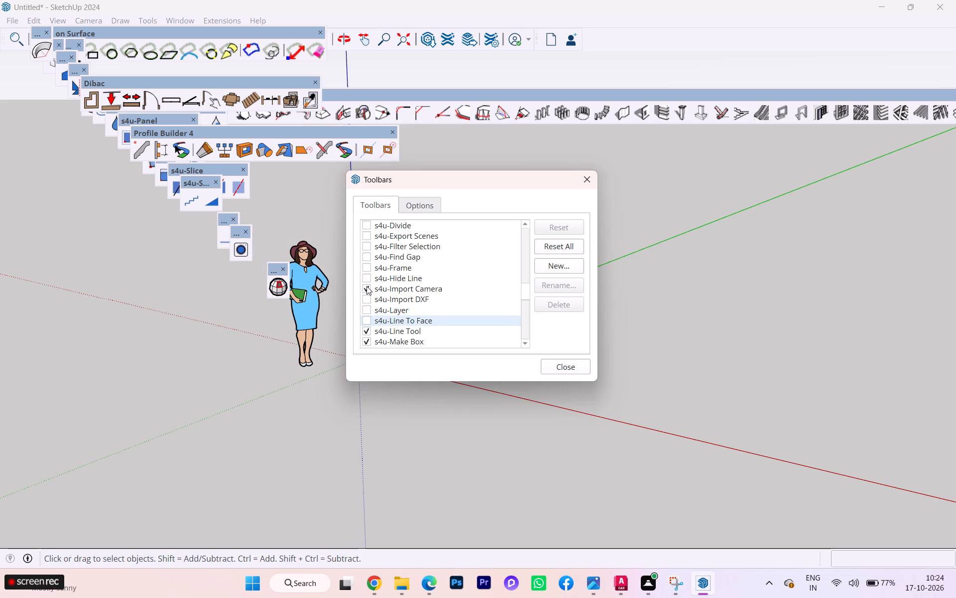
left_click(366, 286)
left_click(367, 336)
left_click(367, 331)
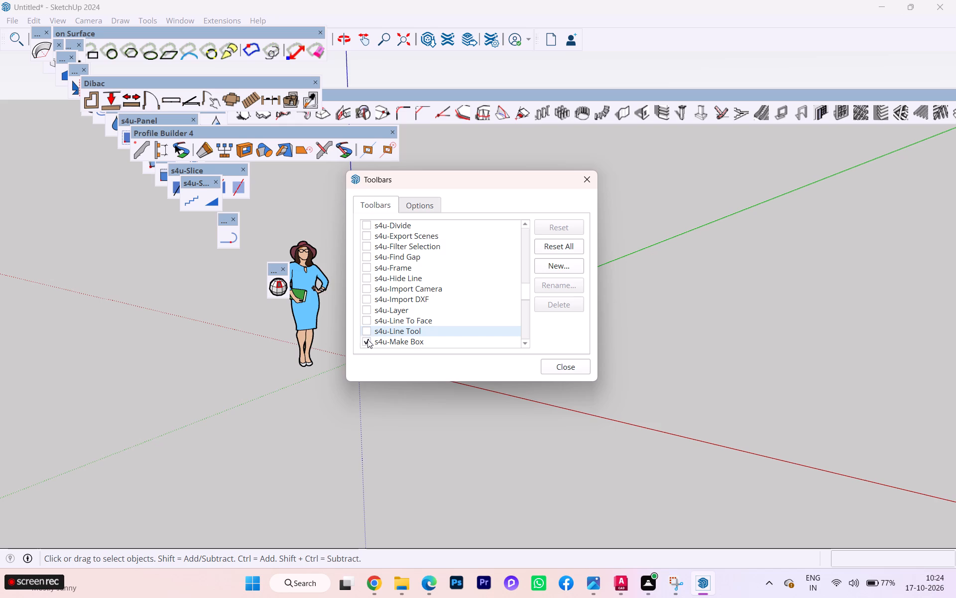
left_click(367, 339)
Hide the s4u-Make Face, s4u-Mirror, s4u-Multi Slice, s4u-Offset, s4u-Paint and s4u-Panel toolbars.
scroll(373, 316, "down", 2)
left_click(365, 286)
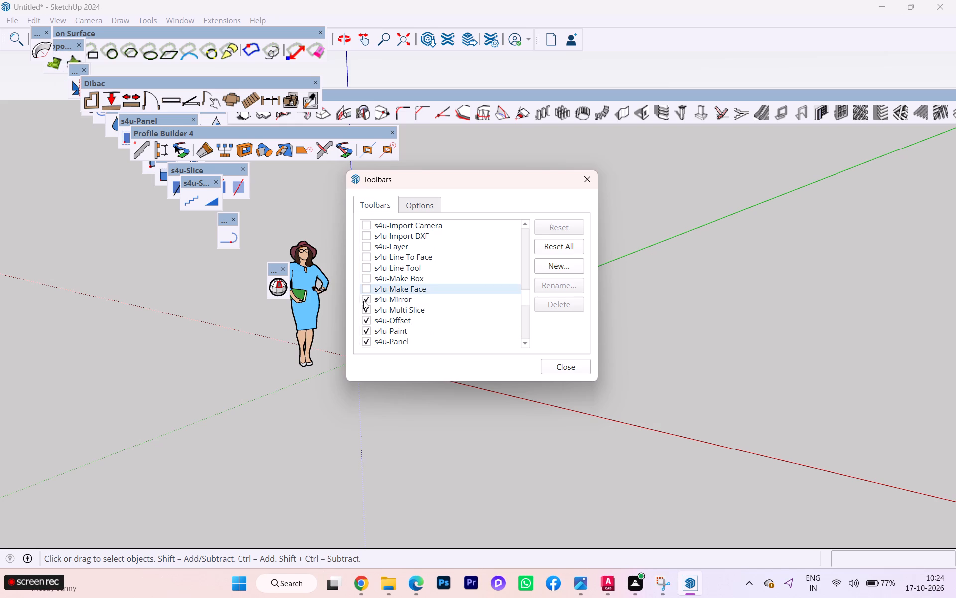
left_click(363, 301)
left_click(363, 311)
left_click(365, 321)
left_click(366, 330)
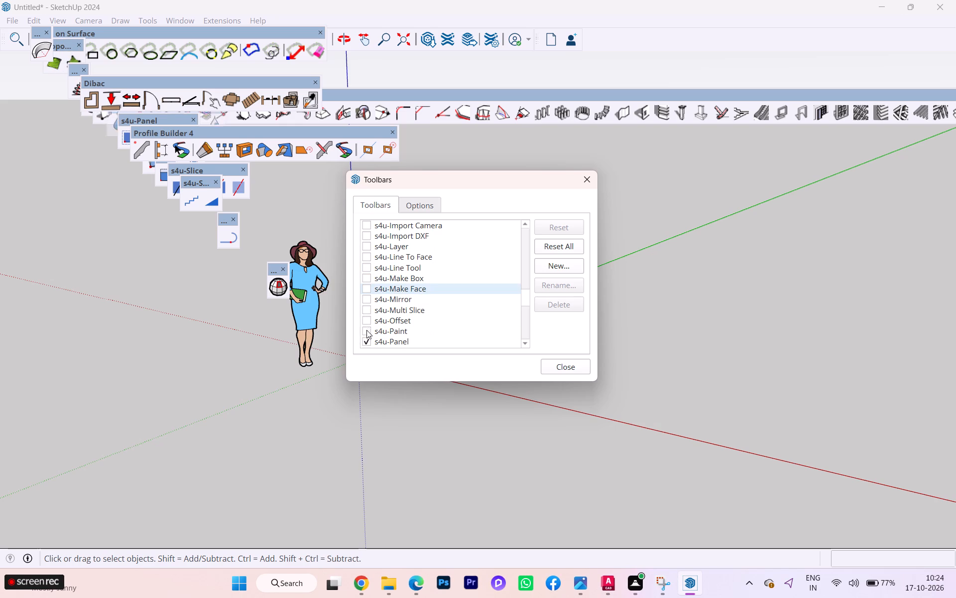
left_click(367, 337)
Hide the s4u-Slice, s4u-Stair, s4u-PickUp and s4u-Reset Axis toolbars.
scroll(371, 317, "down", 2)
left_click(367, 305)
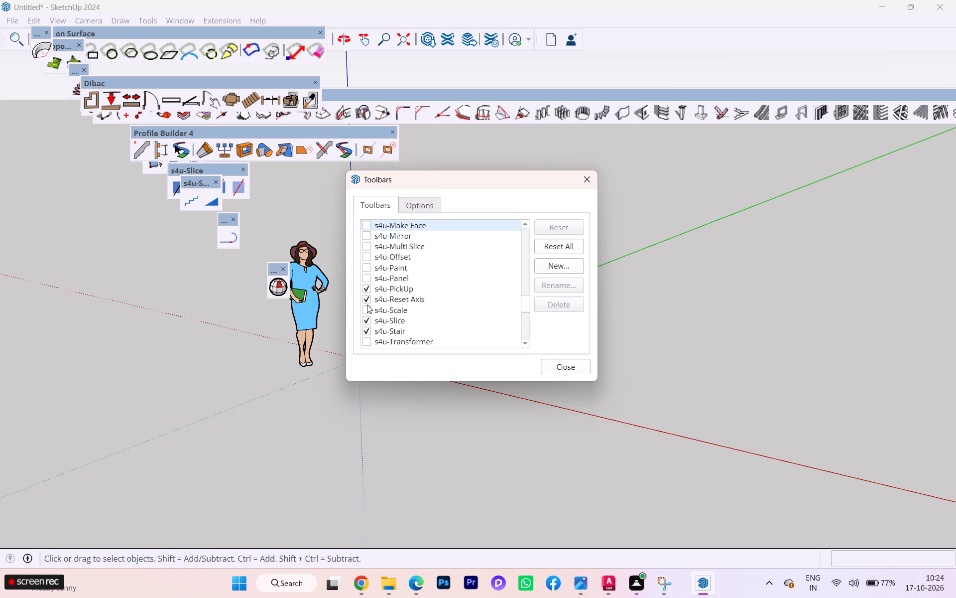
left_click(366, 322)
left_click(366, 330)
left_click(367, 303)
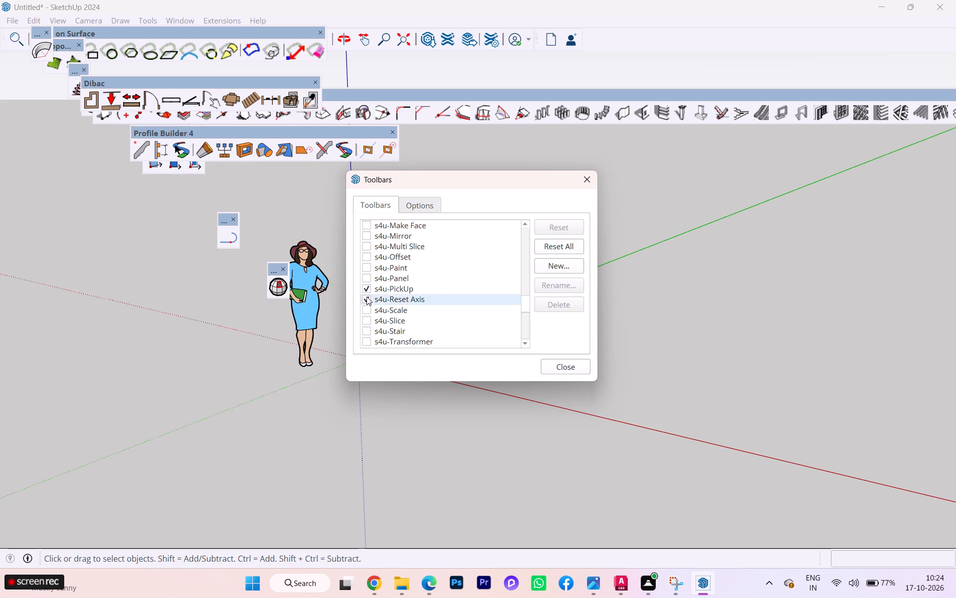
left_click(363, 283)
left_click(367, 287)
left_click(367, 293)
left_click(367, 300)
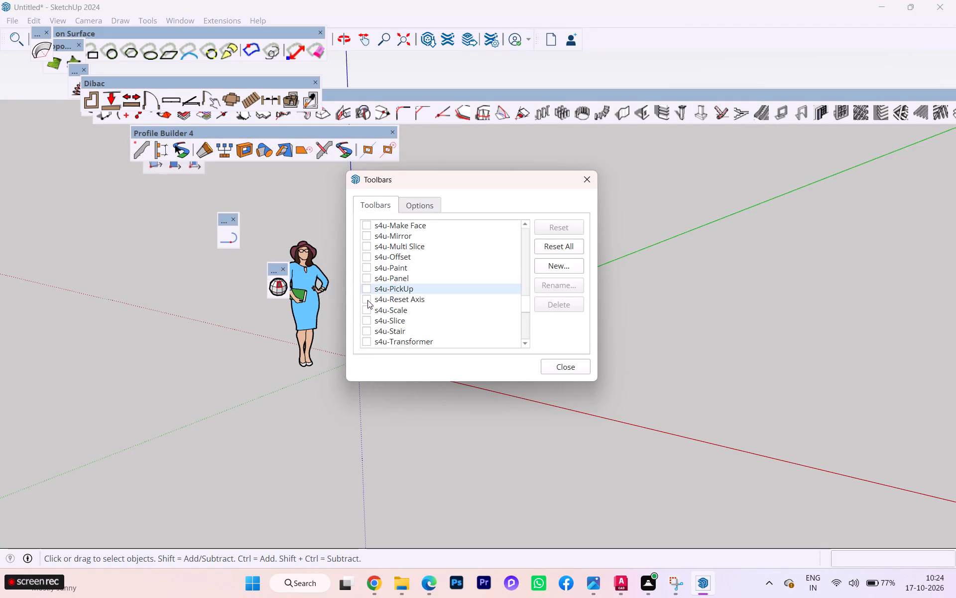
Hide the Soap Bubble, Tools on Surface, TopoShaper, Trimble Connect and True Bend toolbars.
scroll(368, 301, "down", 5)
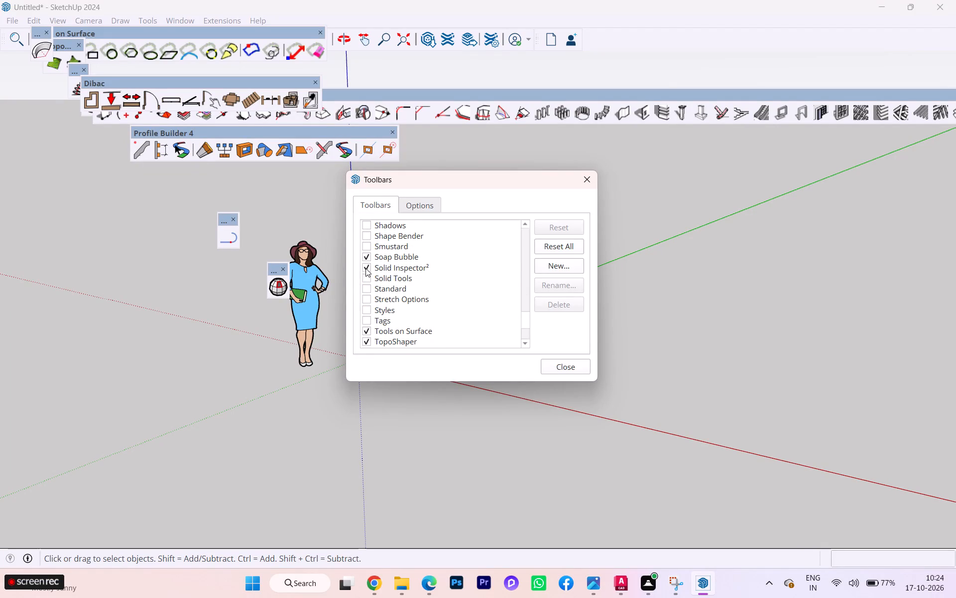
scroll(365, 304, "down", 1)
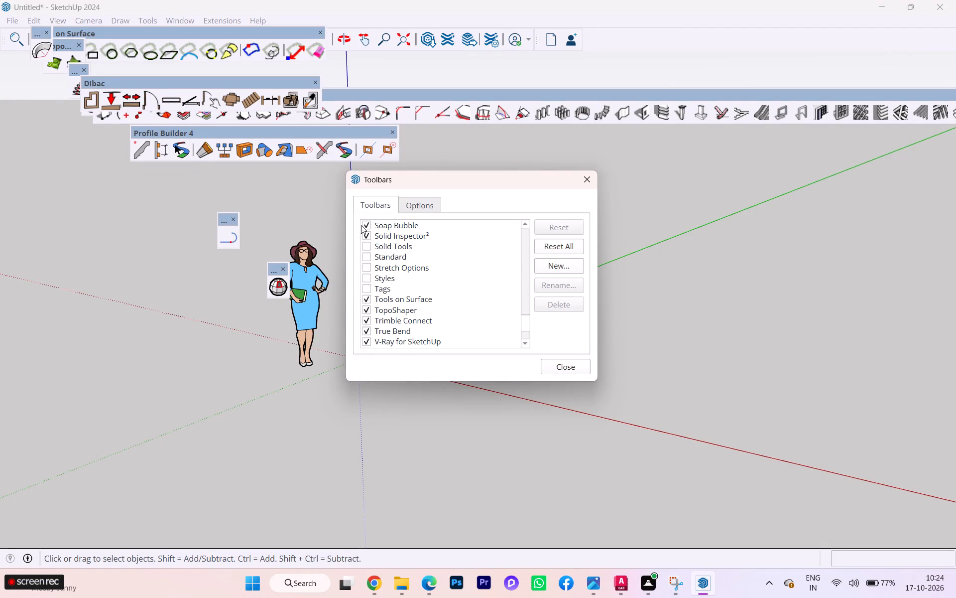
left_click(367, 225)
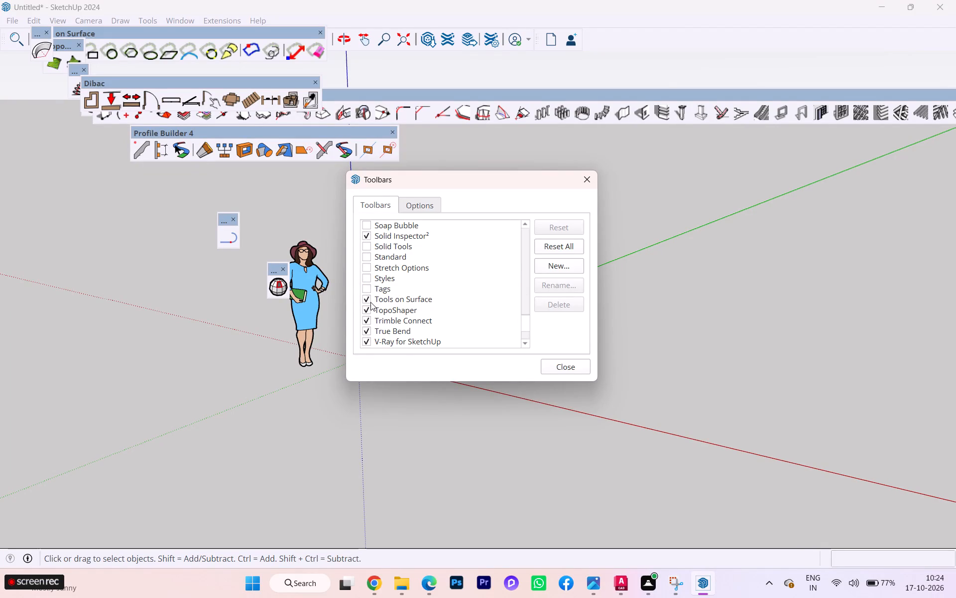
left_click(367, 300)
left_click(368, 308)
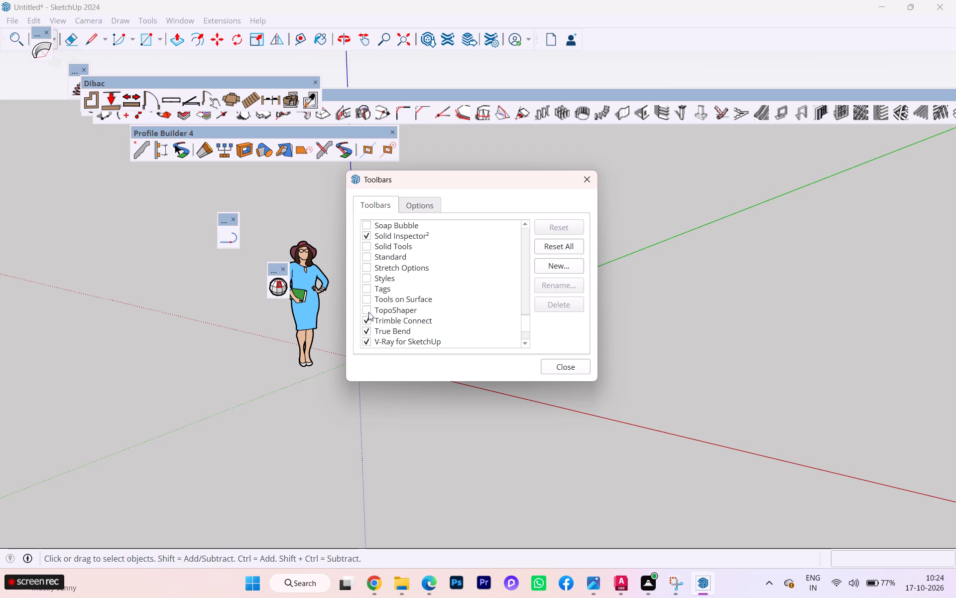
left_click(368, 319)
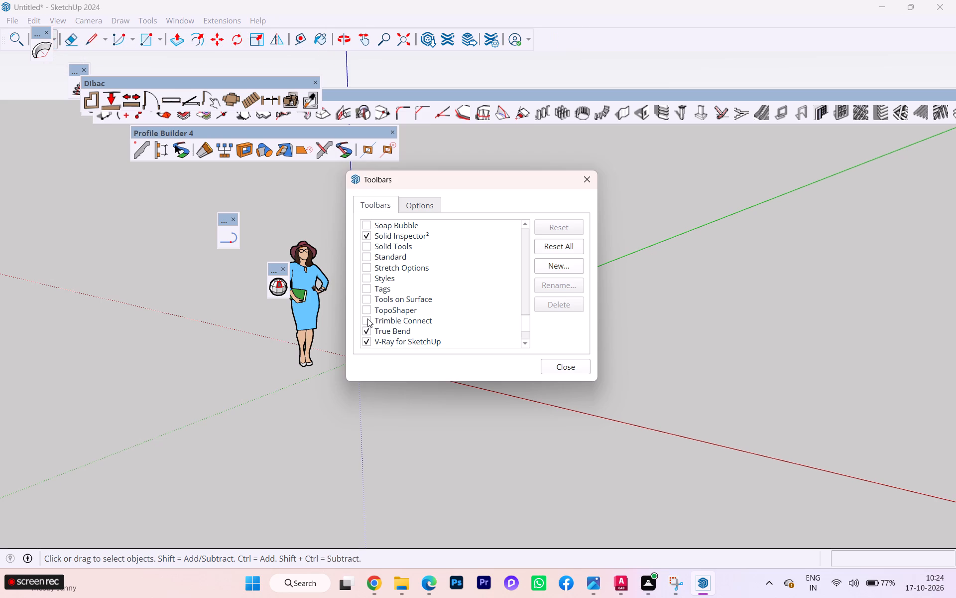
left_click(367, 330)
left_click(367, 330)
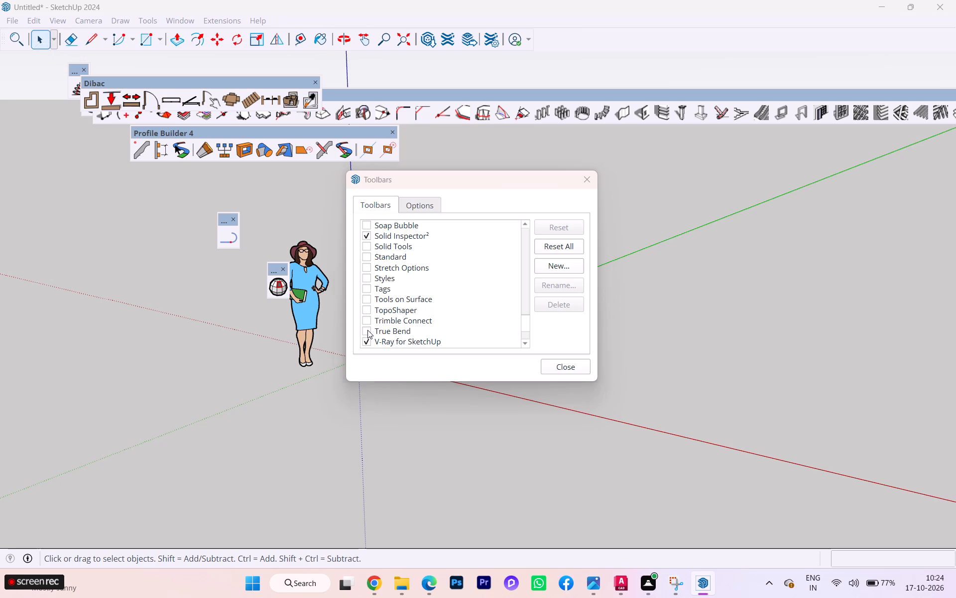
left_click(367, 330)
left_click(367, 330)
left_click(367, 330)
Look through the toolbar list for entries that are still enabled and close the Toolbars dialog.
scroll(370, 339, "down", 1)
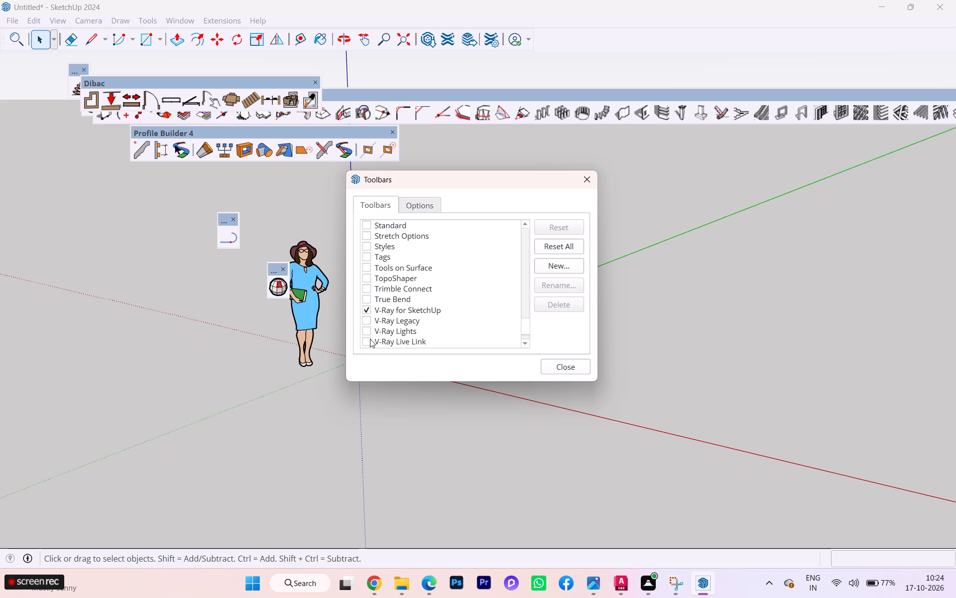
scroll(370, 326, "up", 6)
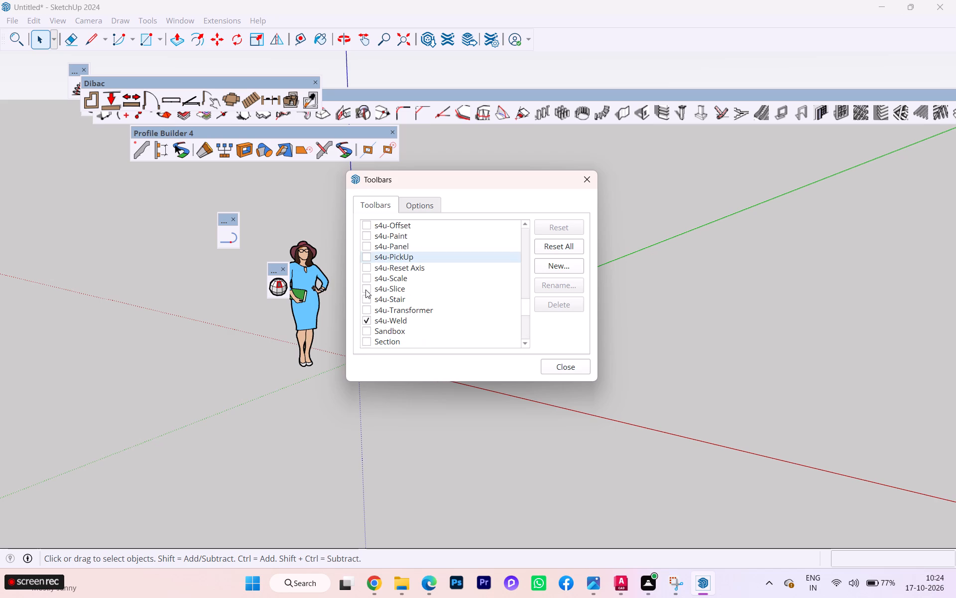
scroll(361, 277, "up", 5)
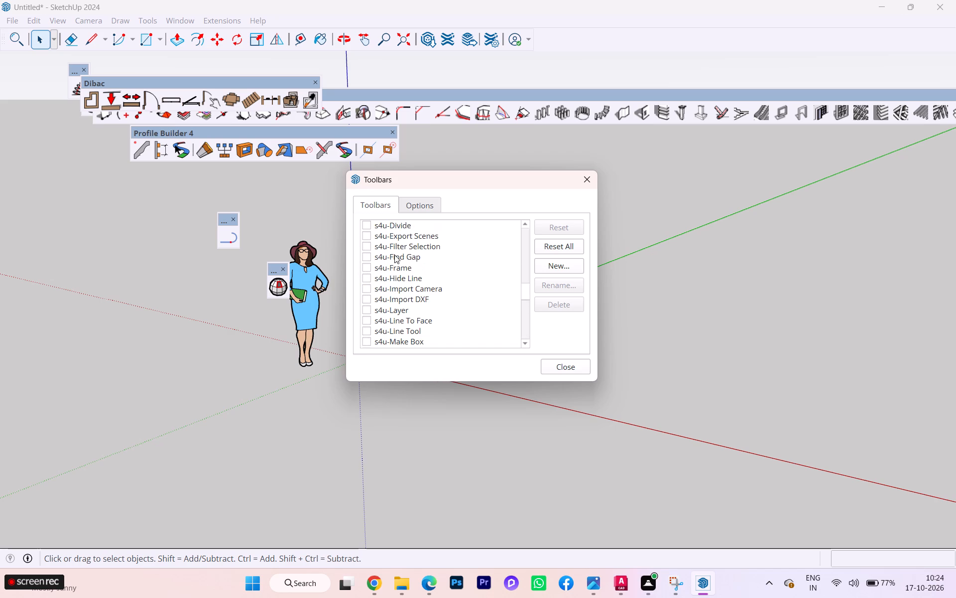
scroll(408, 255, "up", 4)
scroll(551, 243, "up", 3)
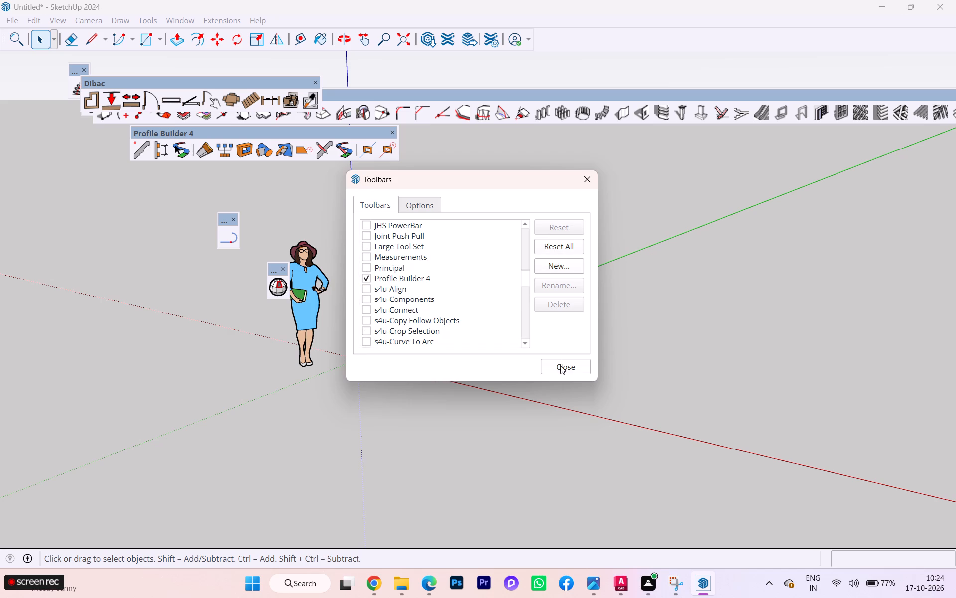
left_click(560, 366)
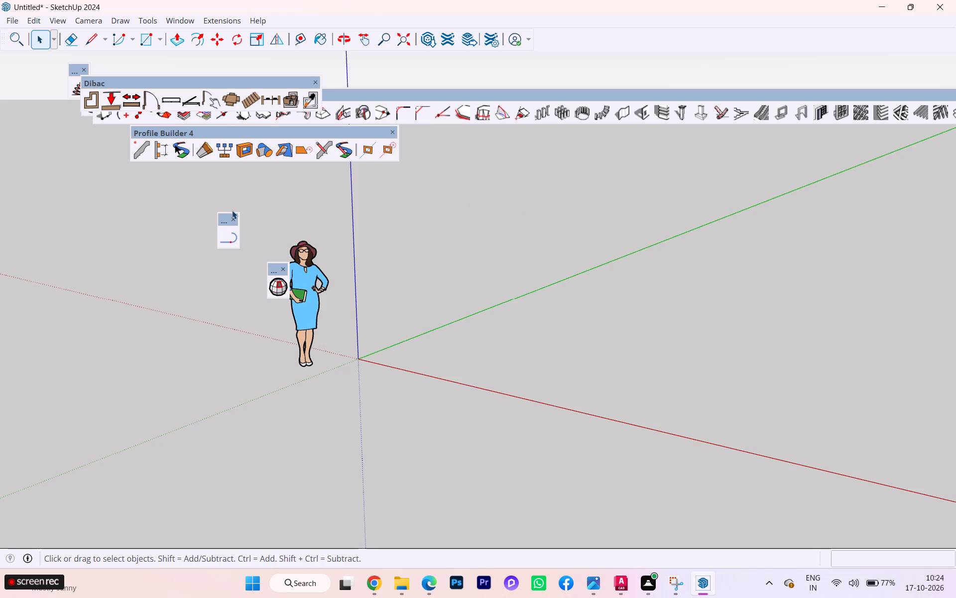
Close the floating s4u-Weld and Solid Inspector² toolbars near the human figure.
left_click(232, 220)
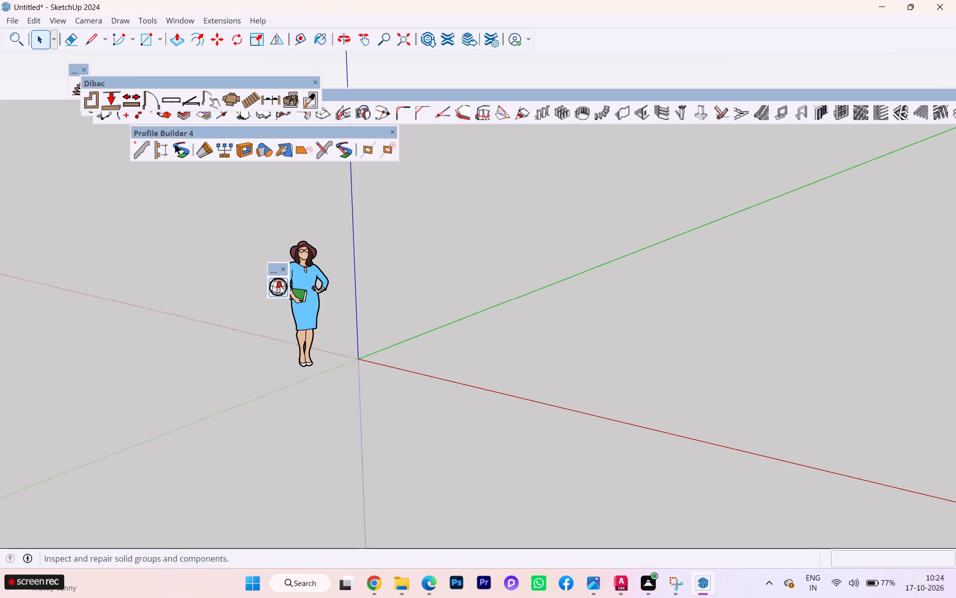
left_click(282, 270)
Delete the default human figure from the model.
scroll(233, 171, "down", 2)
scroll(357, 298, "up", 3)
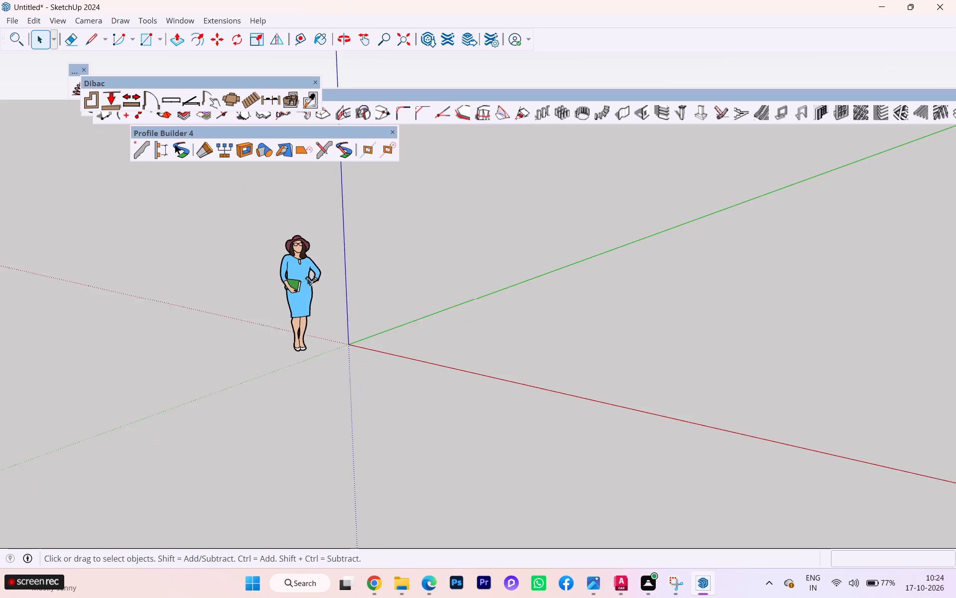
left_click(307, 279)
key("Delete")
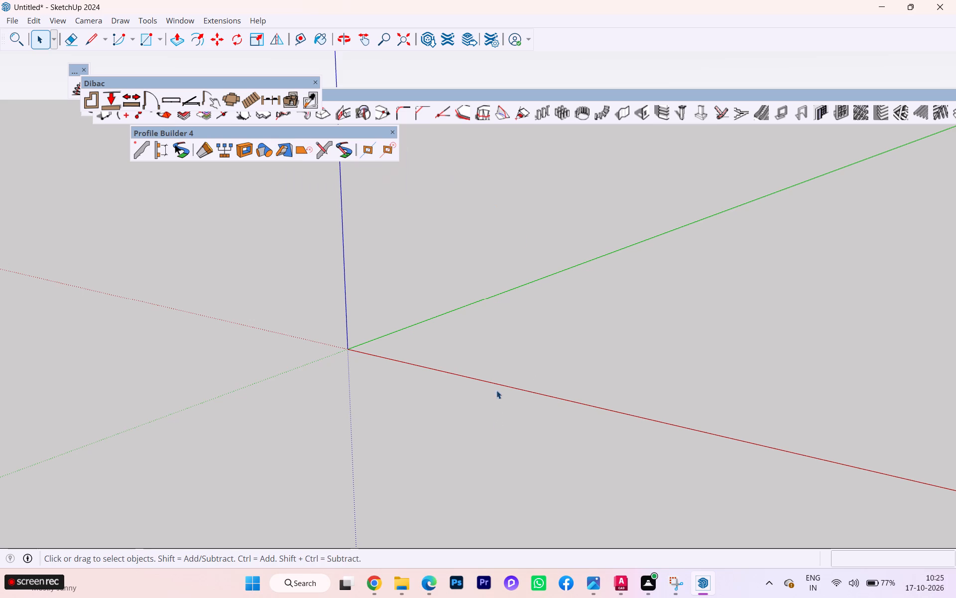
Show the Default Tray.
scroll(495, 374, "down", 1)
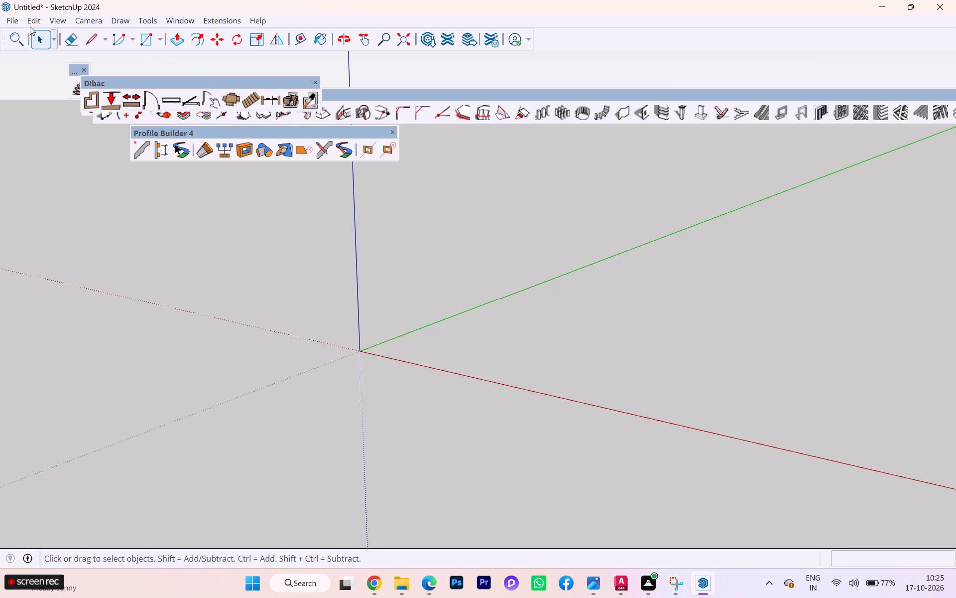
left_click(187, 16)
left_click(193, 29)
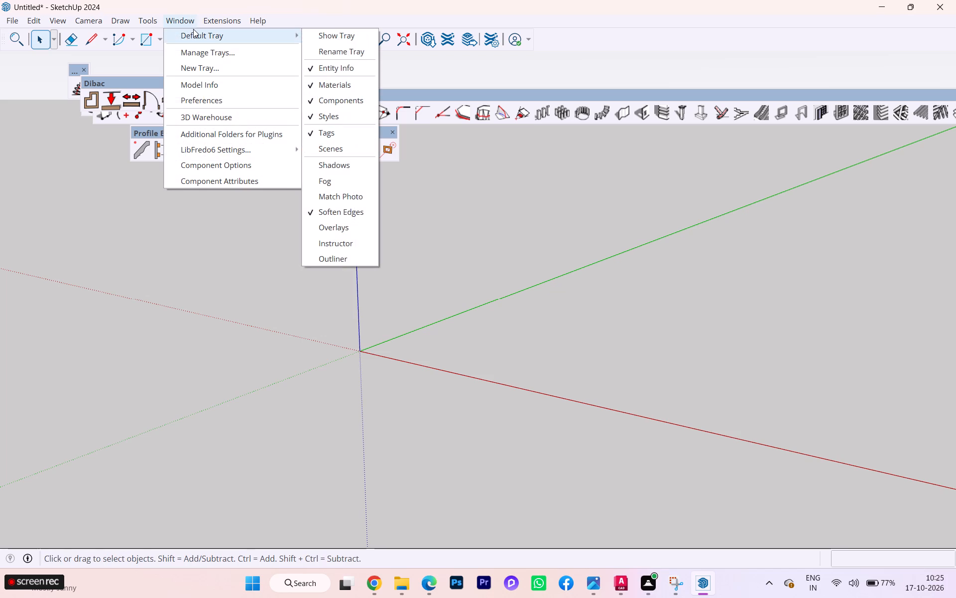
left_click(332, 31)
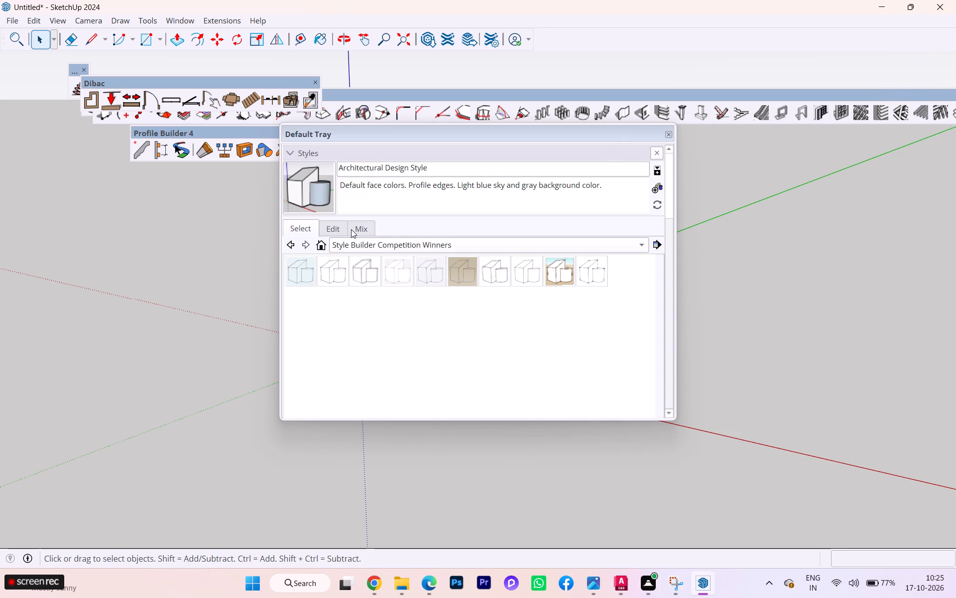
Add the Gallery image Screenshot 2026-10-17 101722.png as a watermark in the Architectural Design Style.
left_click(331, 227)
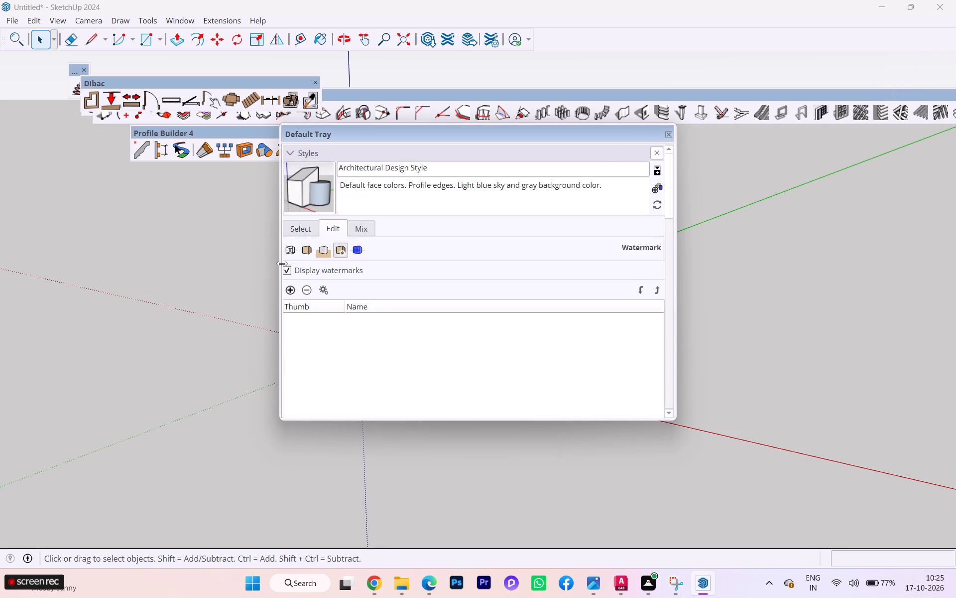
left_click(291, 288)
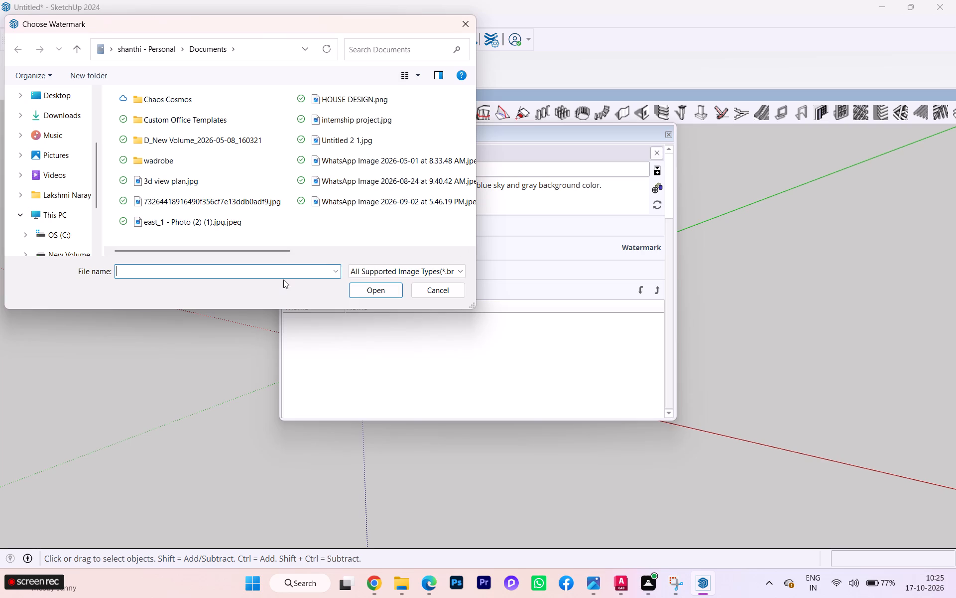
left_click(64, 153)
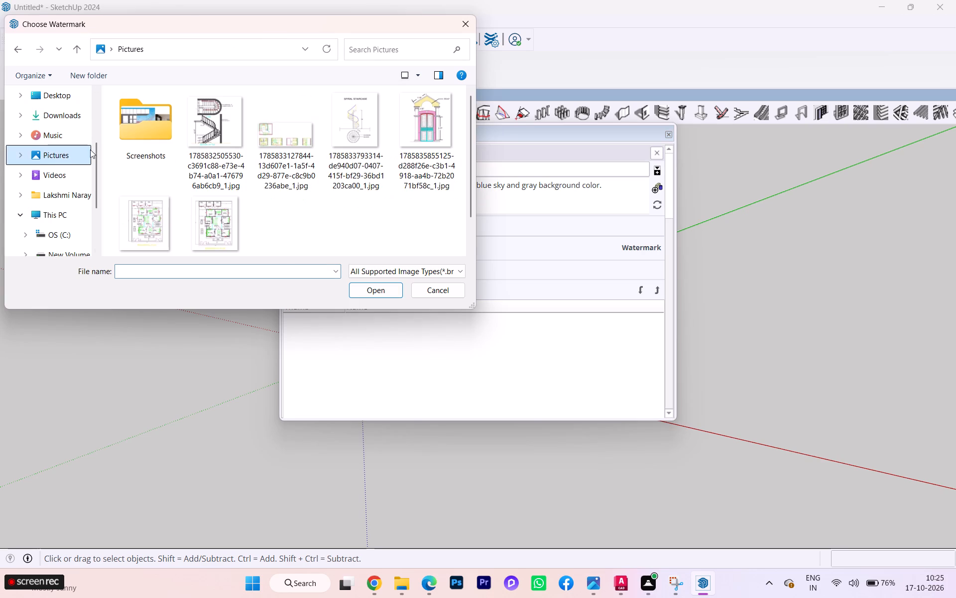
scroll(92, 125, "up", 4)
left_click(55, 136)
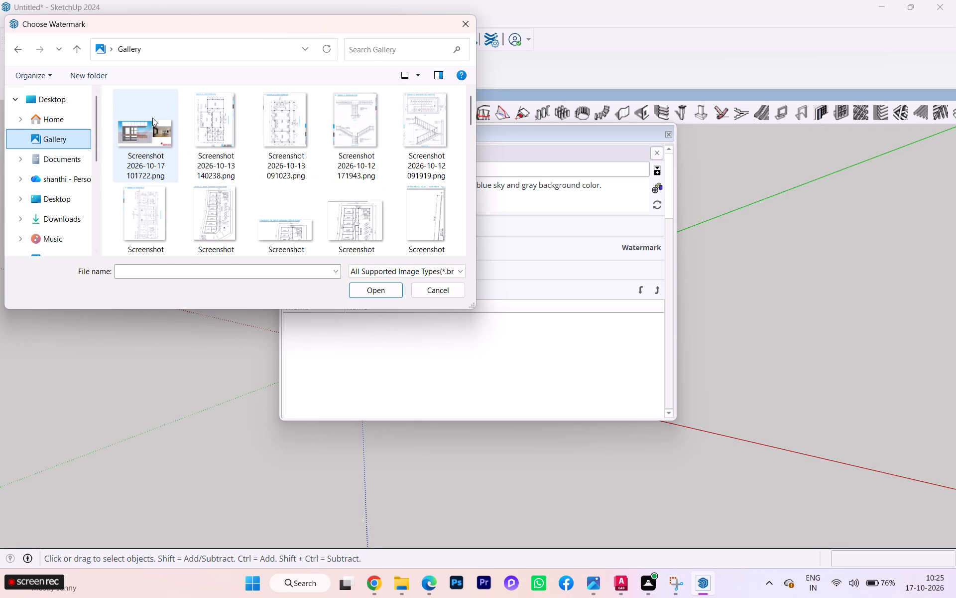
left_click(155, 125)
left_click(390, 294)
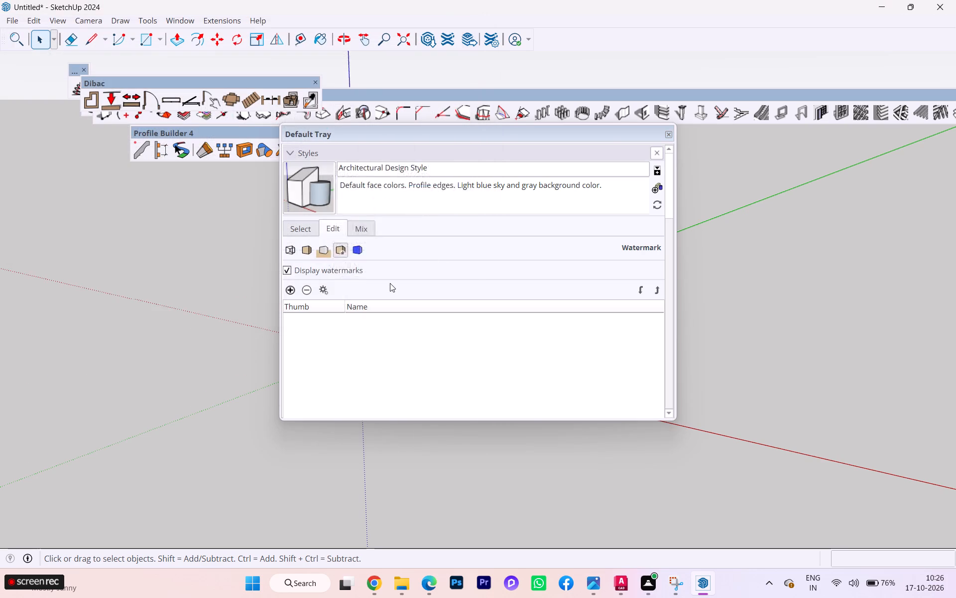
Place the watermark behind the model as a background and proceed to its blending settings.
left_click(449, 285)
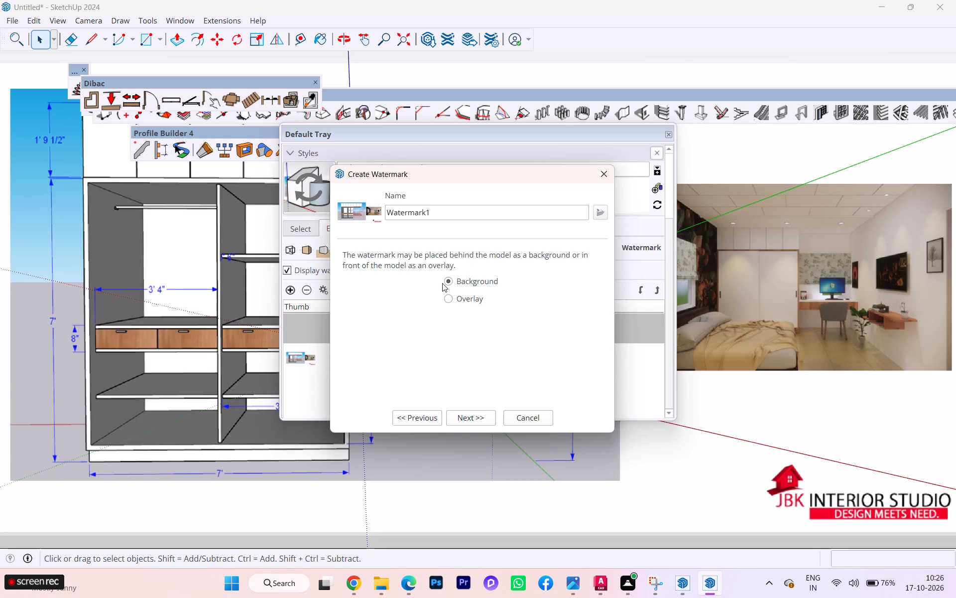
left_click(422, 419)
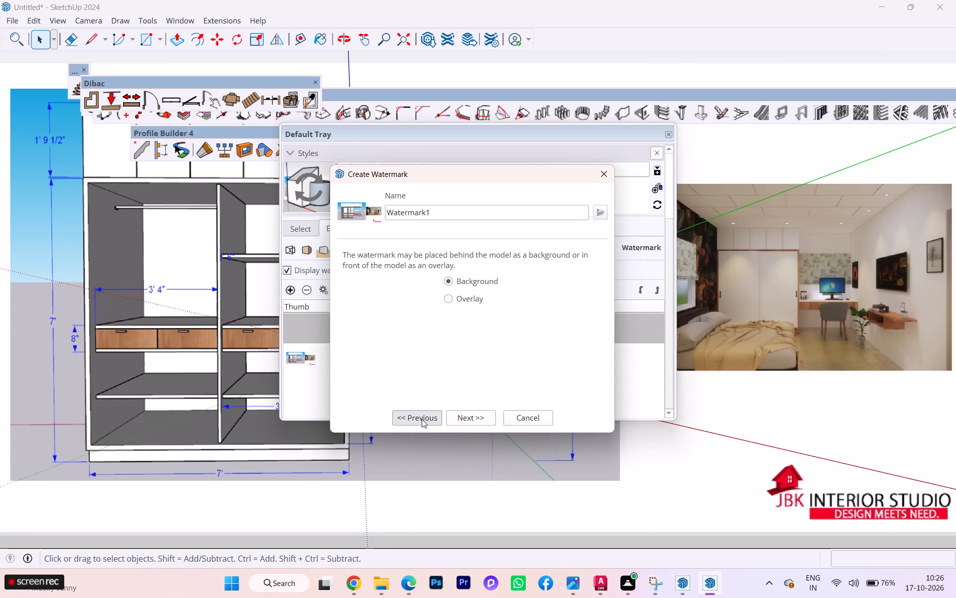
left_click(459, 415)
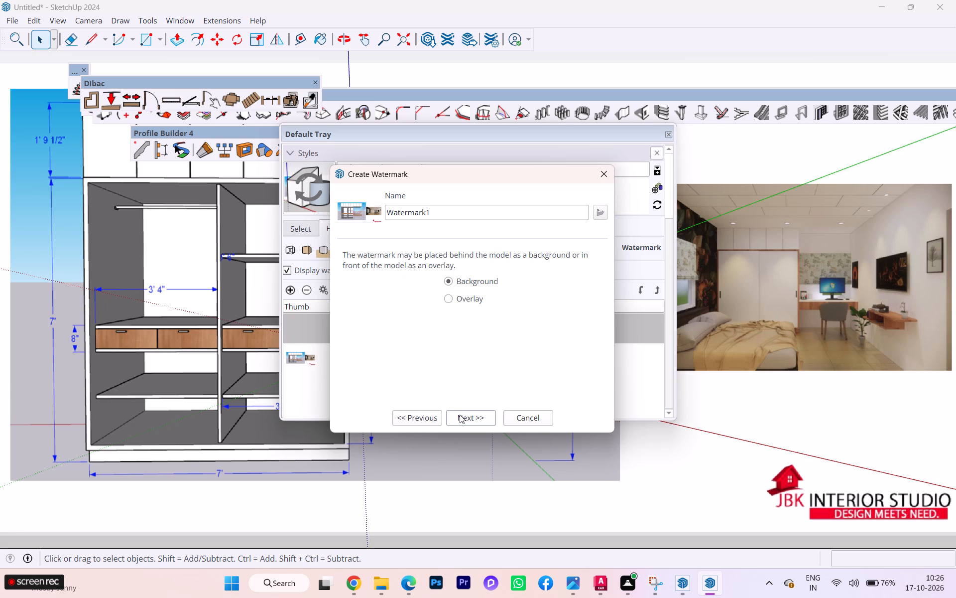
left_click(461, 414)
Set the watermark's blend fully towards the image.
left_click_drag(501, 316, 487, 317)
left_click(506, 312)
left_click_drag(501, 314, 518, 312)
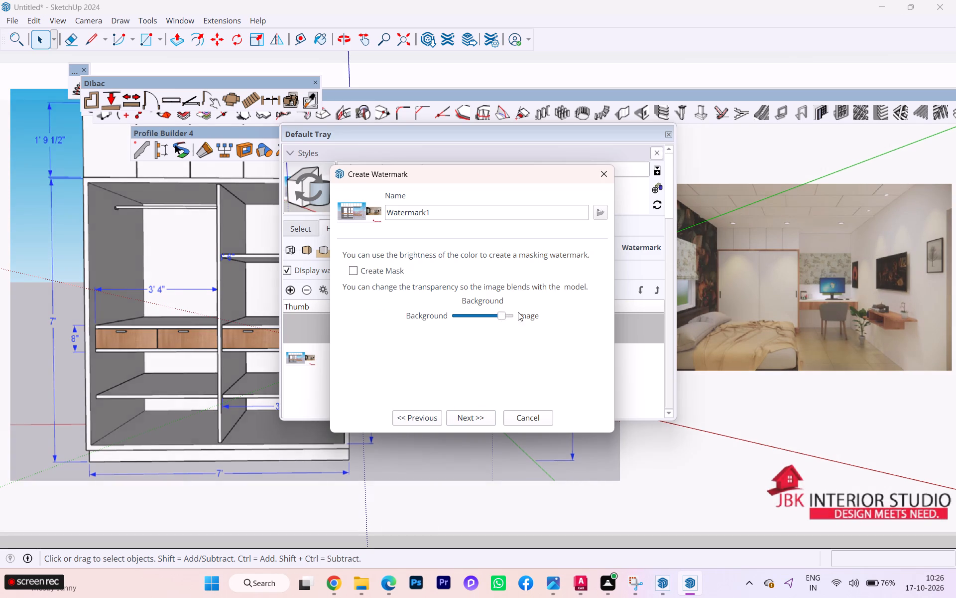
left_click_drag(518, 312, 527, 312)
left_click_drag(519, 313, 501, 311)
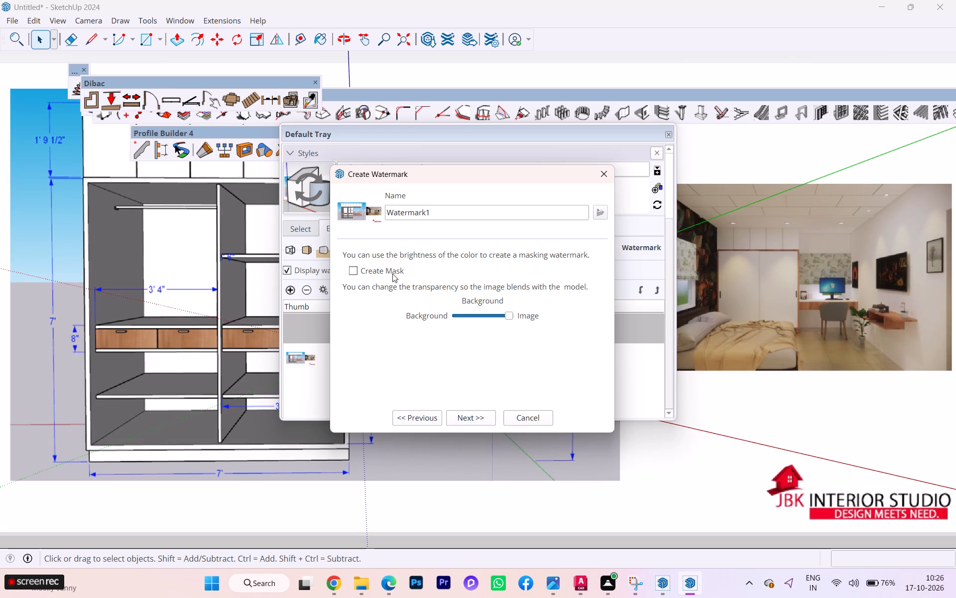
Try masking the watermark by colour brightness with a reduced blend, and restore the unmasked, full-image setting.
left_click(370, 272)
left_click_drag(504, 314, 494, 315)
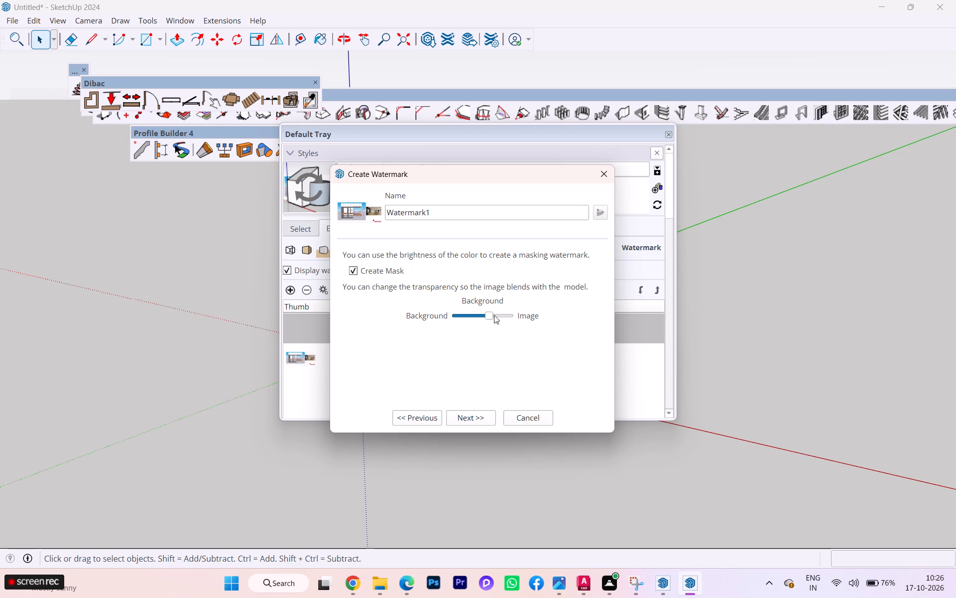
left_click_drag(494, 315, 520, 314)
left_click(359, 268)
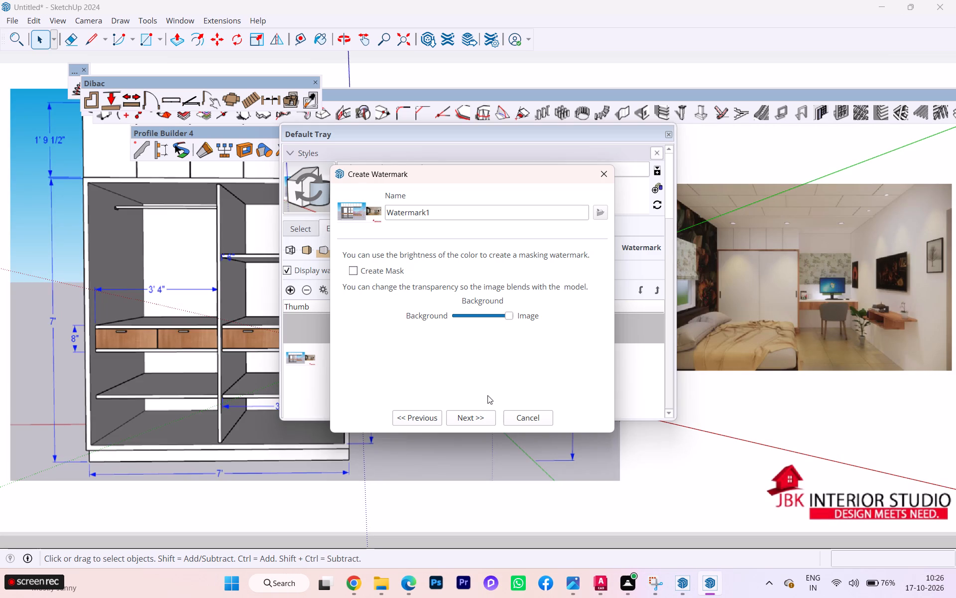
Set the watermark to be positioned in the screen at the centre anchor and enlarge its scale to slightly past halfway.
left_click(473, 415)
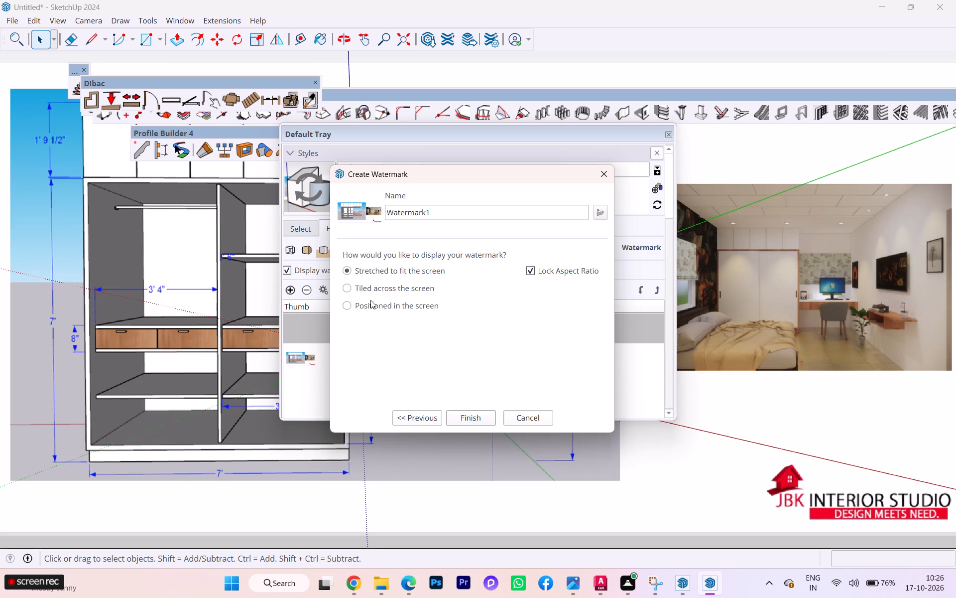
left_click(356, 307)
left_click(594, 267)
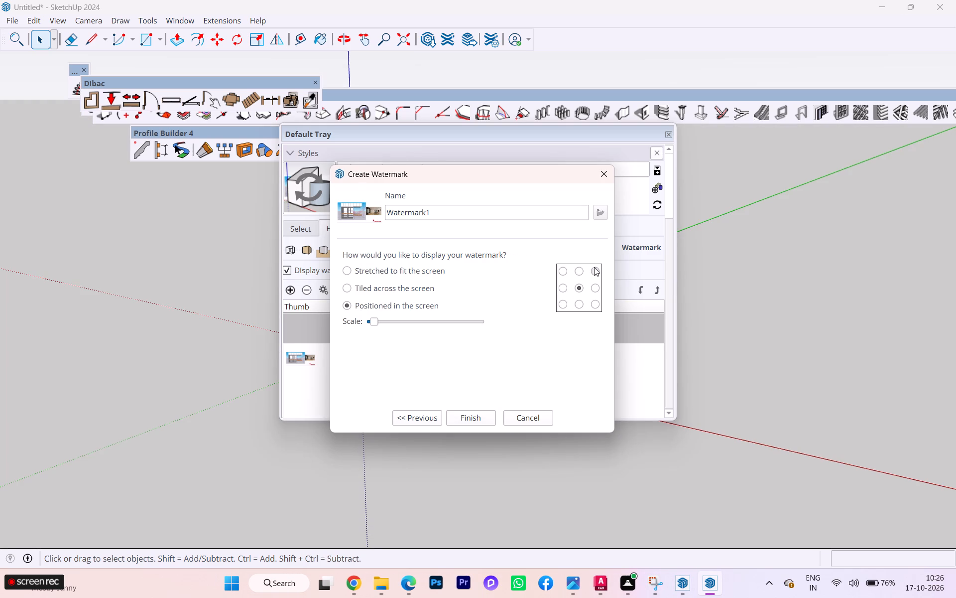
left_click(580, 285)
left_click(427, 318)
left_click(448, 321)
triple_click(448, 320)
left_click(448, 320)
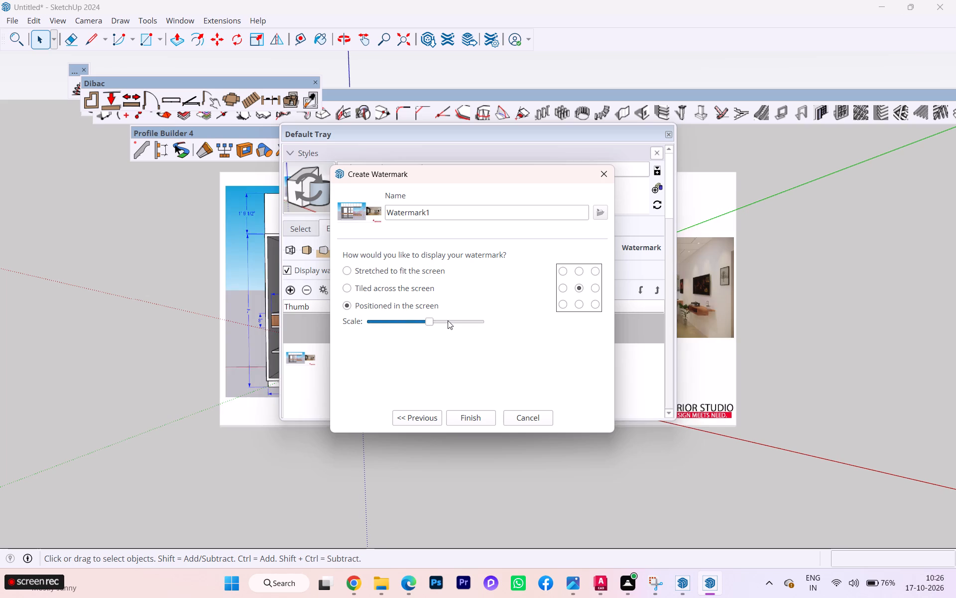
left_click(448, 320)
Compare corner anchor positions for the watermark and anchor it at the middle-right of the drawing area.
left_click(597, 270)
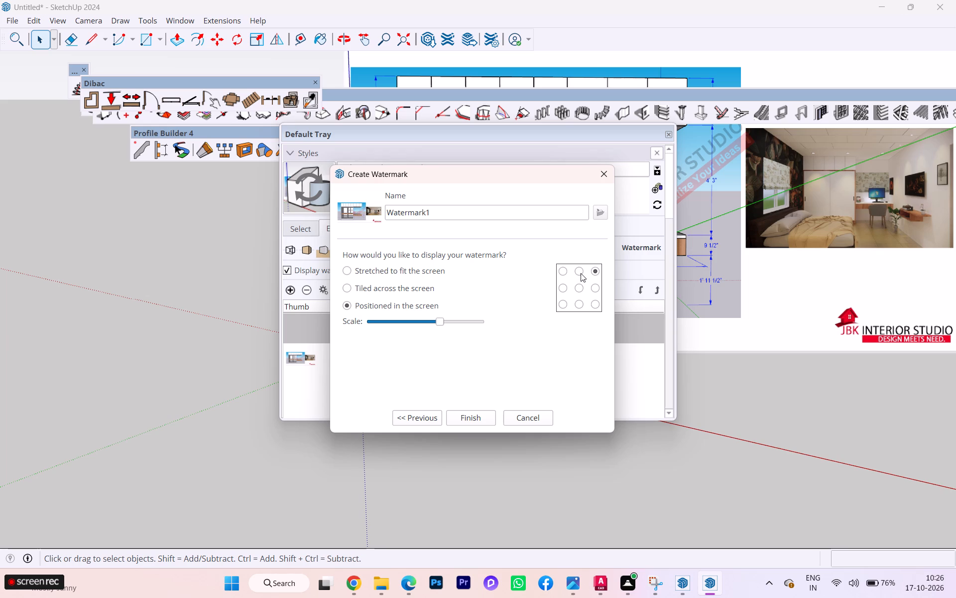
left_click(593, 288)
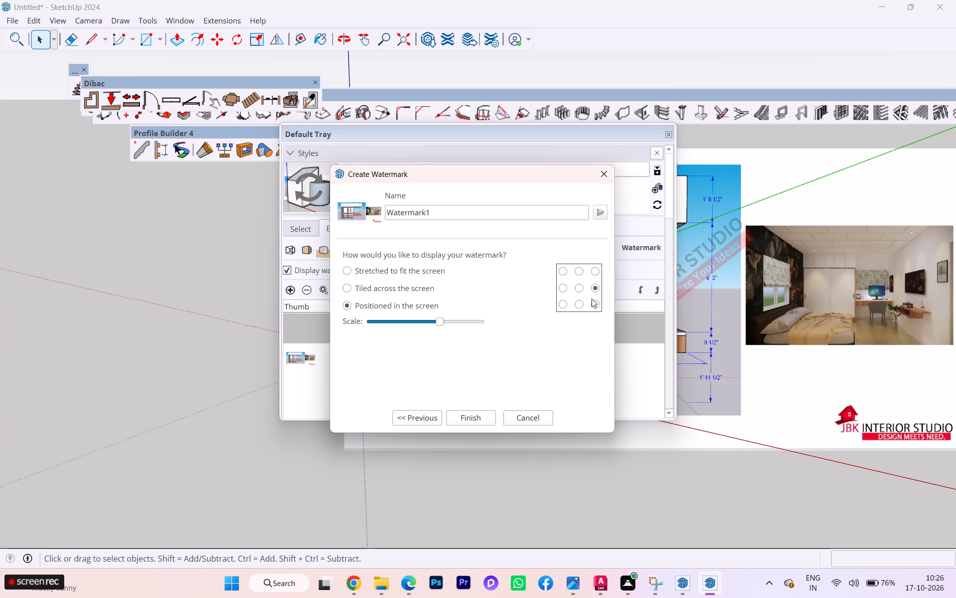
left_click(592, 304)
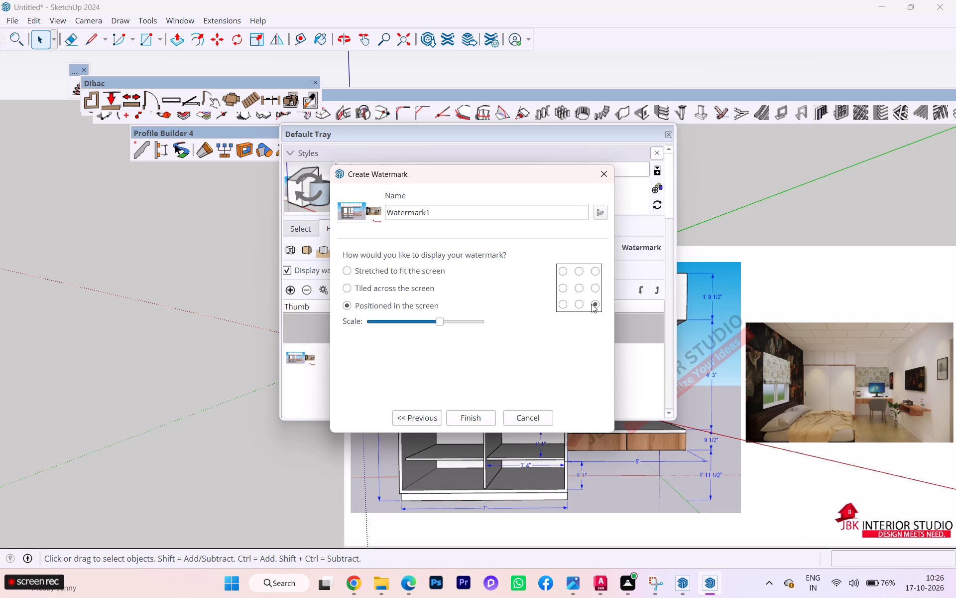
left_click(597, 285)
left_click(562, 271)
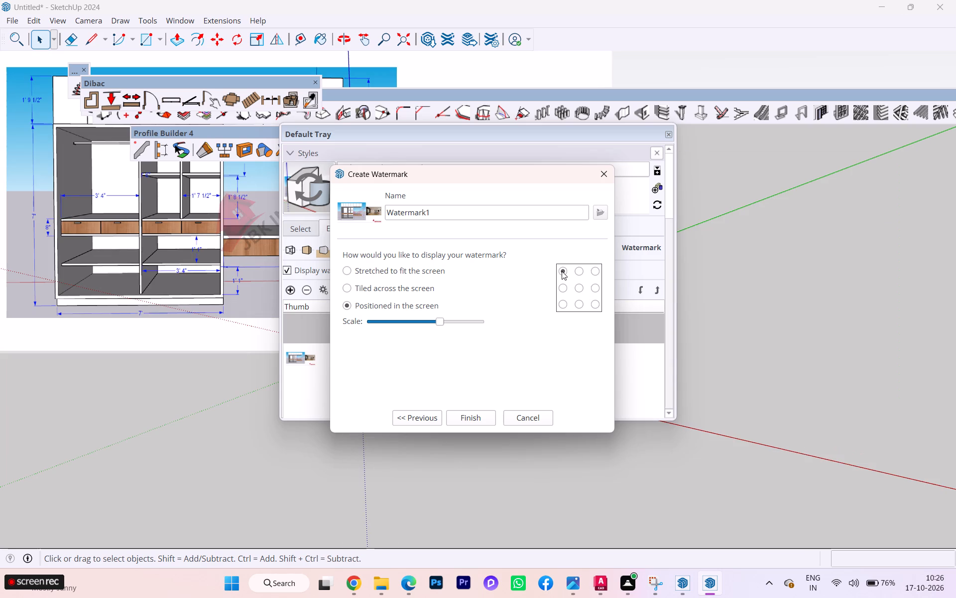
left_click(597, 288)
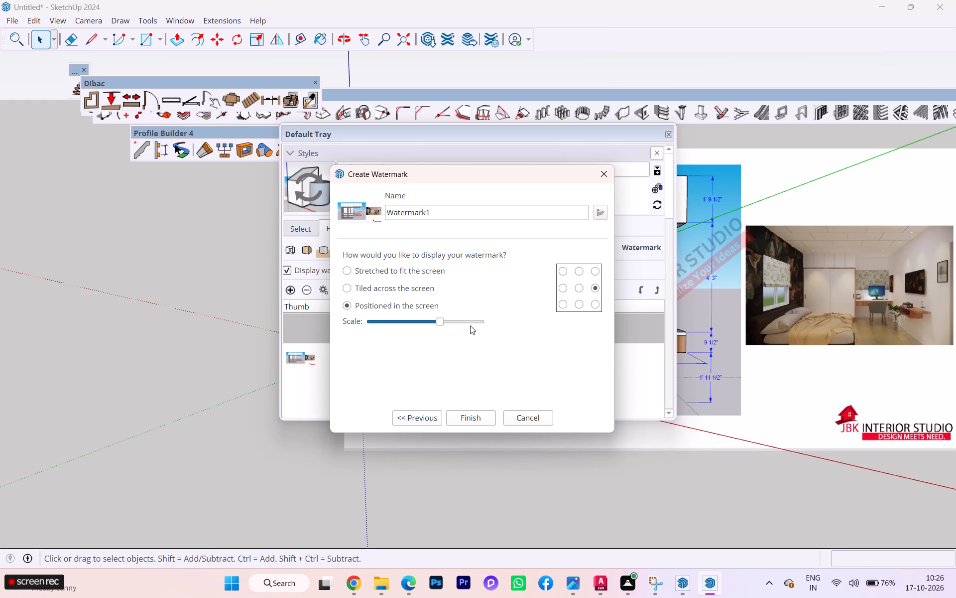
Reduce the watermark's scale slightly to about halfway and finish creating it.
left_click(436, 322)
left_click(426, 322)
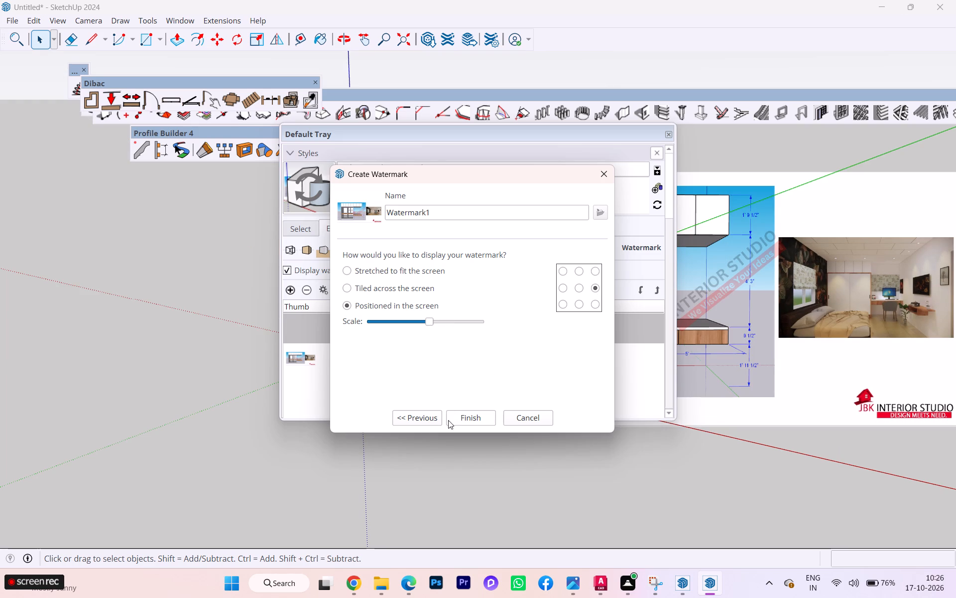
left_click(463, 416)
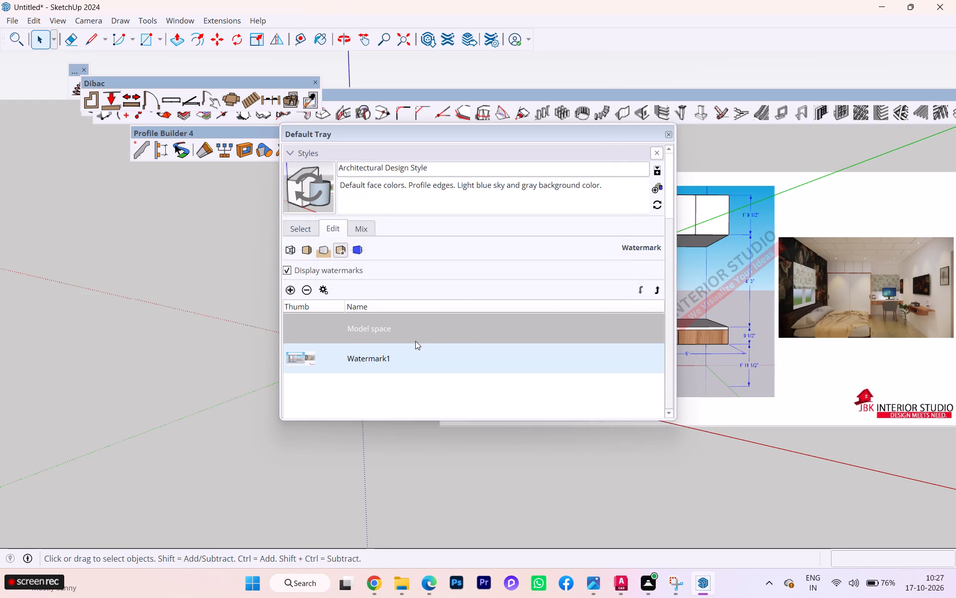
Close the Default Tray.
left_click(671, 136)
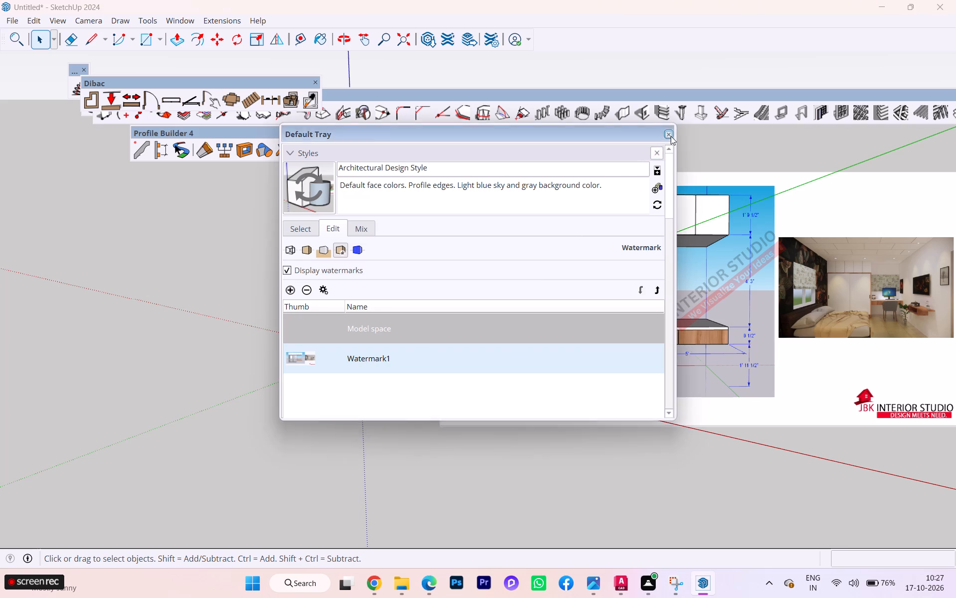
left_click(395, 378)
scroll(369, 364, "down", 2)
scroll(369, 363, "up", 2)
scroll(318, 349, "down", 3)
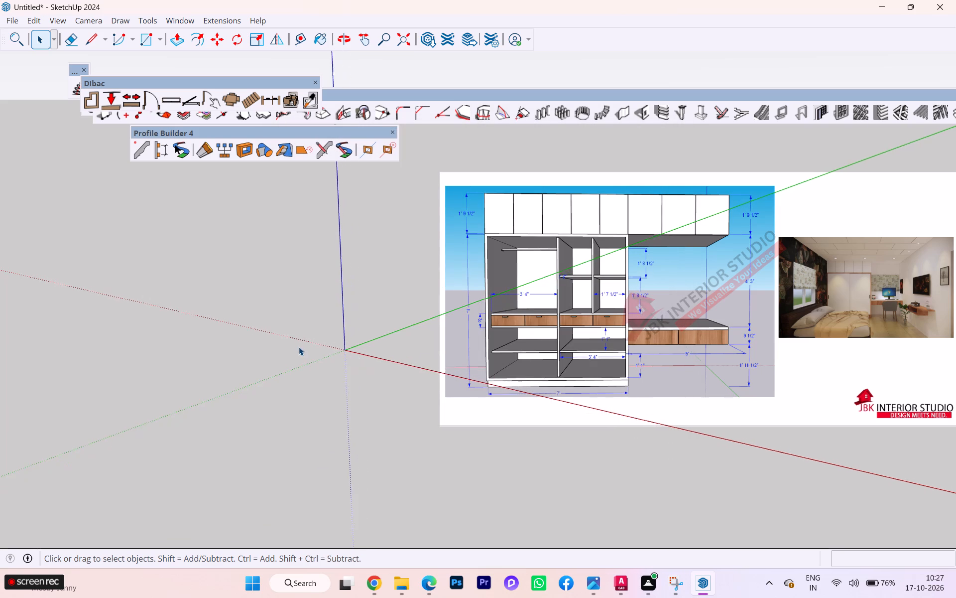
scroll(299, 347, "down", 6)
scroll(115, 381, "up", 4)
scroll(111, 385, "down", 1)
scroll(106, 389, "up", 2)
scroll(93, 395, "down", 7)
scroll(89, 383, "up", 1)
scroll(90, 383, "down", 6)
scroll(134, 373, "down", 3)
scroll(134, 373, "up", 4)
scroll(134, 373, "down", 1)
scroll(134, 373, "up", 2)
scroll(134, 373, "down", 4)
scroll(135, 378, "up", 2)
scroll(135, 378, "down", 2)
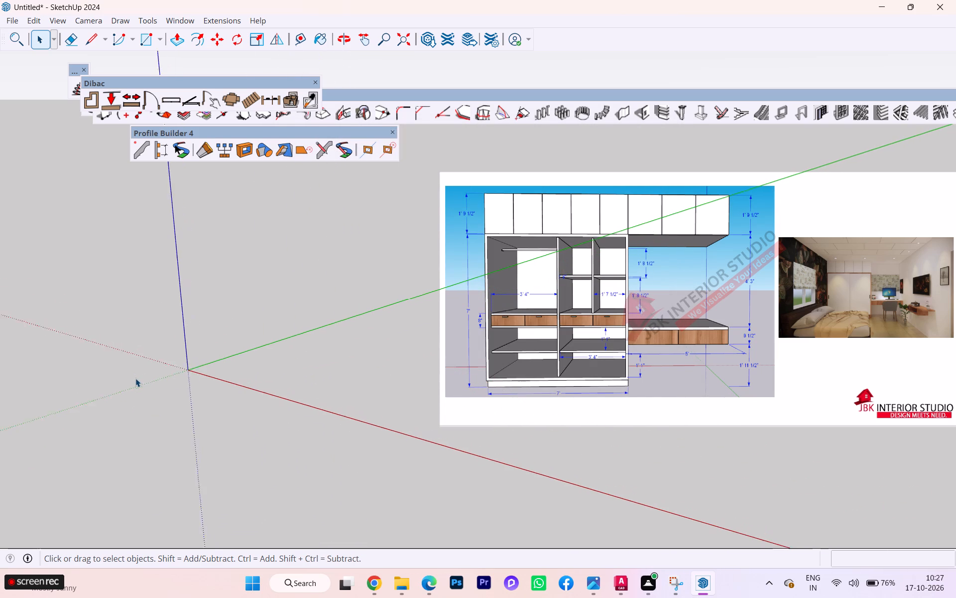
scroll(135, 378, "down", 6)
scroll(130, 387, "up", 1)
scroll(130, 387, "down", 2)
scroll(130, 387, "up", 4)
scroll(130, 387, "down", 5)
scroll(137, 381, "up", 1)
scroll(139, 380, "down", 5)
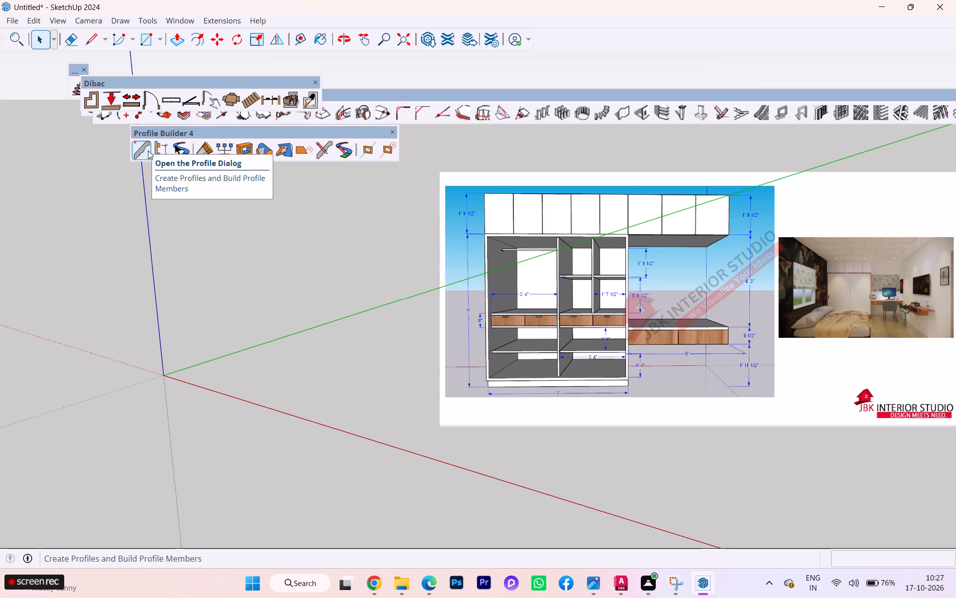
Close the floating Profile Builder 4 toolbar.
left_click(393, 132)
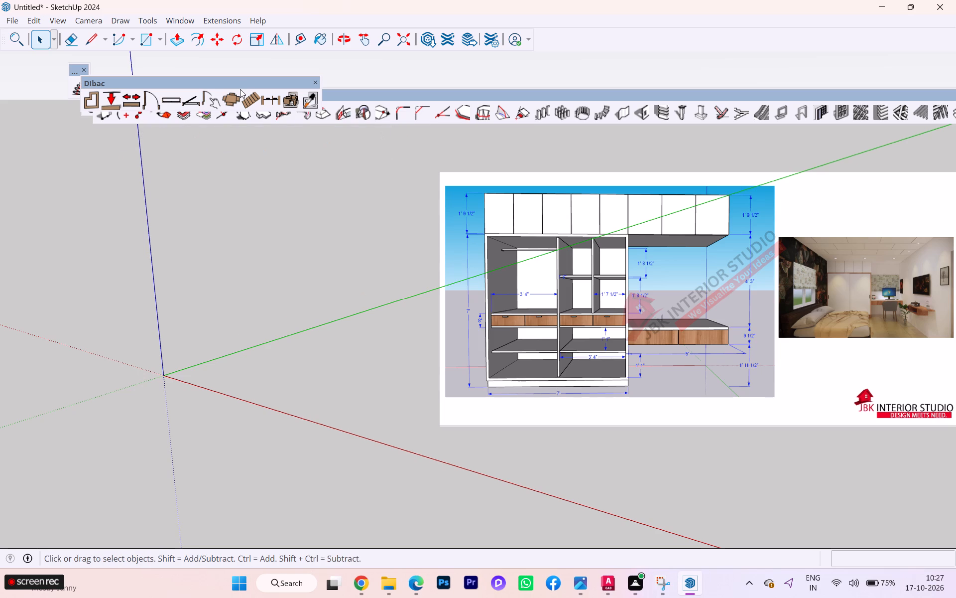
Move the floating Dibac toolbar up so it sits above the 1001bit pro toolbar.
left_click_drag(236, 82, 247, 51)
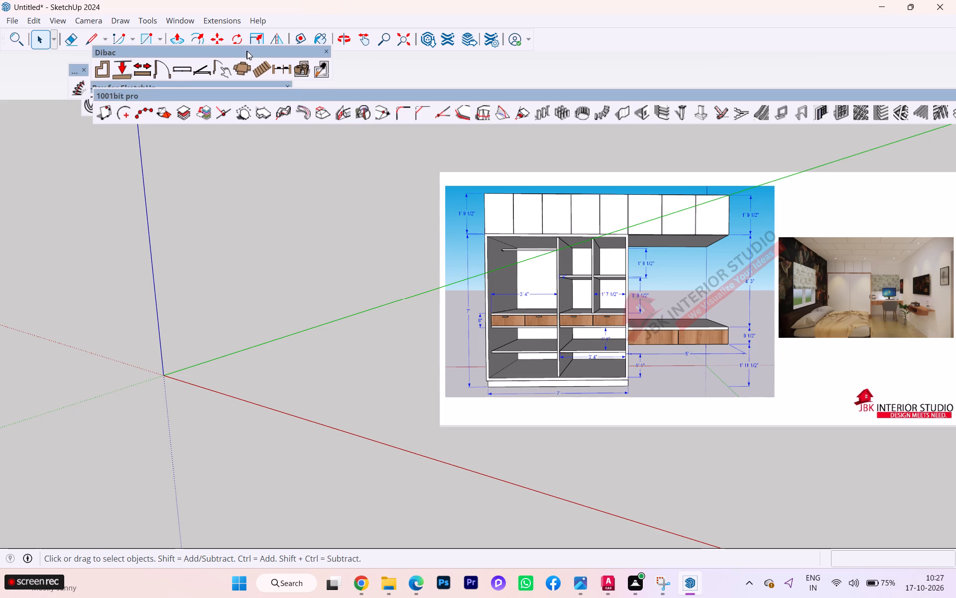
left_click_drag(247, 51, 247, 50)
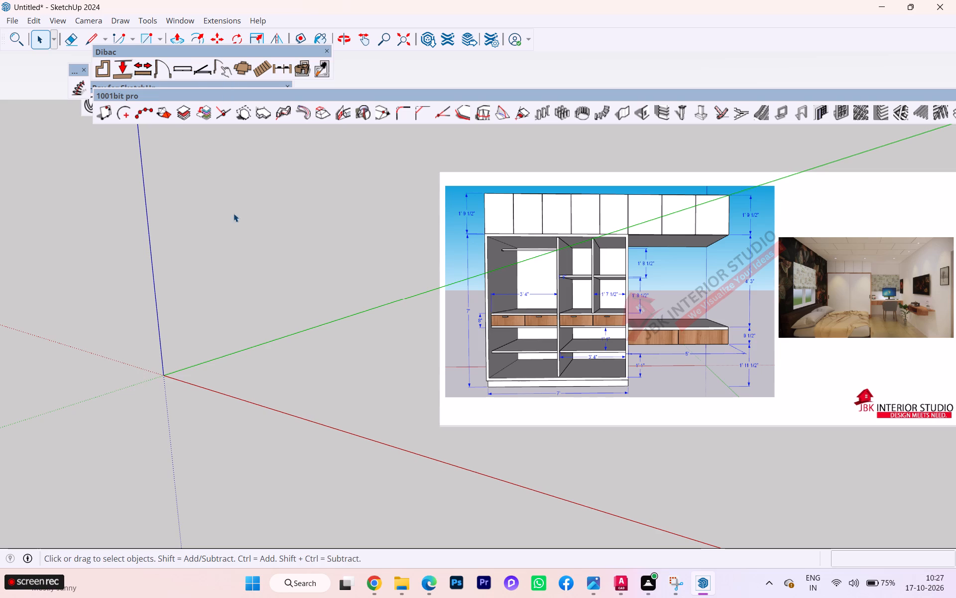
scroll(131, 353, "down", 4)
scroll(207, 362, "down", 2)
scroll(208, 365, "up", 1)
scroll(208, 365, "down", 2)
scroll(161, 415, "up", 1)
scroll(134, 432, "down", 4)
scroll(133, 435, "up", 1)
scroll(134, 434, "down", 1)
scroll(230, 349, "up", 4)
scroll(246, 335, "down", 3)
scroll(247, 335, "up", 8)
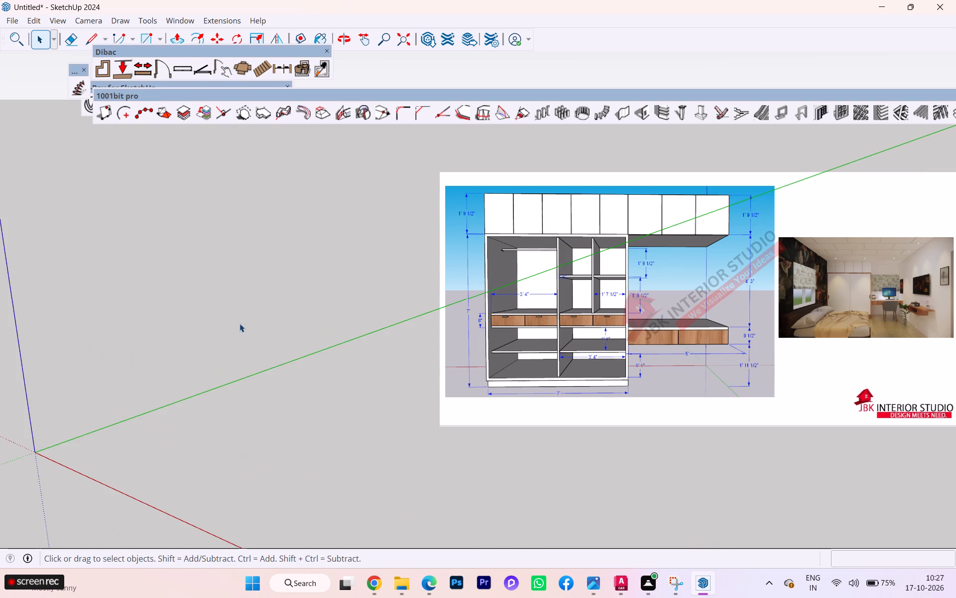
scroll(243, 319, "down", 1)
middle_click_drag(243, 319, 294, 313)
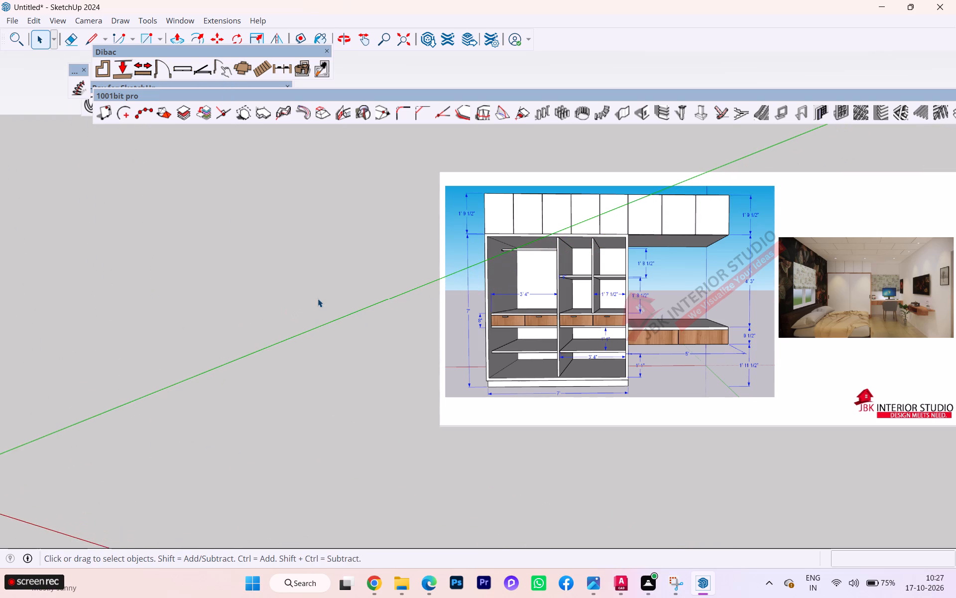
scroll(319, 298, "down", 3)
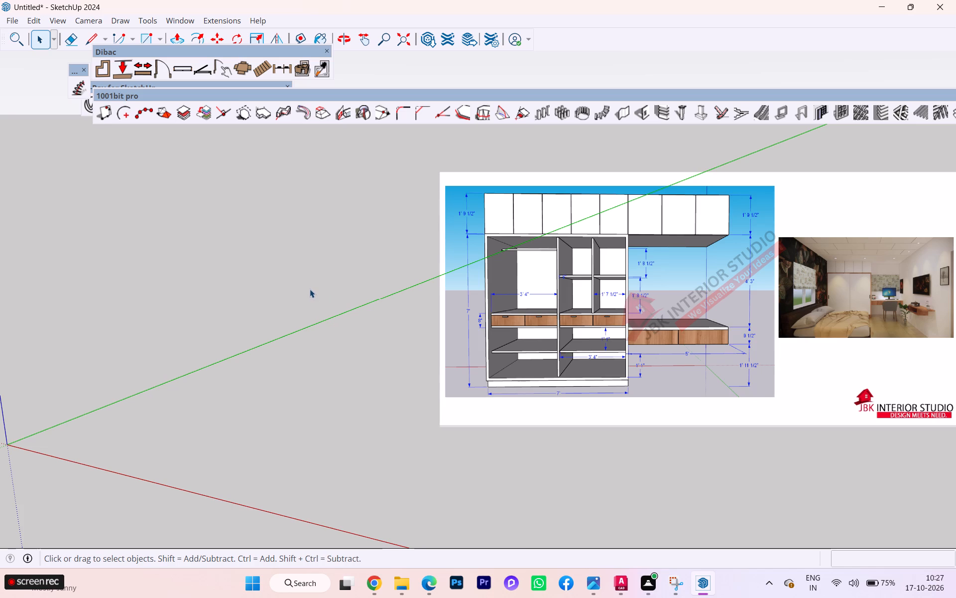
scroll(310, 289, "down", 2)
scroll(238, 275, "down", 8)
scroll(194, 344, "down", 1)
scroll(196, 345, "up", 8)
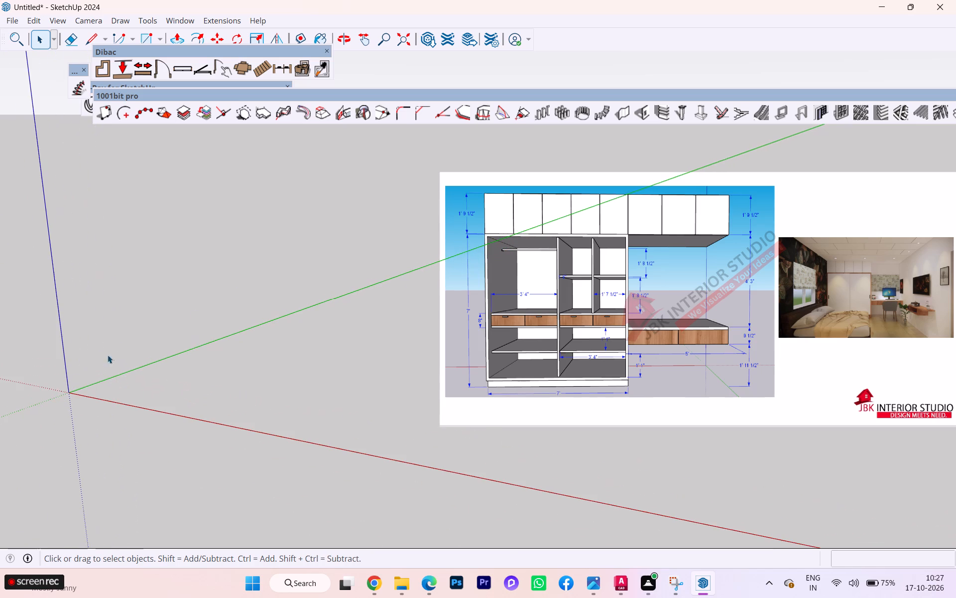
Show the Large Tool Set toolbar.
right_click(635, 43)
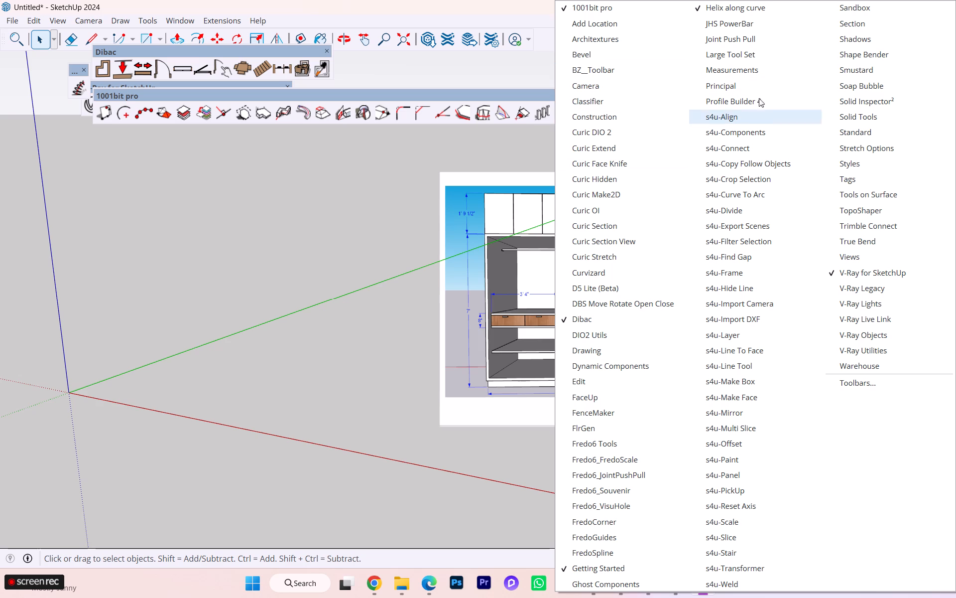
left_click(703, 49)
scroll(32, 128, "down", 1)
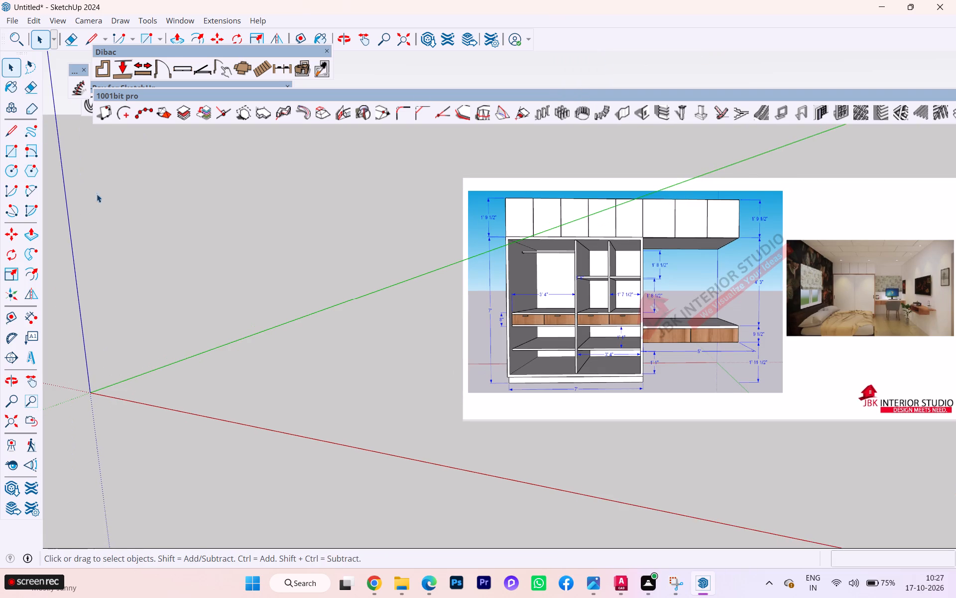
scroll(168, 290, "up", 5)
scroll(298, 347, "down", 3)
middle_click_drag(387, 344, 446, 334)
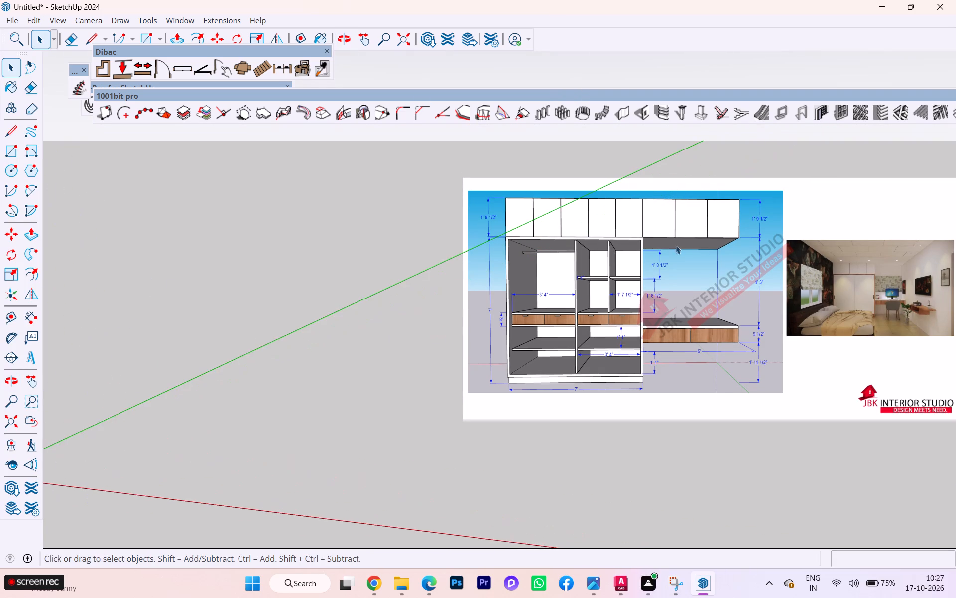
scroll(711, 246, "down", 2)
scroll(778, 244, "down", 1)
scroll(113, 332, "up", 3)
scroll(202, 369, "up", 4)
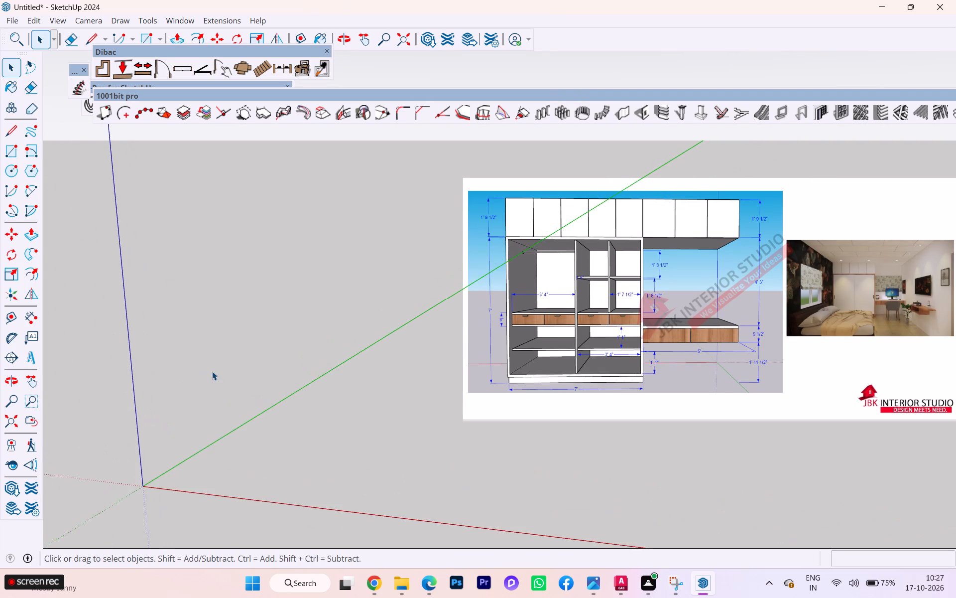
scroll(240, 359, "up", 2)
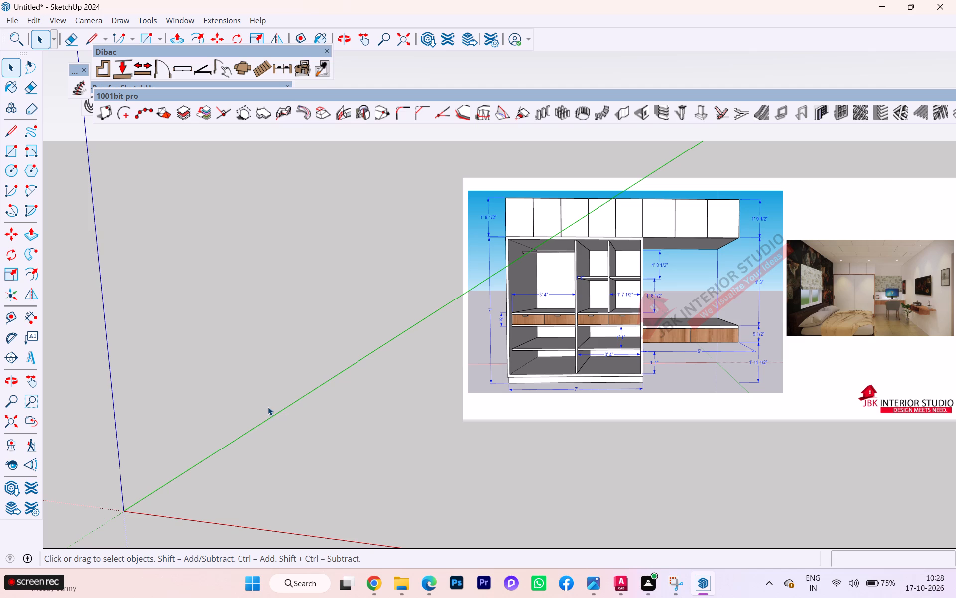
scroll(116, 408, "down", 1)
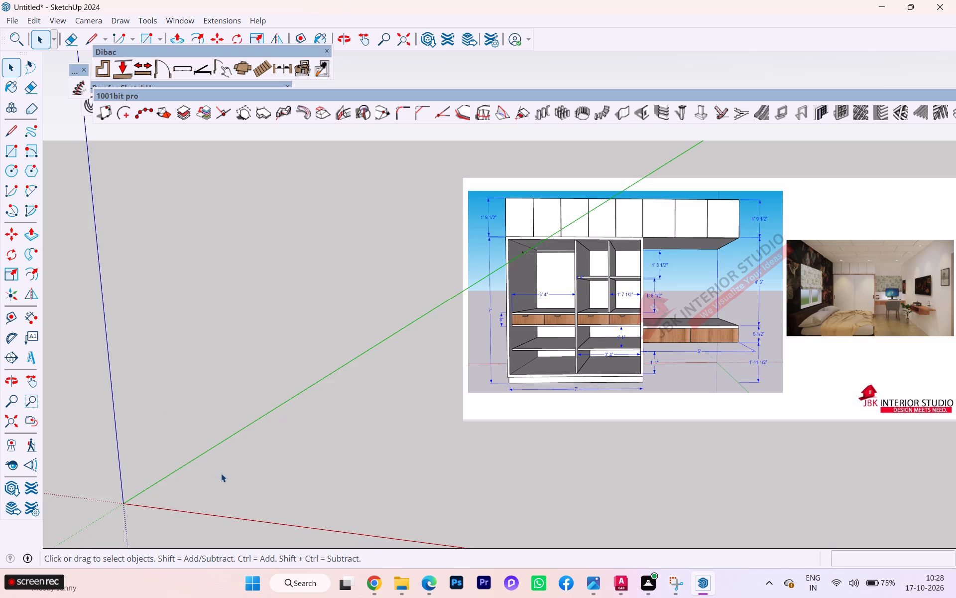
Draw two connected 12' lines on the ground near the origin, the first along the green axis and the second along the red axis.
key("r")
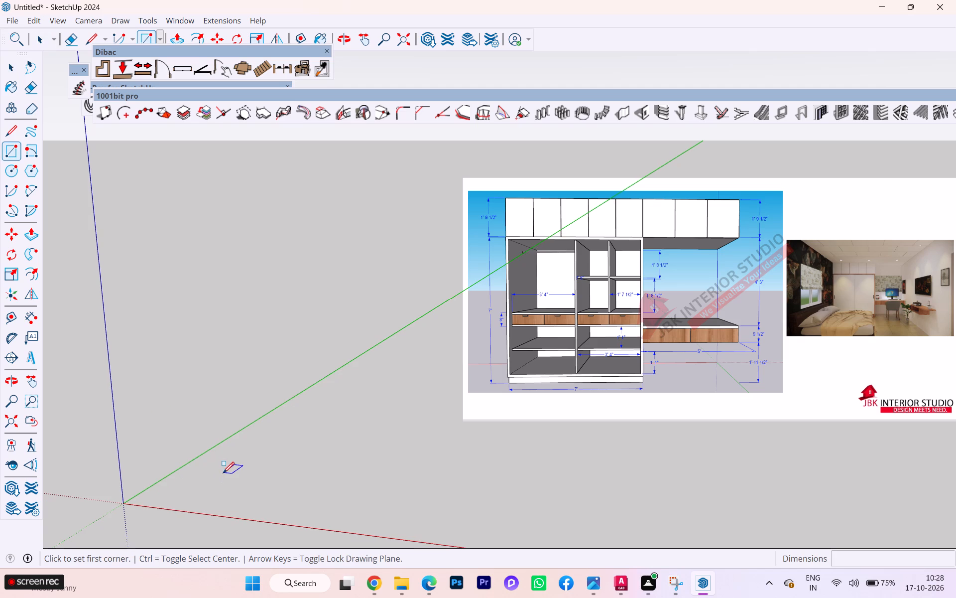
key("Escape")
key("l")
key("Return")
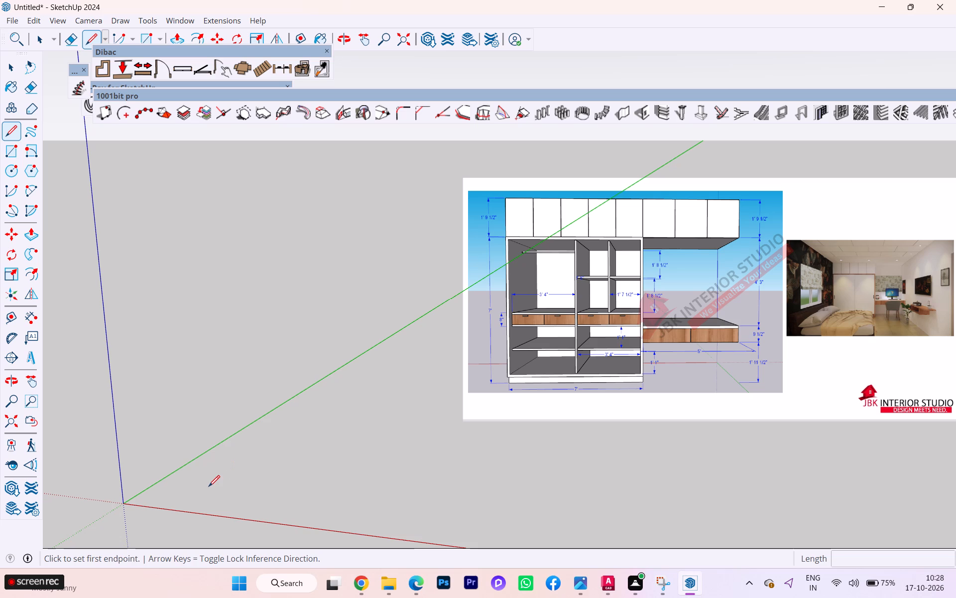
left_click(209, 486)
key("Left")
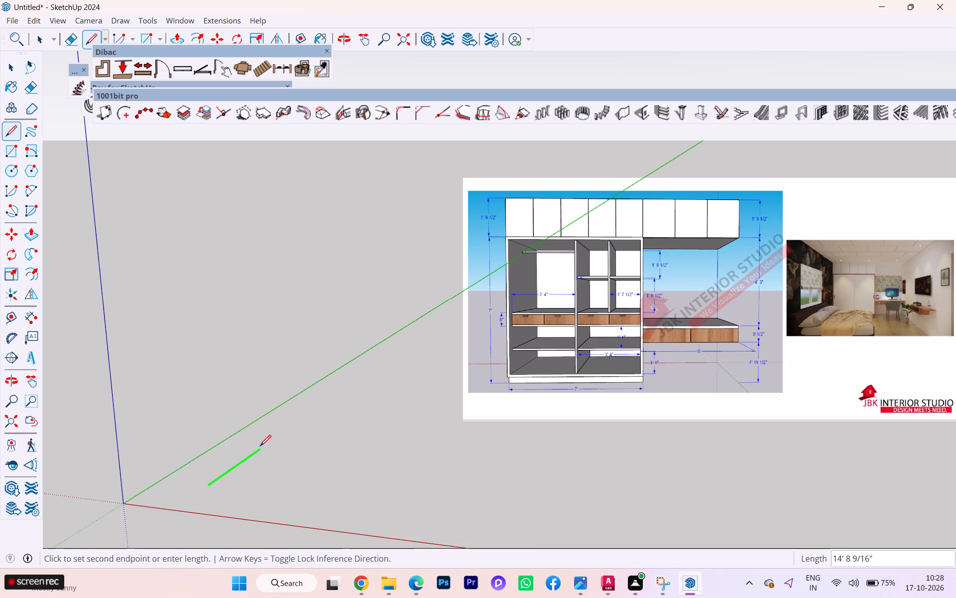
type("10'")
key("BackSpace")
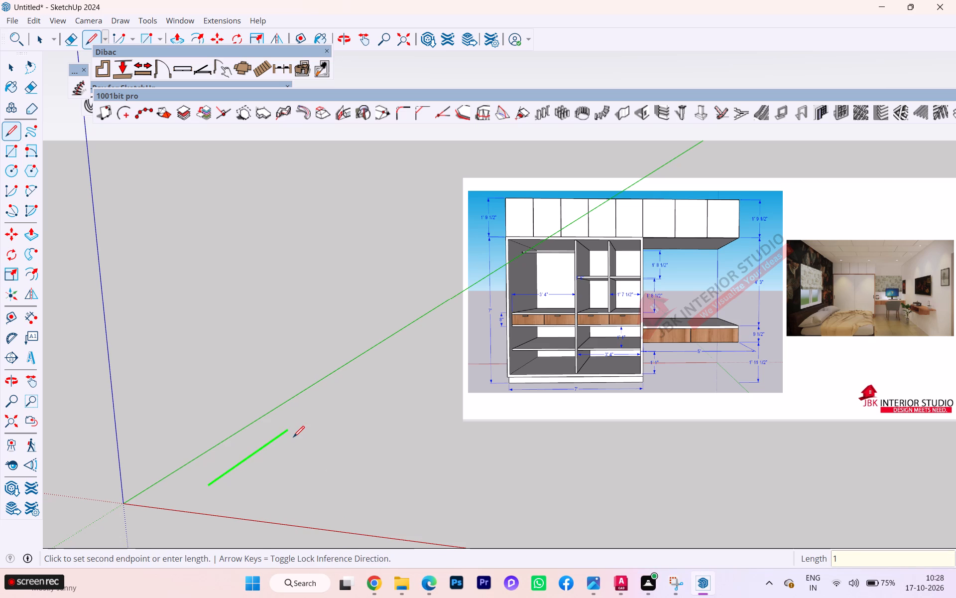
key("BackSpace")
type("2'")
key("Return")
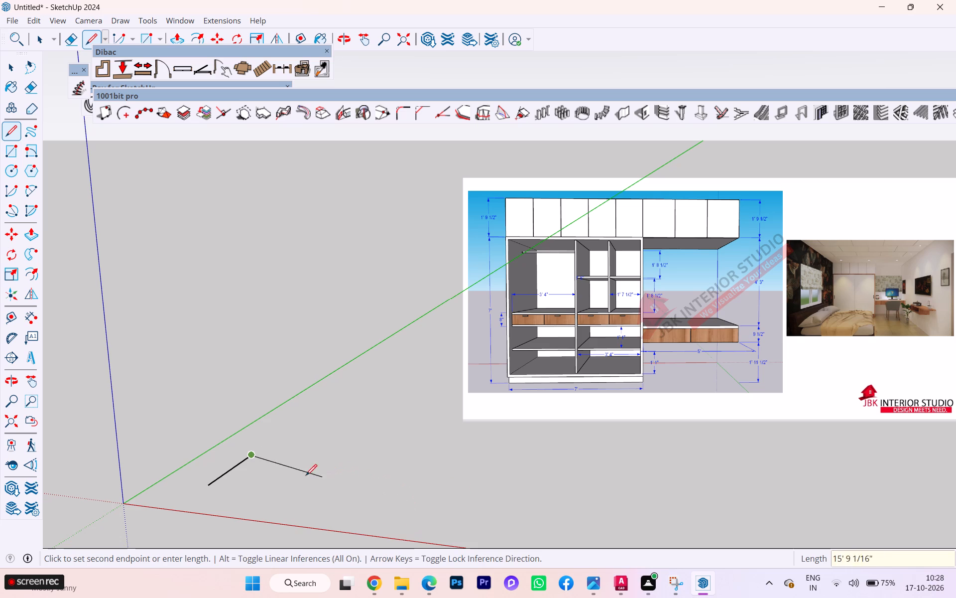
scroll(312, 463, "left", 4)
key("Right")
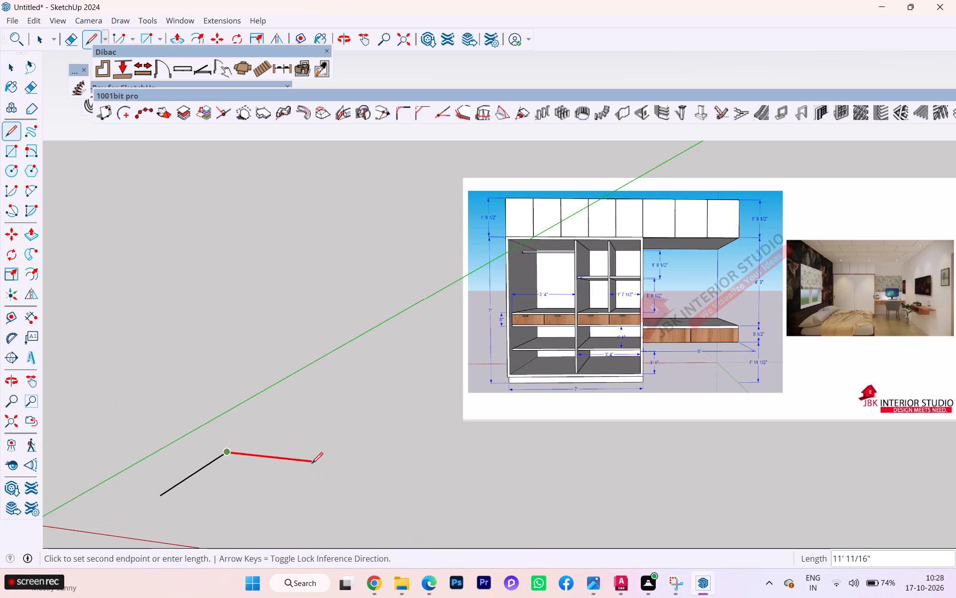
type("12'")
key("Return")
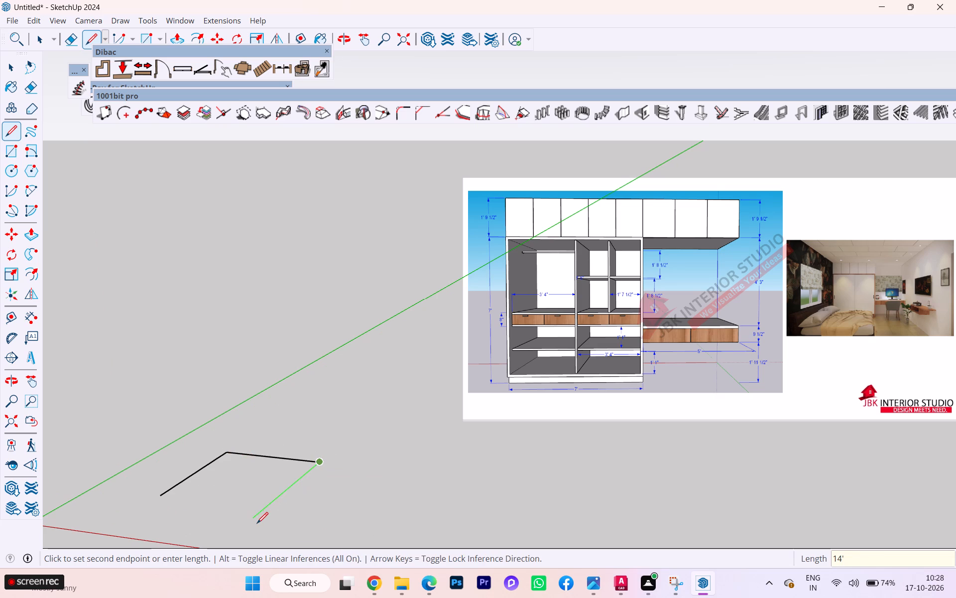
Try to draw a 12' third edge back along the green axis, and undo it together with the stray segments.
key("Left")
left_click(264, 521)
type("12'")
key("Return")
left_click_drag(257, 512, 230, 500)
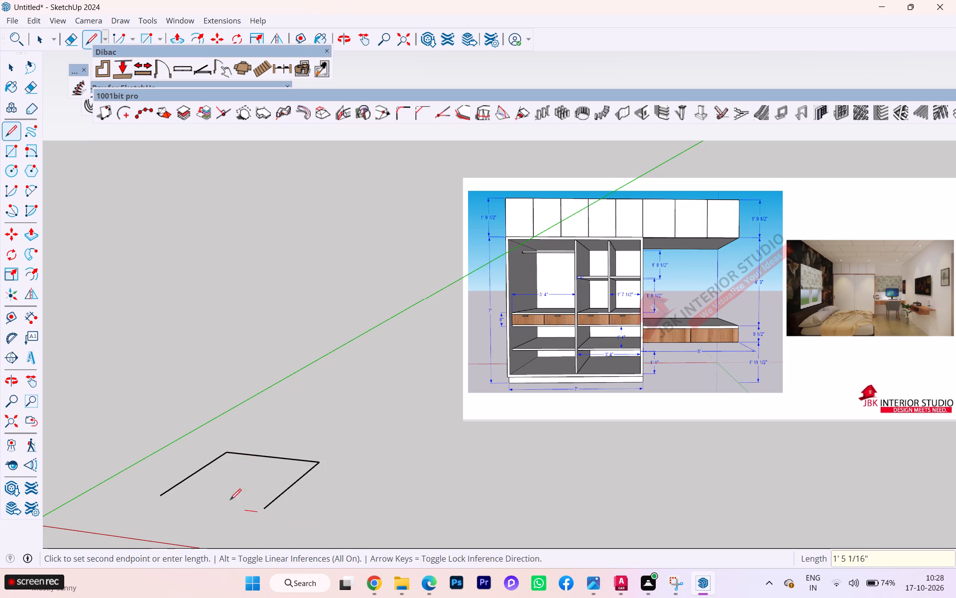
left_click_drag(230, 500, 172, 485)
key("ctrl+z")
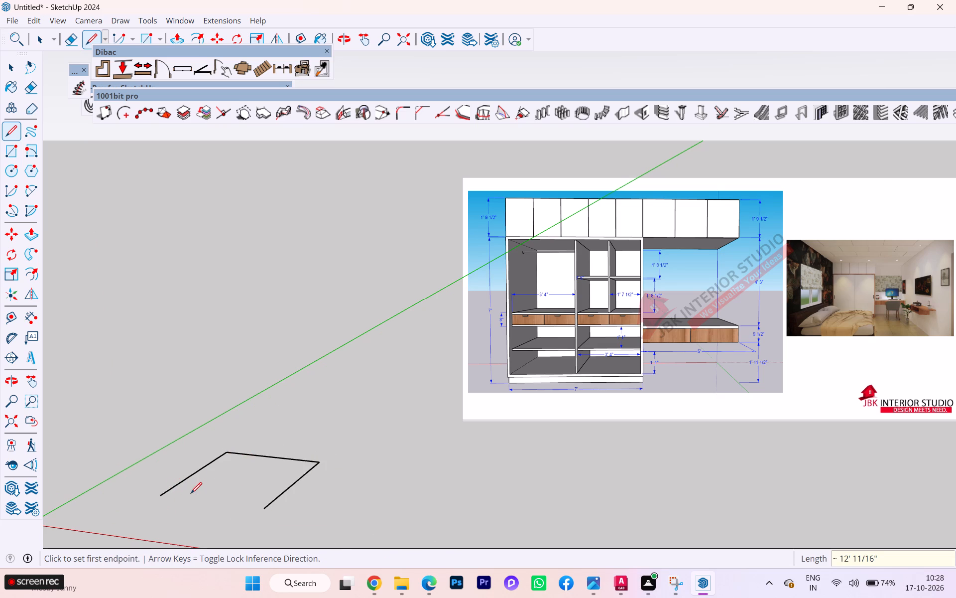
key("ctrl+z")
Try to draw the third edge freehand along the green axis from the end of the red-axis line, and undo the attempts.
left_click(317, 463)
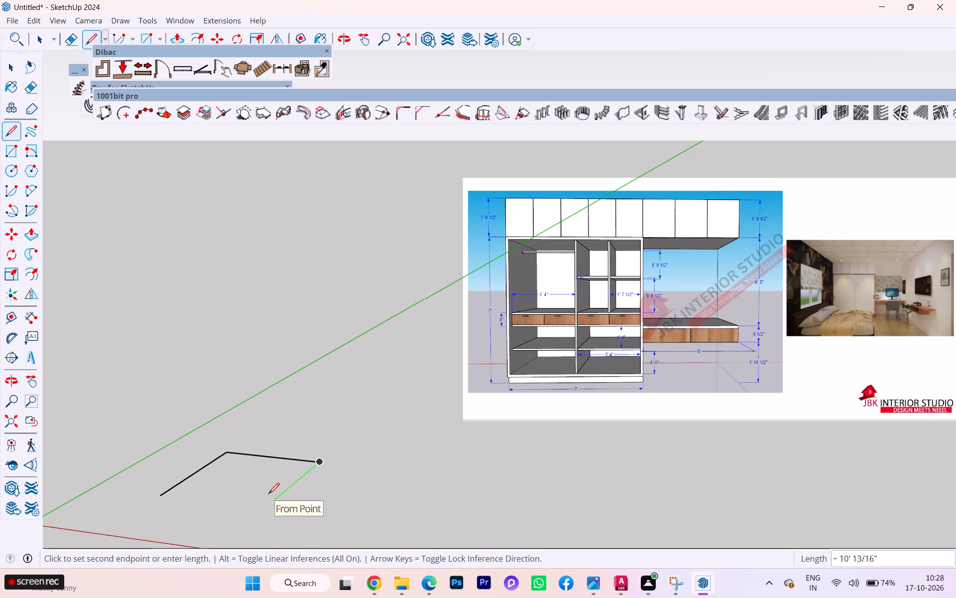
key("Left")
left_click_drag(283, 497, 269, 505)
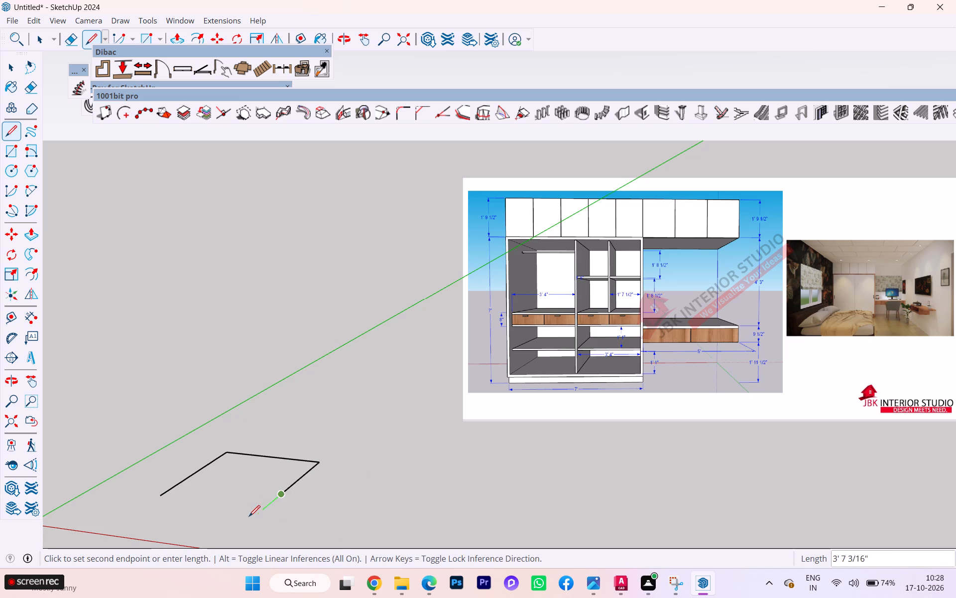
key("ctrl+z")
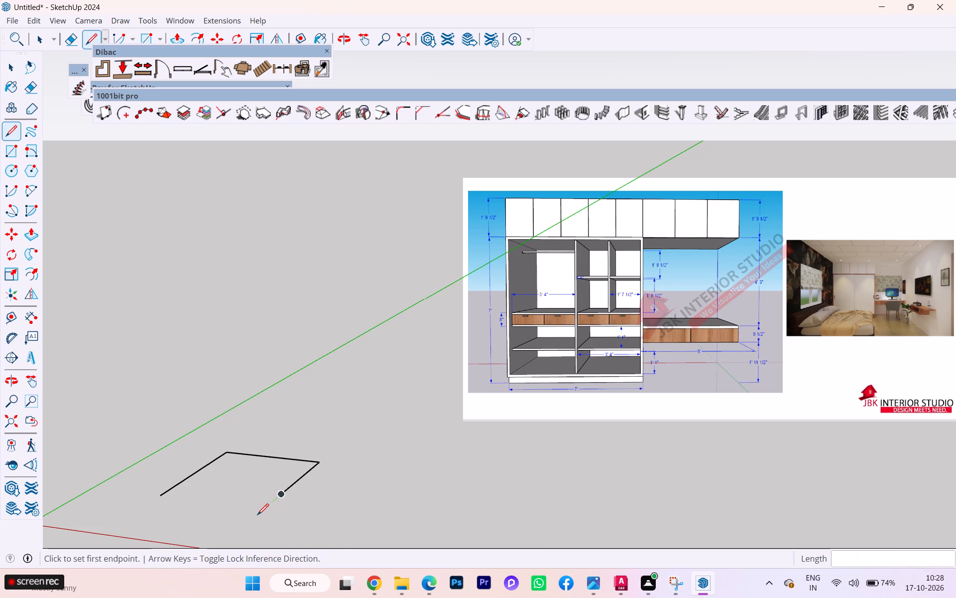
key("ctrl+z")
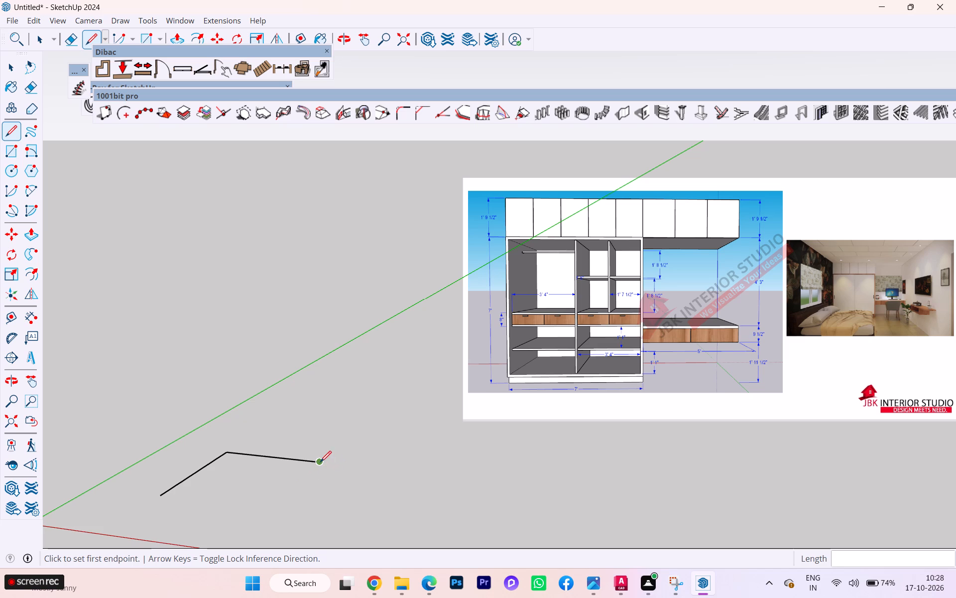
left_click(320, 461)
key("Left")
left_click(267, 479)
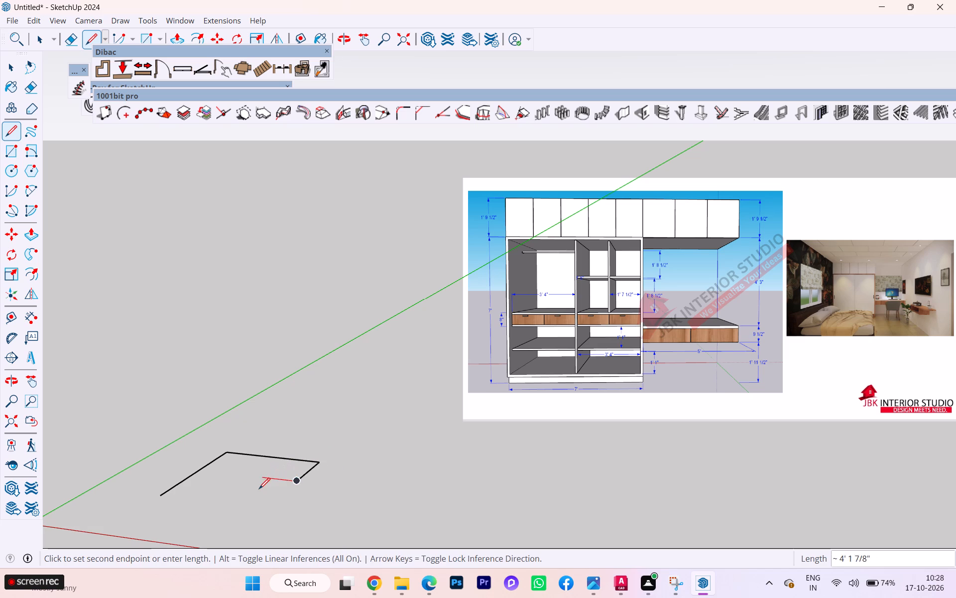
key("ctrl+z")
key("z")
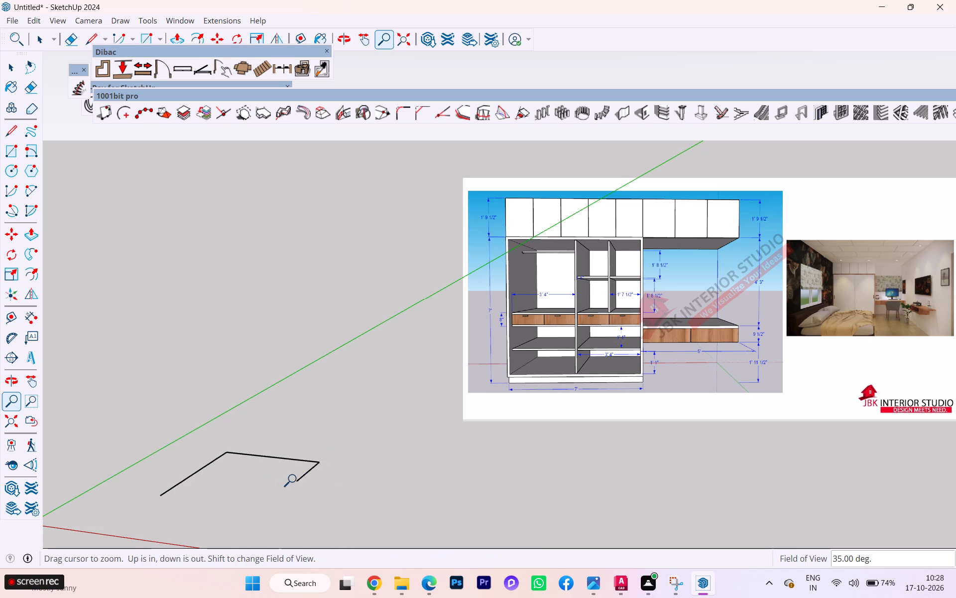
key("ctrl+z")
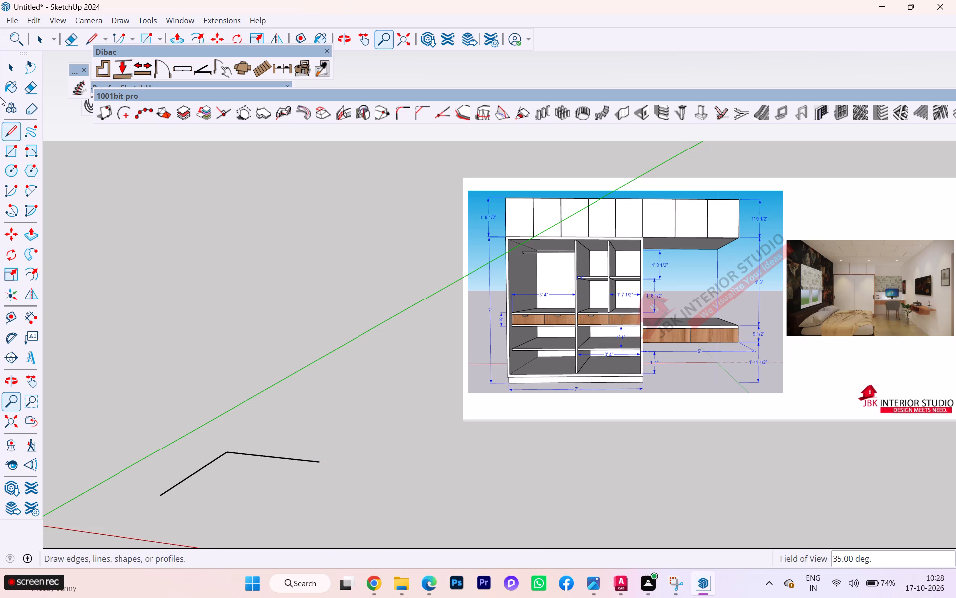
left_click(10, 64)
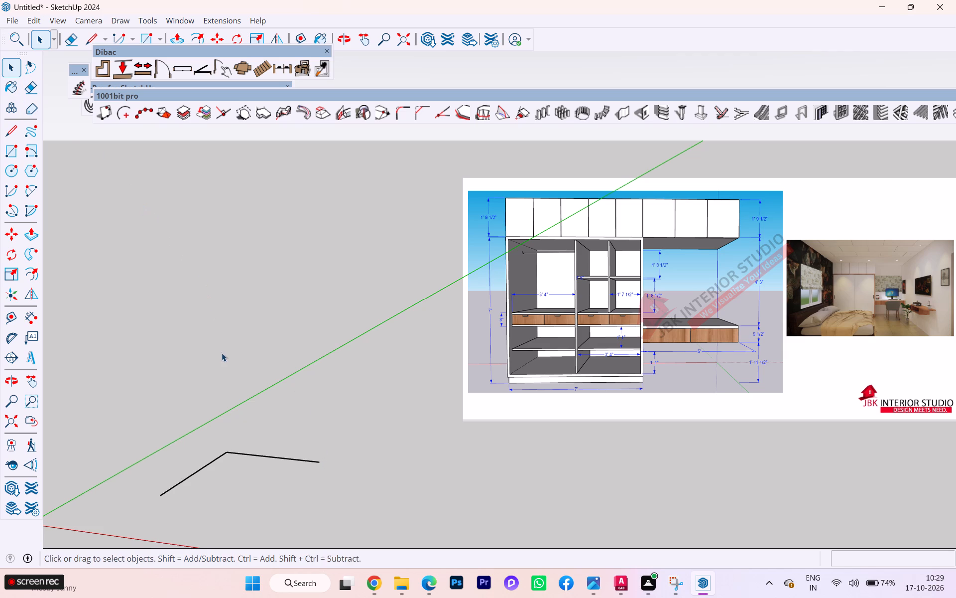
Draw a 12' third edge parallel to the green axis and close the square face with an edge along the red axis.
key("l")
left_click(323, 459)
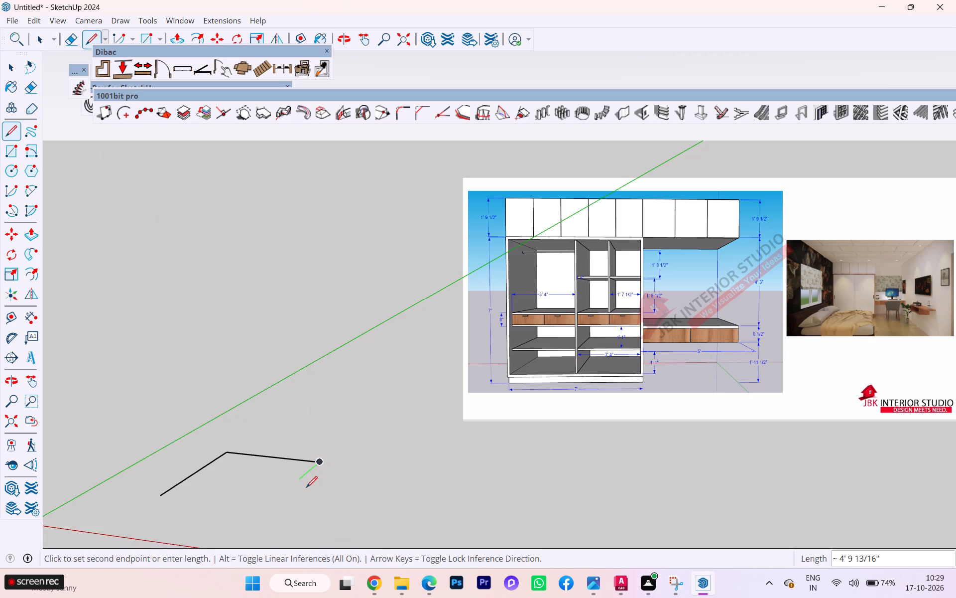
key("Left")
type("12")
key("apostrophe")
key("Return")
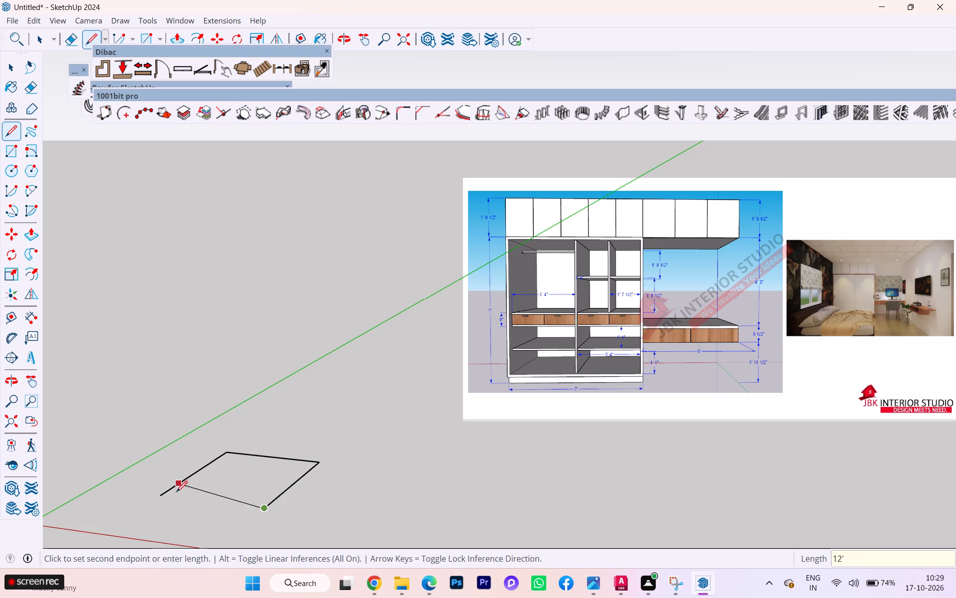
key("Right")
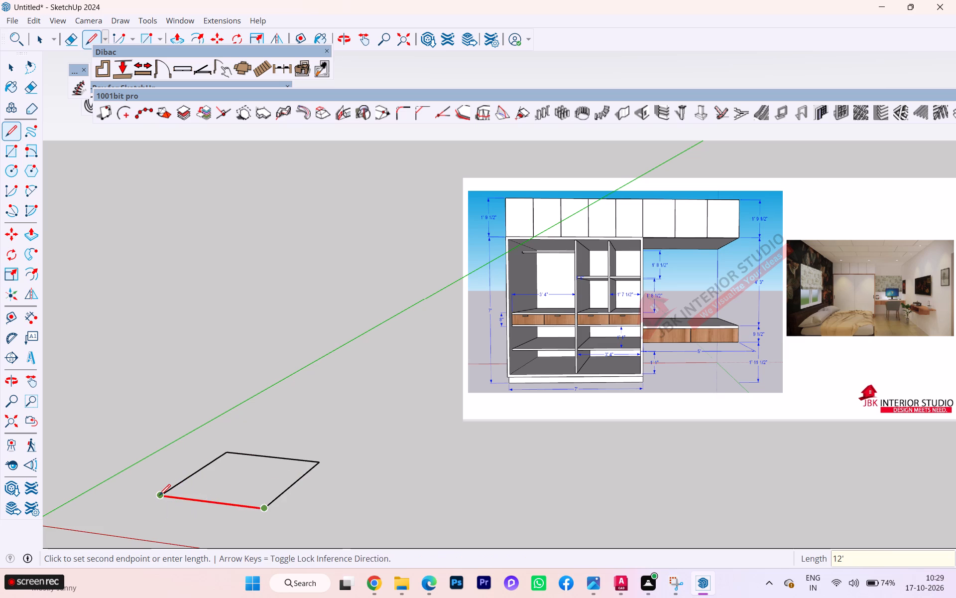
left_click(159, 495)
key("space")
Show the Views toolbar.
scroll(345, 381, "down", 1)
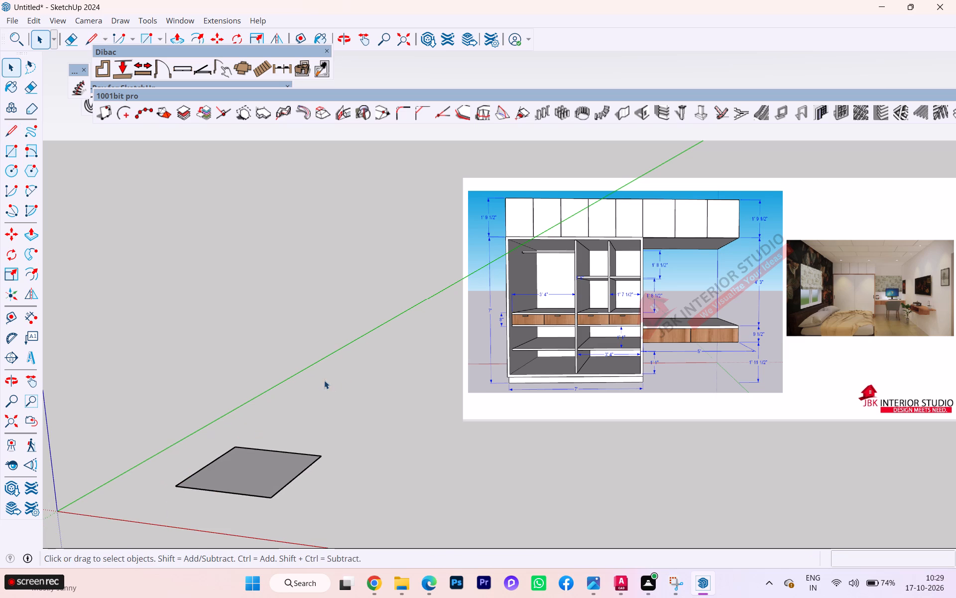
right_click(629, 35)
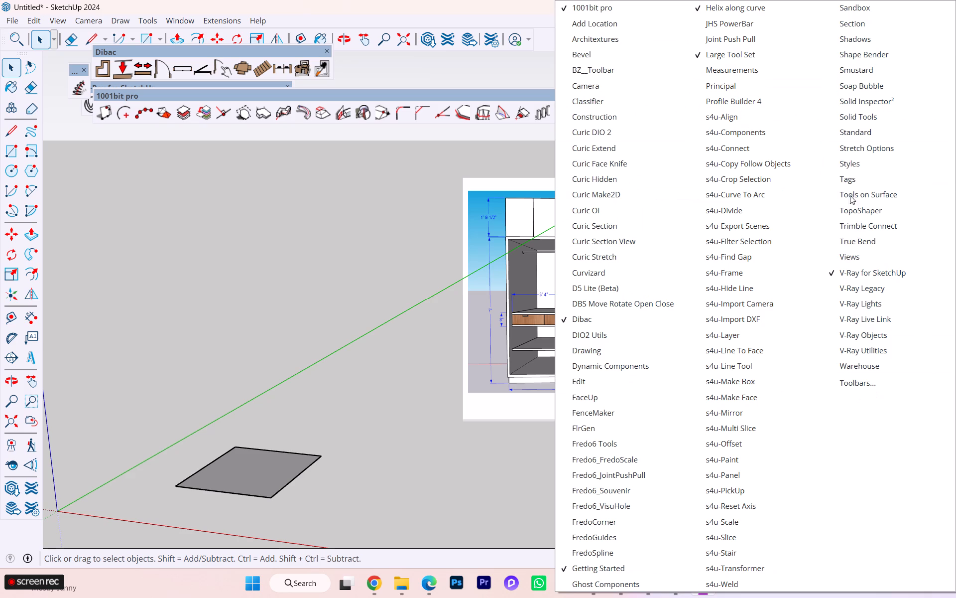
left_click(843, 259)
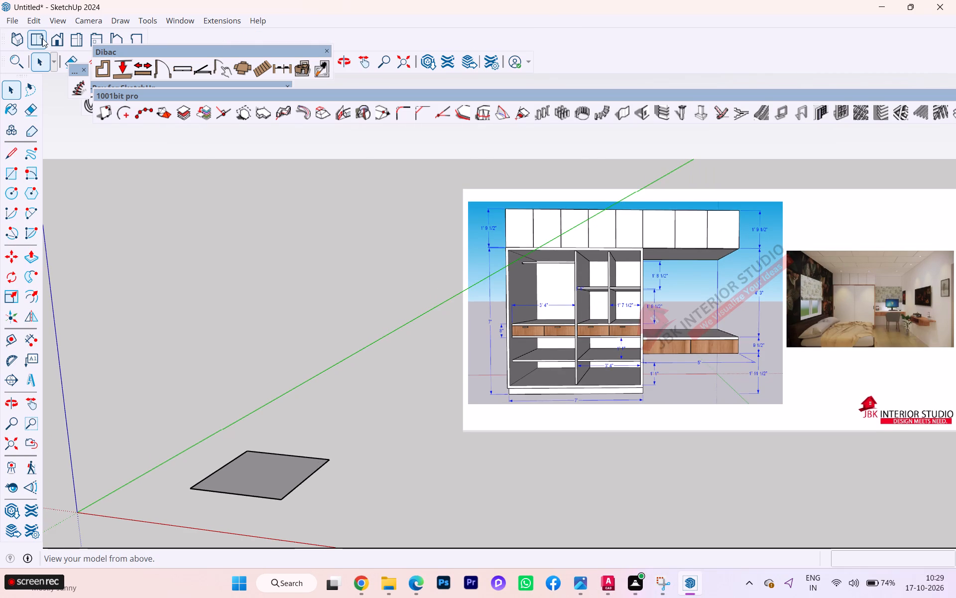
Look at the square face from the Top view.
left_click(42, 38)
scroll(218, 251, "down", 1)
scroll(52, 249, "down", 3)
scroll(51, 249, "up", 2)
scroll(48, 254, "down", 2)
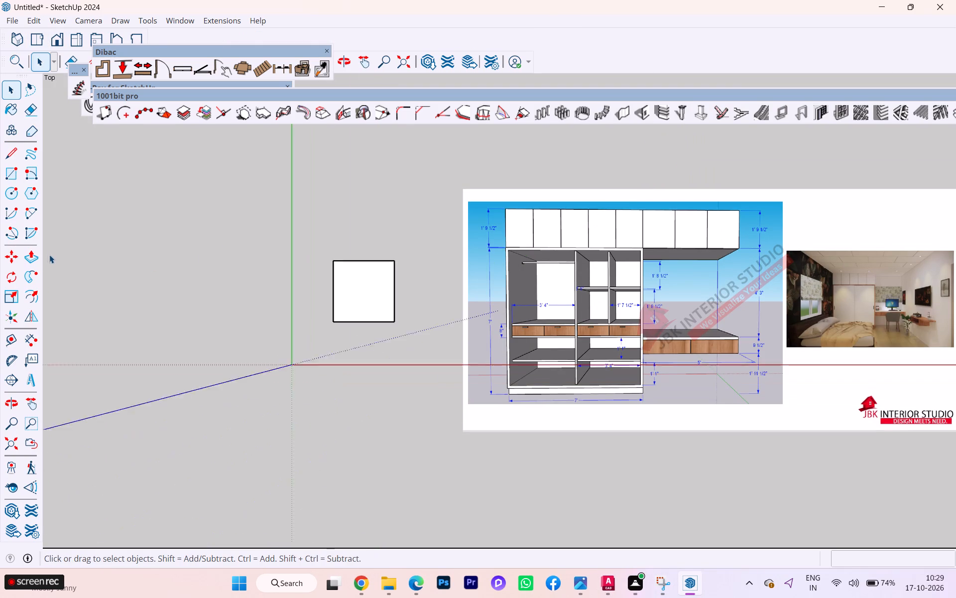
scroll(49, 255, "down", 2)
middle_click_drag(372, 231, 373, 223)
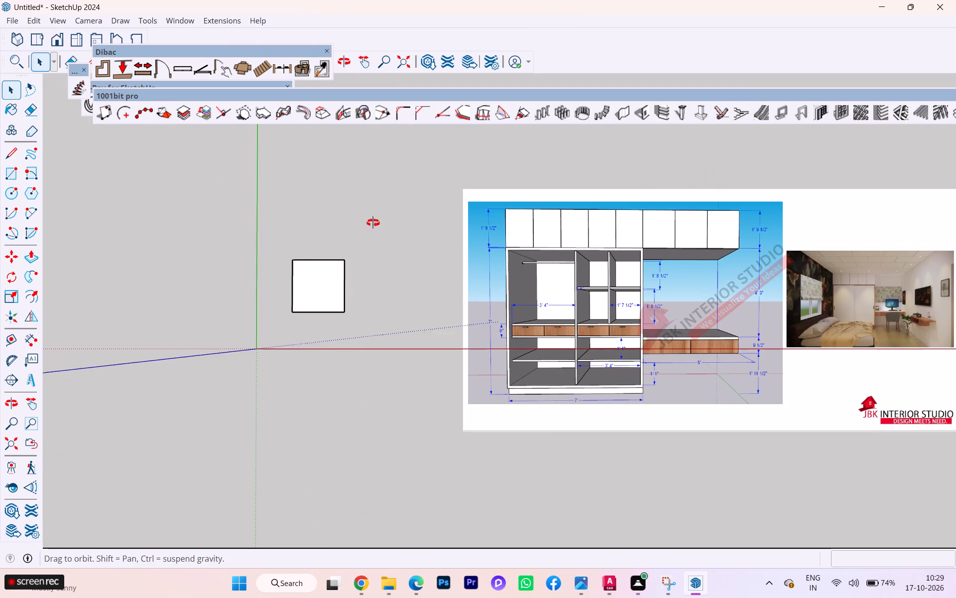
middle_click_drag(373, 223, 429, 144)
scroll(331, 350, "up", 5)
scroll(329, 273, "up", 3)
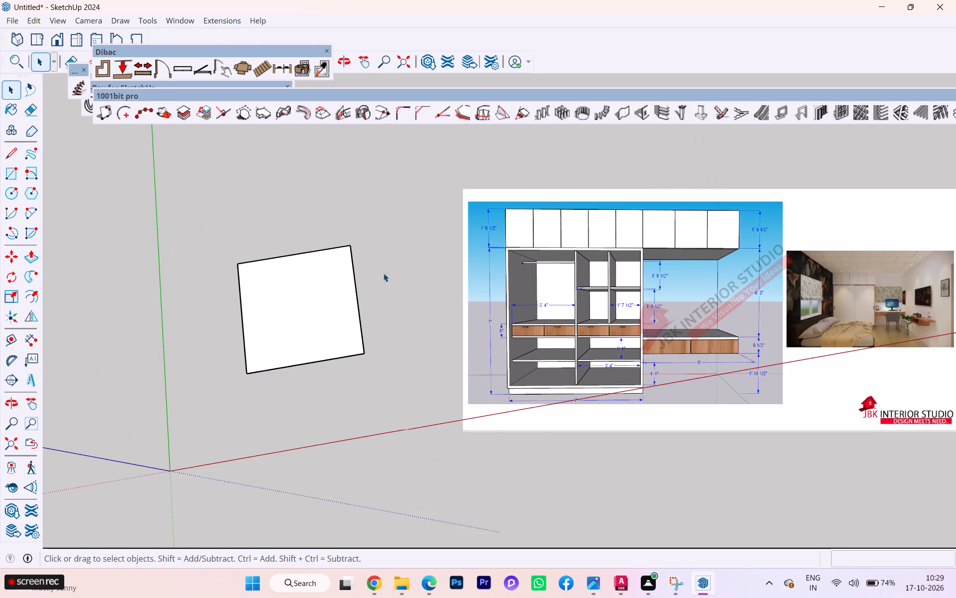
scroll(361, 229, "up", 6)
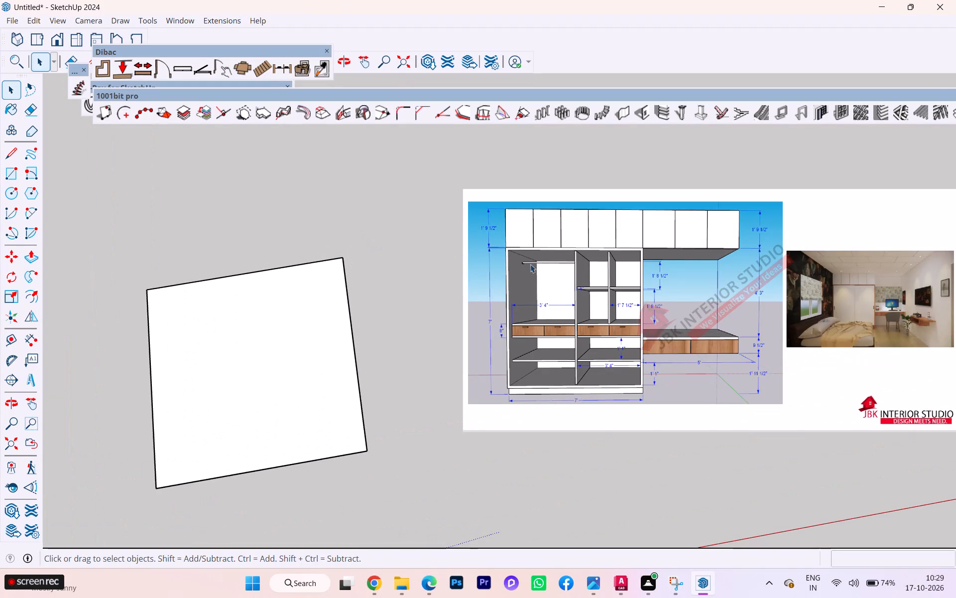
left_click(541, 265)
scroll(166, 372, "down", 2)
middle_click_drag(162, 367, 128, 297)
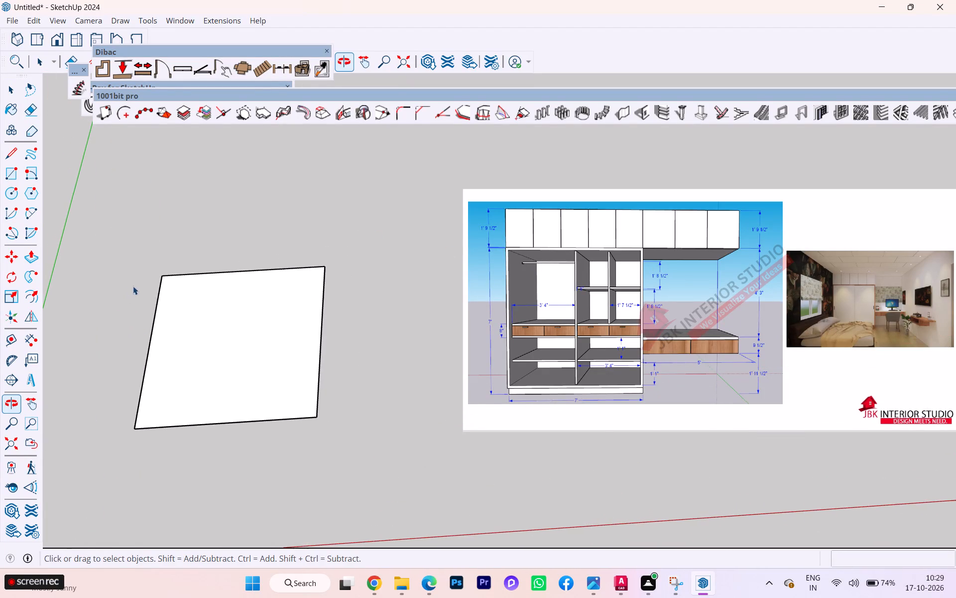
Offset the square face's edges outward by 6" to form a wall-thickness border around it.
scroll(178, 335, "up", 2)
left_click(207, 355)
double_click(207, 355)
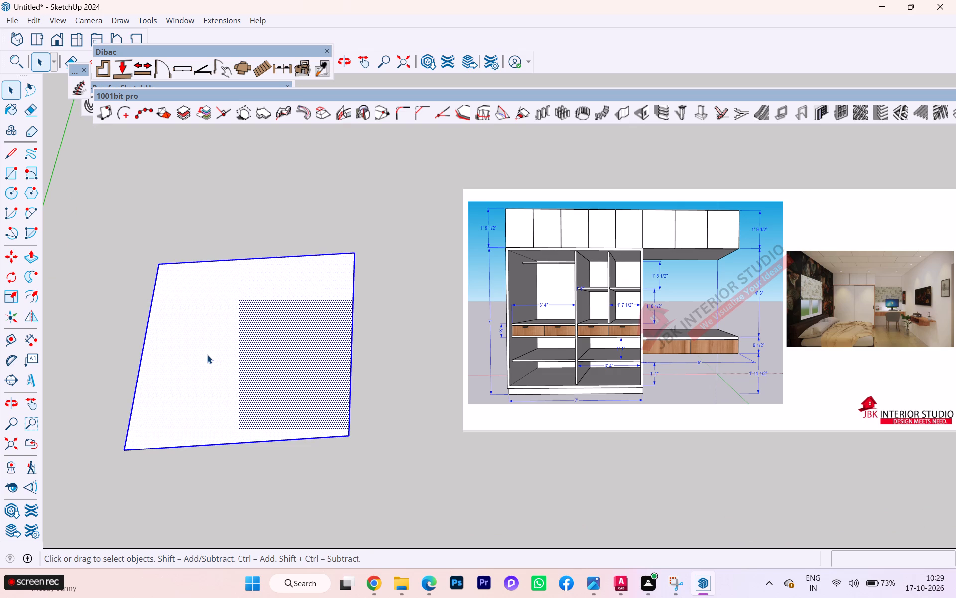
key("f")
key("Return")
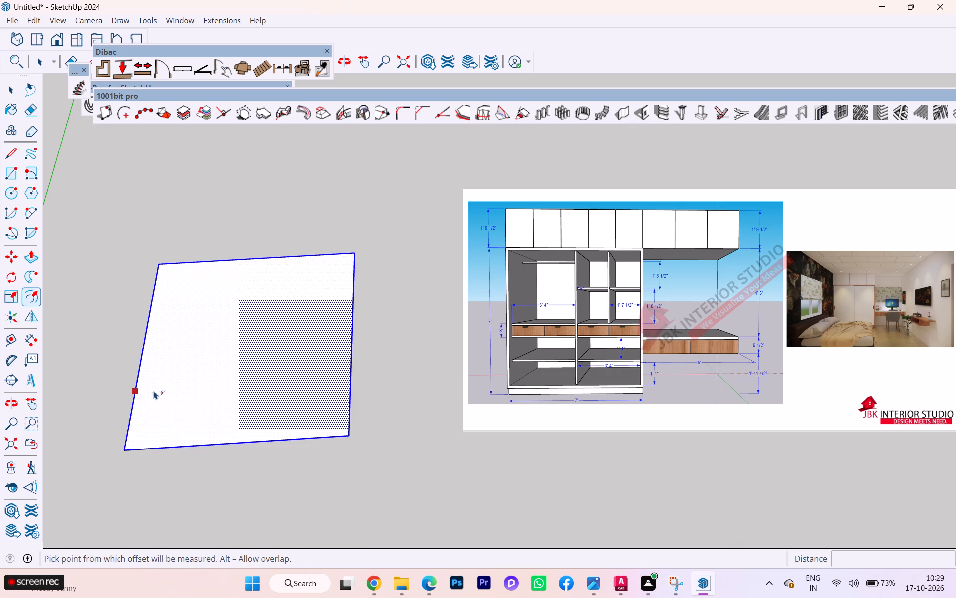
left_click(153, 391)
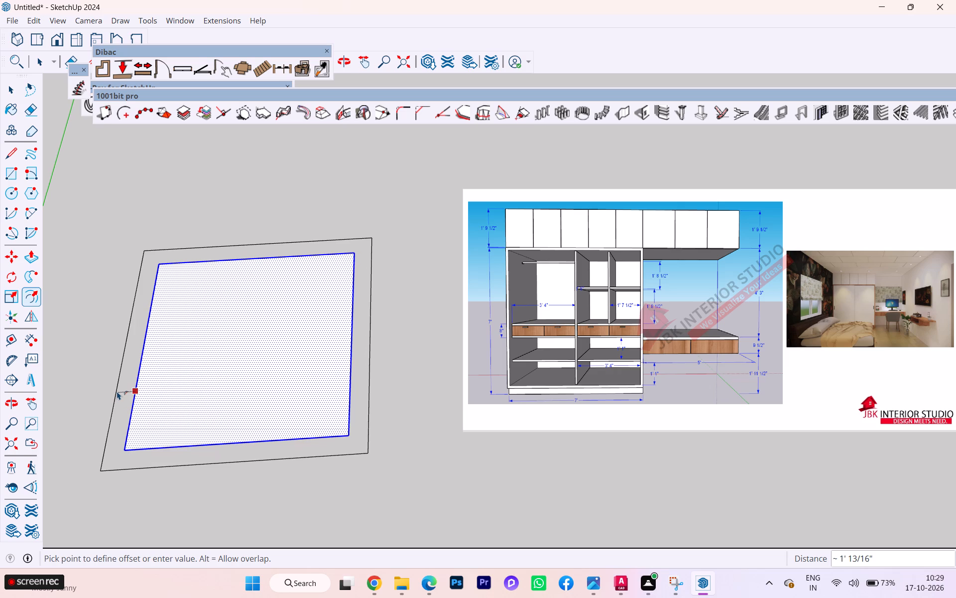
key("6")
key("Return")
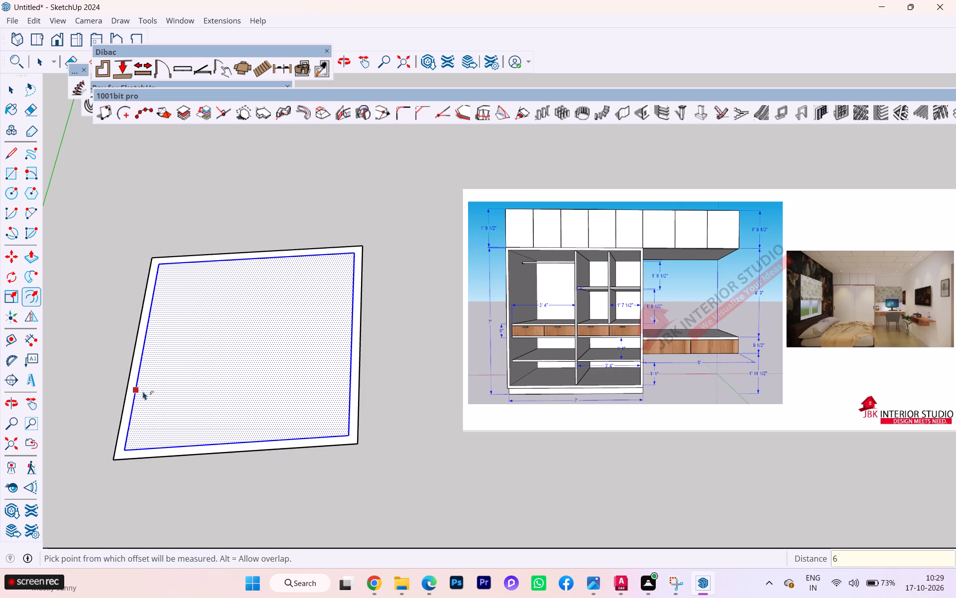
Draw two 6" lines across the border at the front corners, extending the inner side edges to the outer front edge.
key("space")
left_click(127, 405)
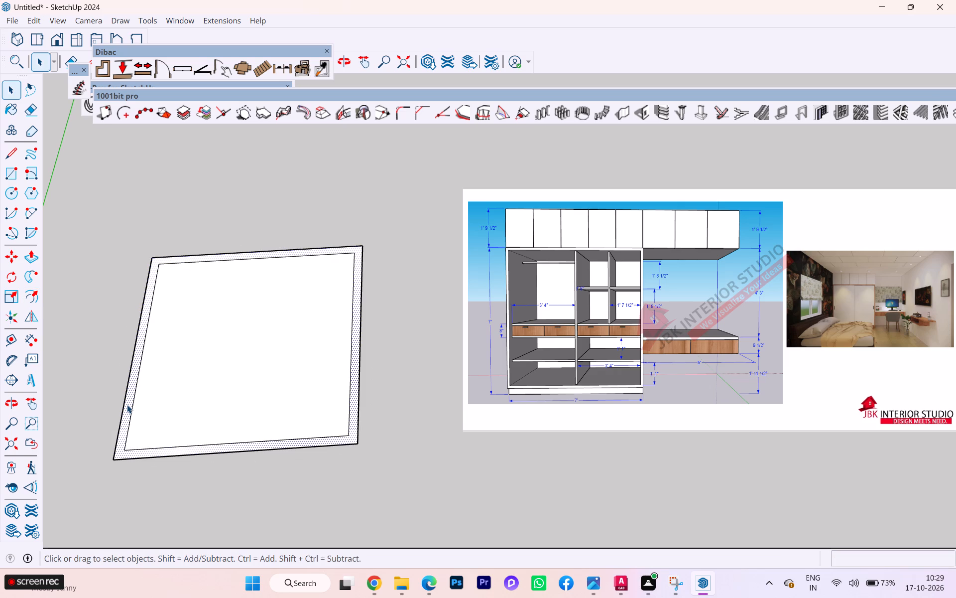
key("l")
key("Return")
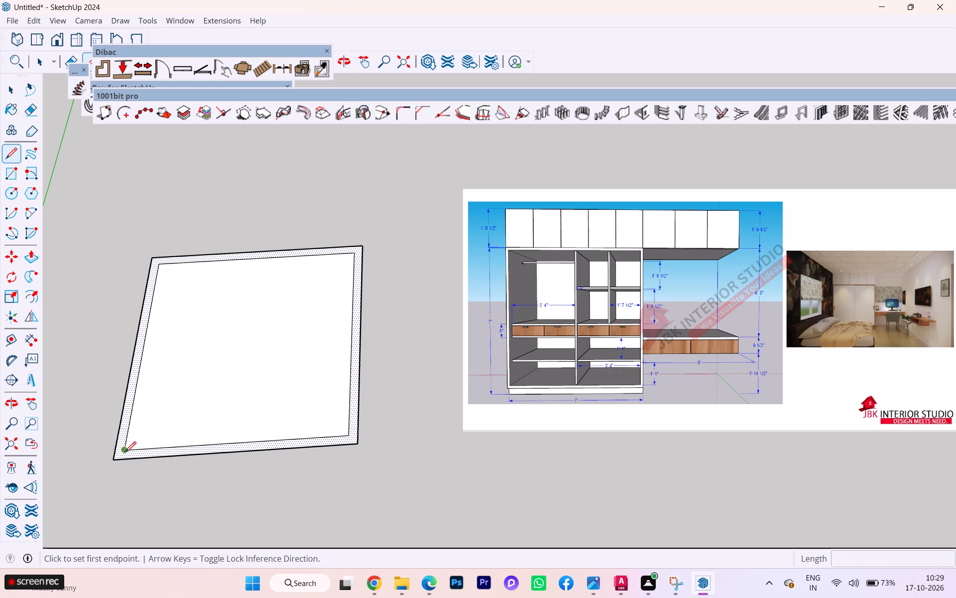
left_click(125, 452)
left_click(125, 461)
left_click(351, 437)
left_click(350, 447)
key("space")
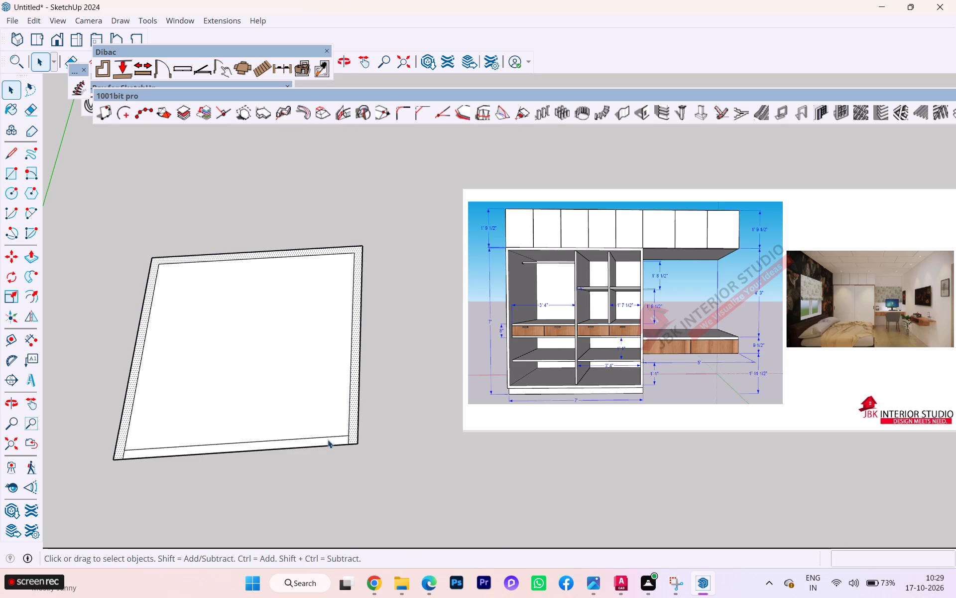
Delete the border's inner and outer front edges between the side walls to leave a U-shaped wall outline.
left_click(320, 443)
left_click(310, 438)
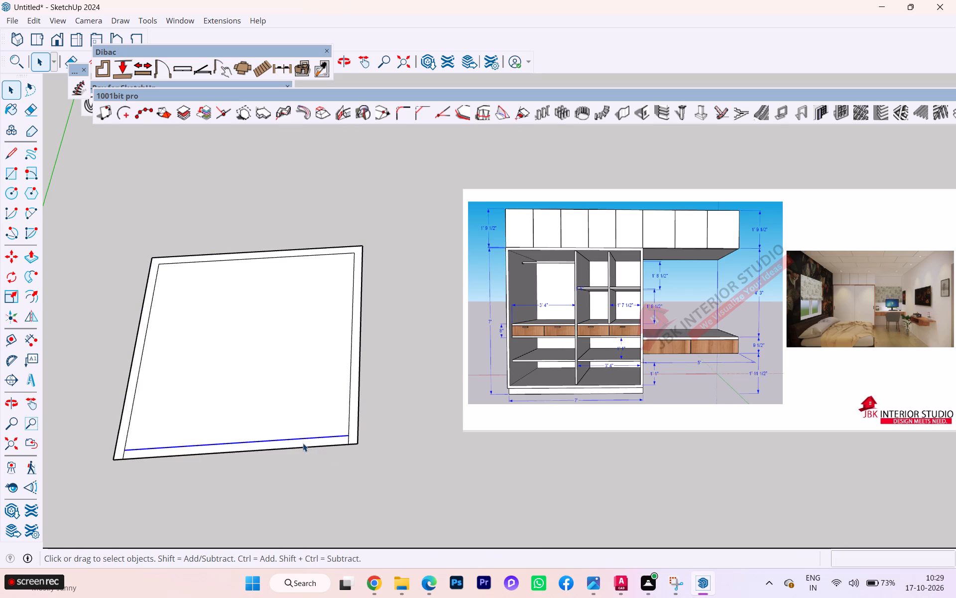
key("Delete")
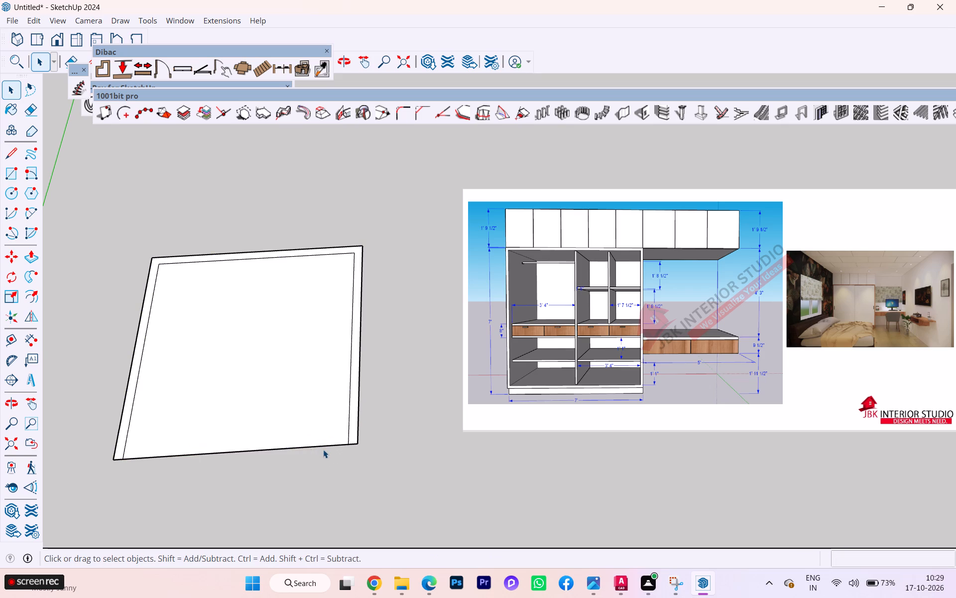
left_click(323, 444)
left_click(318, 448)
key("Delete")
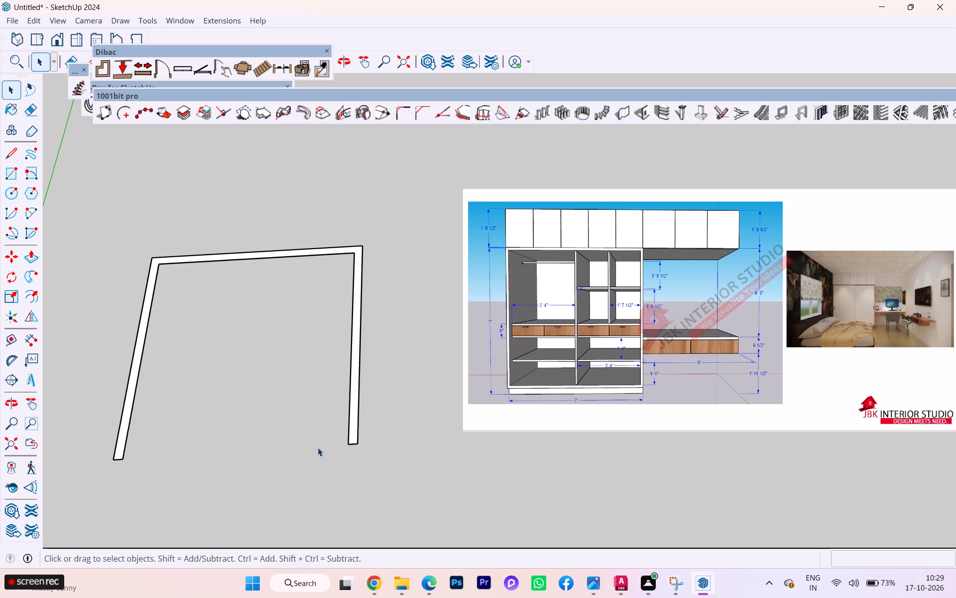
Draw a 6" line across the U-shaped outline at the inner back corner to separate the right wall strip.
left_click(355, 389)
key("l")
key("Return")
left_click(354, 256)
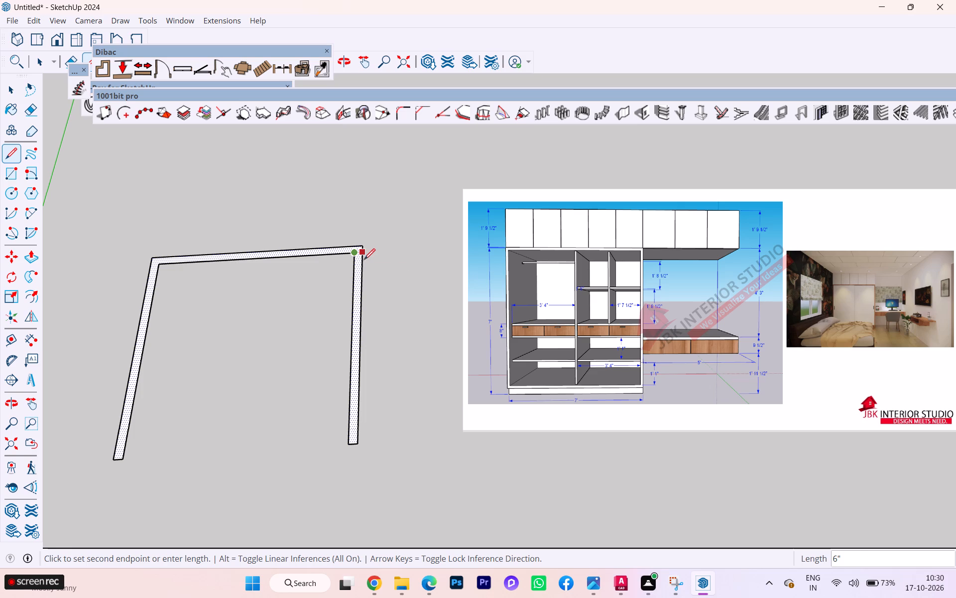
left_click(361, 257)
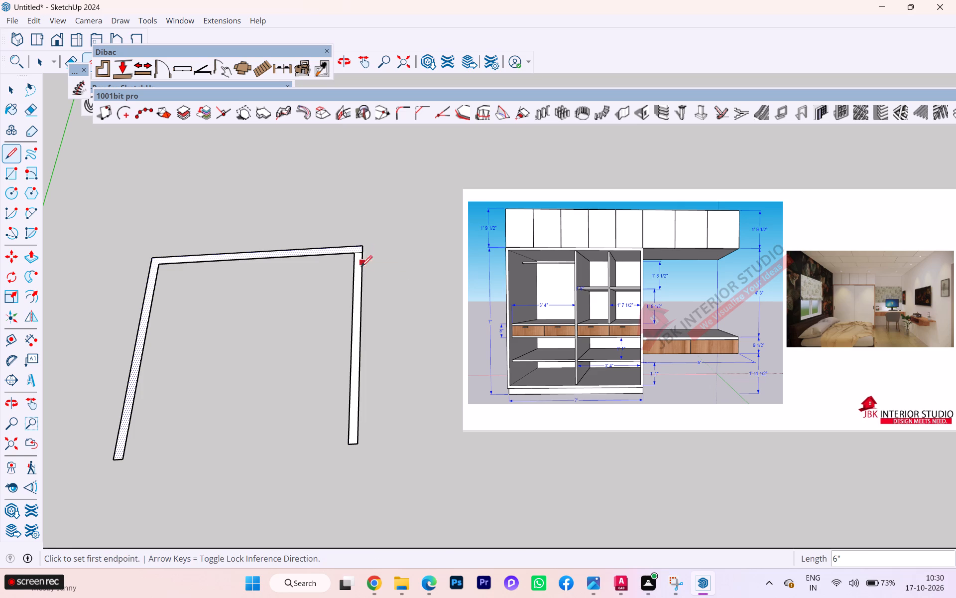
key("space")
Push/Pull the L-shaped face of the left and back walls up to a height of 10'.
left_click(129, 405)
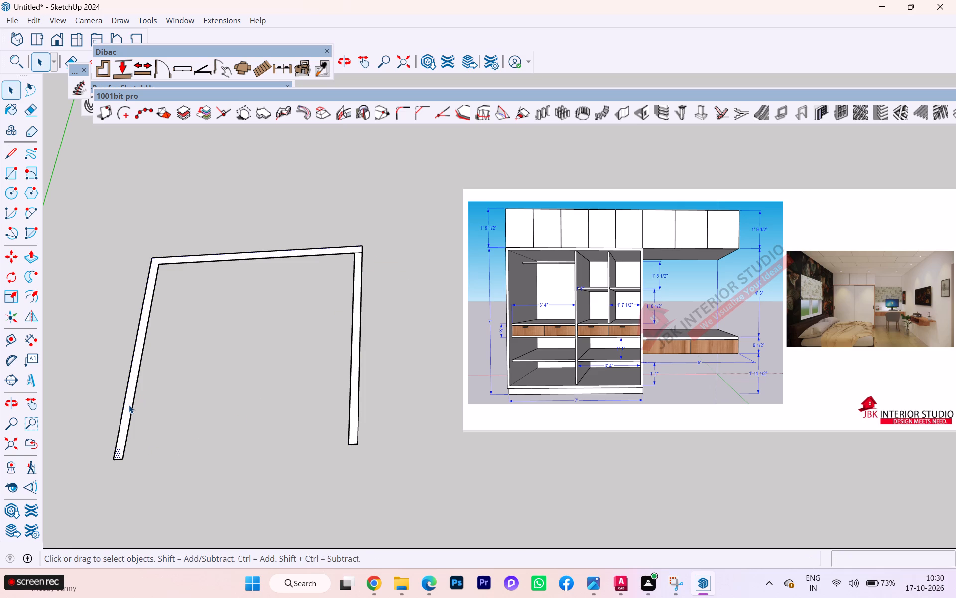
key("p")
left_click(129, 403)
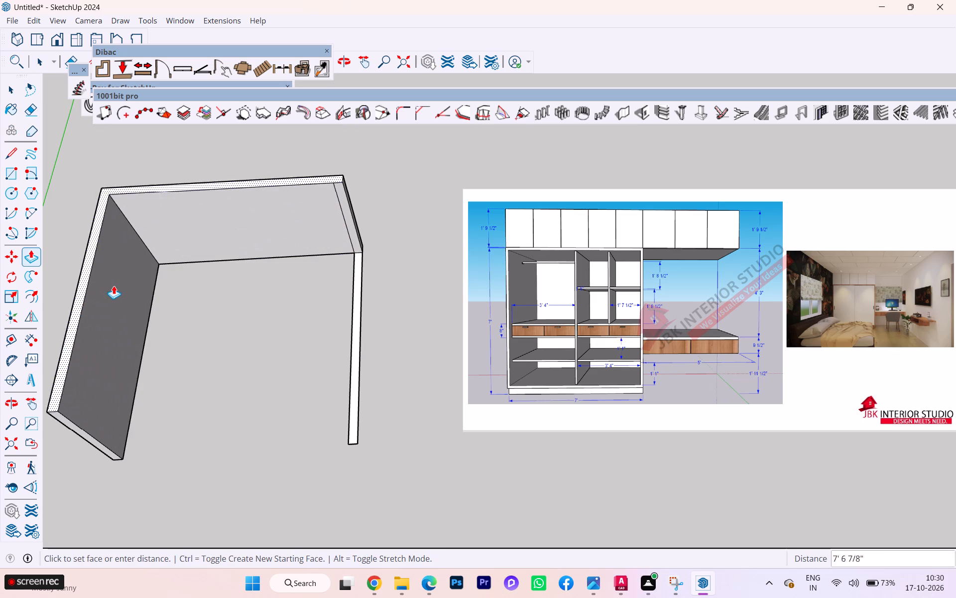
type("10'")
key("Return")
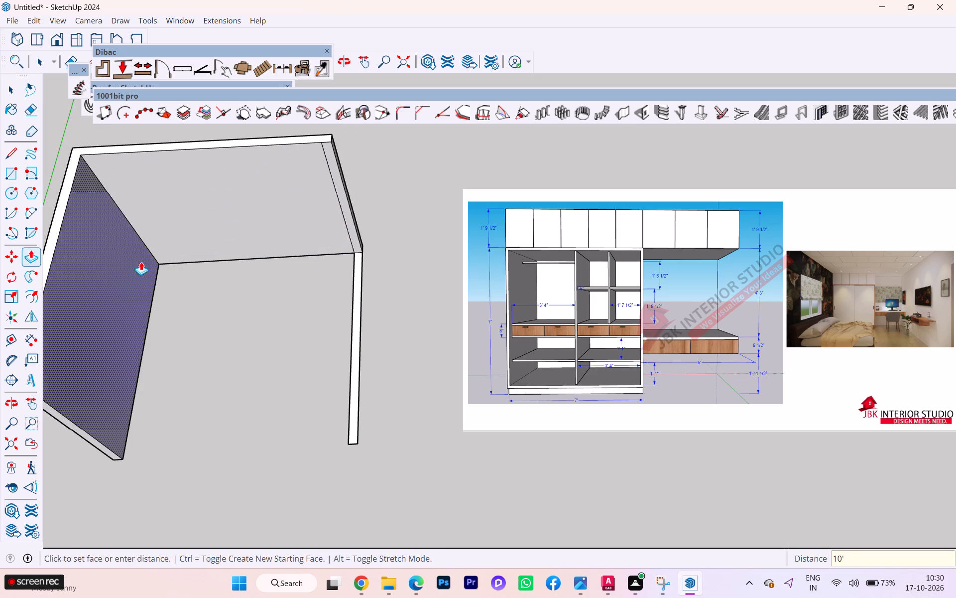
middle_click_drag(142, 259, 145, 155)
key("space")
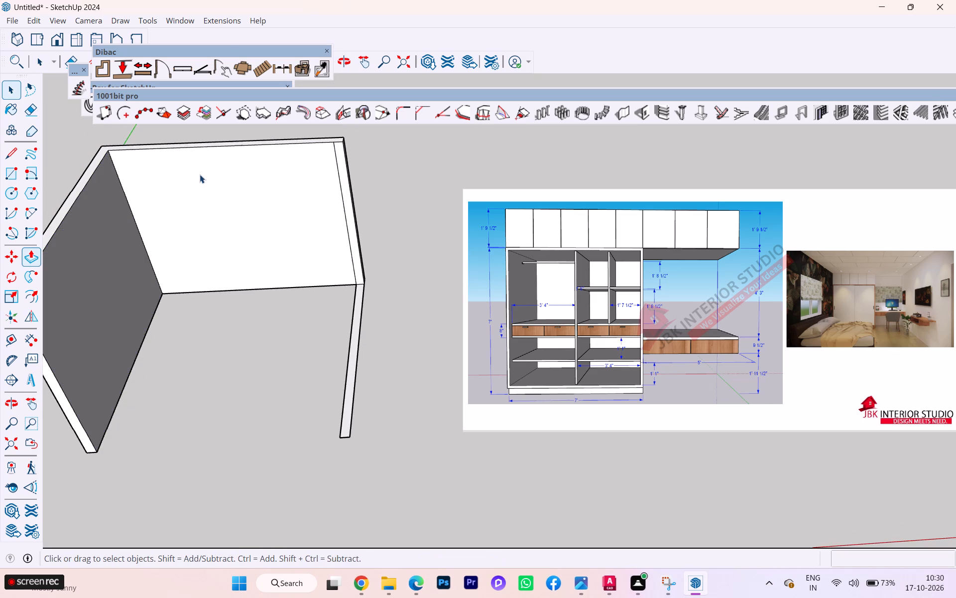
Show the Default Tray and move it clear of the wall model.
scroll(280, 260, "down", 2)
scroll(322, 275, "down", 1)
middle_click_drag(178, 298, 143, 220)
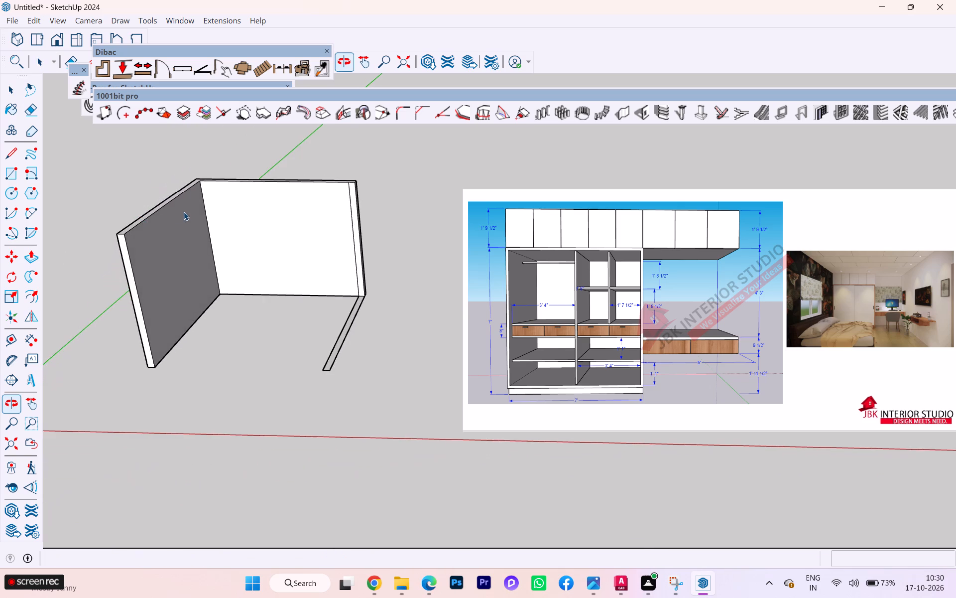
scroll(187, 214, "up", 3)
scroll(314, 236, "up", 2)
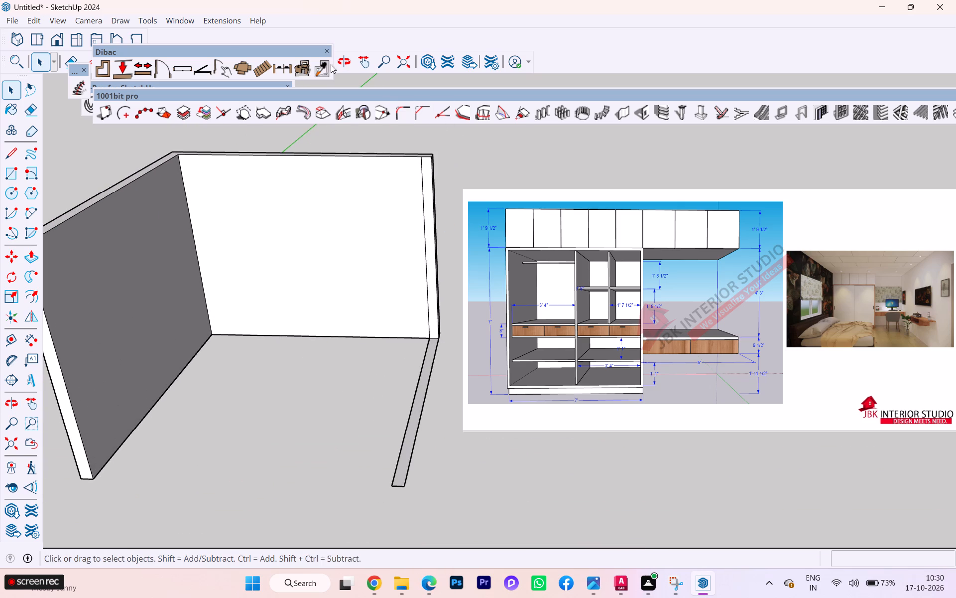
left_click(184, 21)
left_click(237, 36)
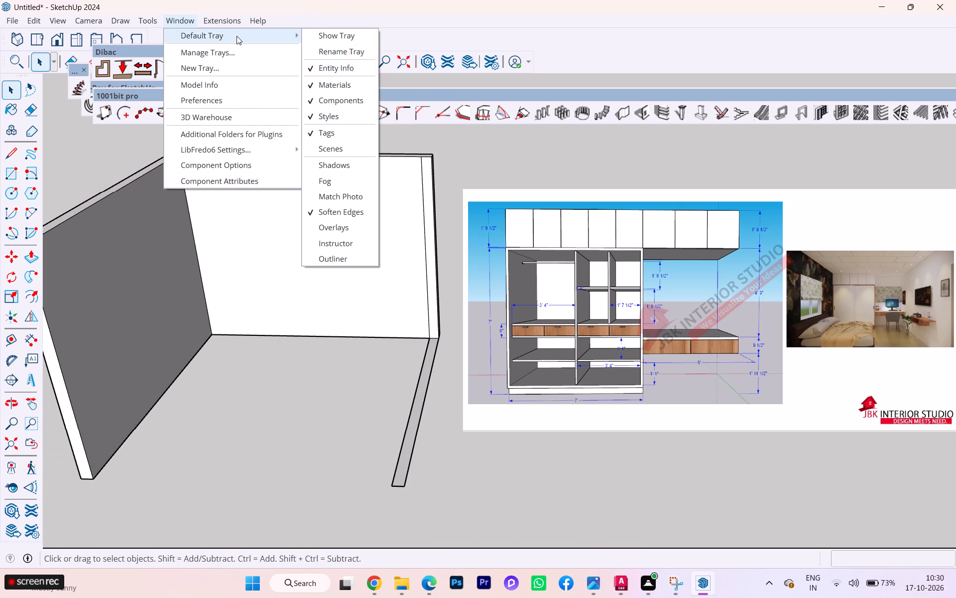
left_click(353, 39)
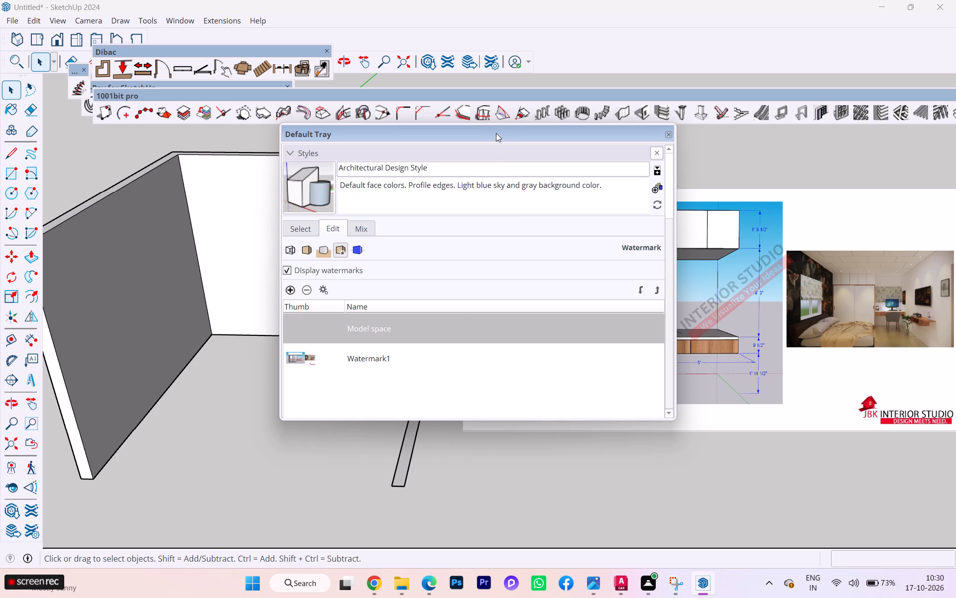
left_click_drag(496, 133, 824, 123)
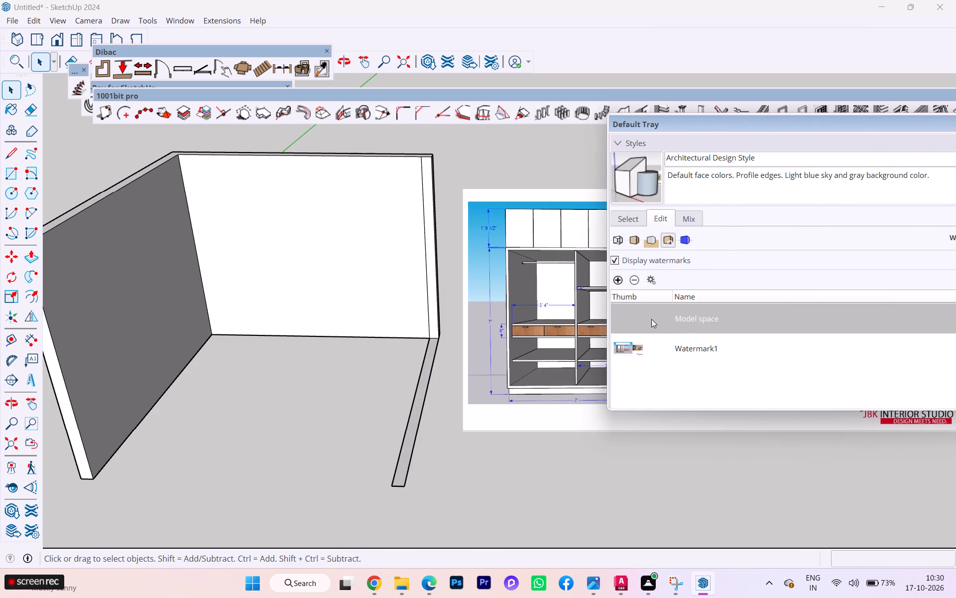
Edit Watermark1 to a smaller scale and anchor it at the top-right position.
left_click(656, 355)
left_click_drag(740, 127, 643, 112)
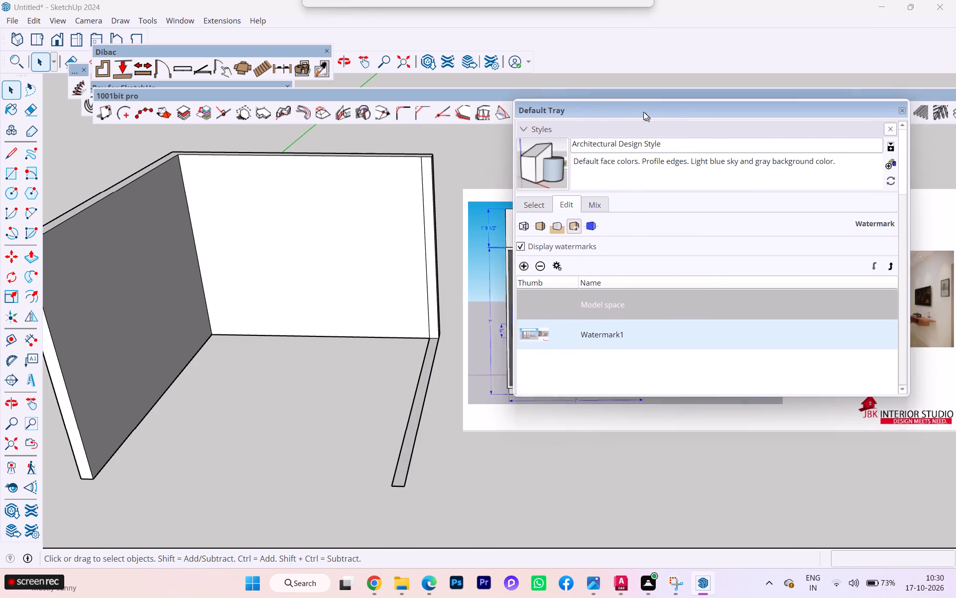
left_click_drag(643, 112, 587, 106)
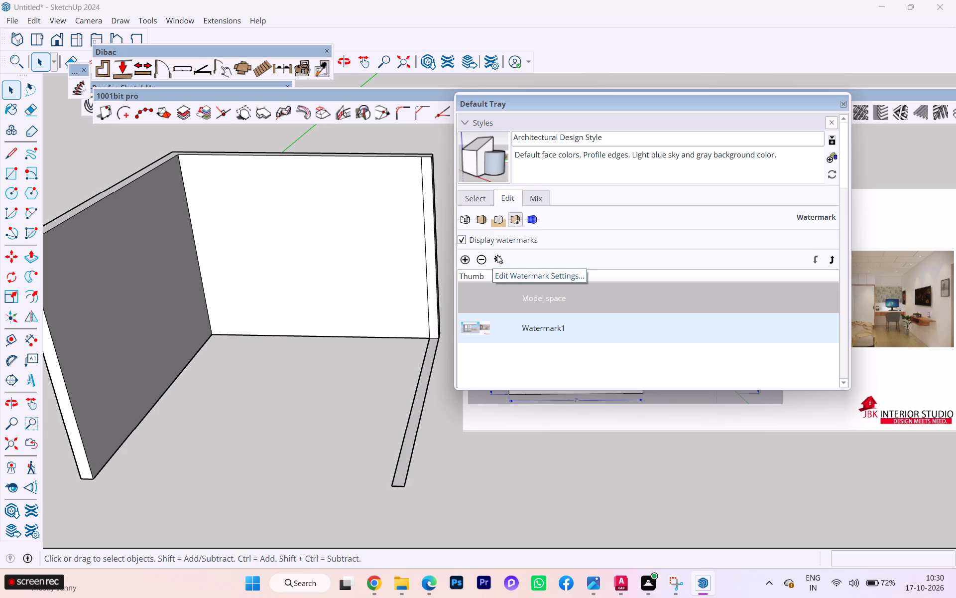
left_click(497, 255)
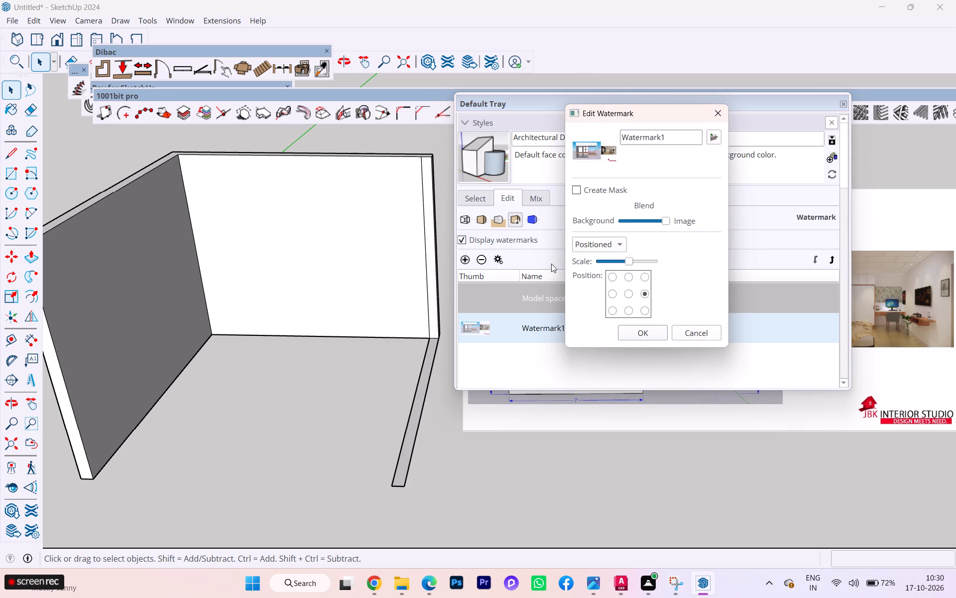
left_click(619, 259)
left_click_drag(630, 258, 618, 260)
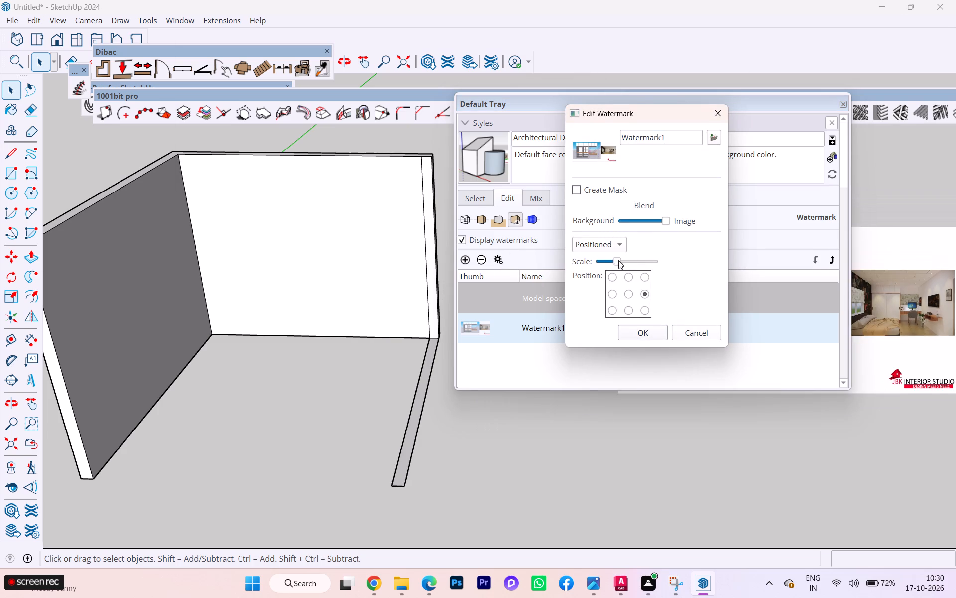
left_click_drag(618, 260, 621, 259)
left_click(647, 276)
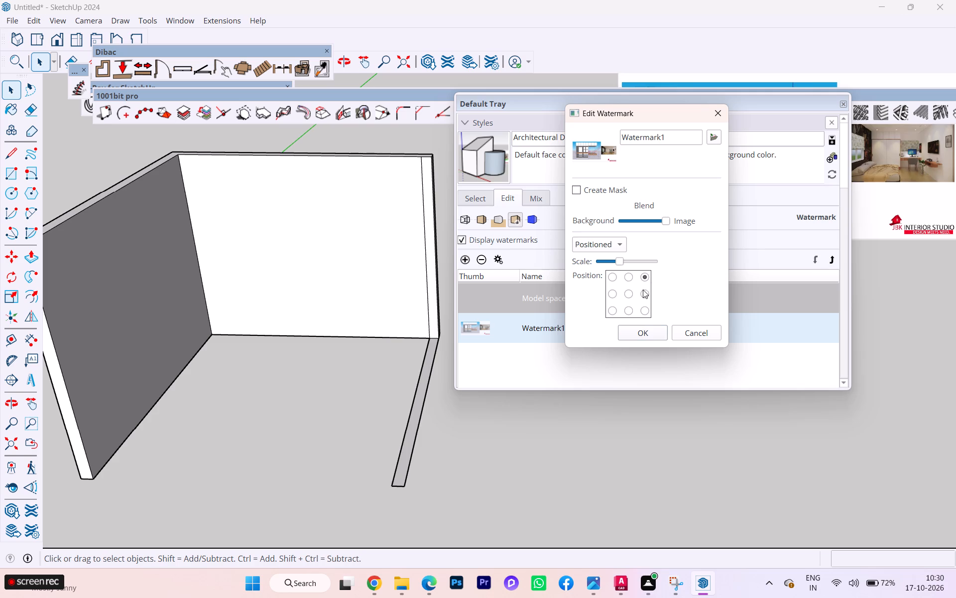
left_click(640, 331)
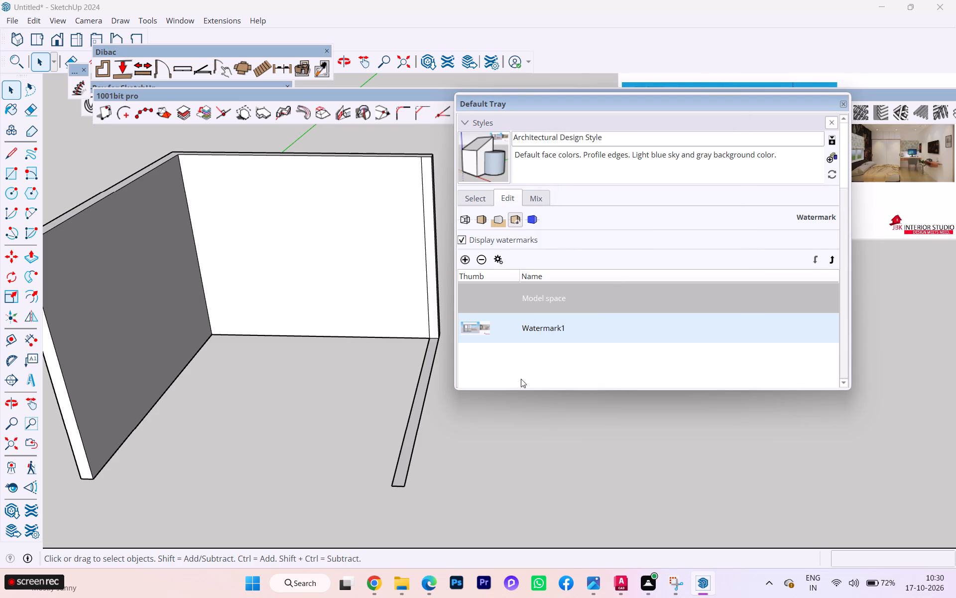
Collapse the Styles section and make the Default Tray narrower and taller so Tags and Entity Info are accessible.
left_click(465, 122)
scroll(516, 241, "down", 2)
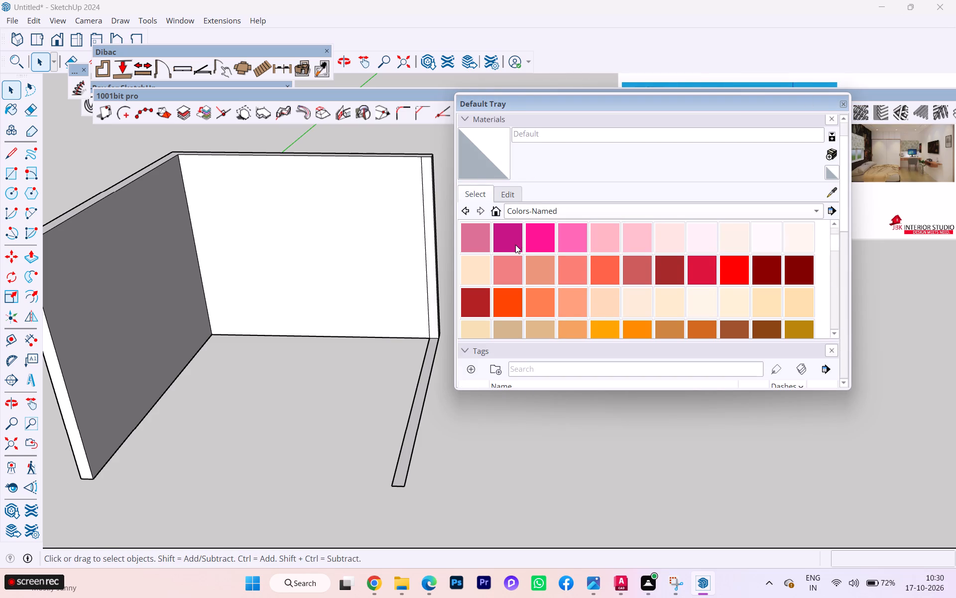
scroll(515, 245, "down", 2)
scroll(510, 233, "up", 4)
scroll(496, 142, "down", 2)
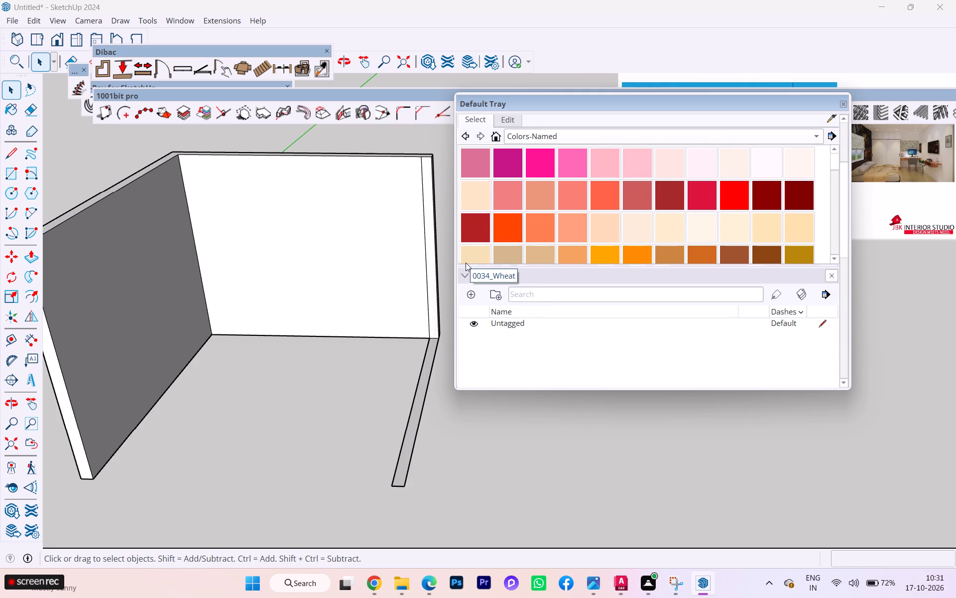
left_click_drag(456, 252, 598, 259)
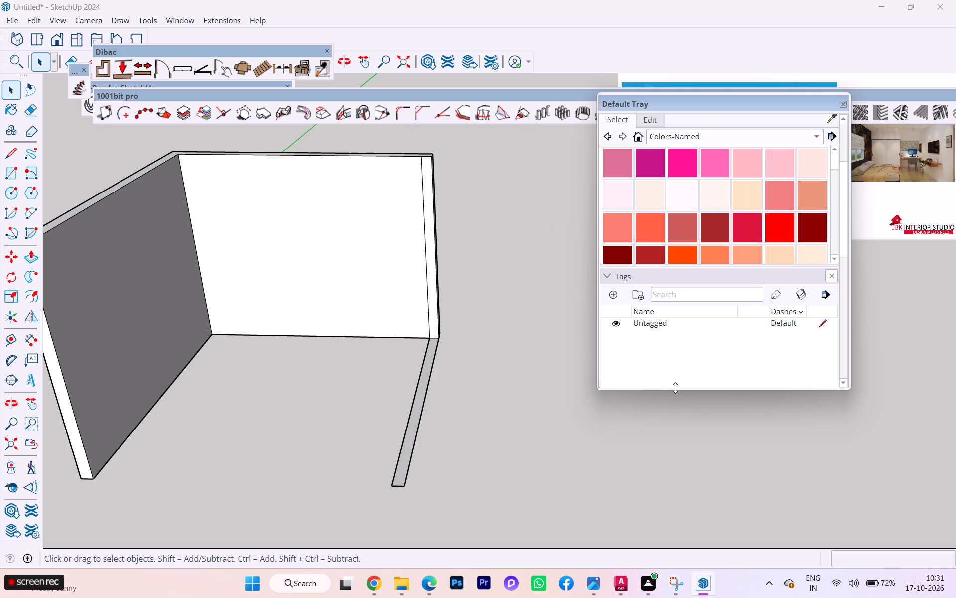
left_click_drag(675, 388, 666, 536)
scroll(655, 410, "down", 3)
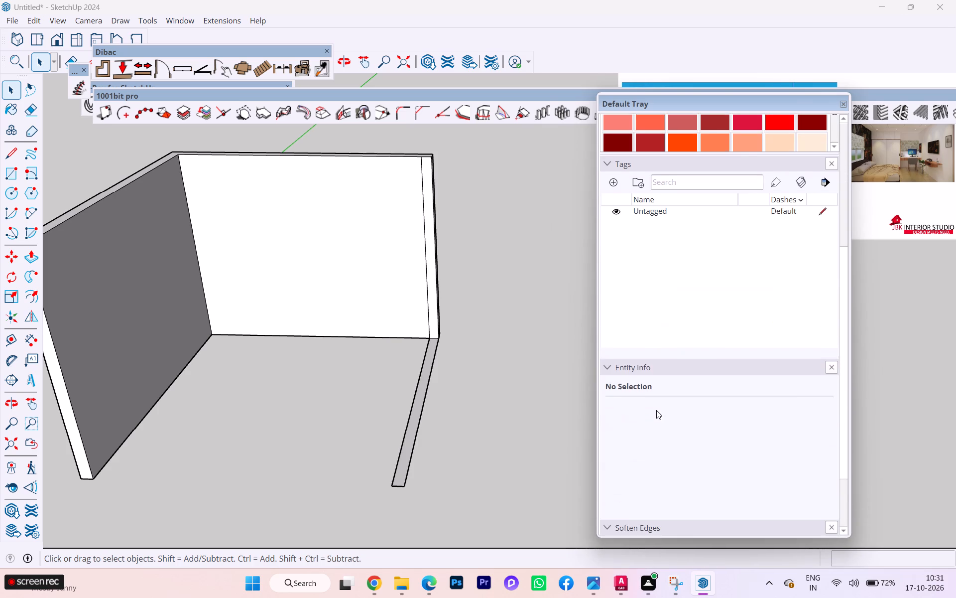
scroll(661, 404, "up", 1)
Undo the 10' Push/Pull of the left and back walls.
left_click(342, 273)
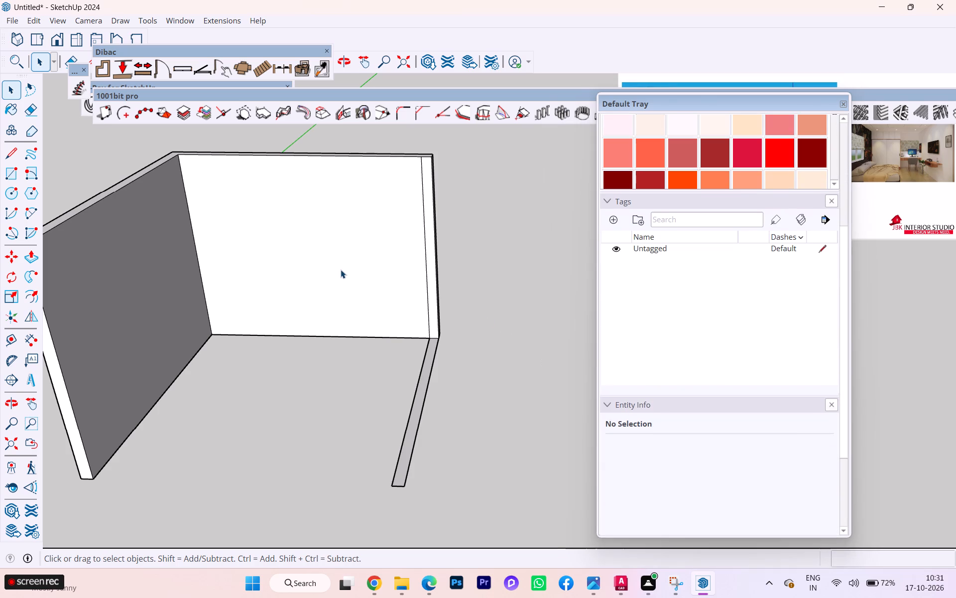
triple_click(312, 246)
left_click(312, 246)
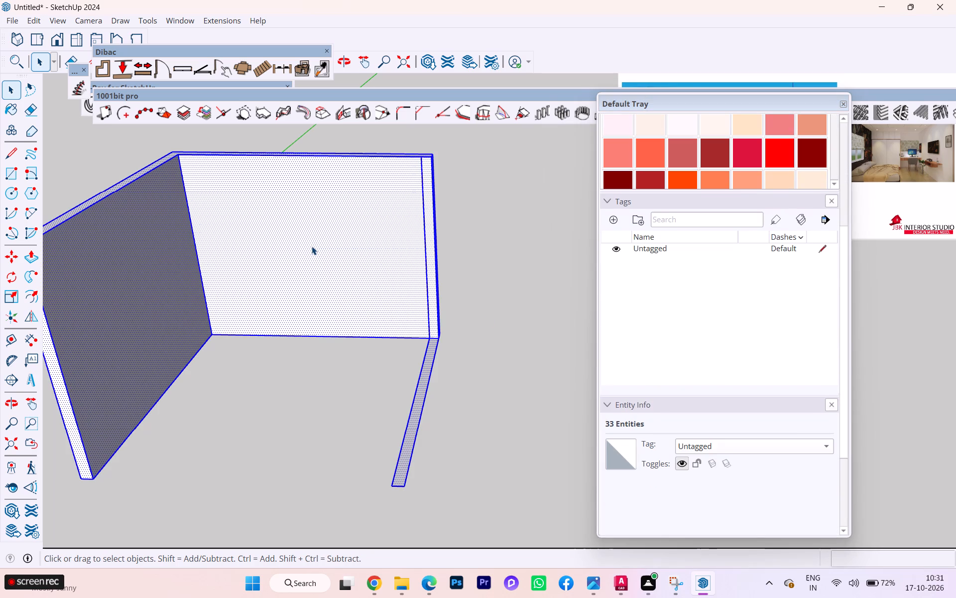
left_click(453, 282)
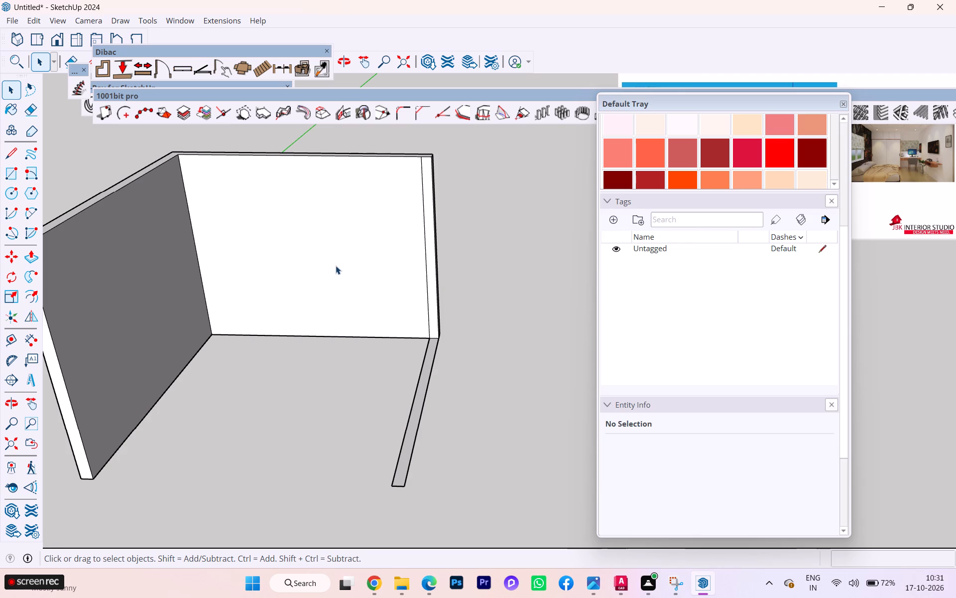
key("ctrl+z")
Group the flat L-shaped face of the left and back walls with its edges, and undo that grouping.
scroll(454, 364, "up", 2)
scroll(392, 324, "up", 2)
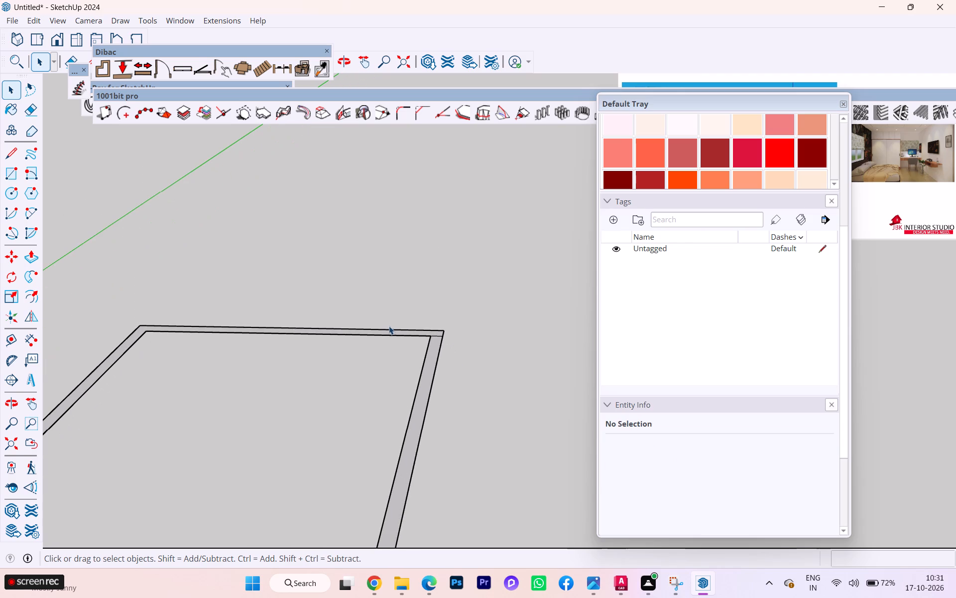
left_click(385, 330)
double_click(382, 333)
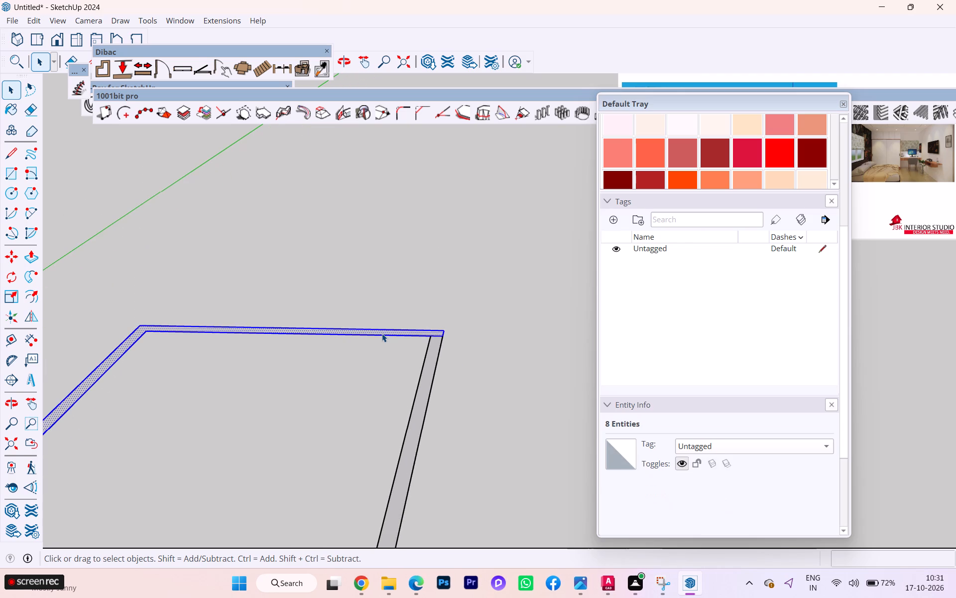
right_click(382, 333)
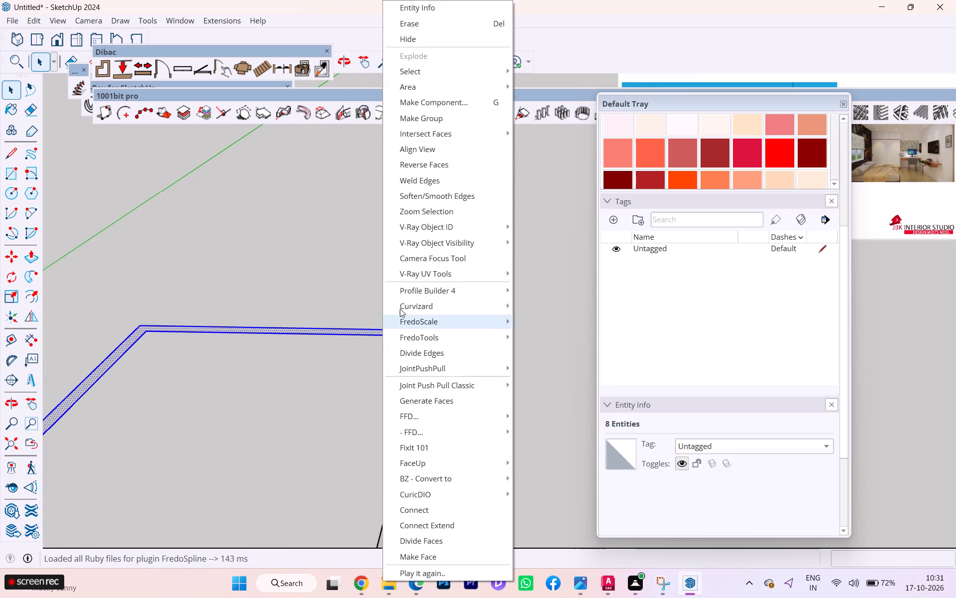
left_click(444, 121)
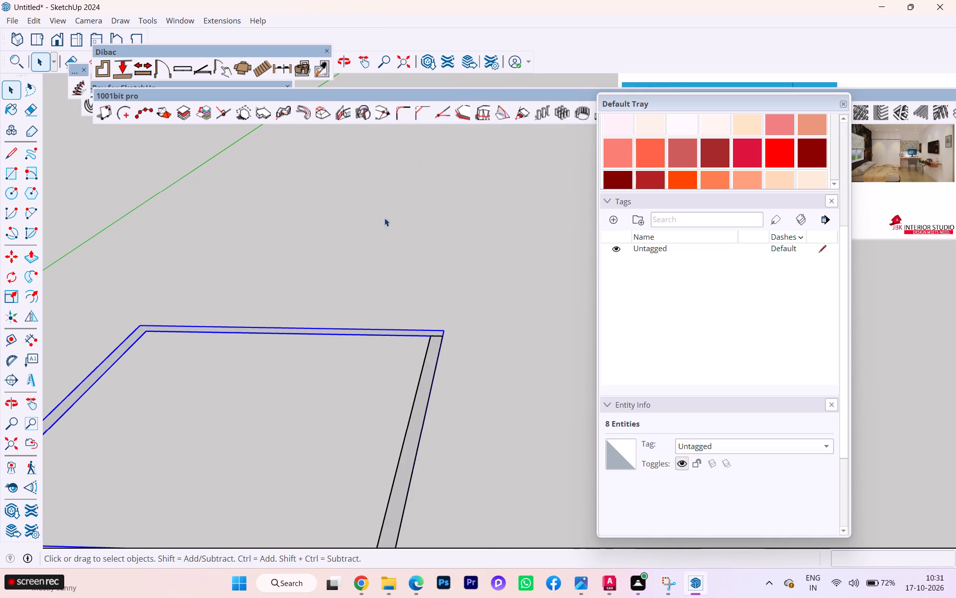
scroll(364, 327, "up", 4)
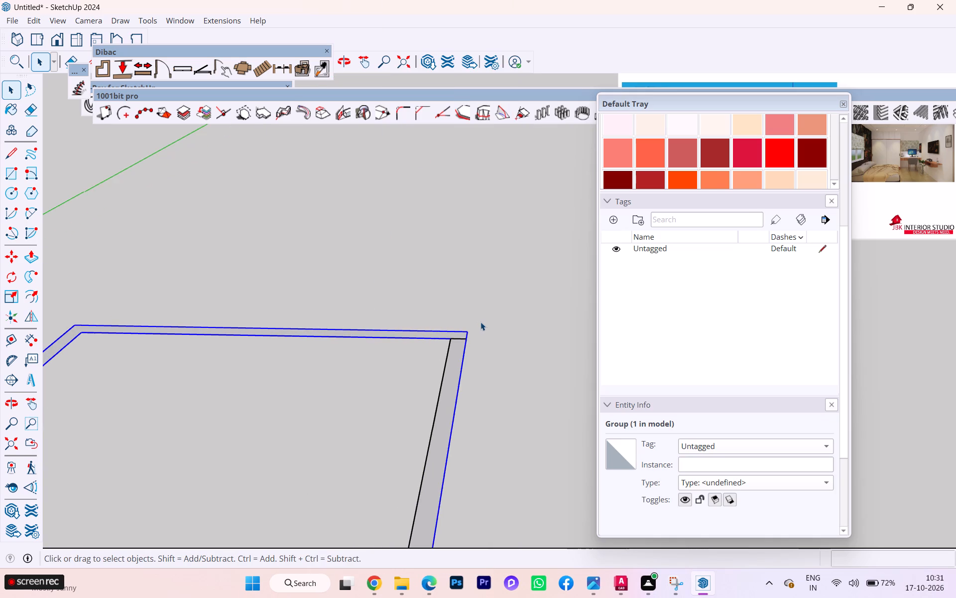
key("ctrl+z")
Make a group from the flat L-shaped face of the left and back walls and its bounding edges.
scroll(463, 337, "up", 12)
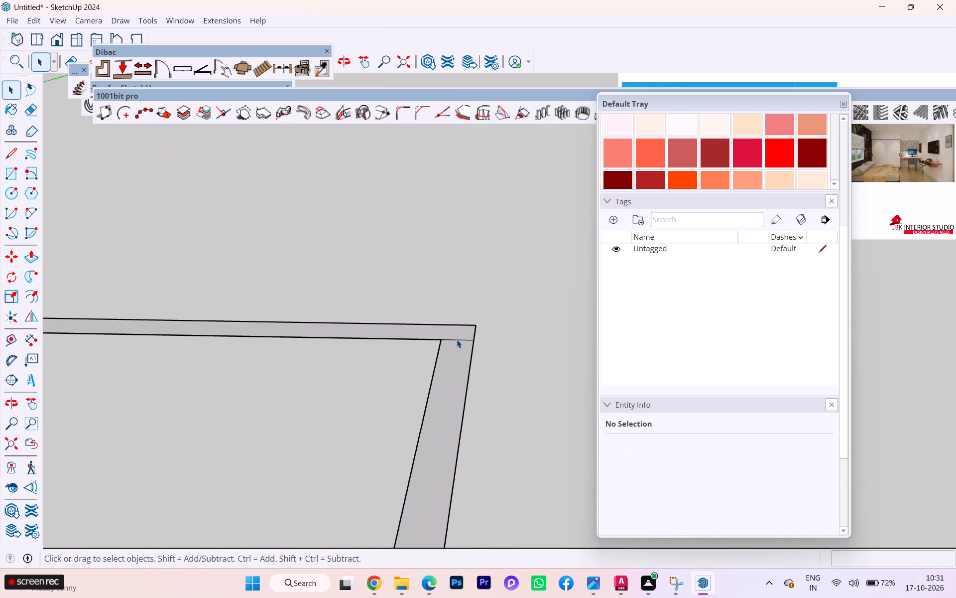
scroll(457, 339, "up", 8)
scroll(465, 342, "down", 2)
scroll(467, 341, "up", 4)
scroll(490, 341, "down", 1)
scroll(490, 341, "up", 4)
scroll(494, 330, "down", 2)
scroll(494, 330, "up", 3)
scroll(429, 343, "down", 2)
middle_click_drag(425, 349, 383, 387)
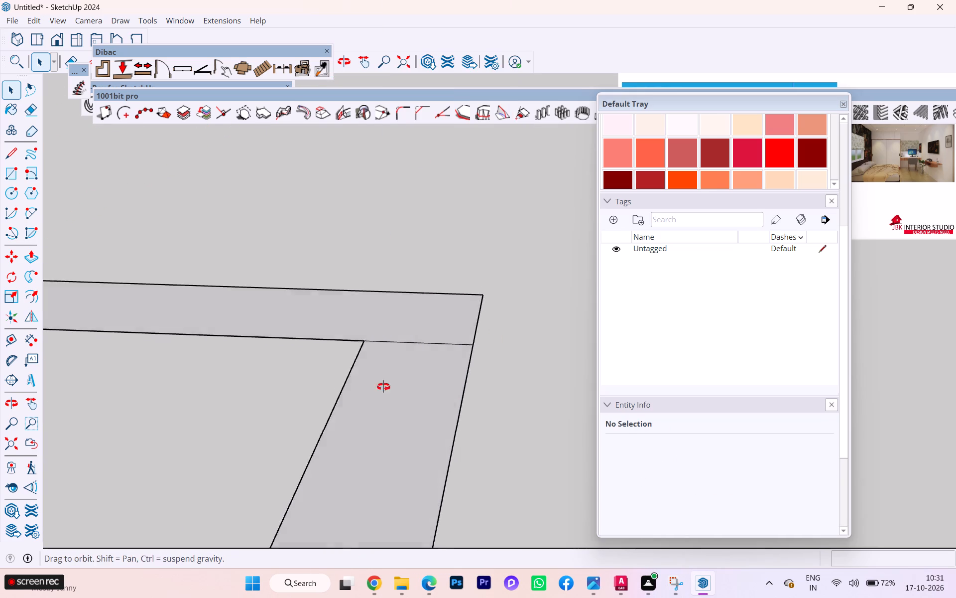
middle_click_drag(383, 387, 304, 421)
left_click(419, 294)
triple_click(416, 297)
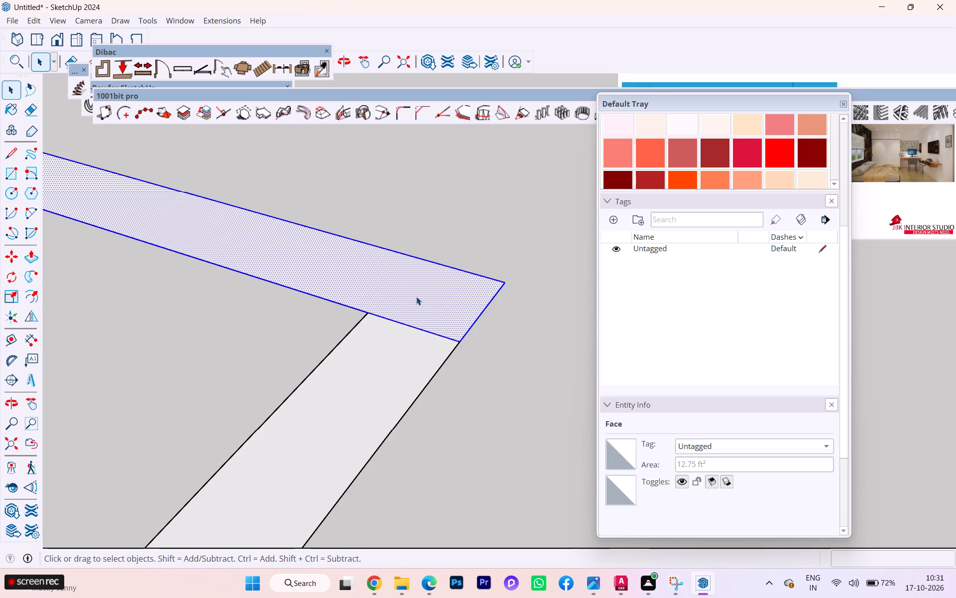
triple_click(418, 295)
left_click(424, 291)
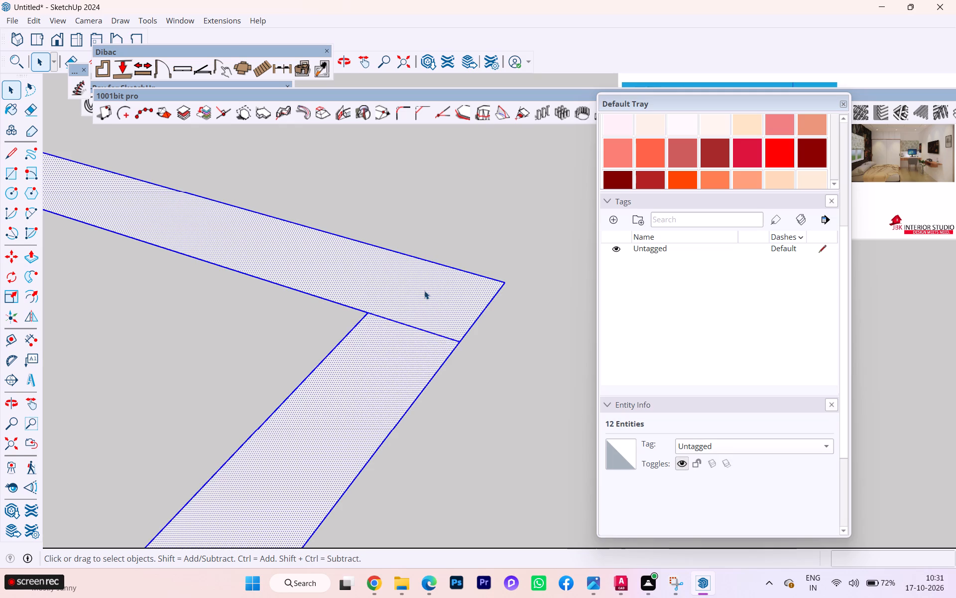
left_click(424, 291)
left_click(424, 291)
right_click(424, 291)
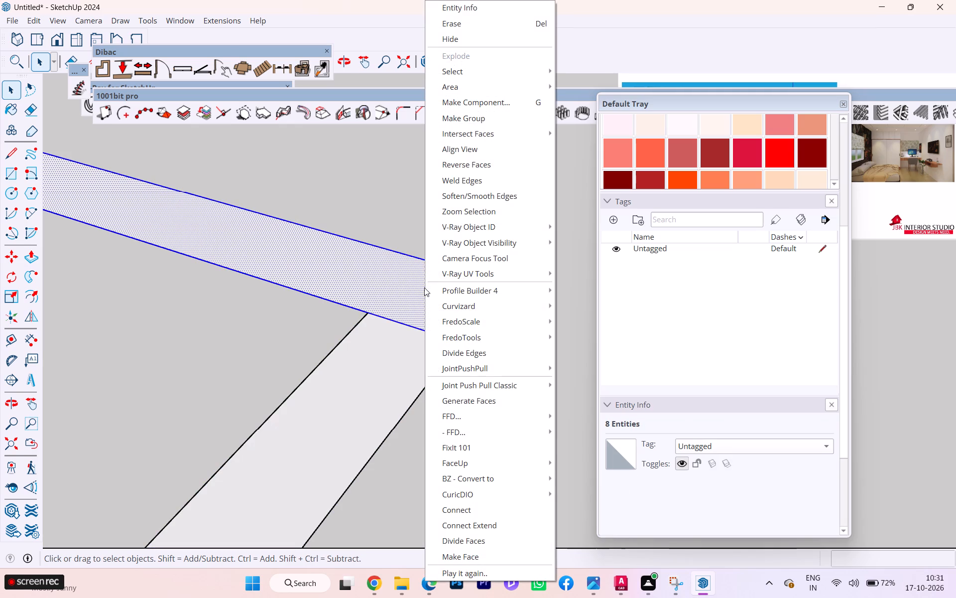
left_click(478, 115)
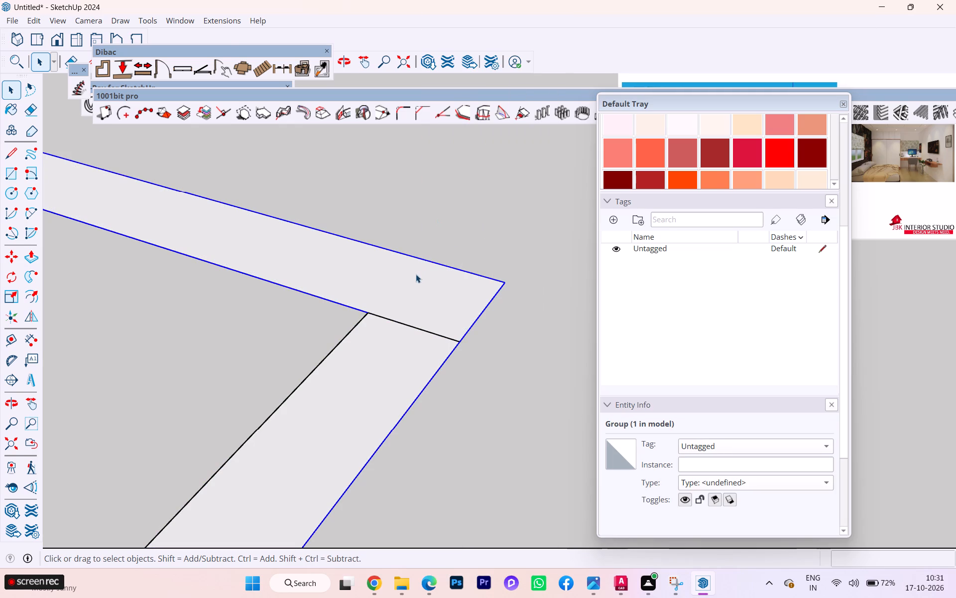
Open the new wall group for editing and Push/Pull its L-shaped face upward, entering 10' for the final pull.
scroll(417, 274, "down", 3)
scroll(435, 277, "up", 1)
scroll(436, 277, "down", 1)
left_click(433, 289)
double_click(433, 290)
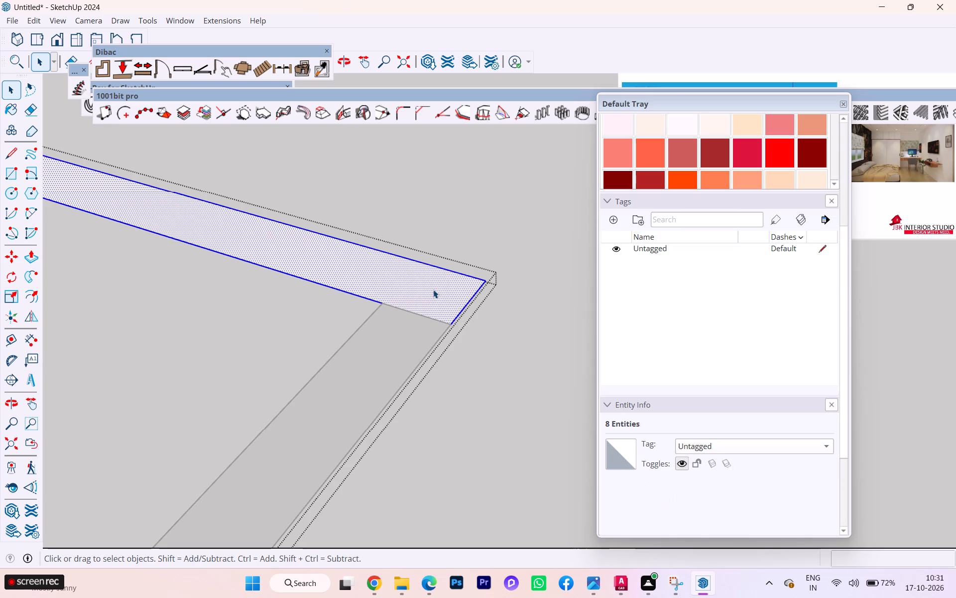
key("p")
left_click(433, 290)
scroll(412, 153, "up", 2)
scroll(412, 153, "down", 3)
scroll(432, 163, "up", 1)
scroll(433, 167, "down", 2)
scroll(436, 172, "up", 2)
scroll(453, 211, "down", 7)
left_click_drag(454, 212, 454, 216)
scroll(454, 216, "up", 1)
scroll(454, 216, "down", 2)
scroll(455, 237, "up", 2)
scroll(455, 239, "down", 2)
scroll(456, 244, "up", 3)
scroll(456, 245, "down", 4)
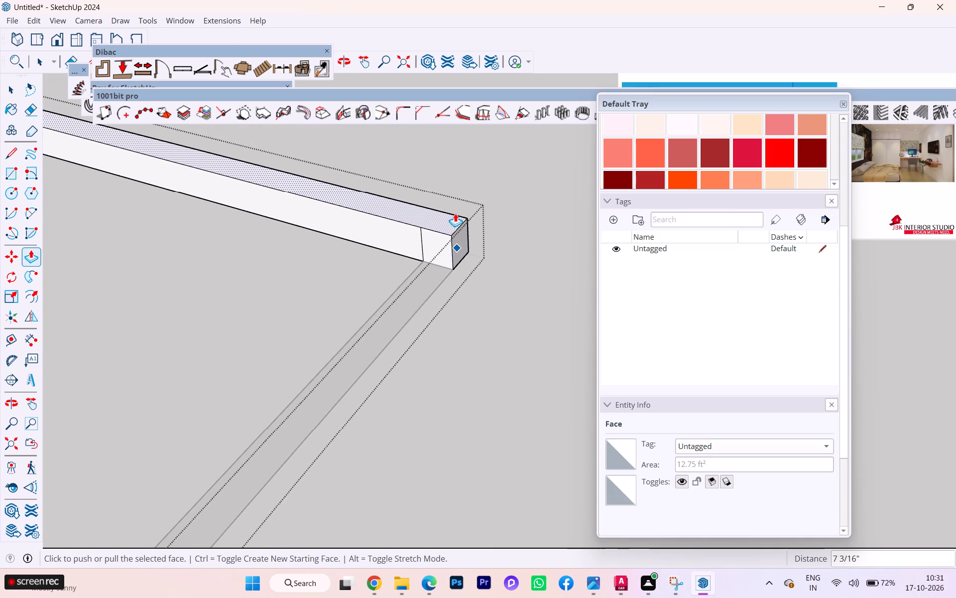
left_click_drag(444, 224, 445, 214)
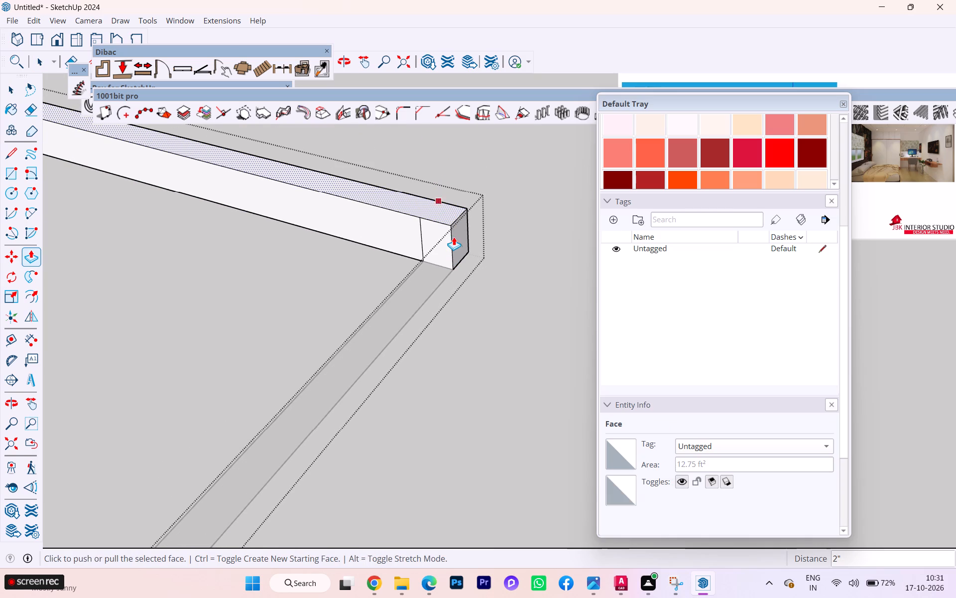
left_click(444, 215)
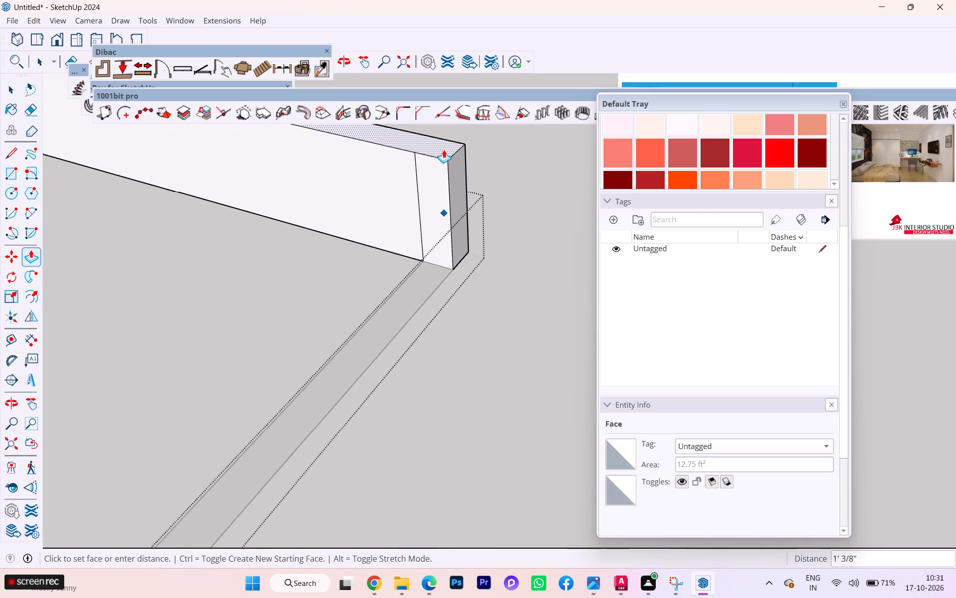
type("10'")
key("Return")
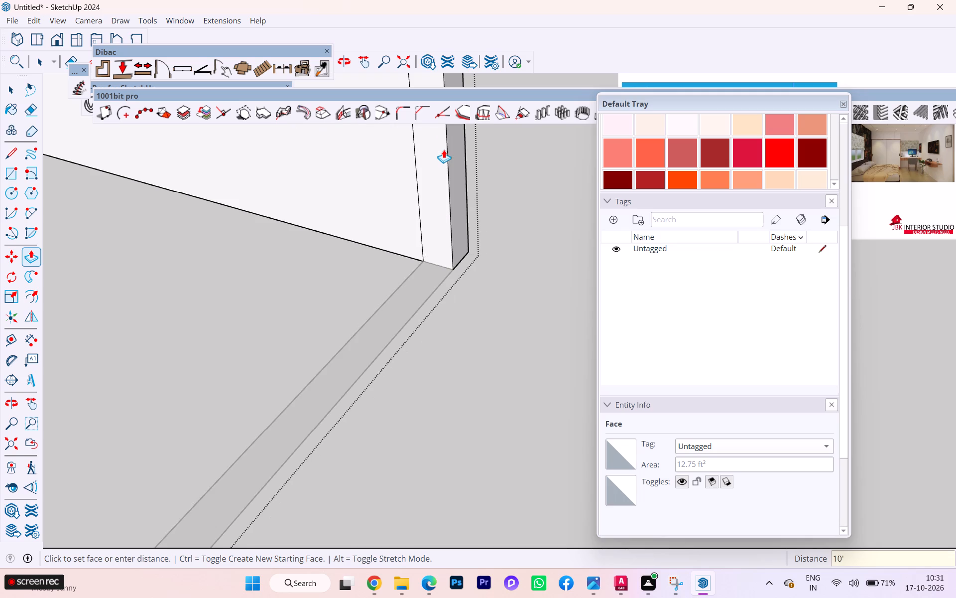
Add a new tag named wall.
scroll(531, 244, "down", 5)
scroll(541, 268, "up", 1)
scroll(541, 269, "down", 2)
scroll(541, 269, "up", 1)
scroll(541, 269, "down", 4)
scroll(540, 298, "up", 1)
scroll(540, 299, "down", 8)
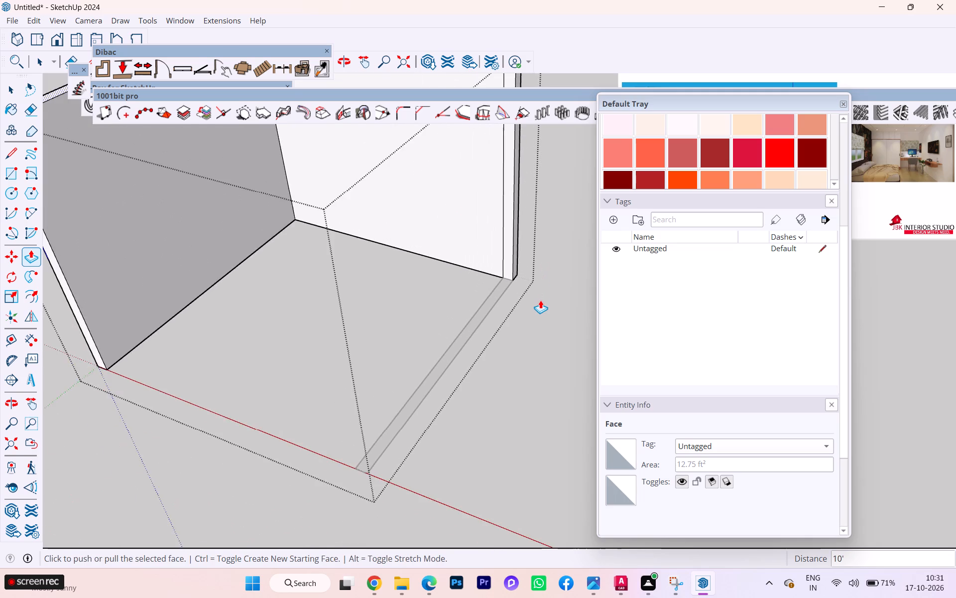
scroll(540, 300, "down", 3)
scroll(540, 300, "up", 1)
scroll(540, 300, "down", 3)
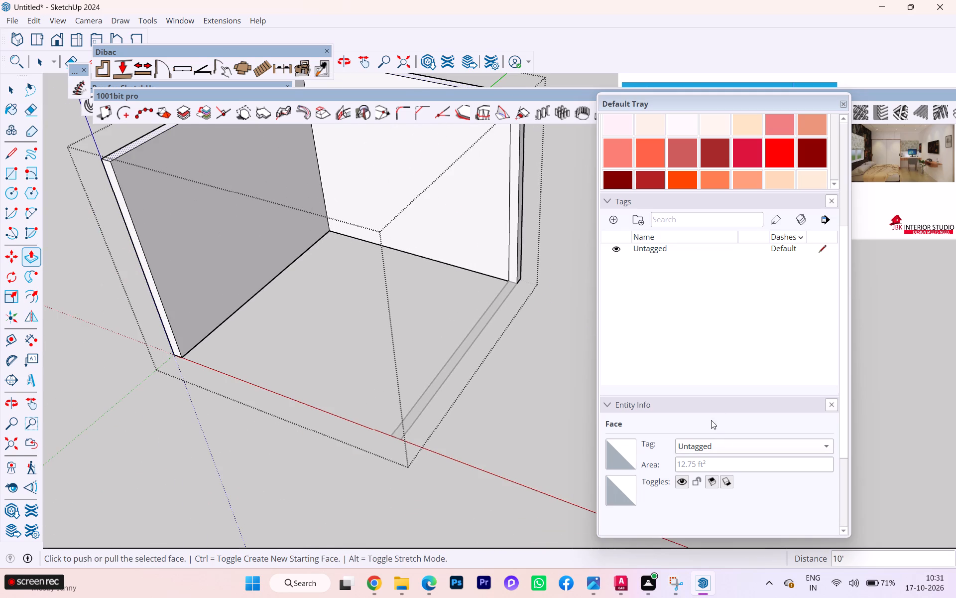
left_click(617, 220)
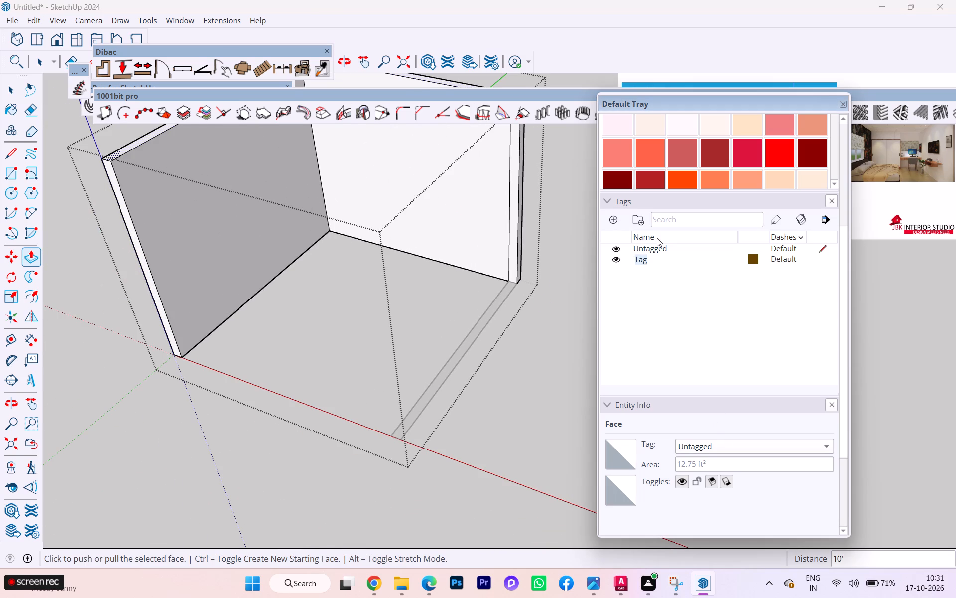
key("BackSpace")
key("BackSpace")
type("wall")
key("Return")
key("Return")
key("Return")
Add a second tag named wall1.
left_click(611, 213)
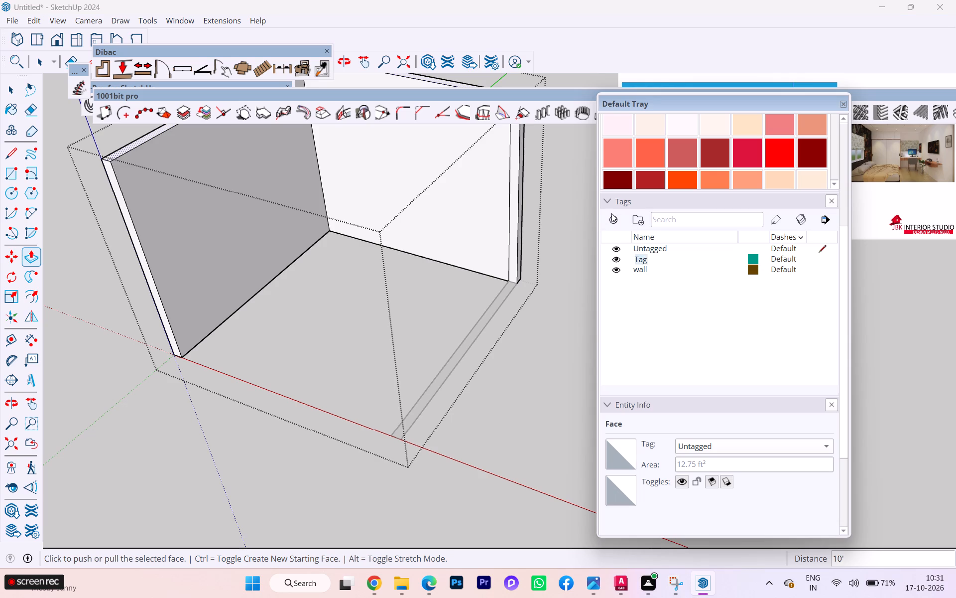
key("BackSpace")
type("wall1")
left_click(545, 352)
left_click(391, 148)
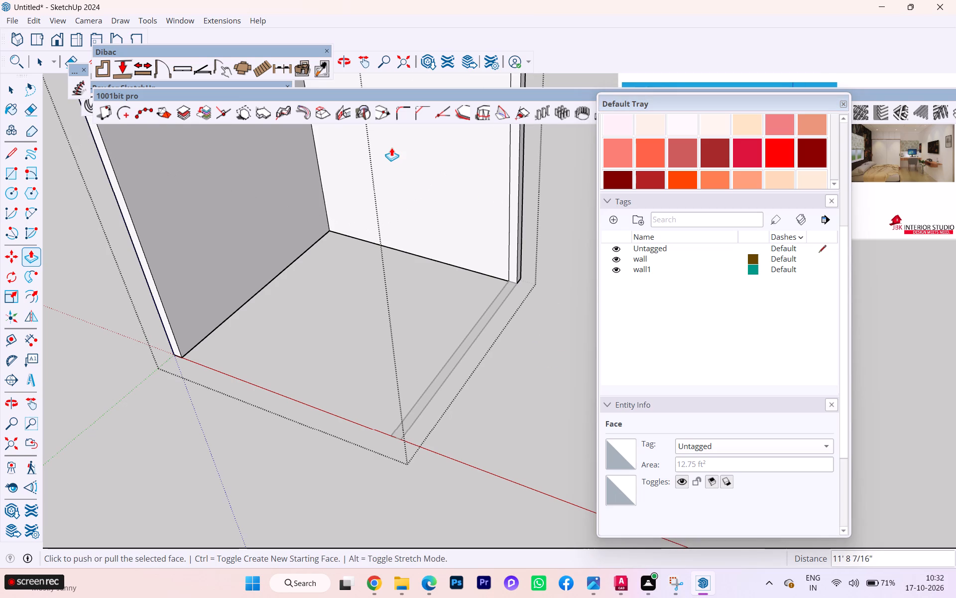
Select all the connected geometry of the raised L-shaped wall and make a group from it.
left_click(21, 86)
left_click(14, 90)
triple_click(137, 151)
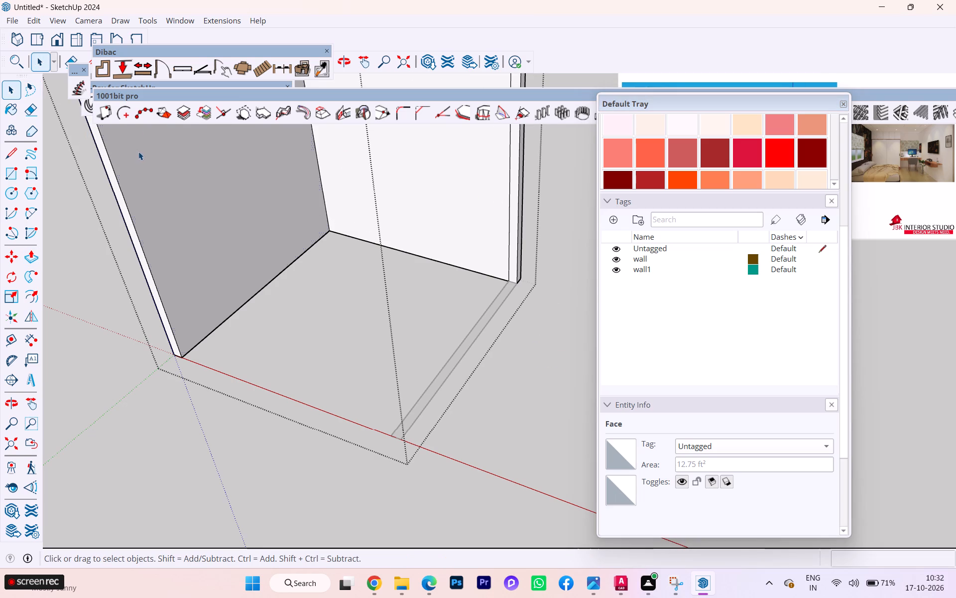
triple_click(138, 151)
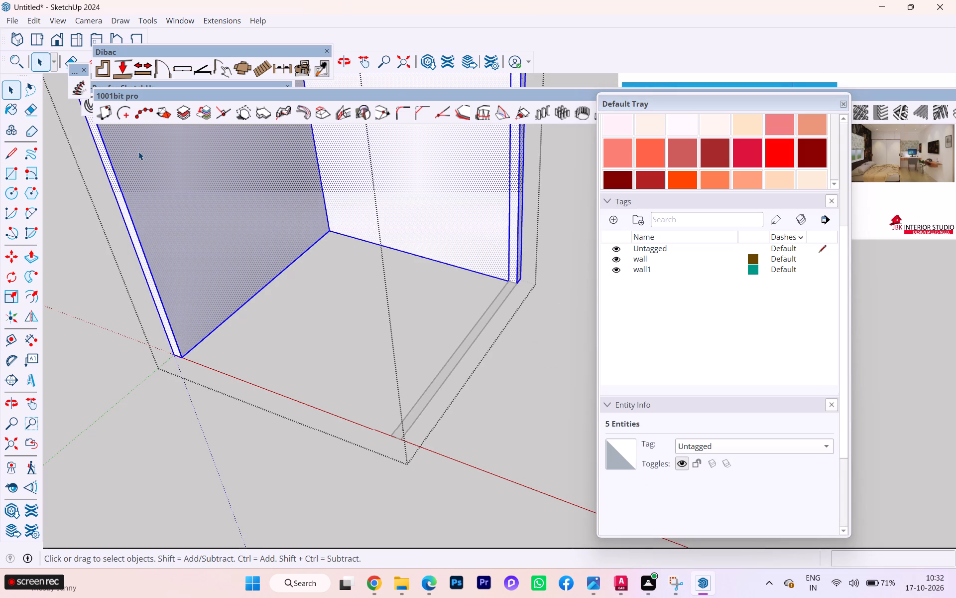
right_click(138, 151)
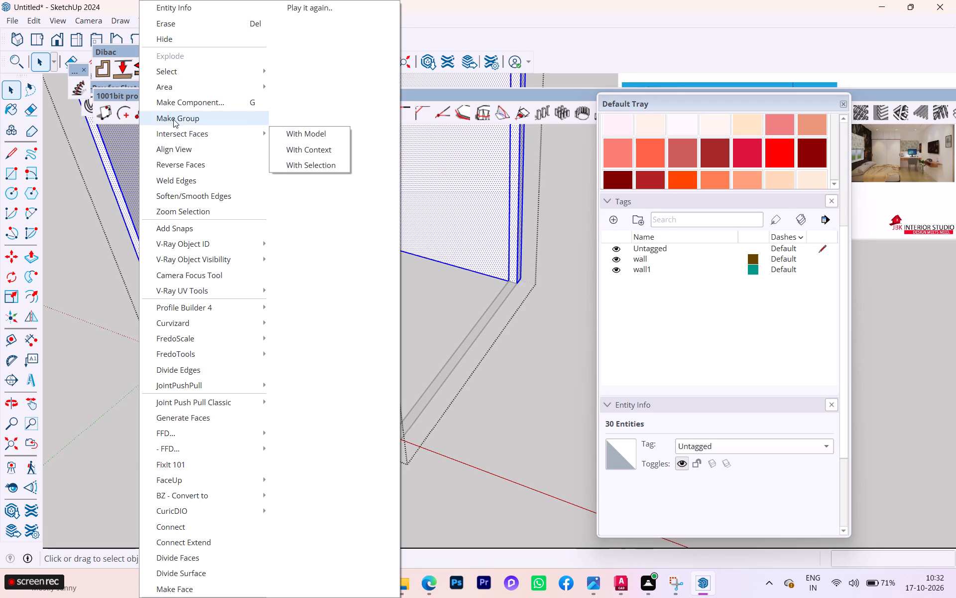
left_click(173, 119)
Leave group editing and assign the wall tag to the L-shaped left and back wall group.
double_click(148, 199)
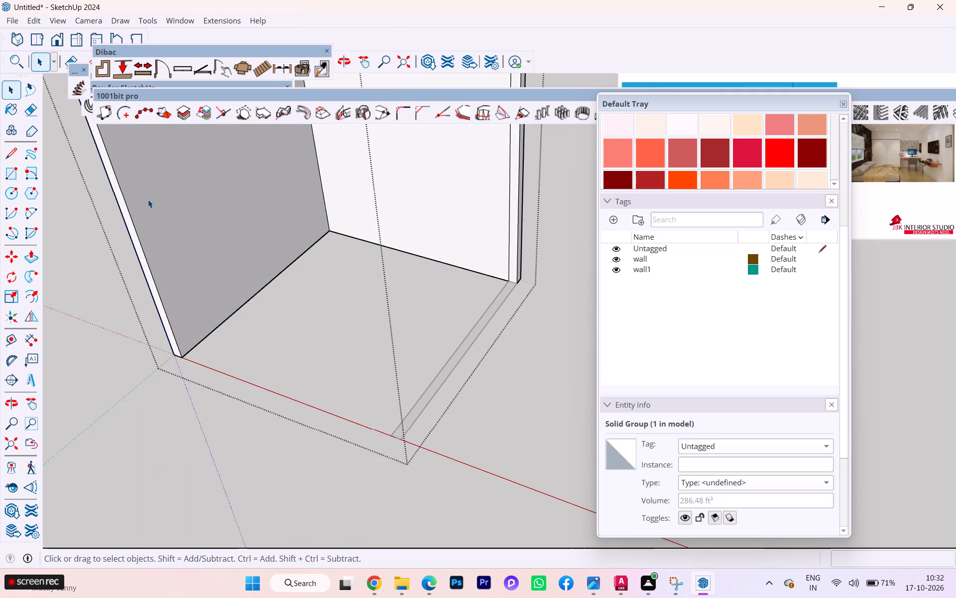
left_click(148, 199)
left_click(536, 351)
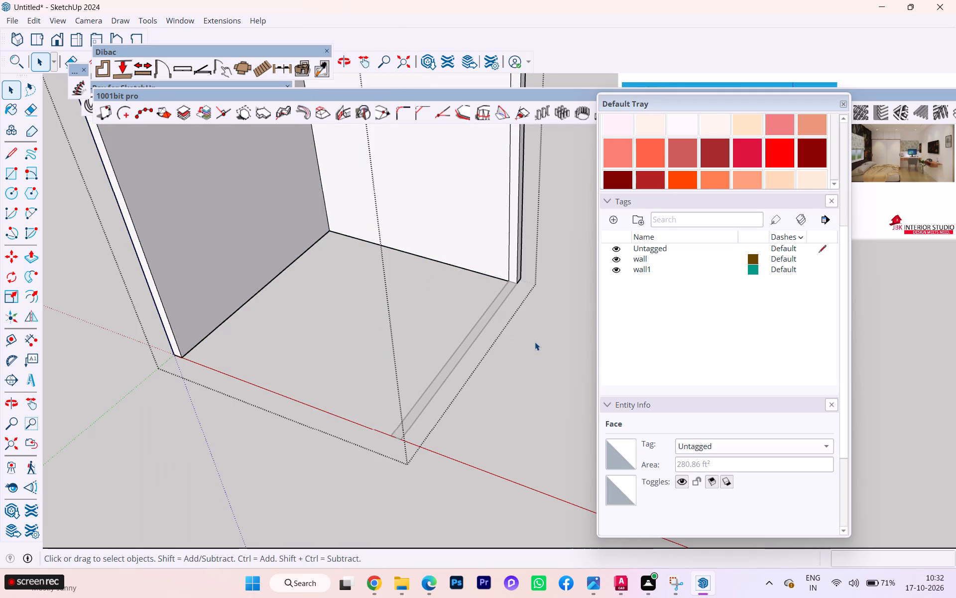
left_click(544, 334)
left_click(487, 234)
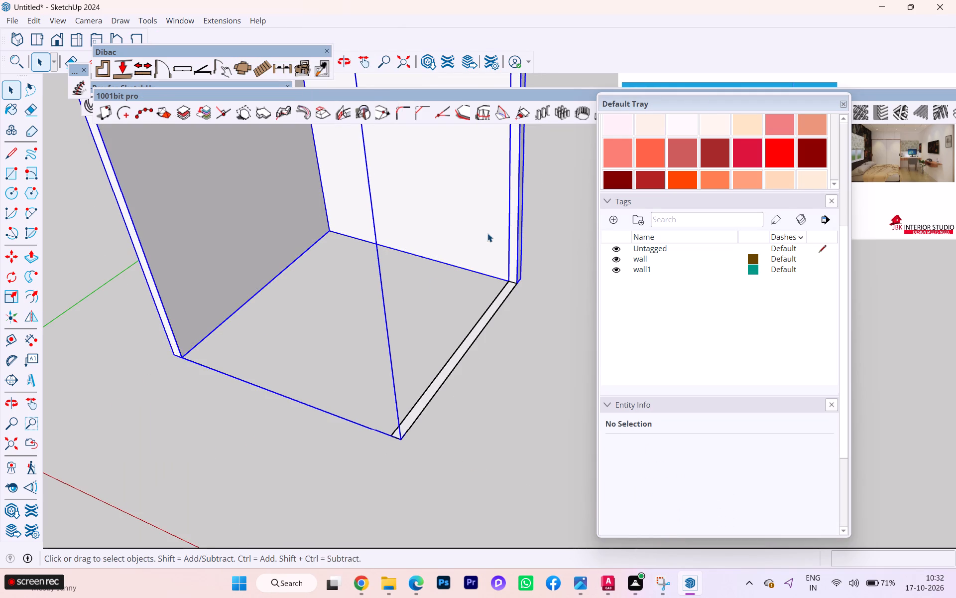
left_click(695, 439)
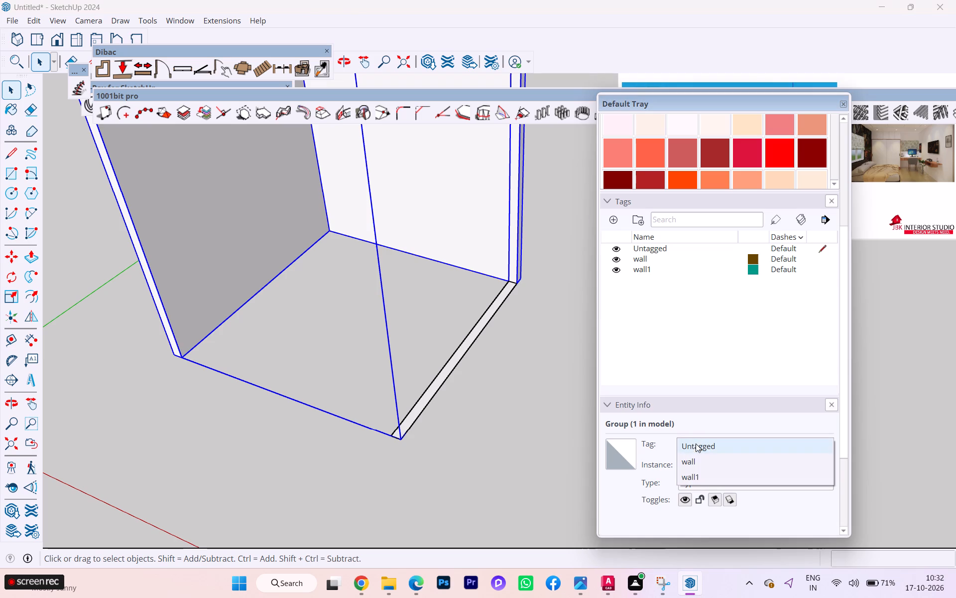
left_click(690, 457)
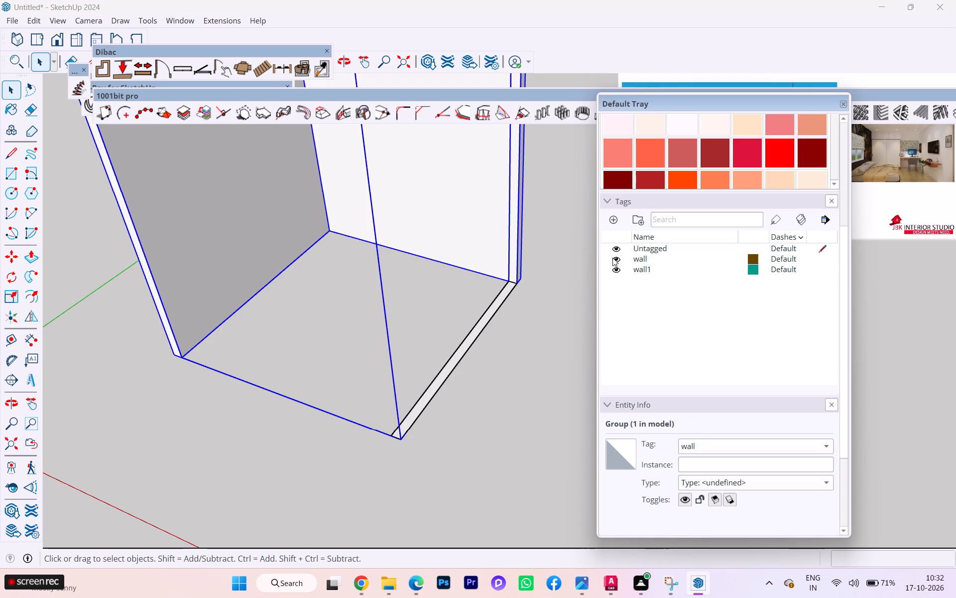
Hide the wall tag and Push/Pull the remaining floor strip of the right wall up 10'.
left_click(612, 257)
double_click(459, 356)
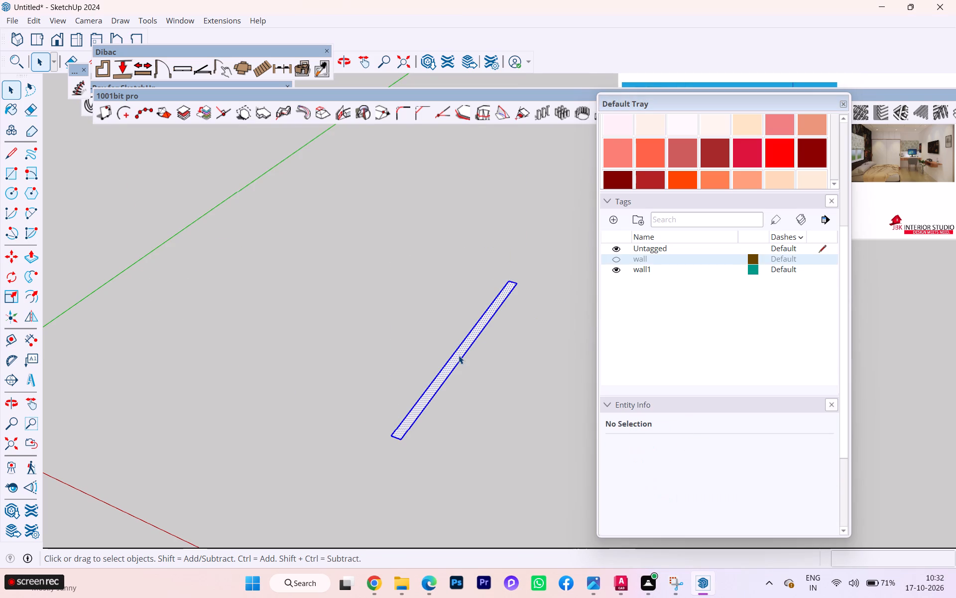
key("p")
left_click(459, 355)
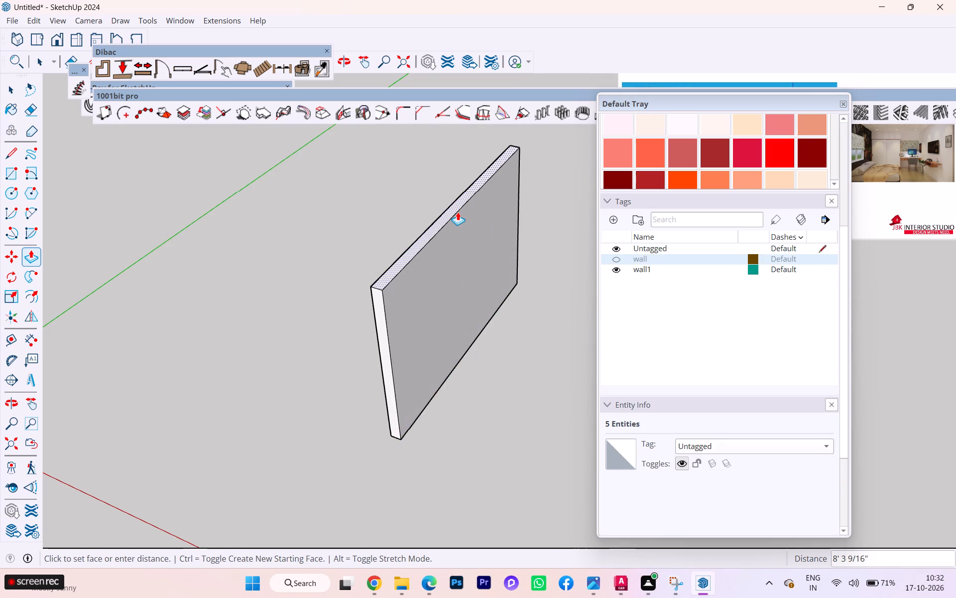
type("10")
key("apostrophe")
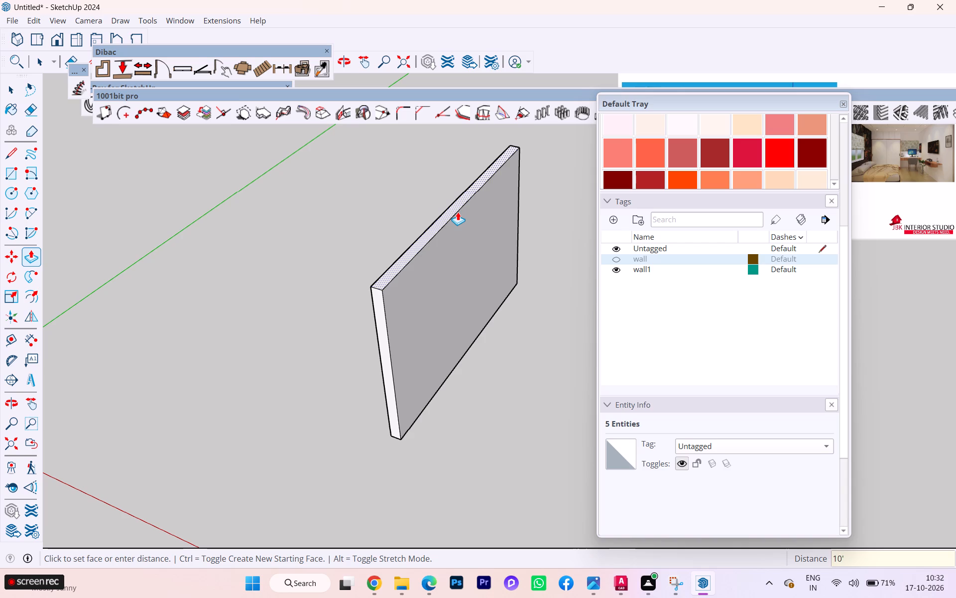
key("Return")
left_click(522, 331)
key("space")
left_click(523, 327)
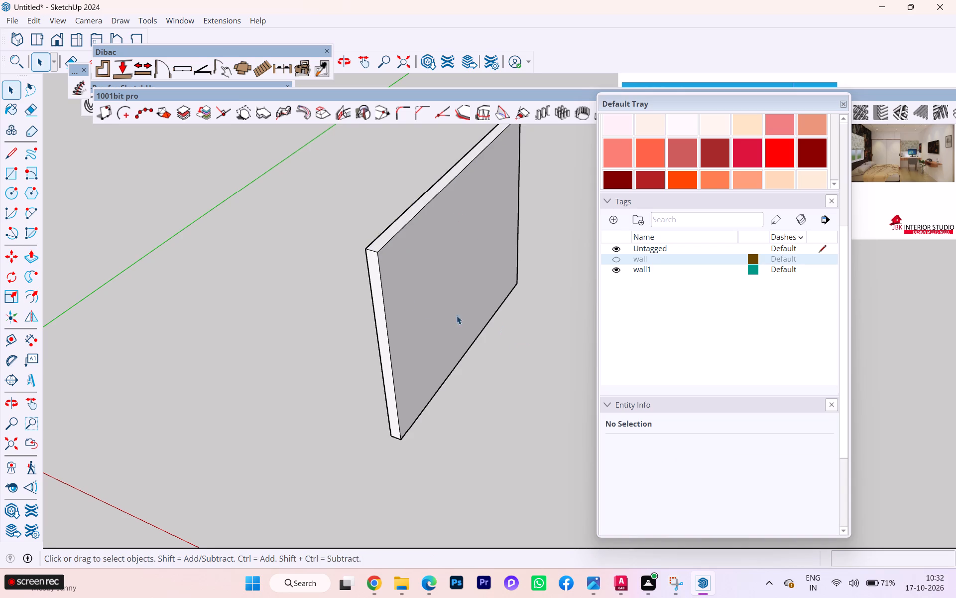
Make a group from the whole right wall and assign it the wall1 tag.
triple_click(407, 300)
right_click(407, 300)
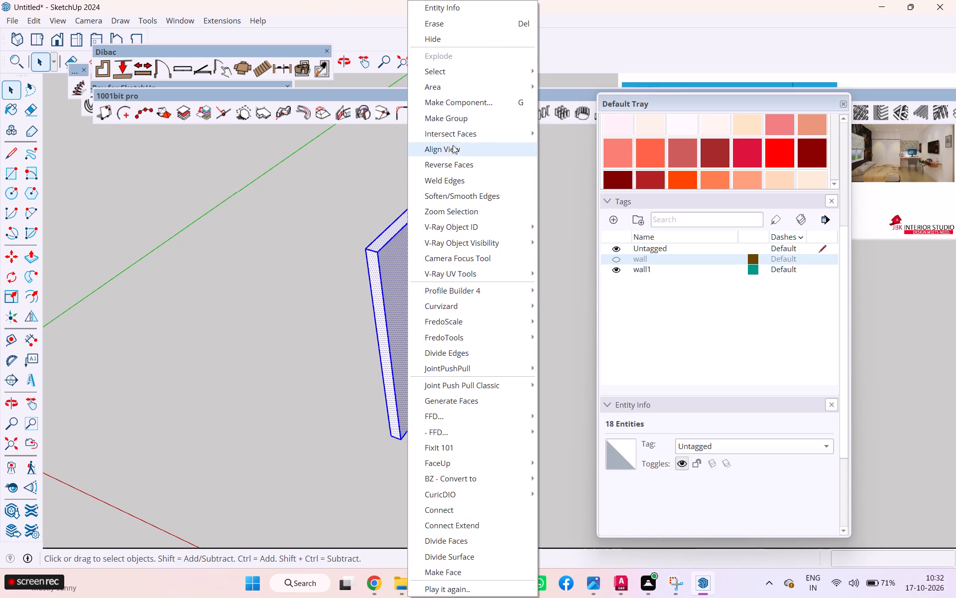
left_click(459, 122)
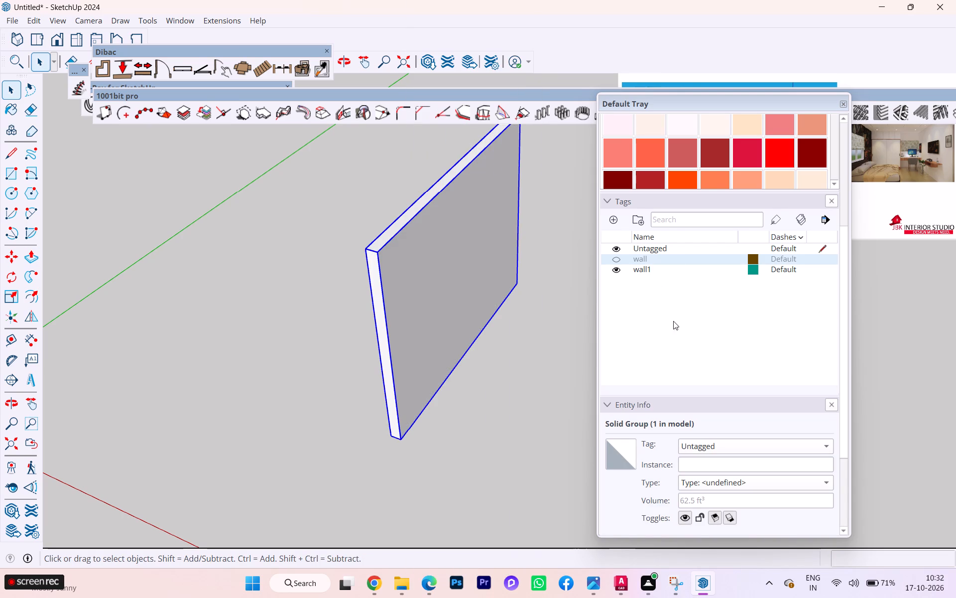
left_click(700, 448)
left_click(698, 476)
left_click(531, 374)
Make the wall tag visible again.
left_click(614, 261)
left_click(564, 300)
Open the L-shaped wall group down to its faces and Push/Pull its top face down 10'.
scroll(471, 313, "down", 3)
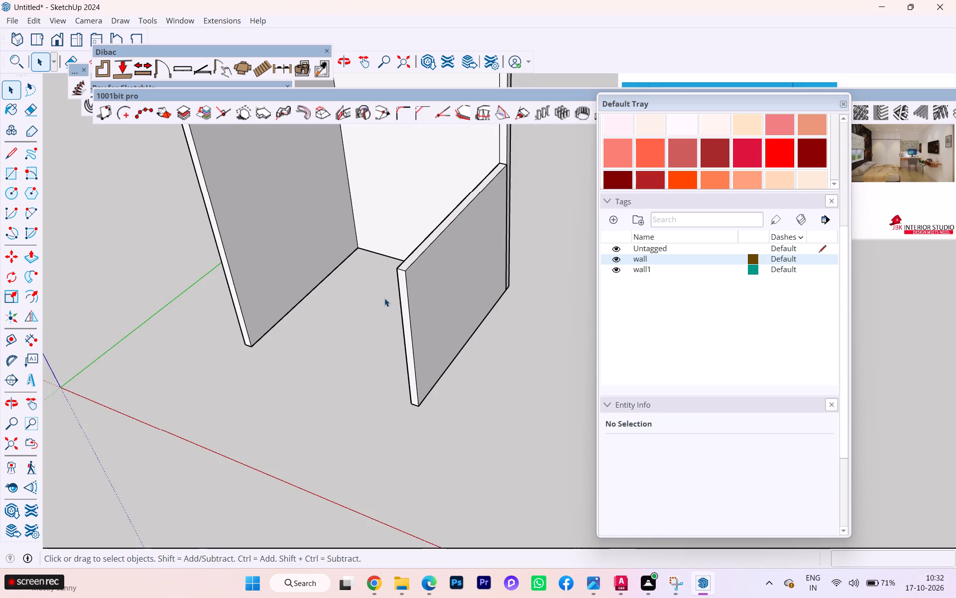
middle_click_drag(384, 298, 574, 250)
scroll(441, 242, "down", 8)
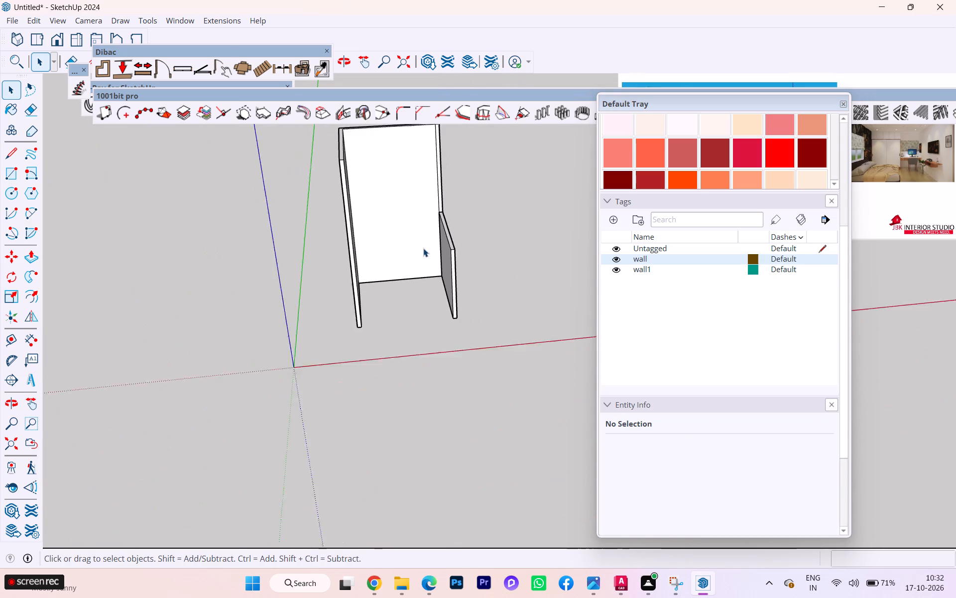
scroll(423, 248, "down", 1)
scroll(363, 165, "up", 5)
scroll(342, 143, "down", 1)
scroll(342, 143, "up", 1)
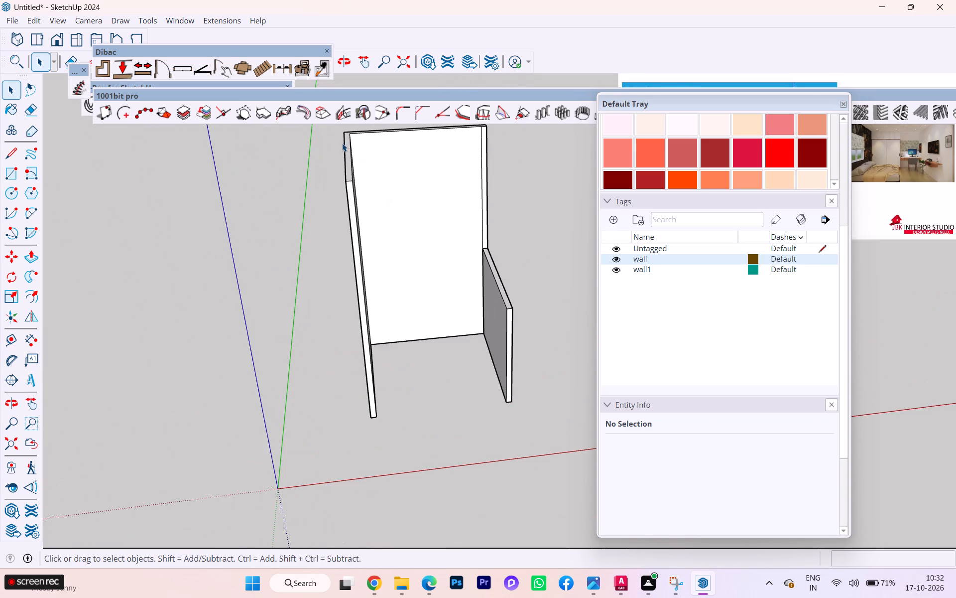
scroll(342, 143, "up", 7)
scroll(342, 144, "down", 2)
scroll(347, 154, "up", 1)
left_click(354, 176, "ctrl")
double_click(350, 182)
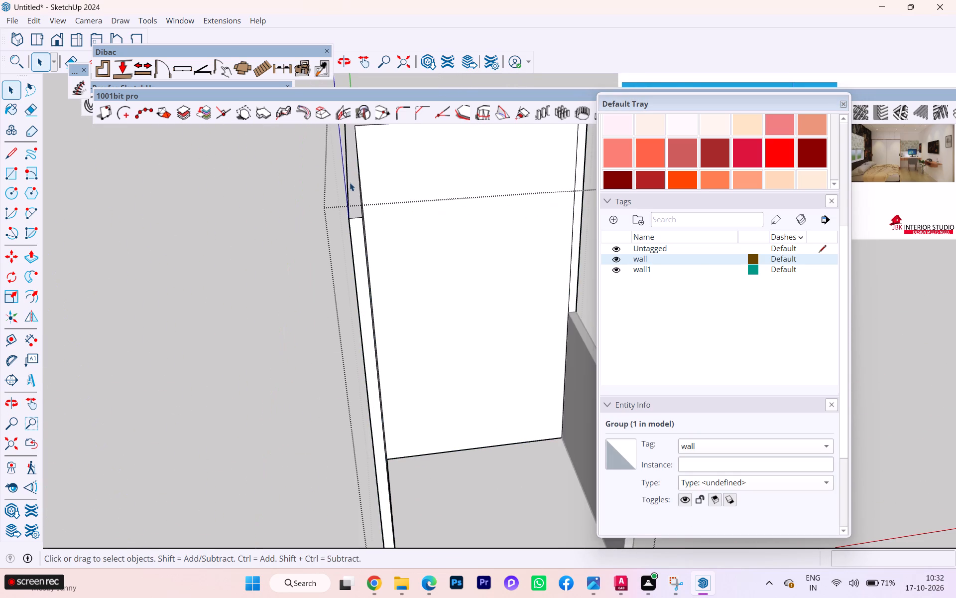
left_click(350, 188)
double_click(350, 188)
left_click(350, 188)
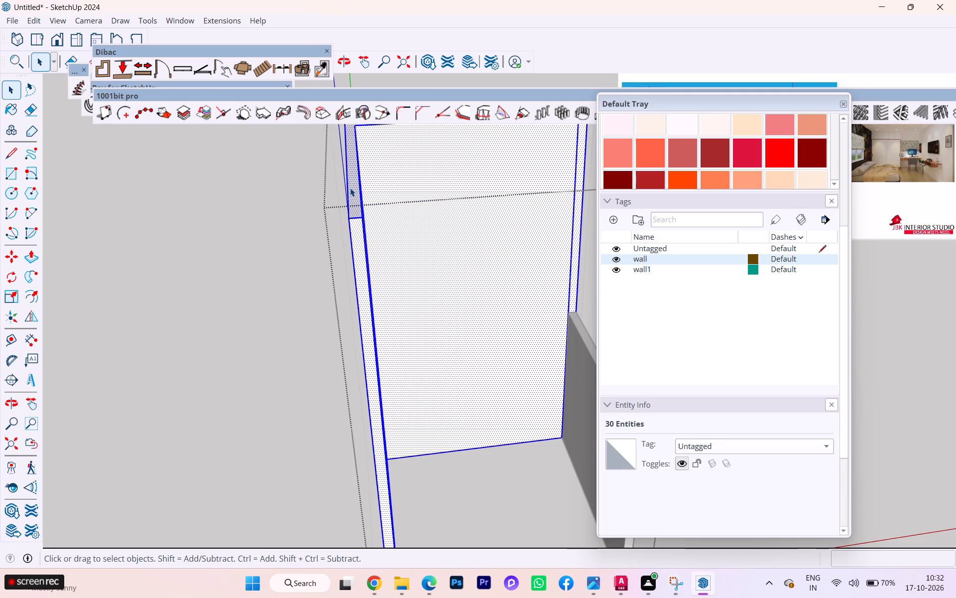
key("p")
left_click(350, 188)
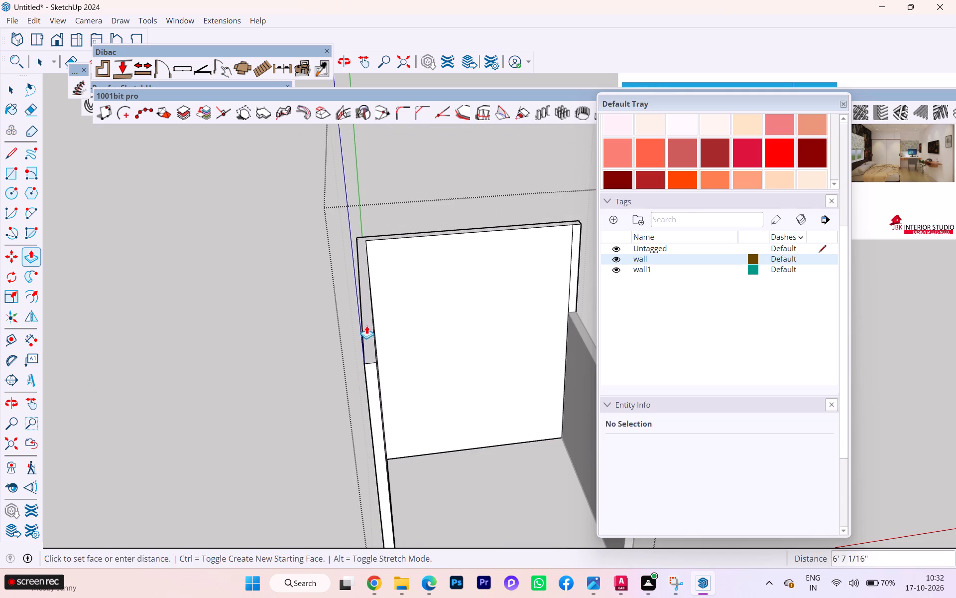
type("10'")
key("Return")
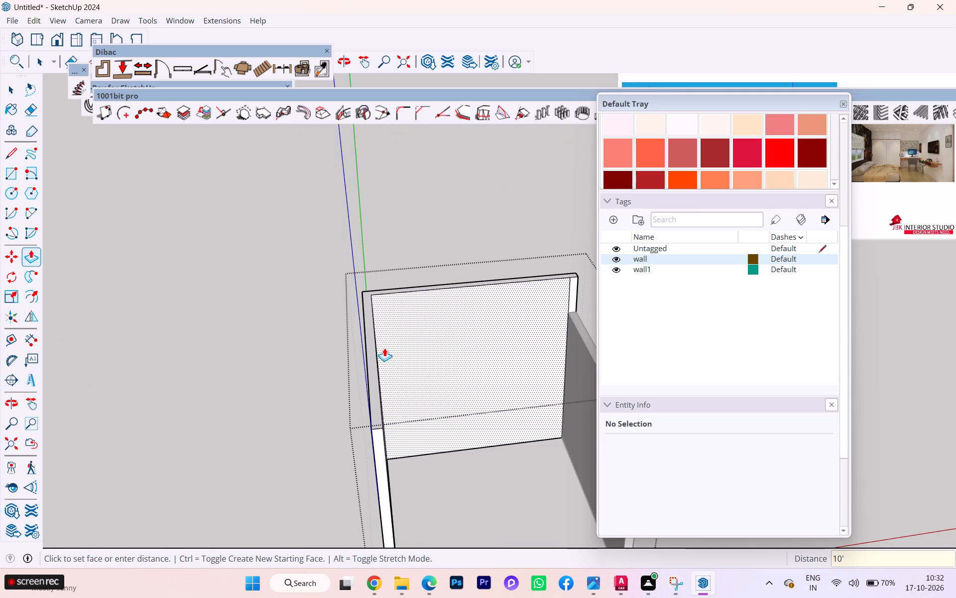
Push/Pull the L-shaped wall's top face down to the right wall's top edge, then leave group editing.
left_click(374, 386)
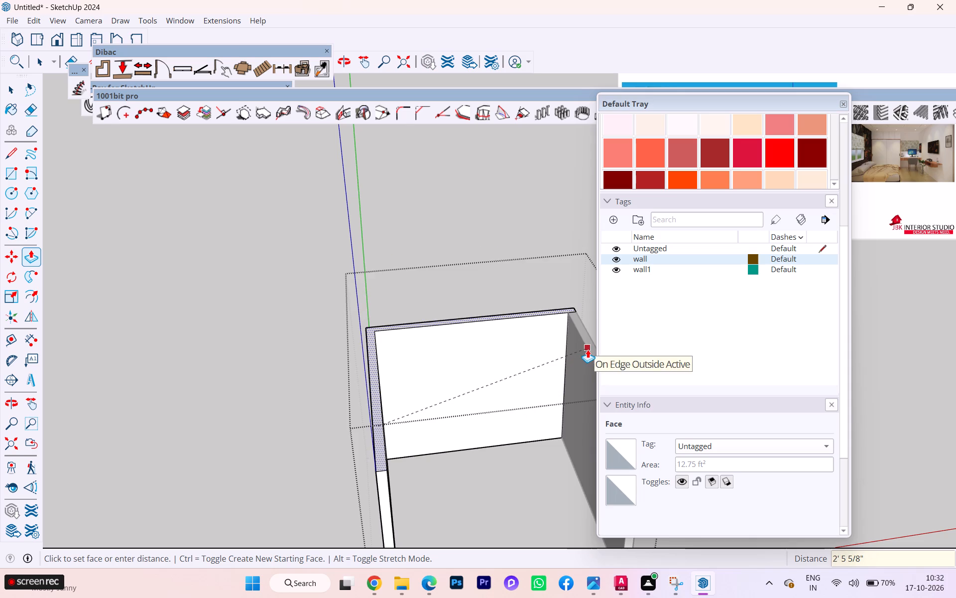
left_click(588, 349)
key("space")
left_click(207, 307)
middle_click_drag(425, 400, 383, 359)
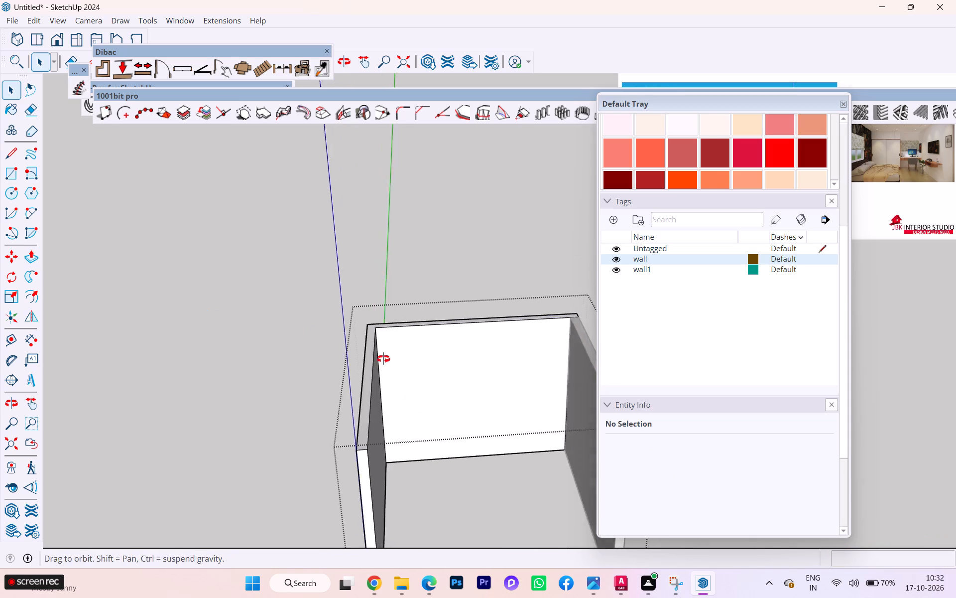
middle_click_drag(383, 359, 222, 271)
left_click(219, 338)
Examine the heights and junctions of the three walls from several sides.
middle_click_drag(342, 410, 483, 435)
scroll(342, 410, "down", 1)
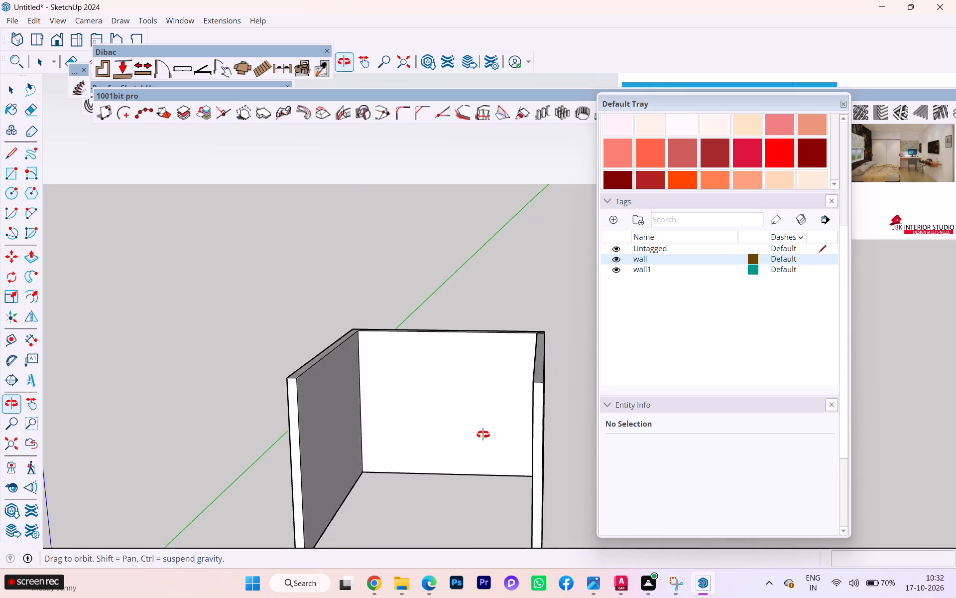
middle_click_drag(483, 435, 603, 447)
scroll(575, 432, "up", 4)
scroll(324, 359, "up", 3)
scroll(176, 267, "down", 4)
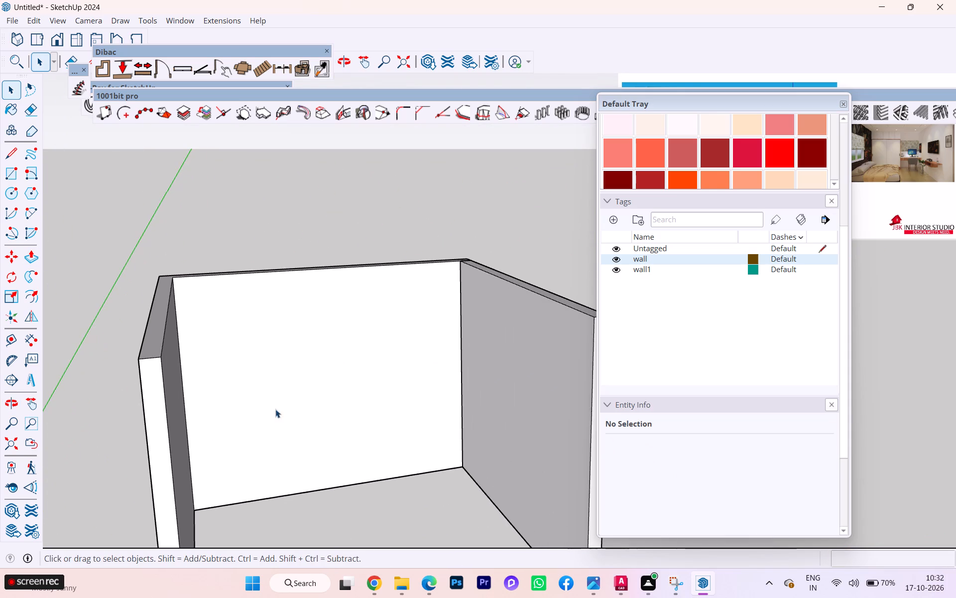
middle_click_drag(362, 464, 279, 403)
scroll(279, 391, "down", 2)
scroll(279, 391, "up", 1)
scroll(279, 391, "down", 1)
scroll(285, 451, "down", 3)
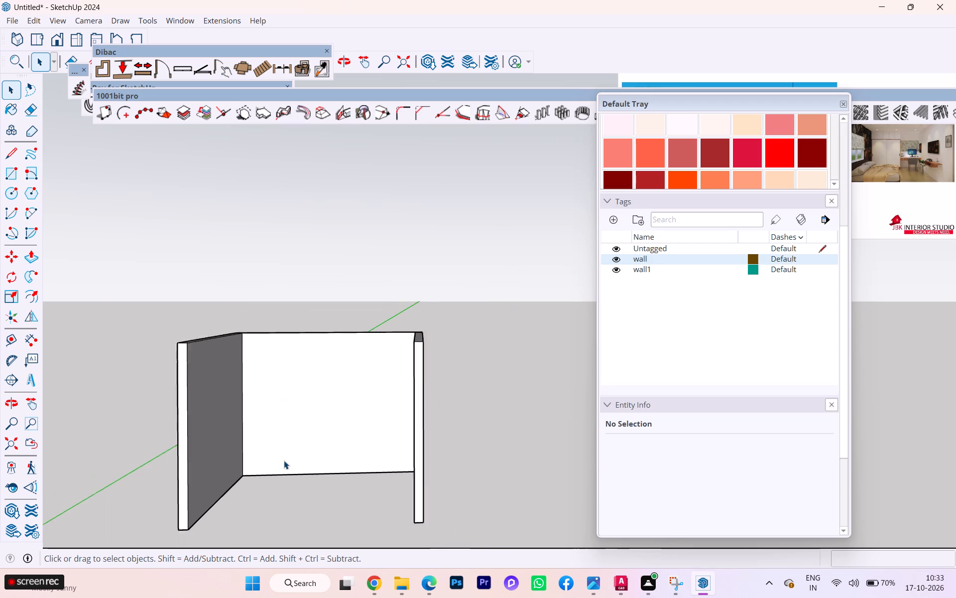
scroll(284, 460, "down", 2)
middle_click_drag(283, 460, 245, 499)
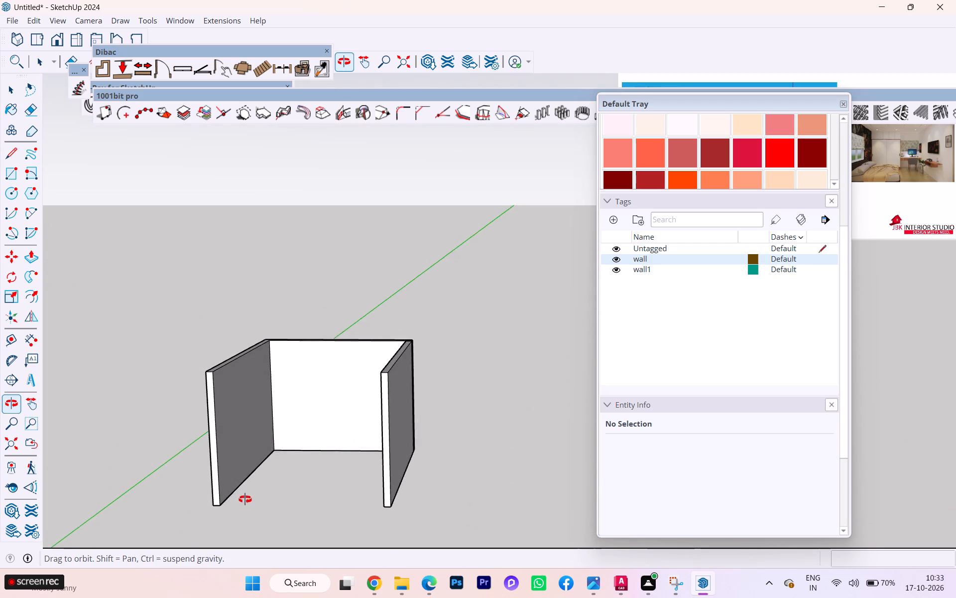
middle_click_drag(245, 499, 260, 501)
scroll(260, 501, "up", 7)
scroll(259, 491, "down", 2)
middle_click_drag(258, 493, 116, 500)
scroll(116, 500, "down", 1)
scroll(230, 497, "up", 1)
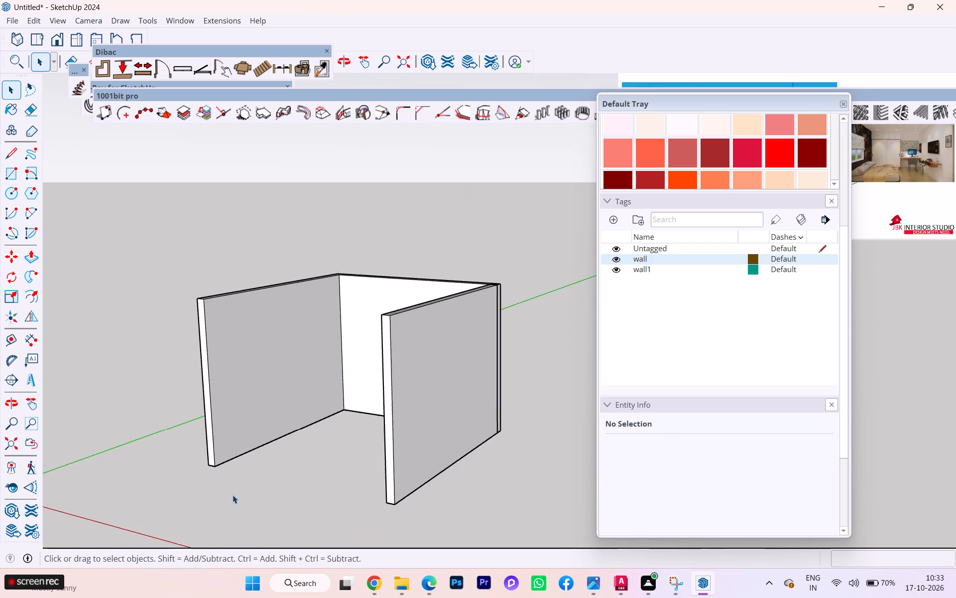
scroll(233, 495, "up", 2)
Draw a 13' by 13' horizontal floor rectangle from the left wall's front outer corner to the opposite rear outer corner.
key("r")
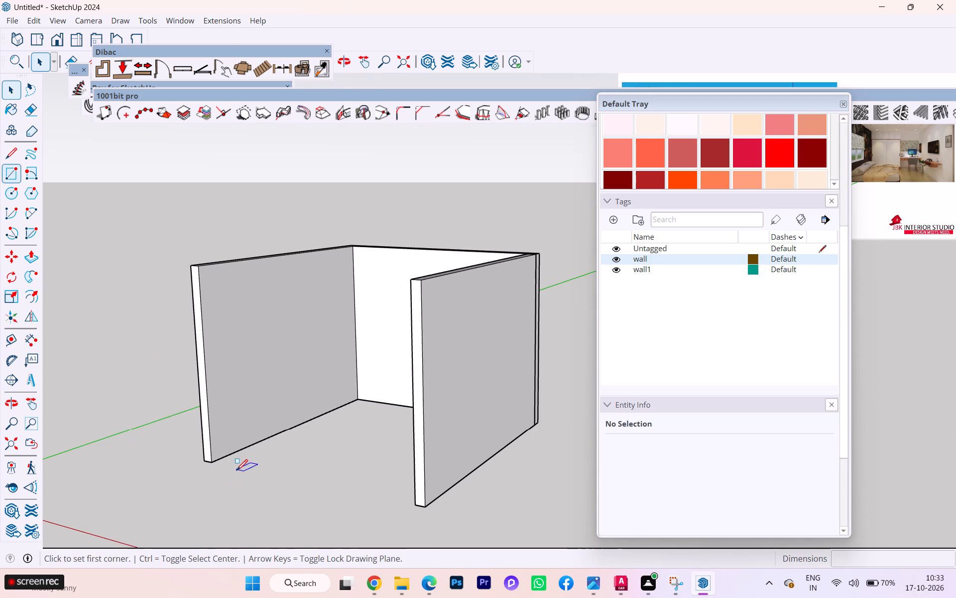
scroll(205, 465, "up", 3)
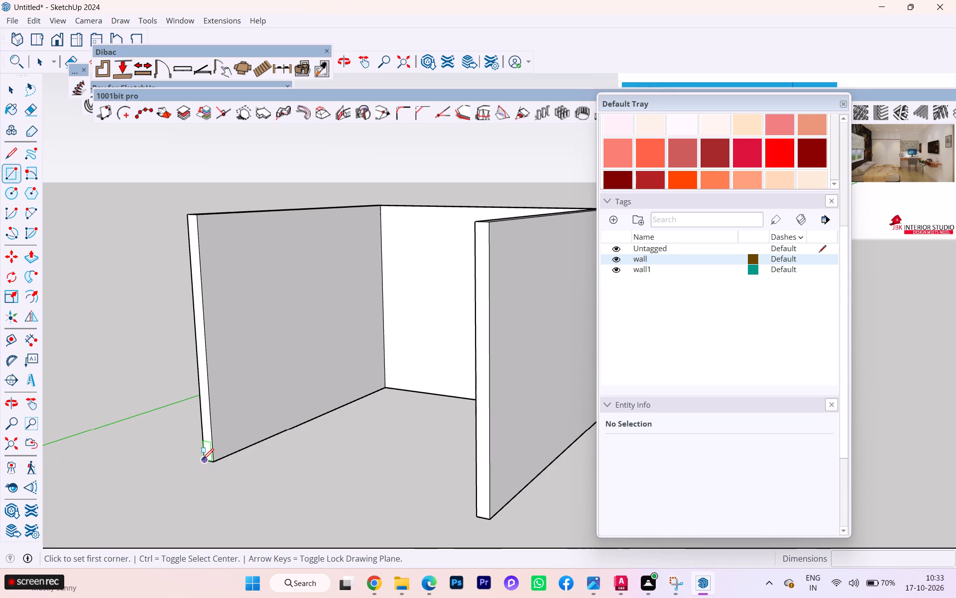
left_click(203, 459)
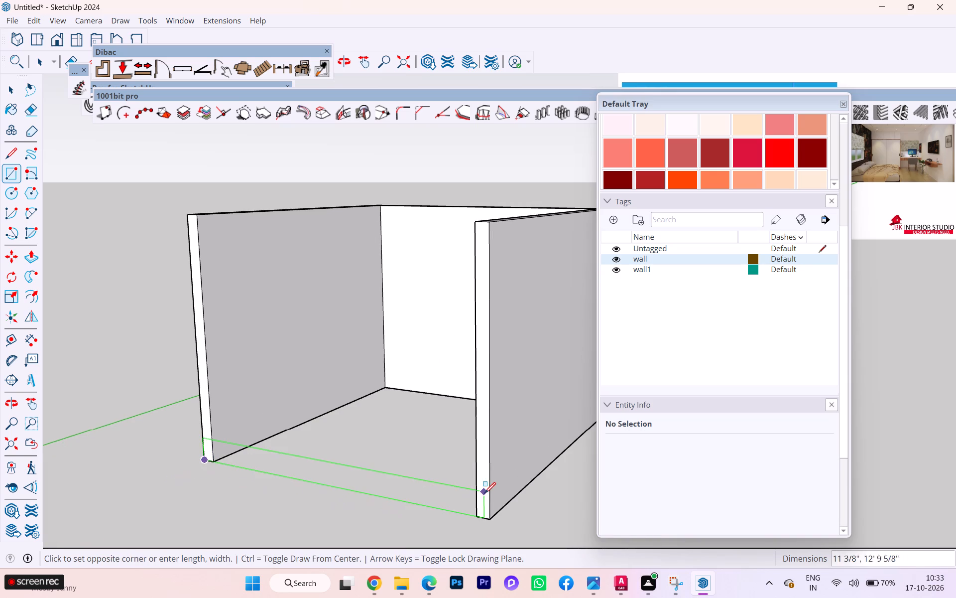
middle_click_drag(484, 493, 377, 500)
key("Up")
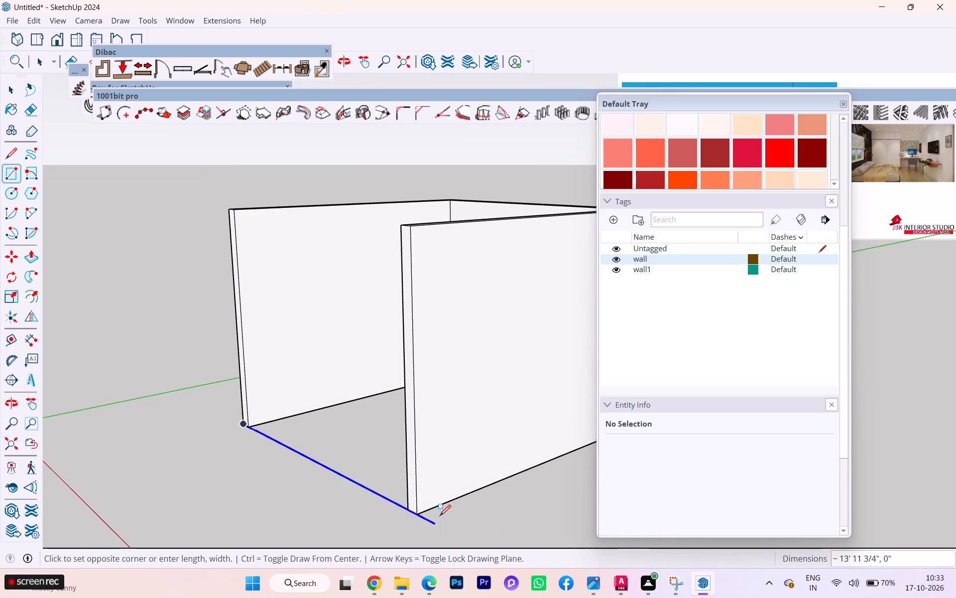
scroll(337, 494, "down", 2)
scroll(281, 485, "down", 2)
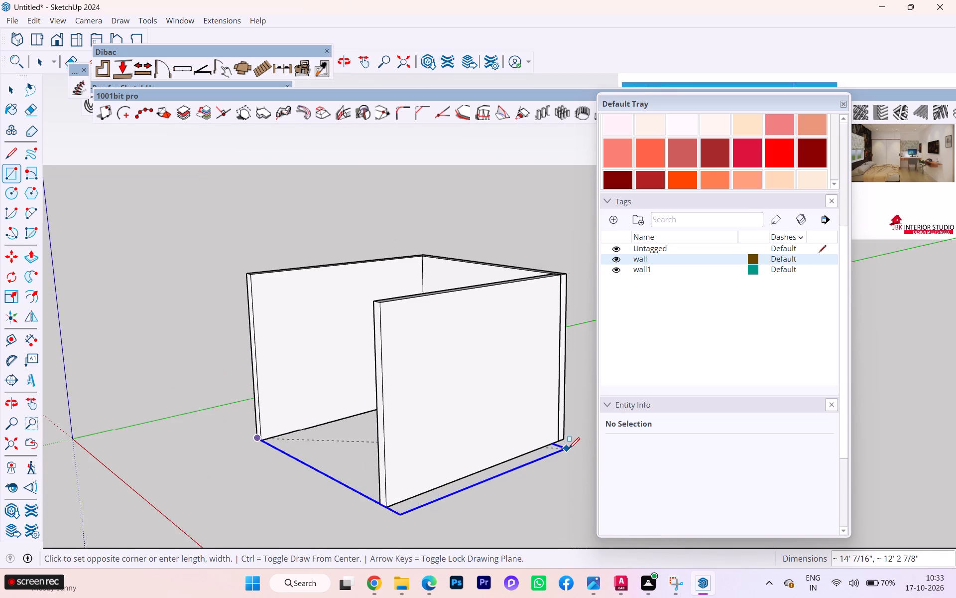
scroll(569, 448, "up", 2)
left_click(563, 437)
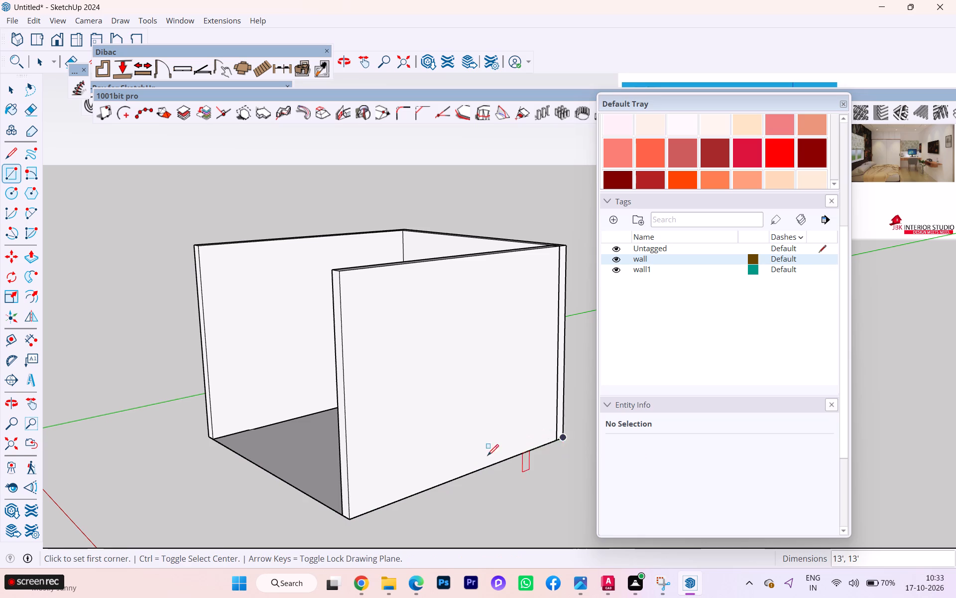
Push/Pull the 13' by 13' floor face downward 6" to form the floor slab.
key("space")
scroll(276, 461, "down", 1)
middle_click_drag(276, 461, 239, 527)
scroll(264, 477, "up", 6)
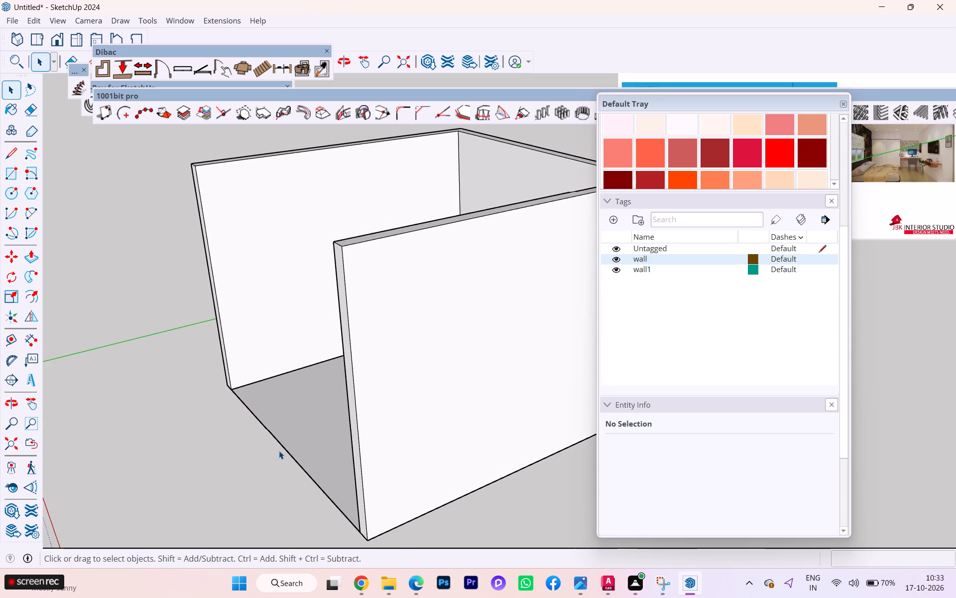
scroll(280, 449, "up", 2)
left_click(286, 437)
double_click(286, 437)
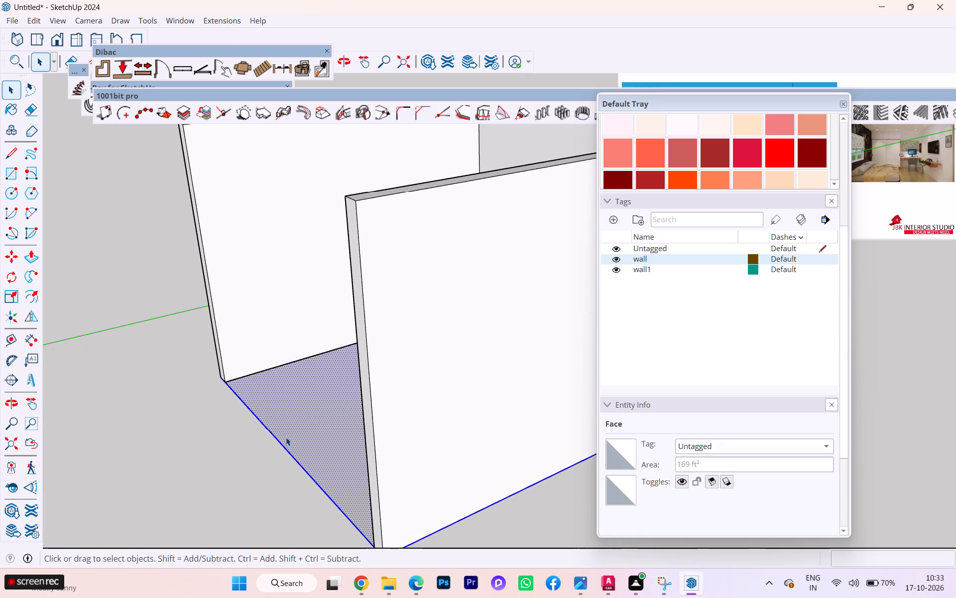
double_click(288, 439)
key("p")
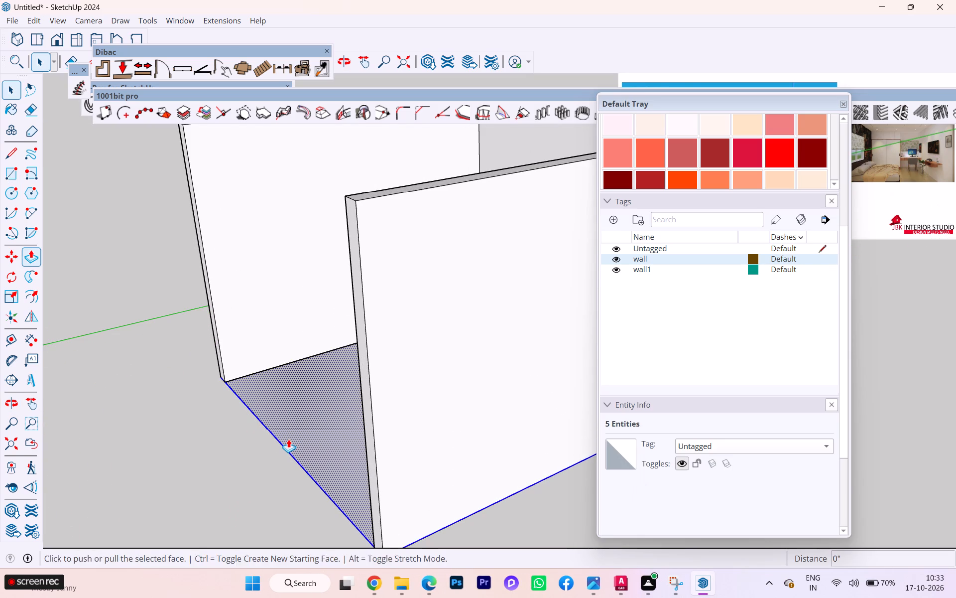
left_click(288, 439)
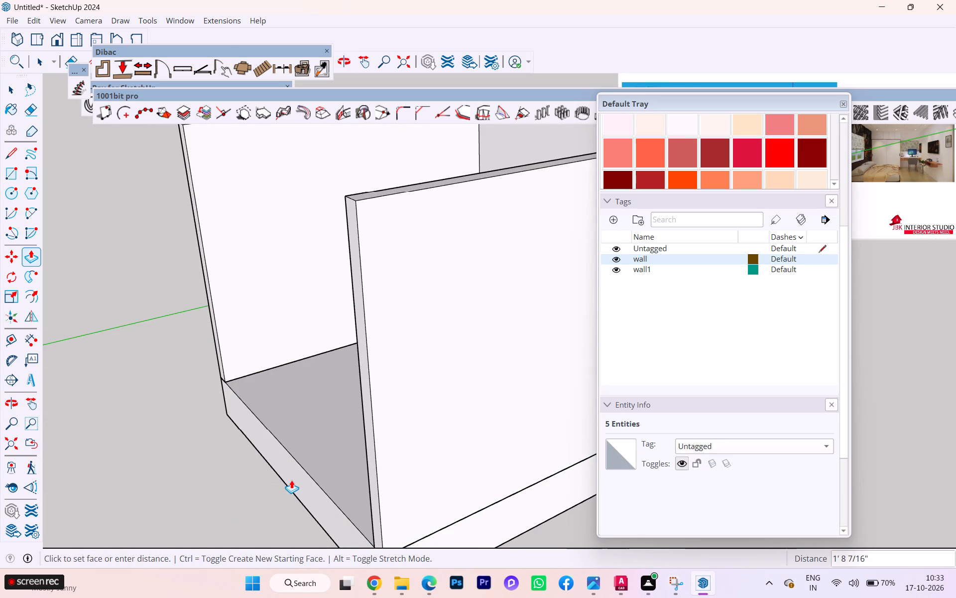
key("6")
key("Return")
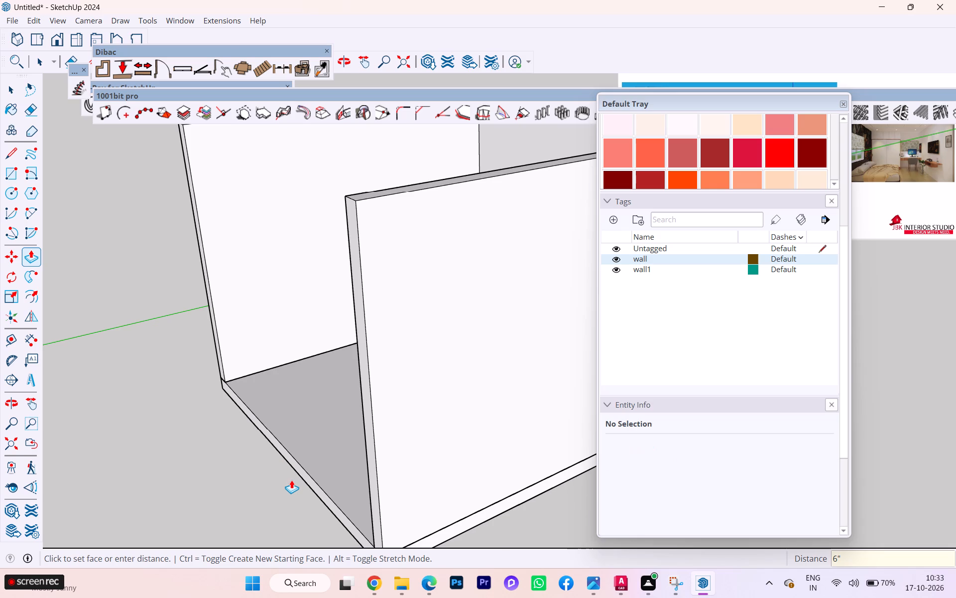
key("space")
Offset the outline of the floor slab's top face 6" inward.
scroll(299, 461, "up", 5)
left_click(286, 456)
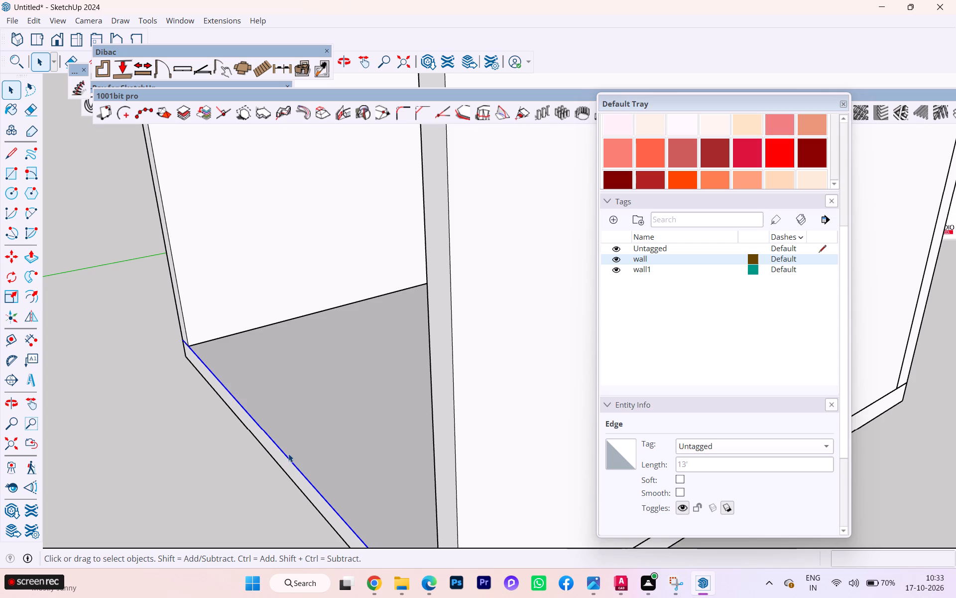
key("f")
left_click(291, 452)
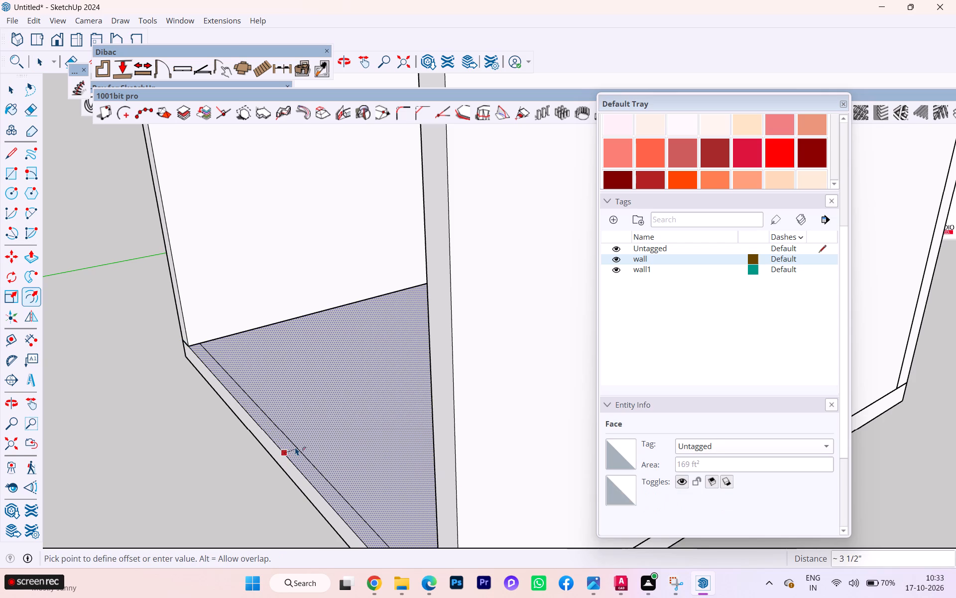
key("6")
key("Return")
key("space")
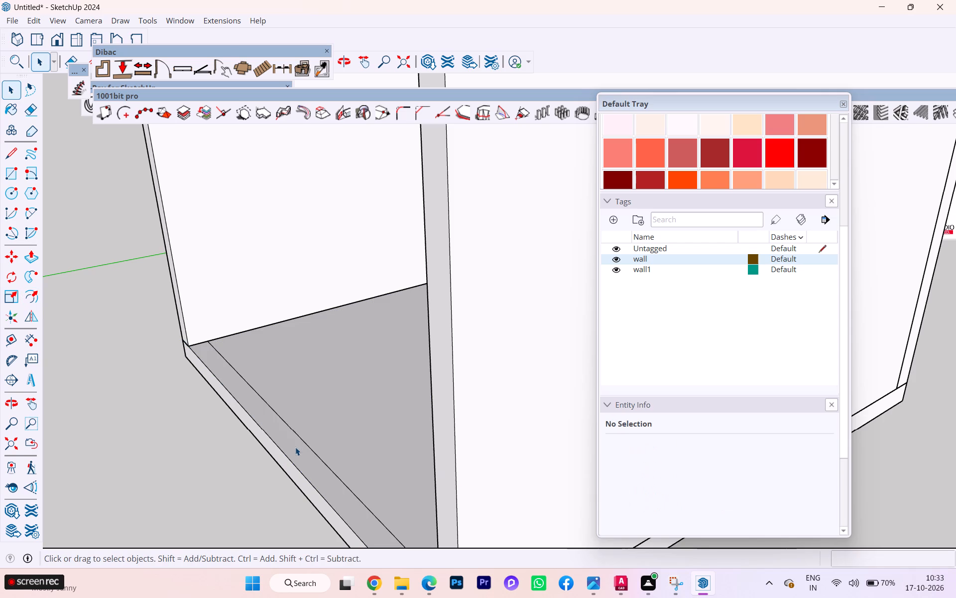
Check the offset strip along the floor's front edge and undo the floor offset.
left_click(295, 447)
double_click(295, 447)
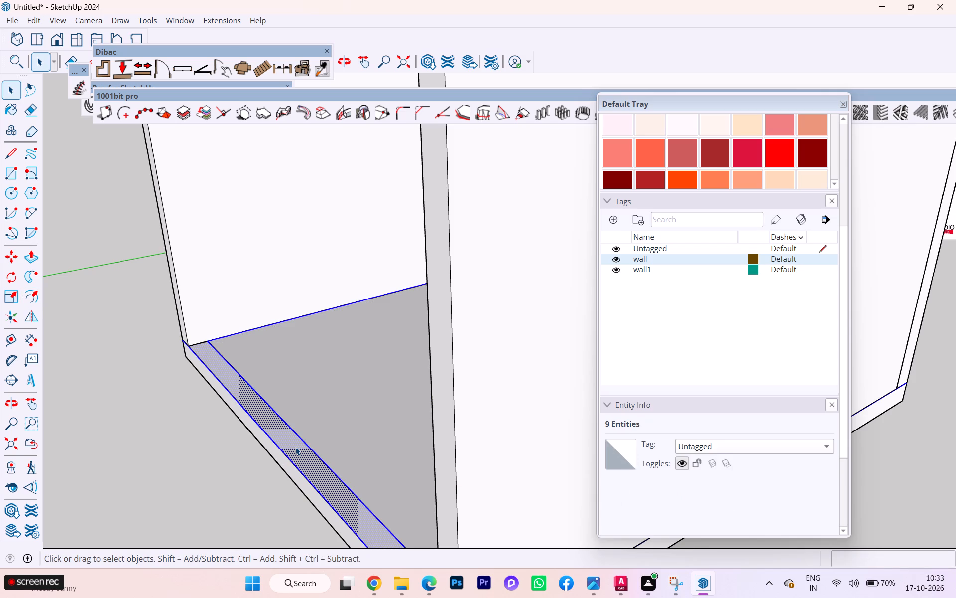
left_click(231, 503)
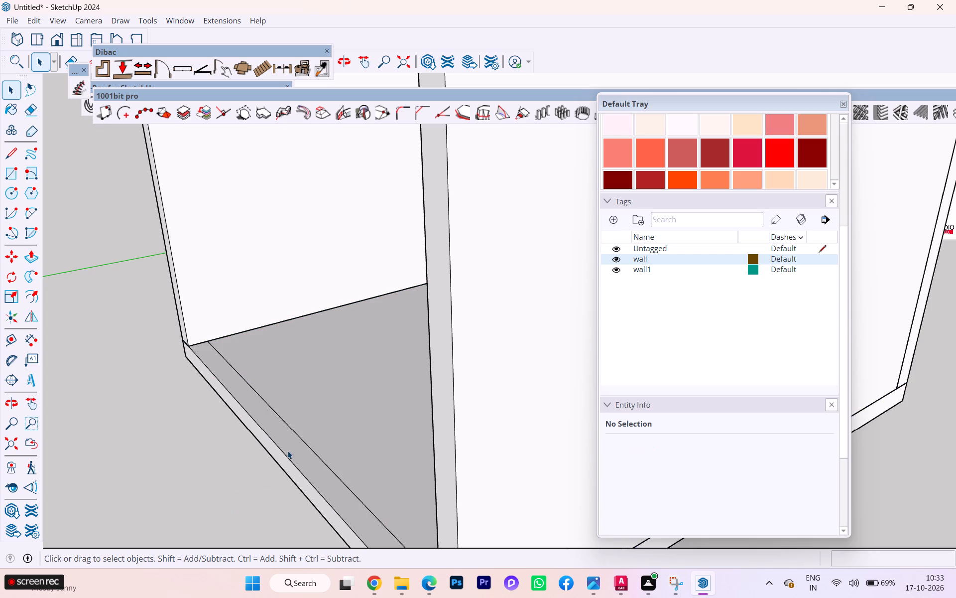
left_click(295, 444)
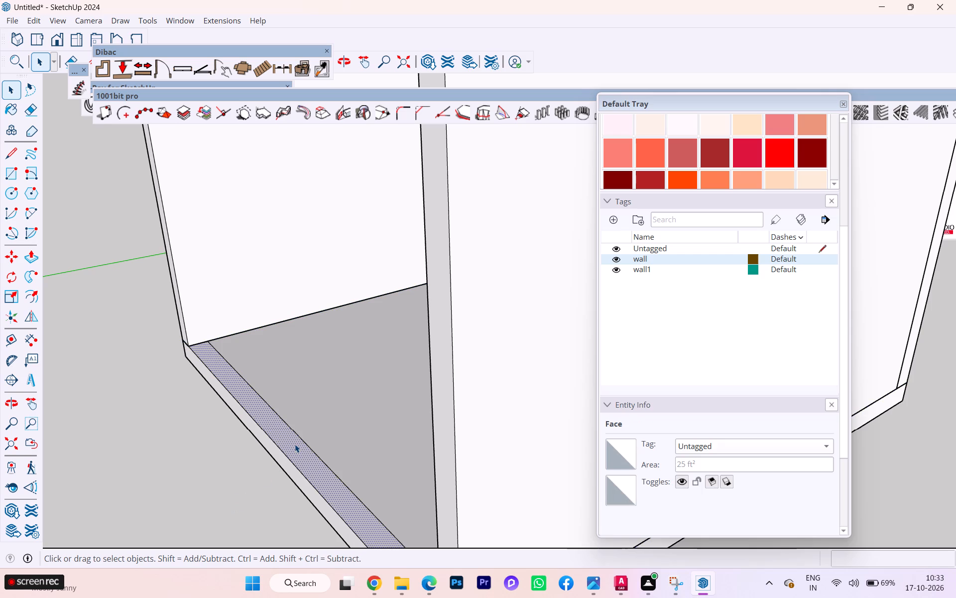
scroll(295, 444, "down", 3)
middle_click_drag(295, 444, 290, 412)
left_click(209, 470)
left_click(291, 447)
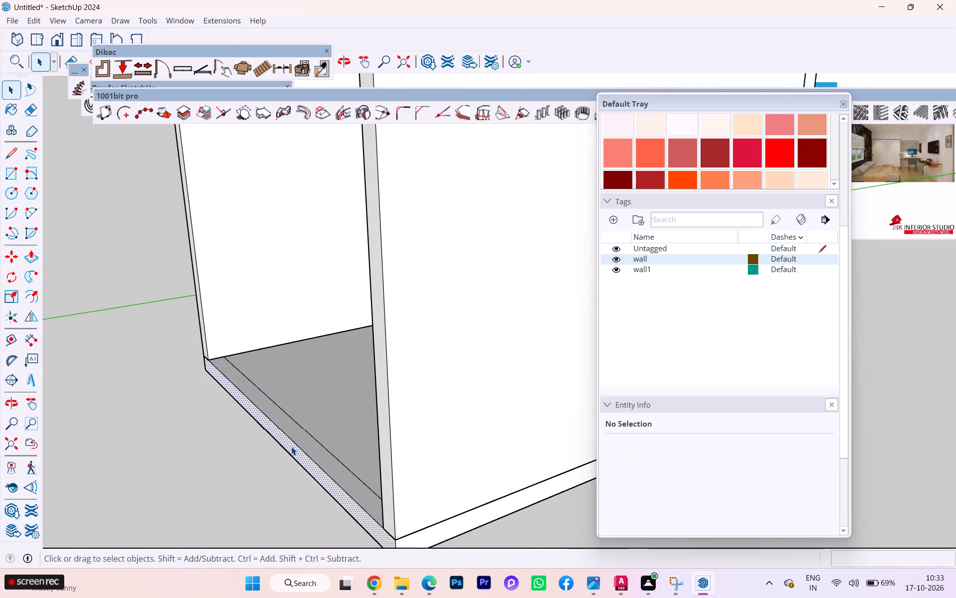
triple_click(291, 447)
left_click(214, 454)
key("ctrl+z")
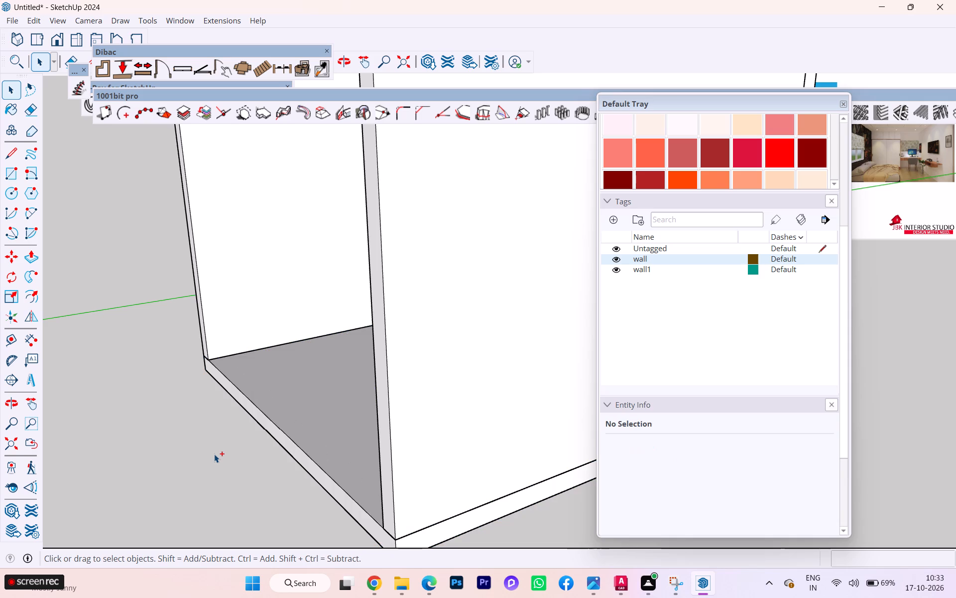
Select all connected geometry of the floor slab, make it a group and check that it selects as one object.
left_click(279, 444)
double_click(284, 439)
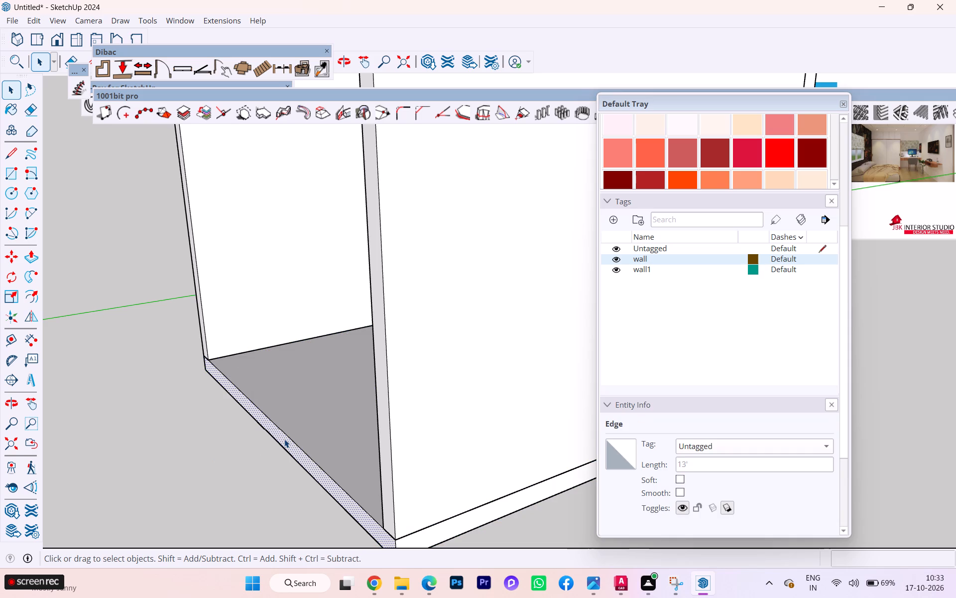
left_click(284, 439)
right_click(284, 439)
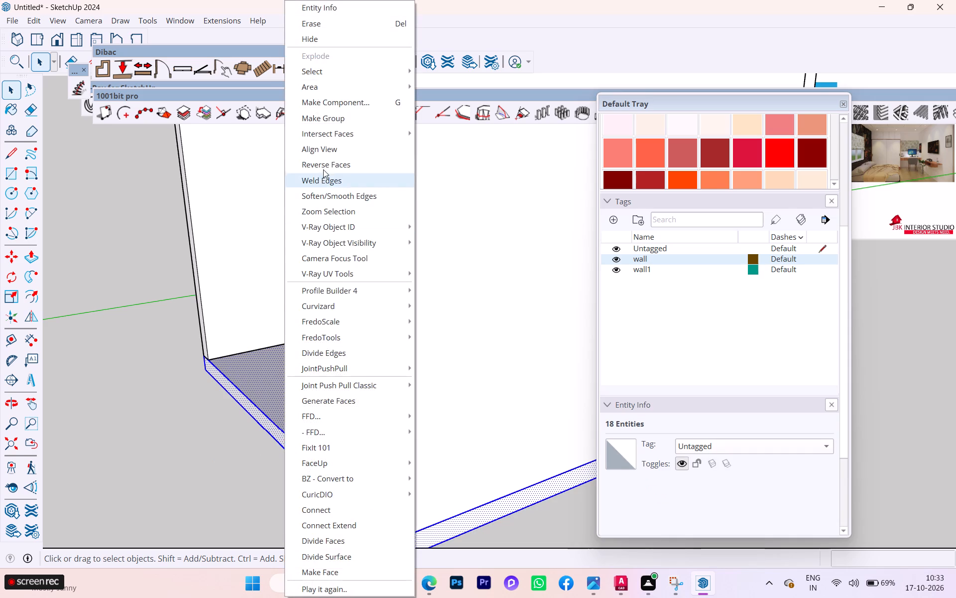
left_click(318, 123)
left_click(214, 405)
left_click(261, 405)
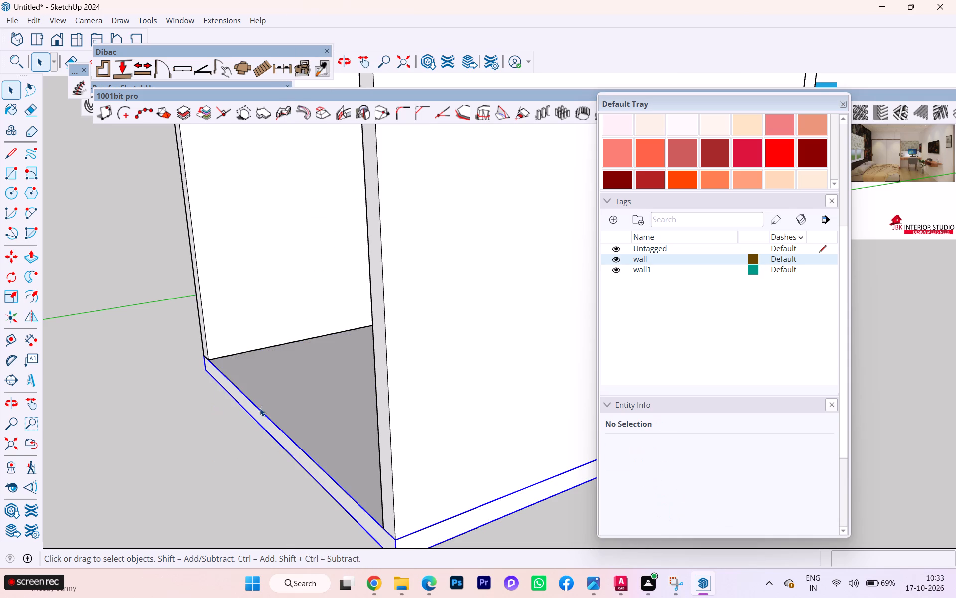
left_click(230, 456)
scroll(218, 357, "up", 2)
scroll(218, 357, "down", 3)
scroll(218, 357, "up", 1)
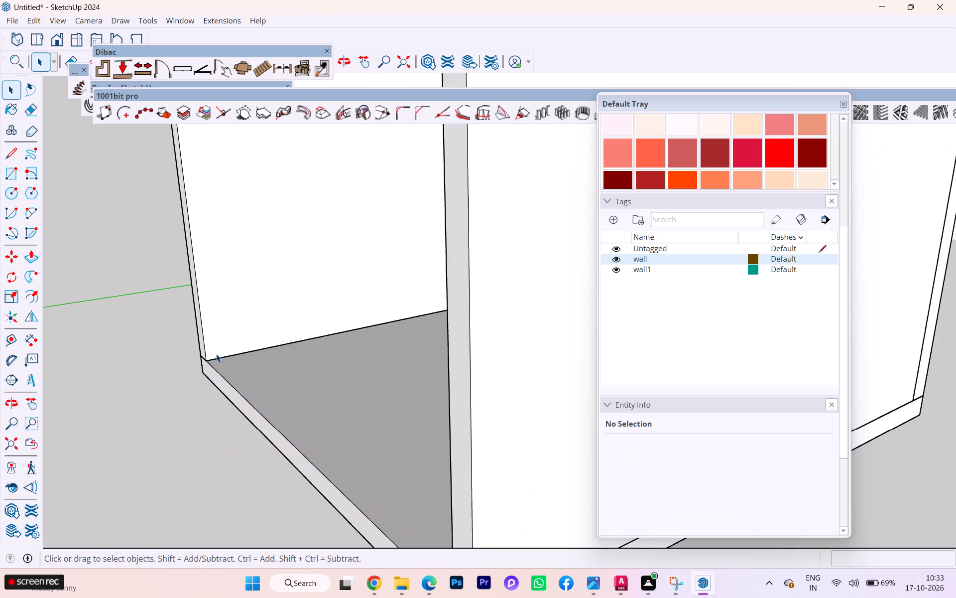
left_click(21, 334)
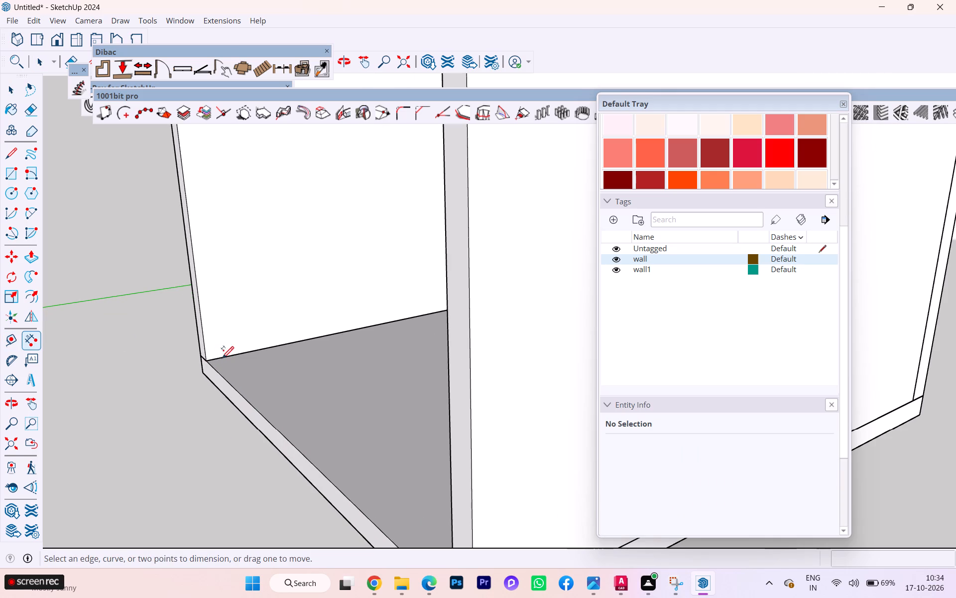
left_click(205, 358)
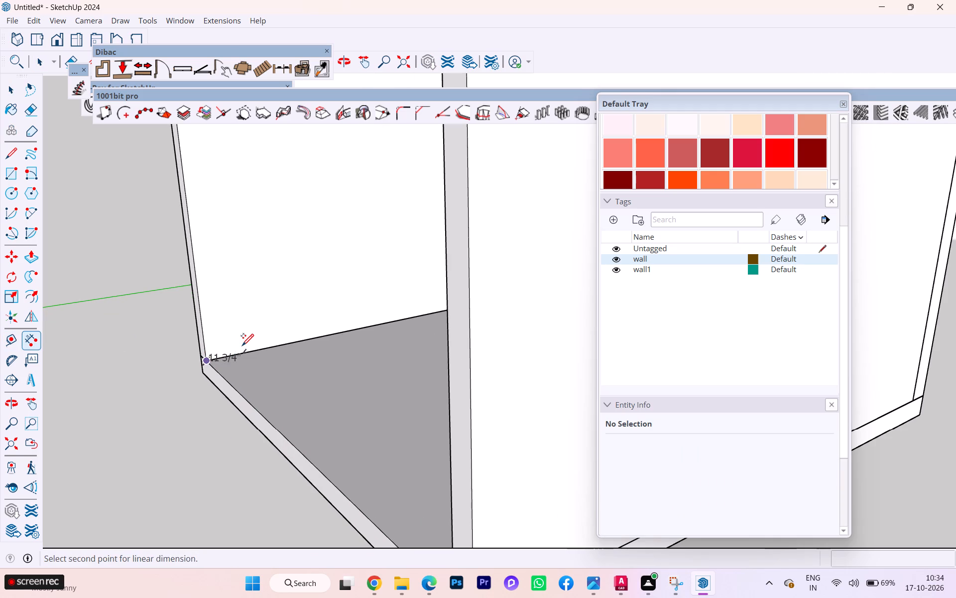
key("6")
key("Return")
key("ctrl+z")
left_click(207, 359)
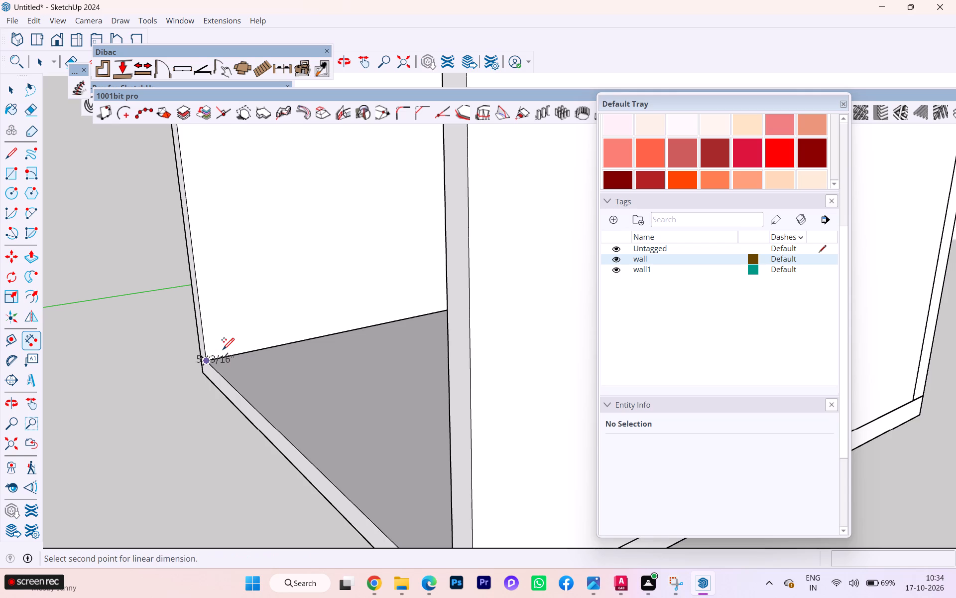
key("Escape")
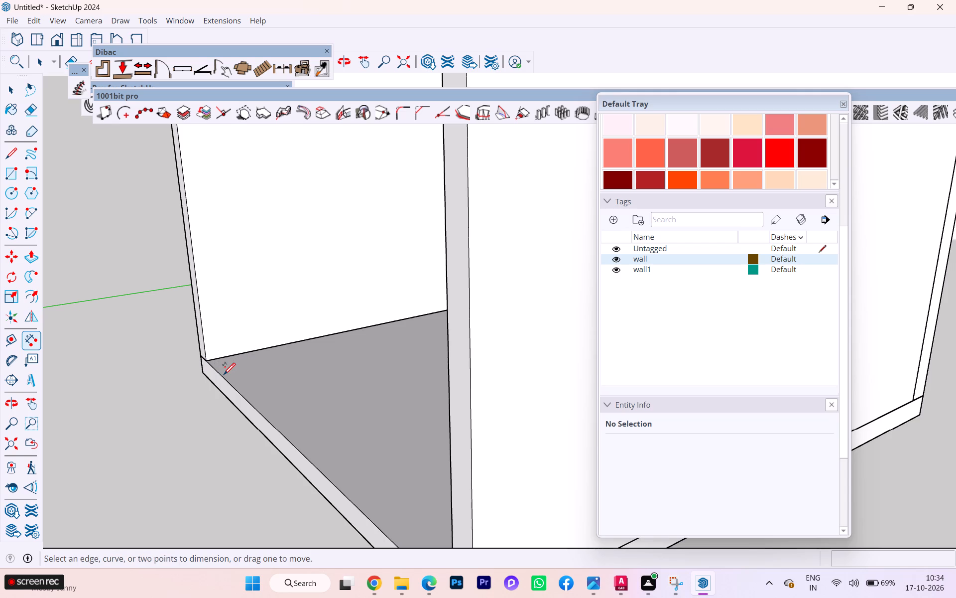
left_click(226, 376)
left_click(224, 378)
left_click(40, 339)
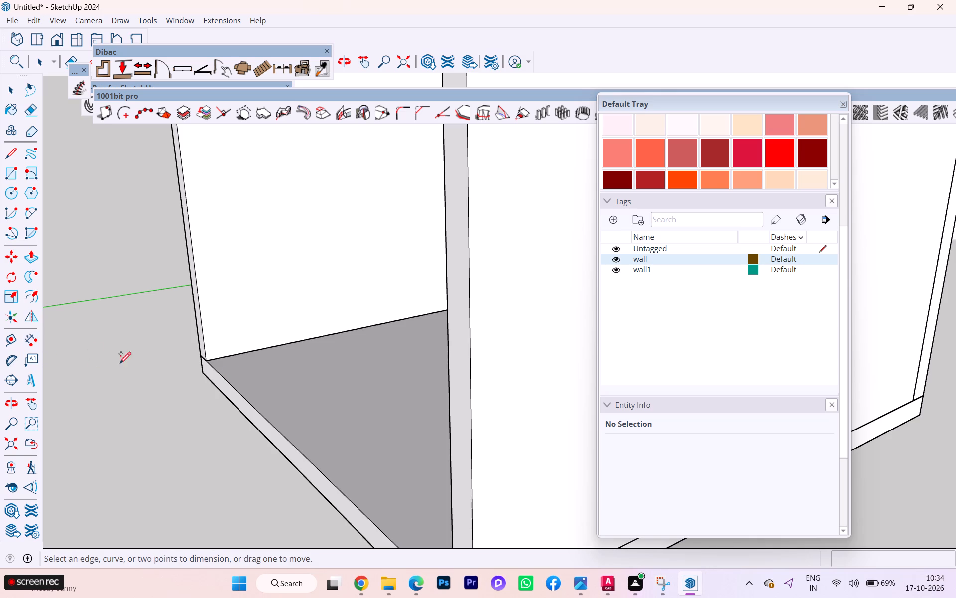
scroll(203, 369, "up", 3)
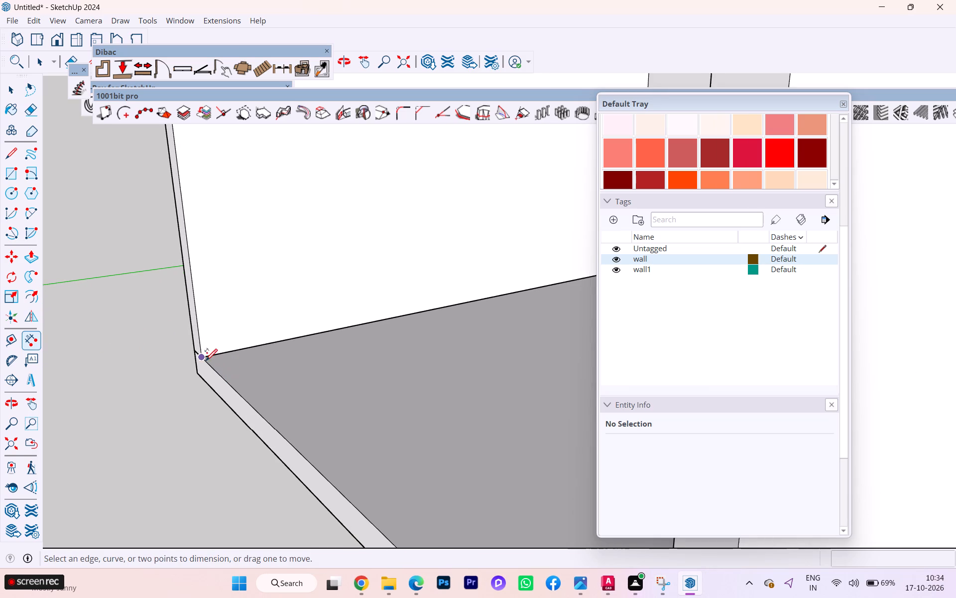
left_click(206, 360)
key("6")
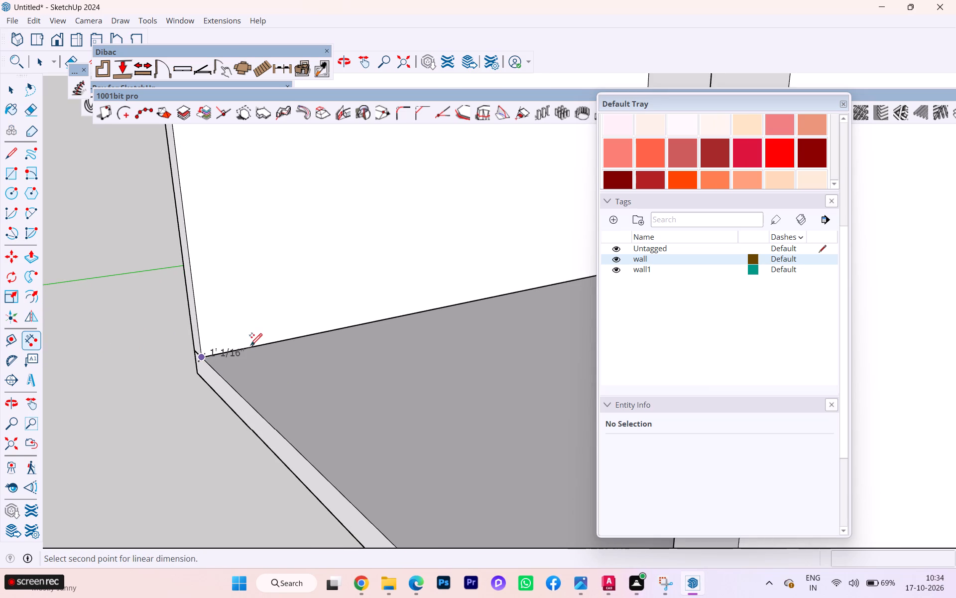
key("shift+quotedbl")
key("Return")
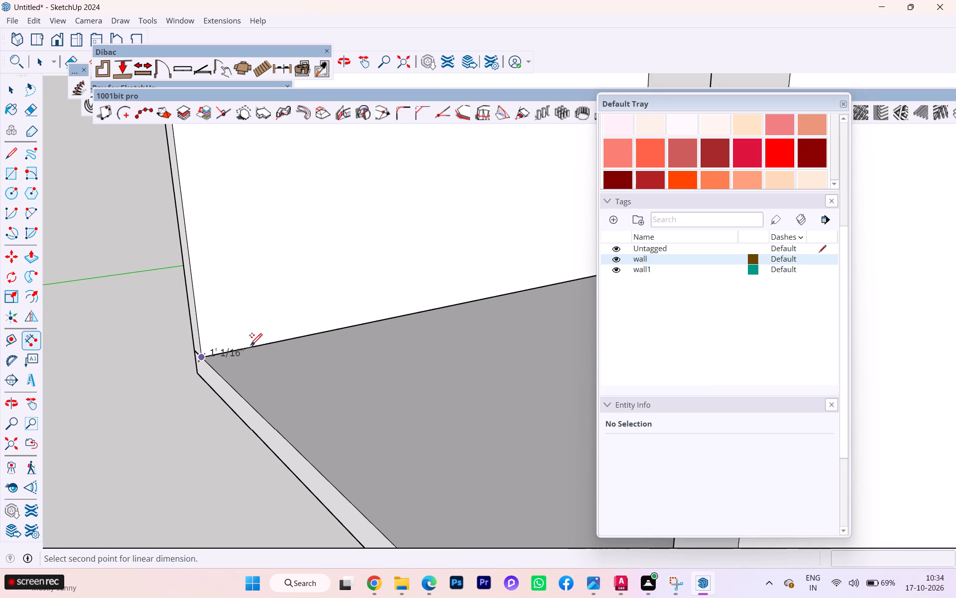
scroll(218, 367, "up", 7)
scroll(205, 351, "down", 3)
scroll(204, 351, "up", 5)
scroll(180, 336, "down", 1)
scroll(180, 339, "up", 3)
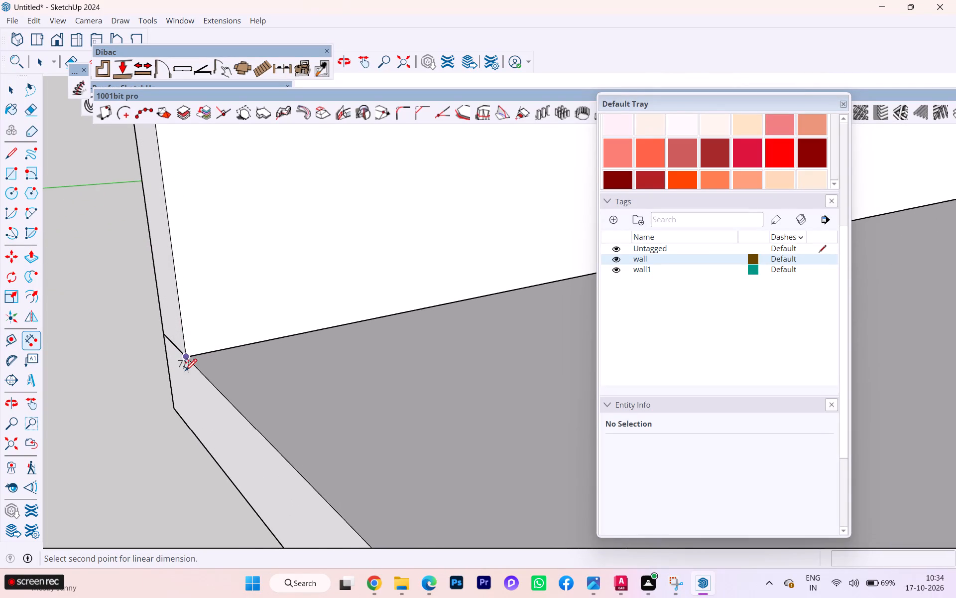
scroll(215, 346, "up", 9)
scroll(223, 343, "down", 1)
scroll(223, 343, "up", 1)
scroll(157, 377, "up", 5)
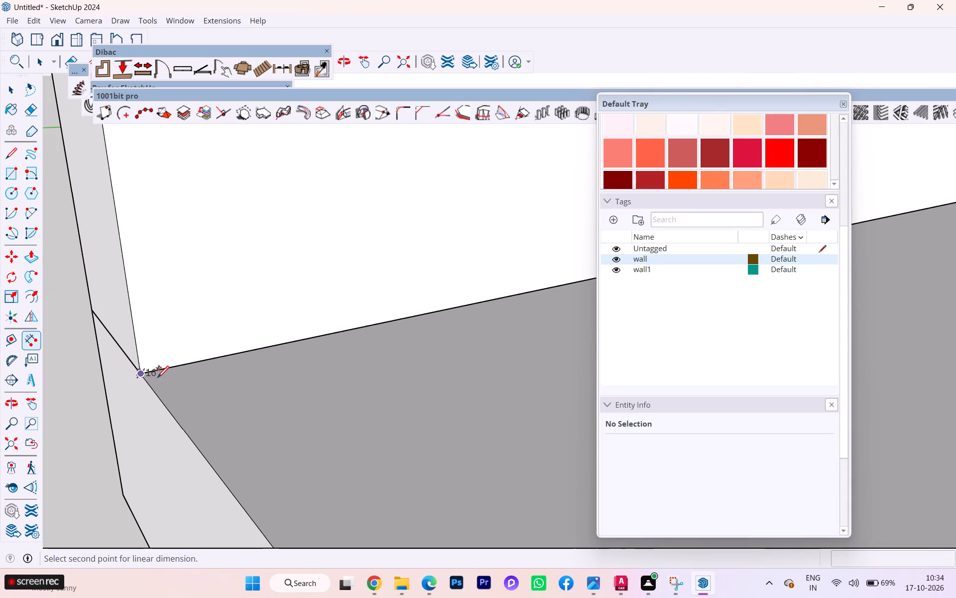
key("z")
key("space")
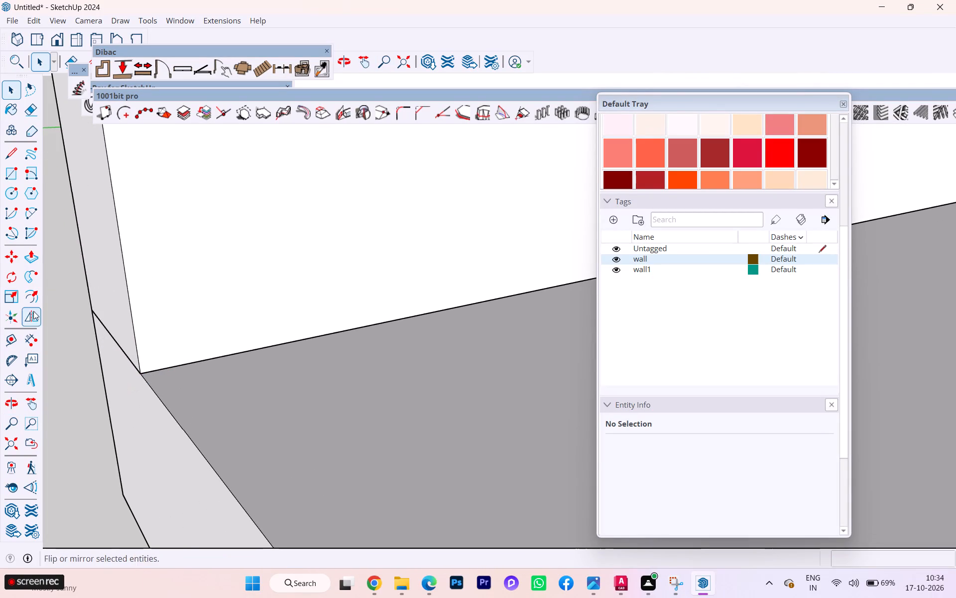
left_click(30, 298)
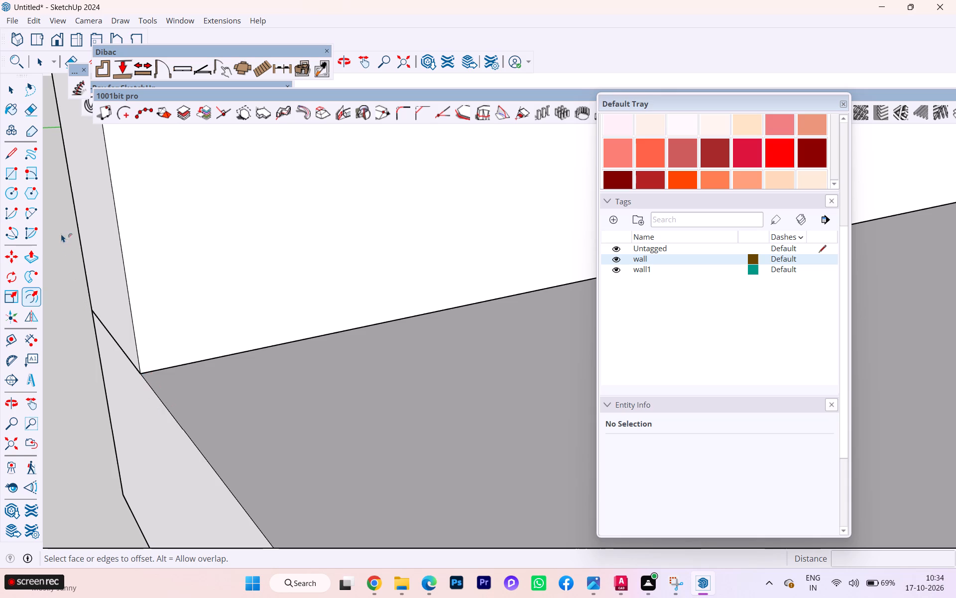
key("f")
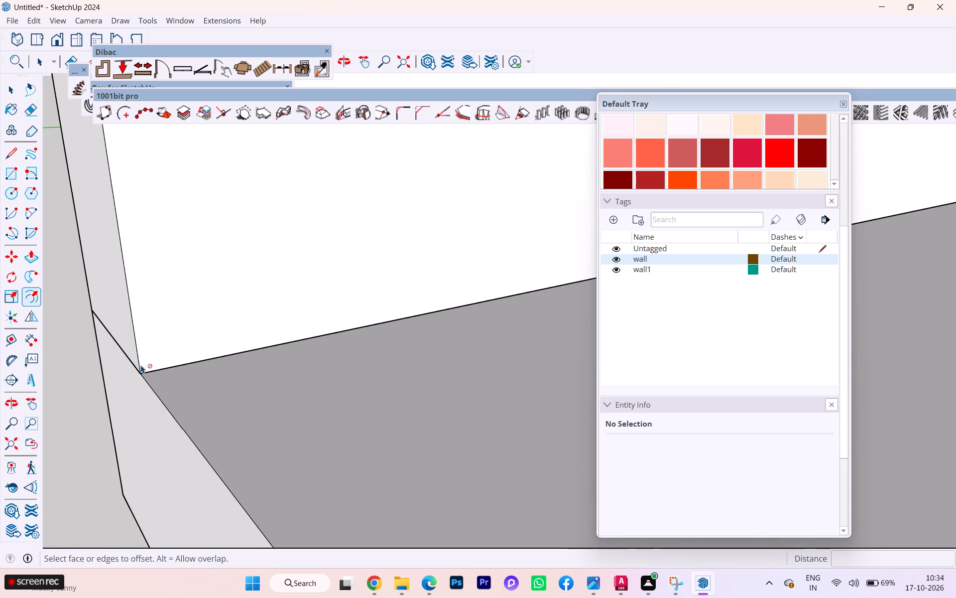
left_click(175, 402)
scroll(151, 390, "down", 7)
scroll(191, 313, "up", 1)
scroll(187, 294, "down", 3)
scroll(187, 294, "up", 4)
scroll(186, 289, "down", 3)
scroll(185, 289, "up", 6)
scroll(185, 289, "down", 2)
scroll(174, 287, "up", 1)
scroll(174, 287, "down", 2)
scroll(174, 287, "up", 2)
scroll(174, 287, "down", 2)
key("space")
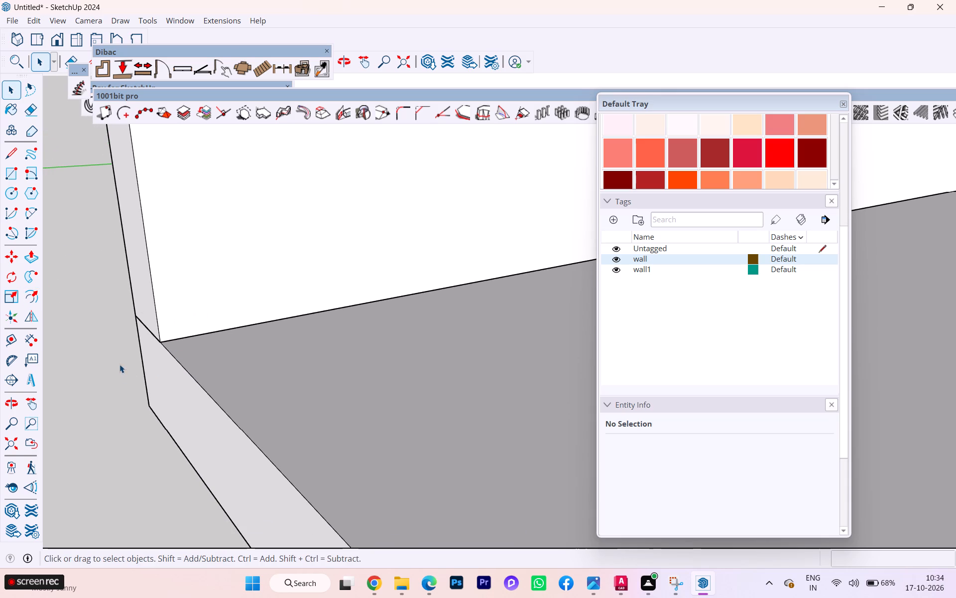
Draw a 6" line from the floor's front inner corner along the base of the side wall.
key("l")
key("Return")
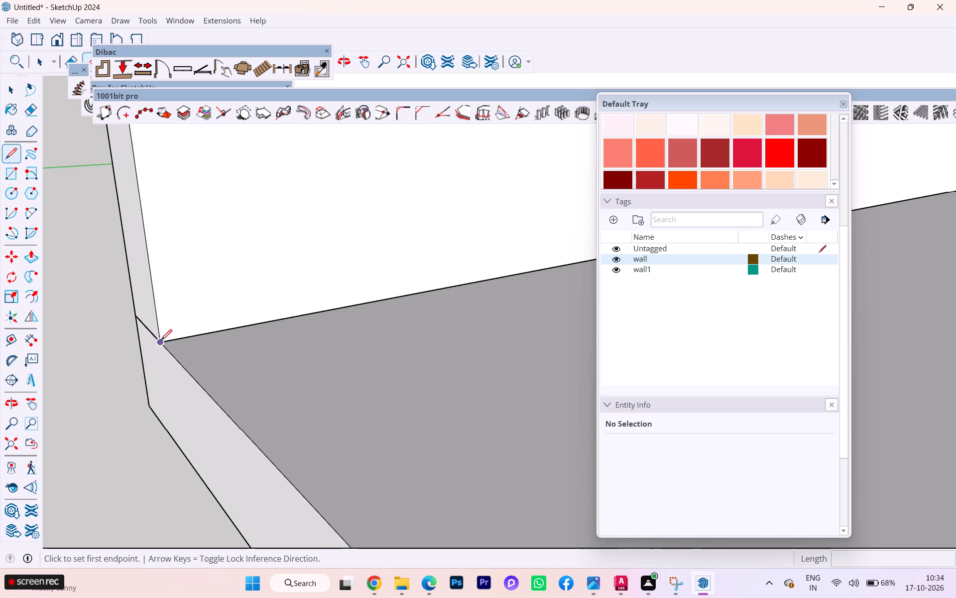
left_click(162, 339)
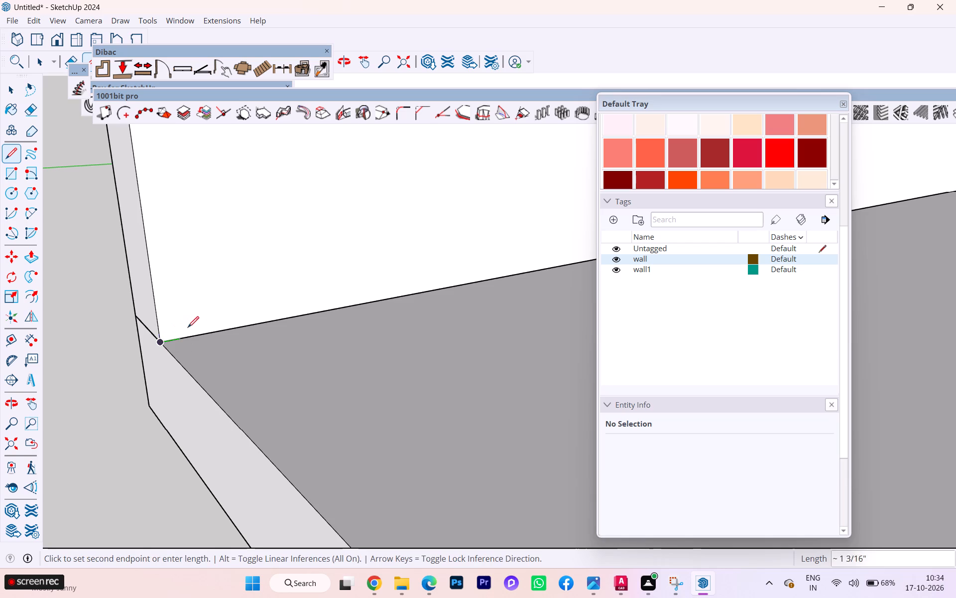
key("6")
key("Return")
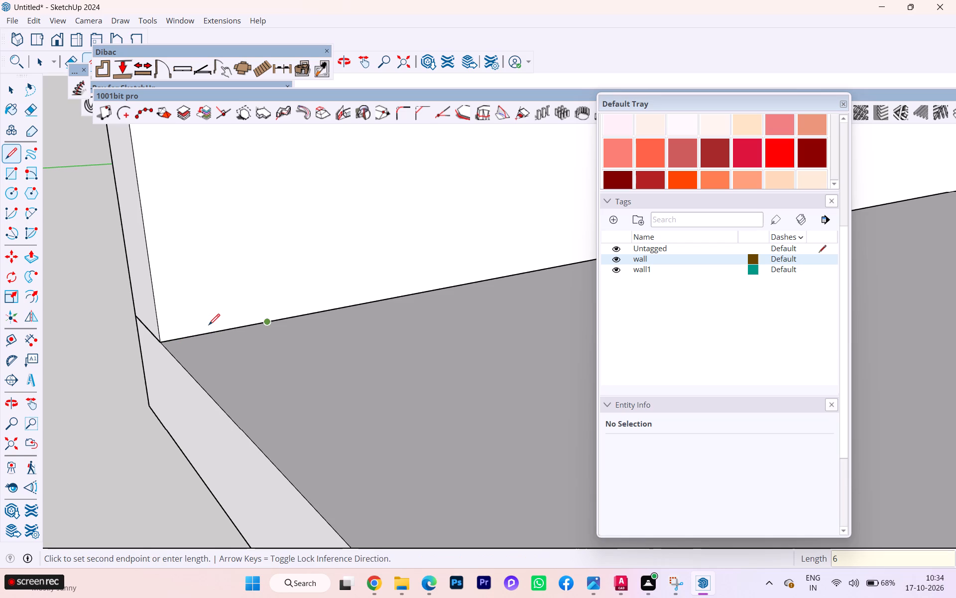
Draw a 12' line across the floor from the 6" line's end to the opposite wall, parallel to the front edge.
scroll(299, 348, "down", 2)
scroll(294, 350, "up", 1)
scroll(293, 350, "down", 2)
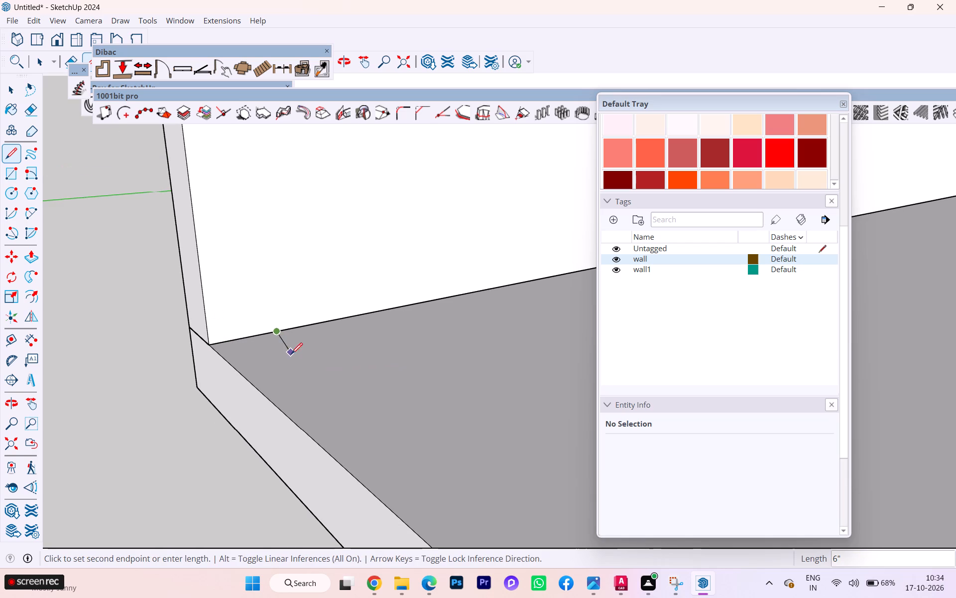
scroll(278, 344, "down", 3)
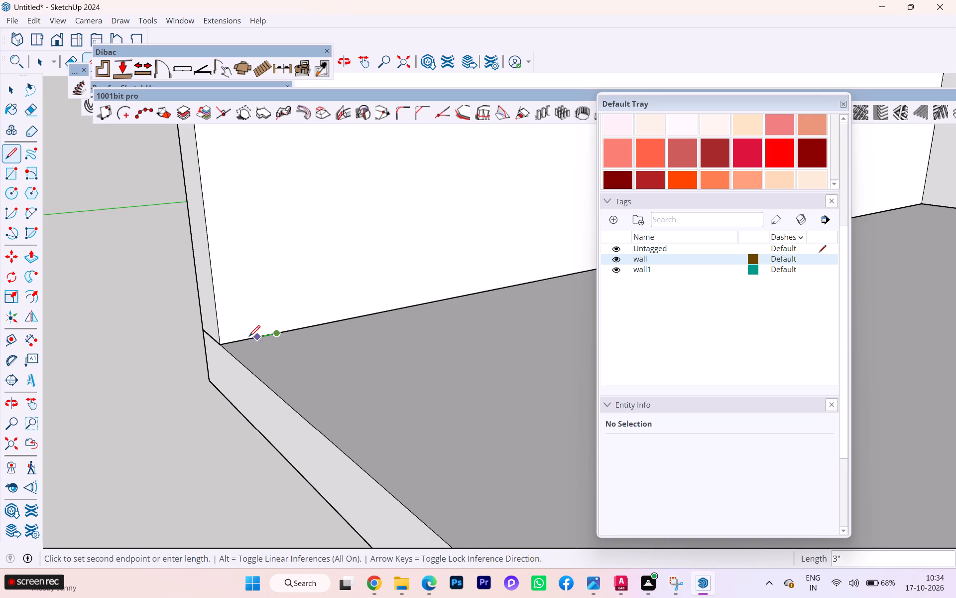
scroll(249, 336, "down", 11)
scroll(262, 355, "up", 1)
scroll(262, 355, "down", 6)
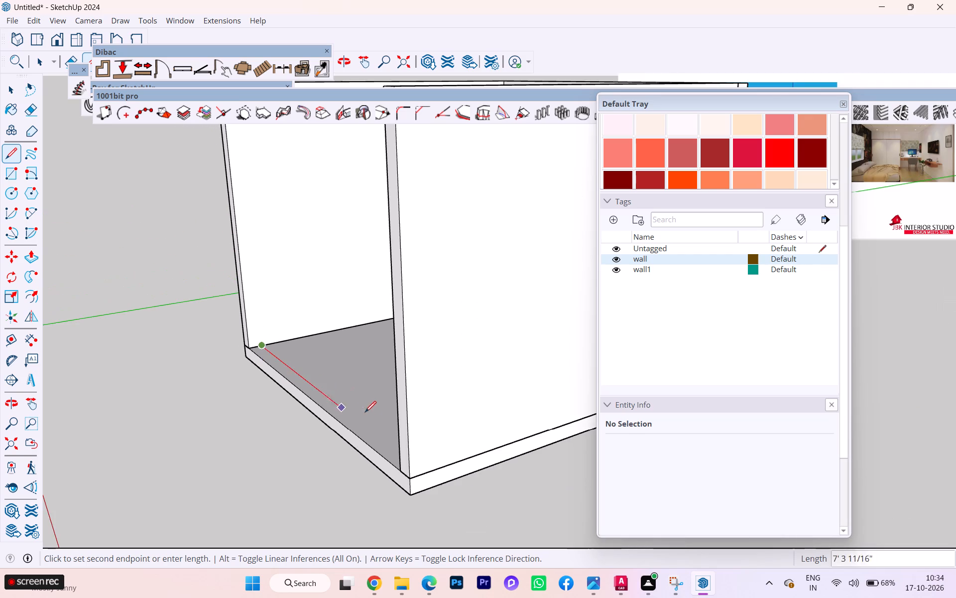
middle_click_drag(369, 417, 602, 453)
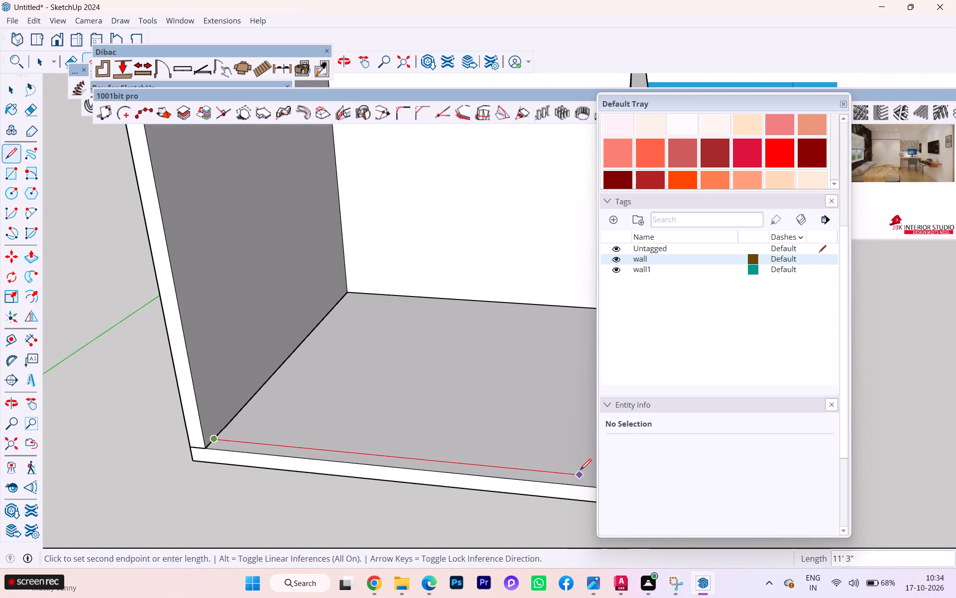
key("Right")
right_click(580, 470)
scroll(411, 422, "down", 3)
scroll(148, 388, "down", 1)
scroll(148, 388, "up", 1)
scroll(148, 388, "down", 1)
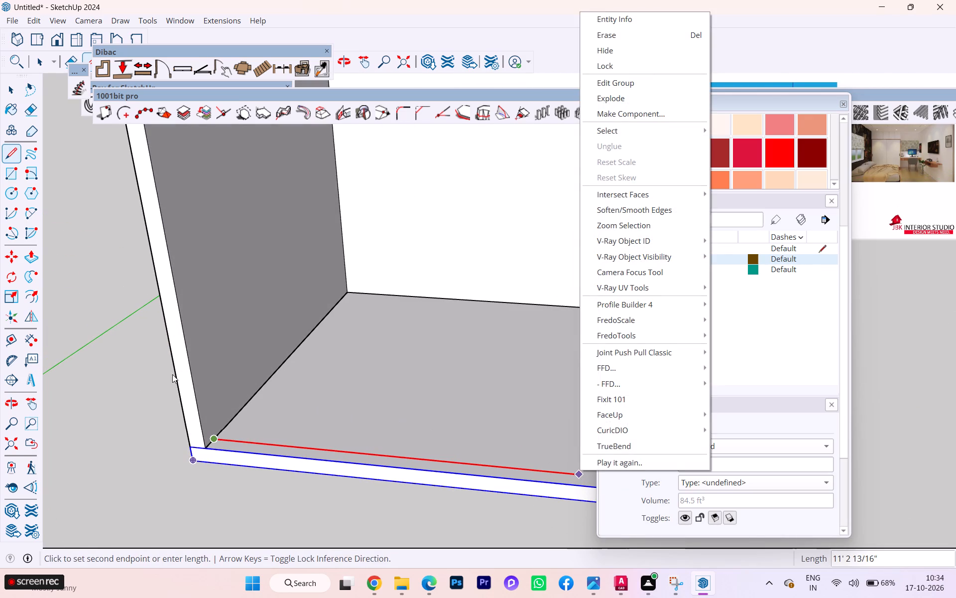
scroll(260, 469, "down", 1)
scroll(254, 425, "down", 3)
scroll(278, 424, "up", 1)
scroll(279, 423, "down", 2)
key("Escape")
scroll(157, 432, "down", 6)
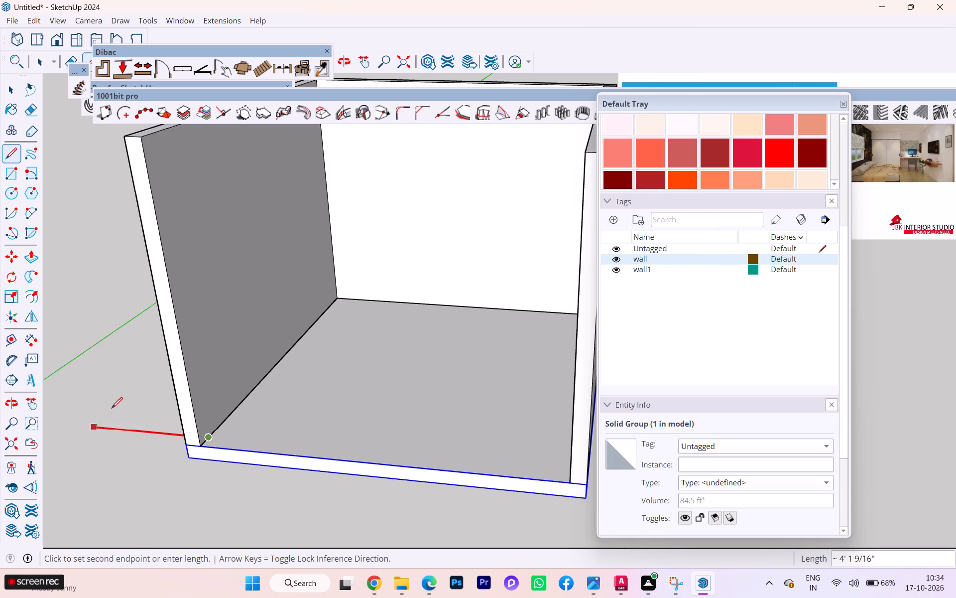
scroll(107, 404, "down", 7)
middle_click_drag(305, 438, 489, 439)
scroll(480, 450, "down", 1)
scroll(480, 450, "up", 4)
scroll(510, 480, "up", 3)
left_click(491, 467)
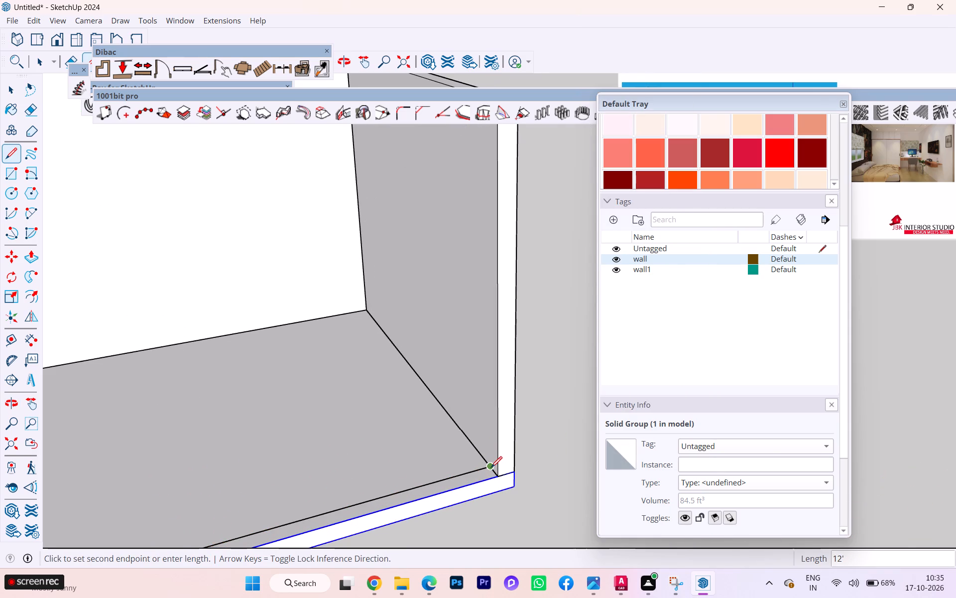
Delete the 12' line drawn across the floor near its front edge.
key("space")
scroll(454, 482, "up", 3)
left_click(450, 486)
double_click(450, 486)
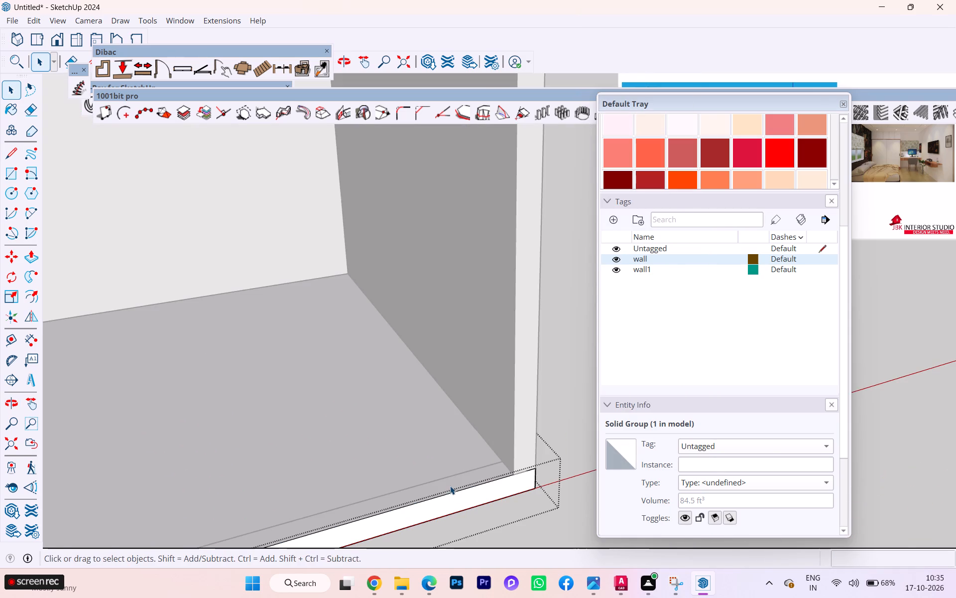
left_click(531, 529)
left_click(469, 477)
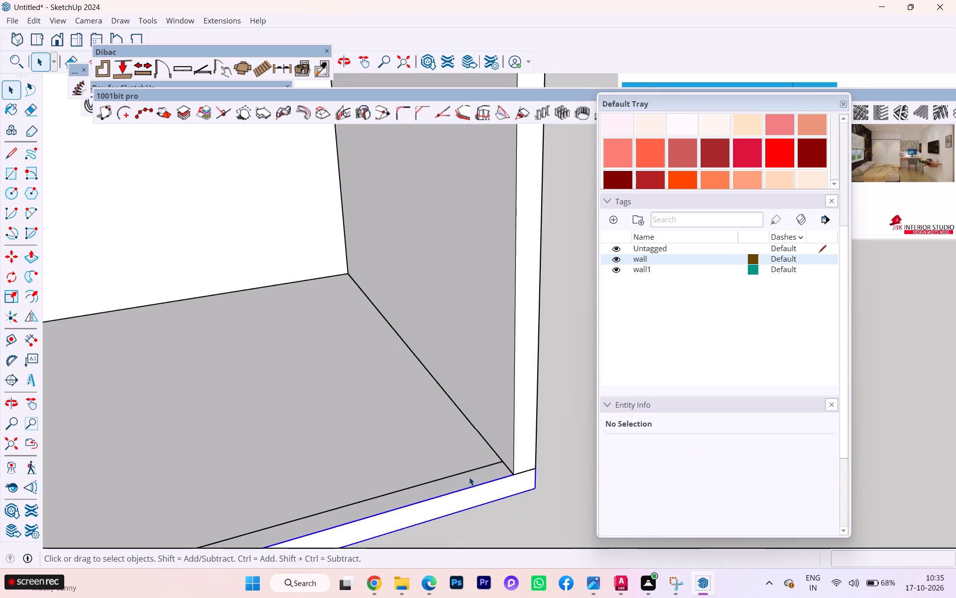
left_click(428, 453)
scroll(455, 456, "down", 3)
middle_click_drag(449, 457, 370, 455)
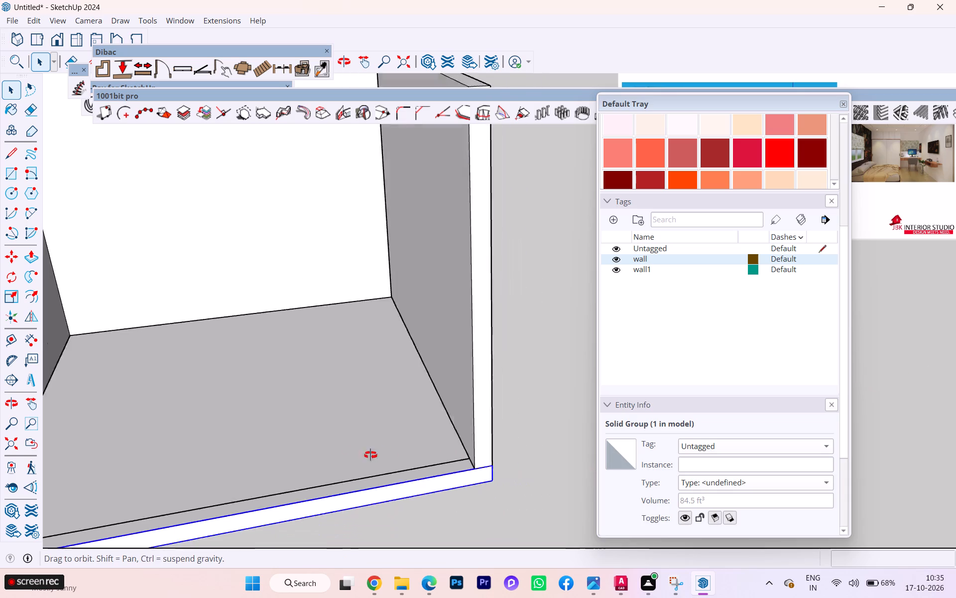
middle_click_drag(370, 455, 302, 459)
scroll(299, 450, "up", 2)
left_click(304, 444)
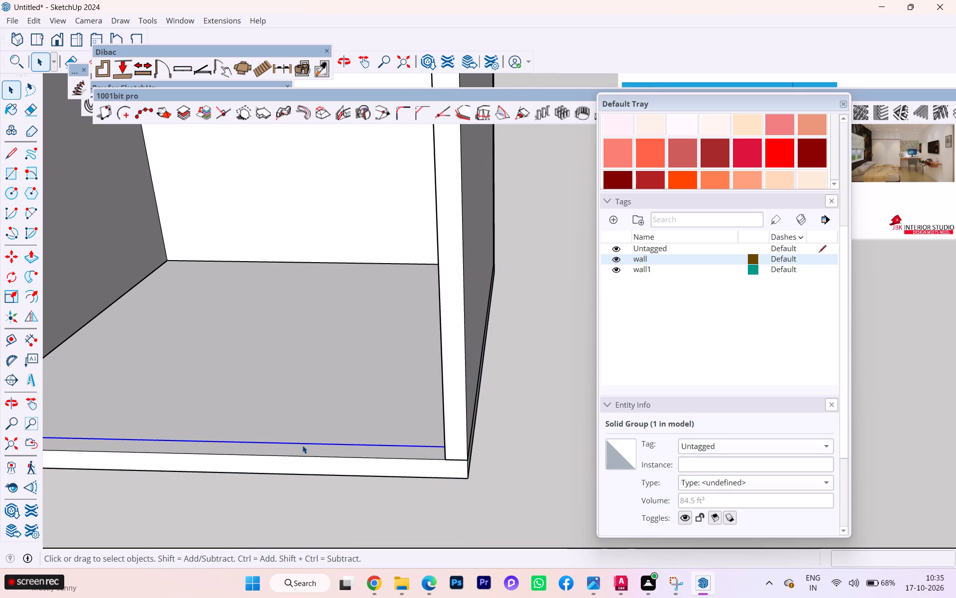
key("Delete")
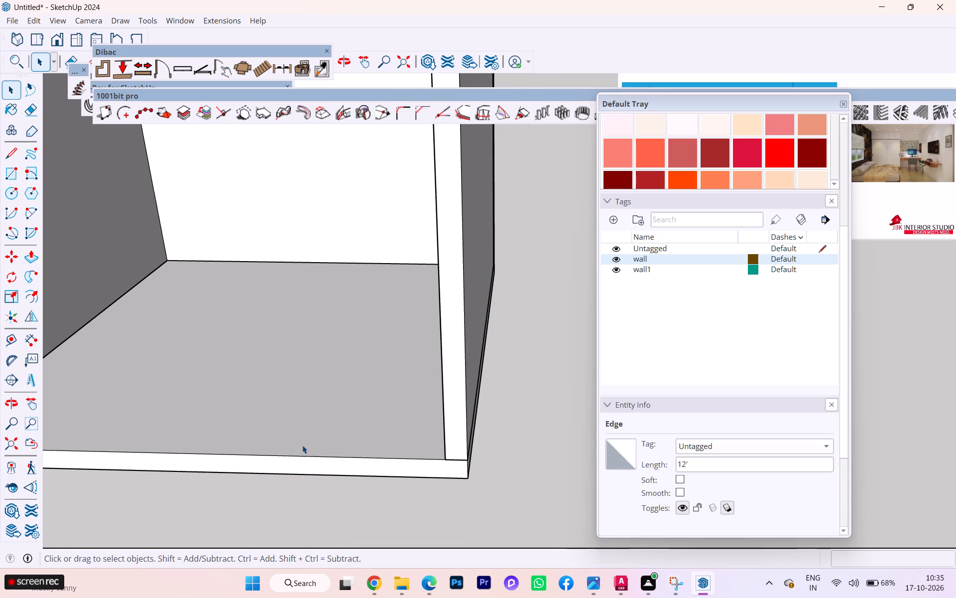
Copy the top face and its edges from inside the floor group and paste them in place outside the group.
scroll(352, 441, "down", 1)
double_click(343, 426)
left_click(342, 426)
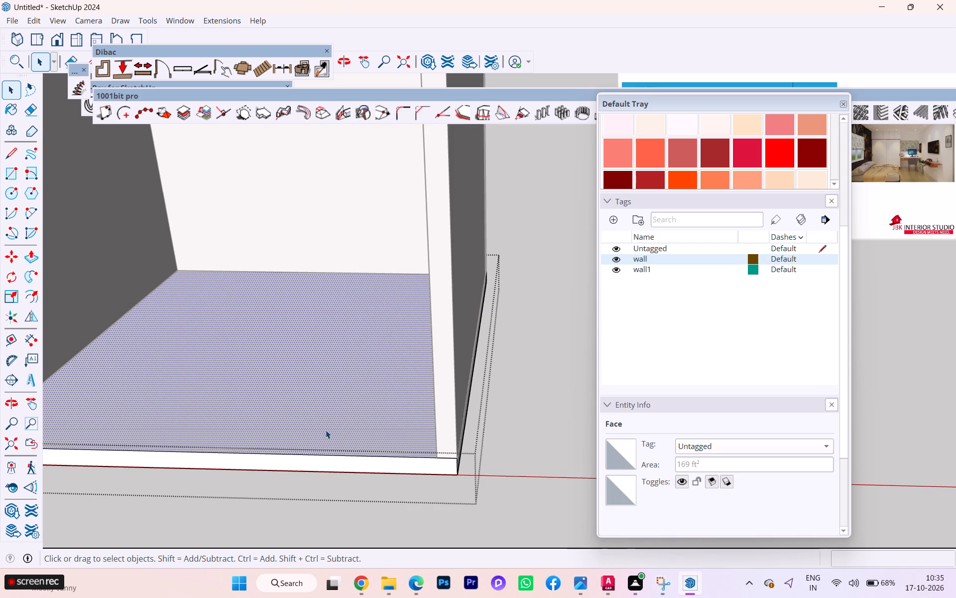
double_click(326, 430)
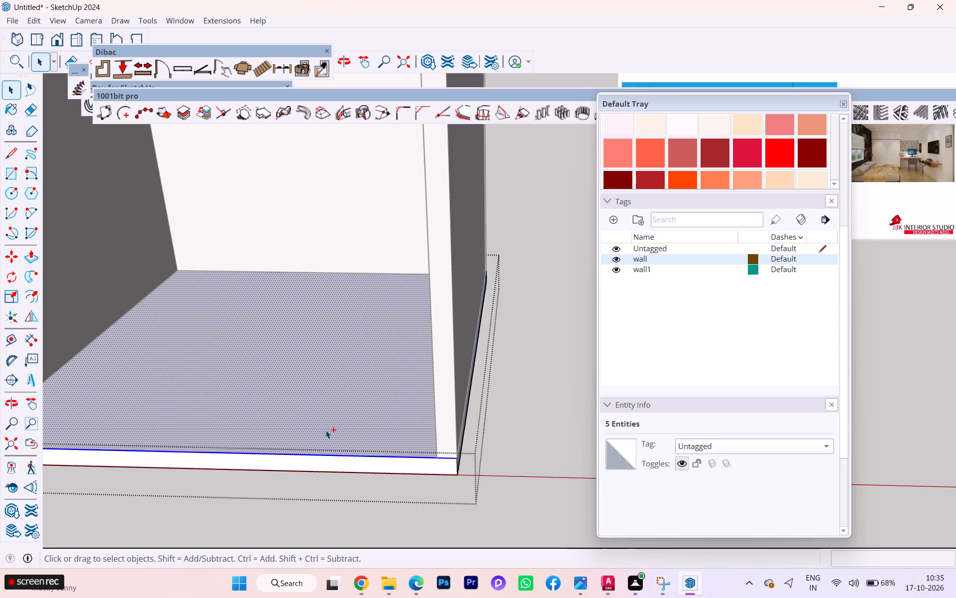
key("ctrl+c")
left_click(505, 481)
scroll(497, 455, "down", 7)
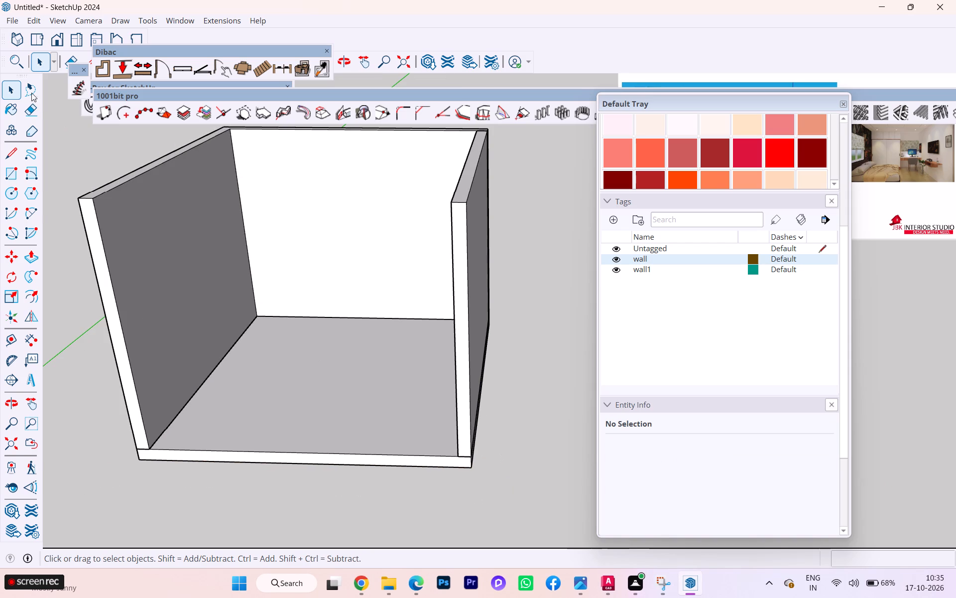
left_click(44, 26)
left_click(28, 18)
left_click(76, 119)
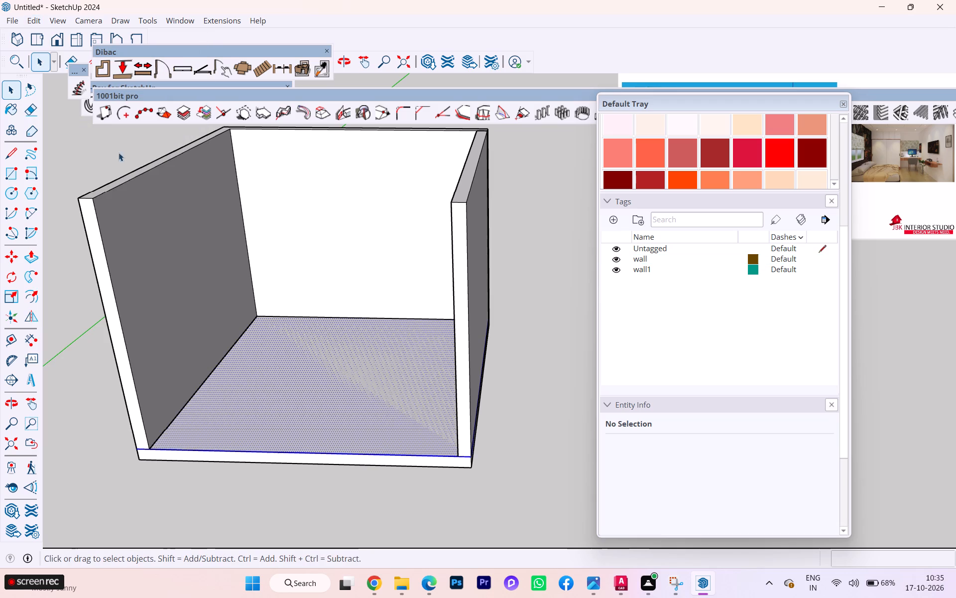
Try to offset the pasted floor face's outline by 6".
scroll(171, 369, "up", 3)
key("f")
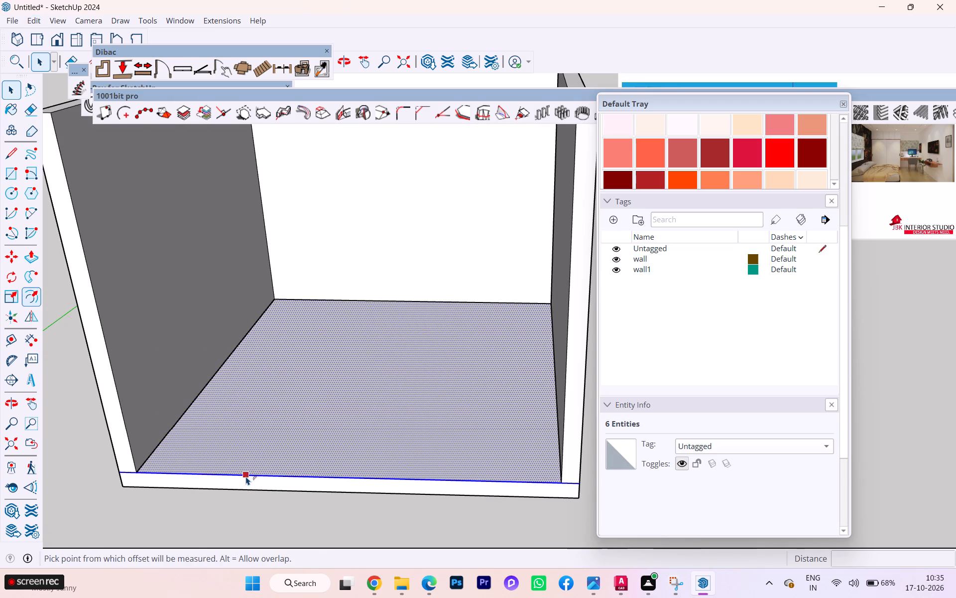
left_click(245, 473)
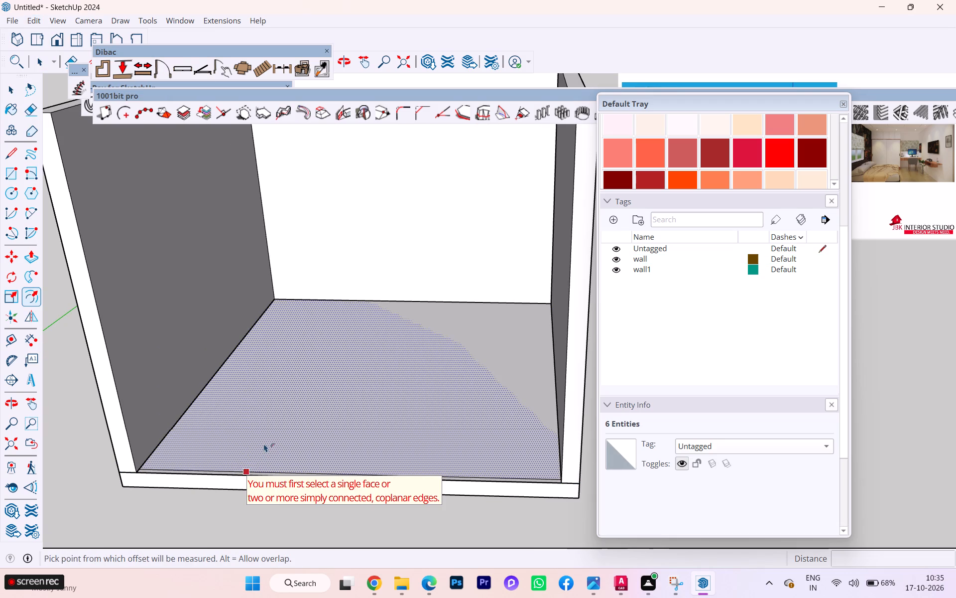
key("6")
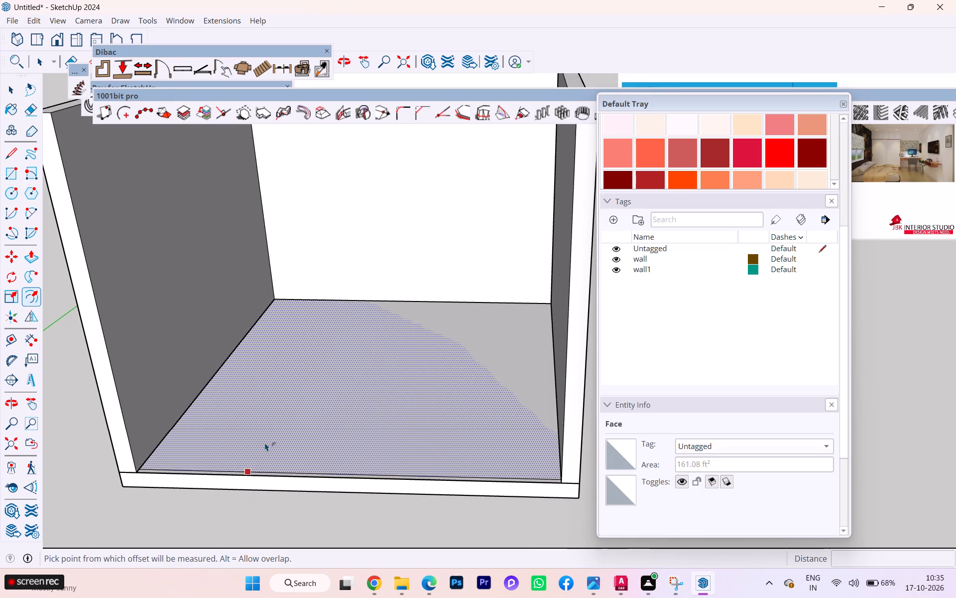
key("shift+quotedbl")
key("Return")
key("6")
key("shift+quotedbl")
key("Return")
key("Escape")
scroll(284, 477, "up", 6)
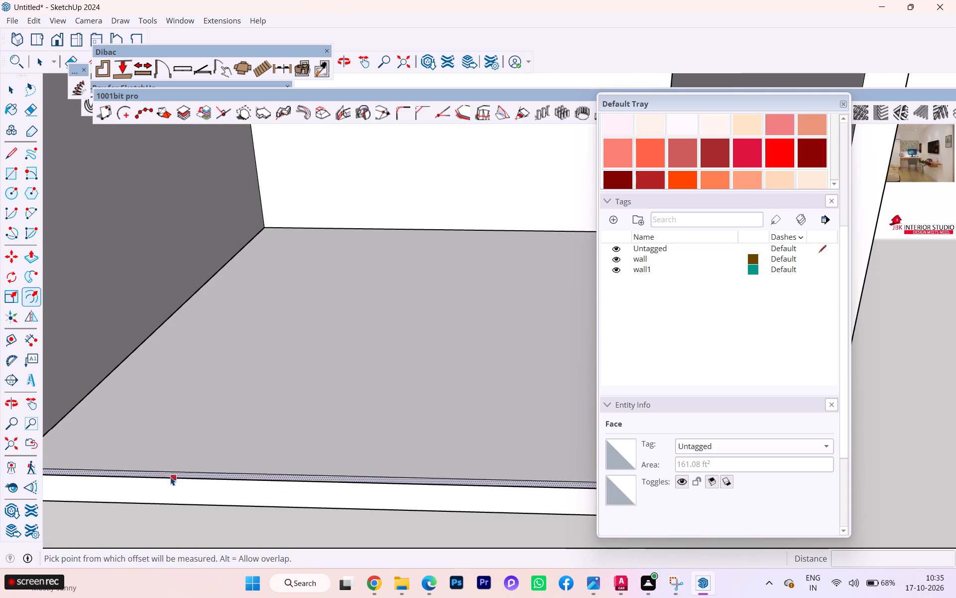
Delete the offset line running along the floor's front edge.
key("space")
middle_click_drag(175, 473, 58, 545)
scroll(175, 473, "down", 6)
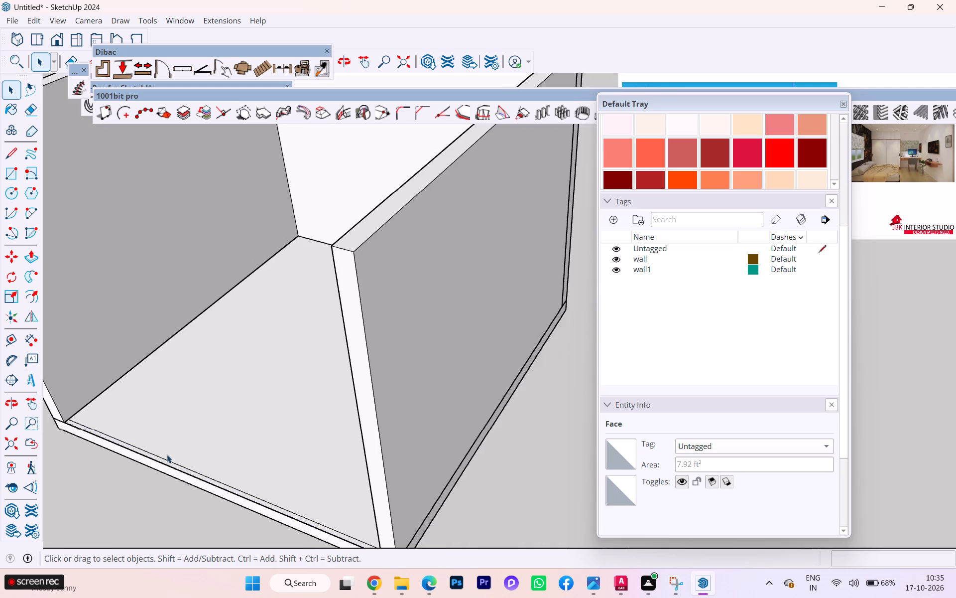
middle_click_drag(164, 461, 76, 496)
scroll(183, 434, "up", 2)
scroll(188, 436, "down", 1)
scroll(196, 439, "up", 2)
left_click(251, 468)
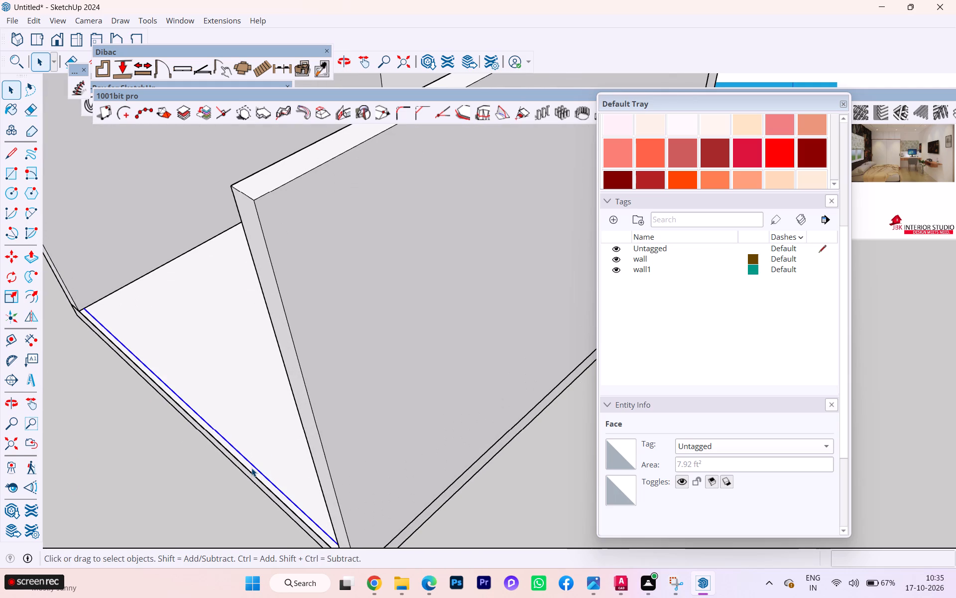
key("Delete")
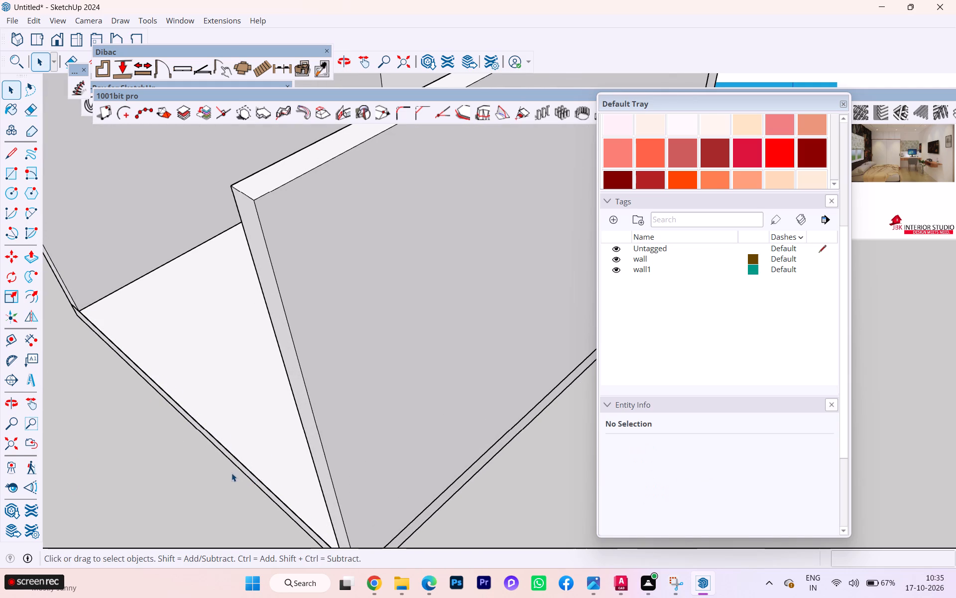
Paste the copied floor face in place once more, outside the floor group.
left_click(241, 449)
left_click(189, 487)
left_click(41, 19)
left_click(92, 116)
Check how the pasted floor face and the floor group beneath it select.
double_click(176, 370)
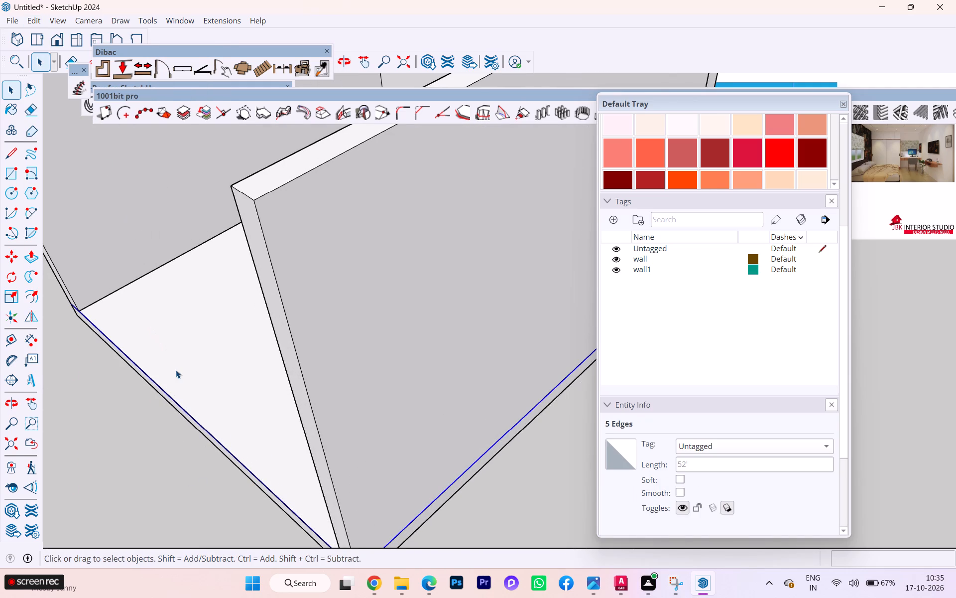
left_click(113, 409)
scroll(200, 371, "down", 1)
middle_click_drag(219, 345, 225, 331)
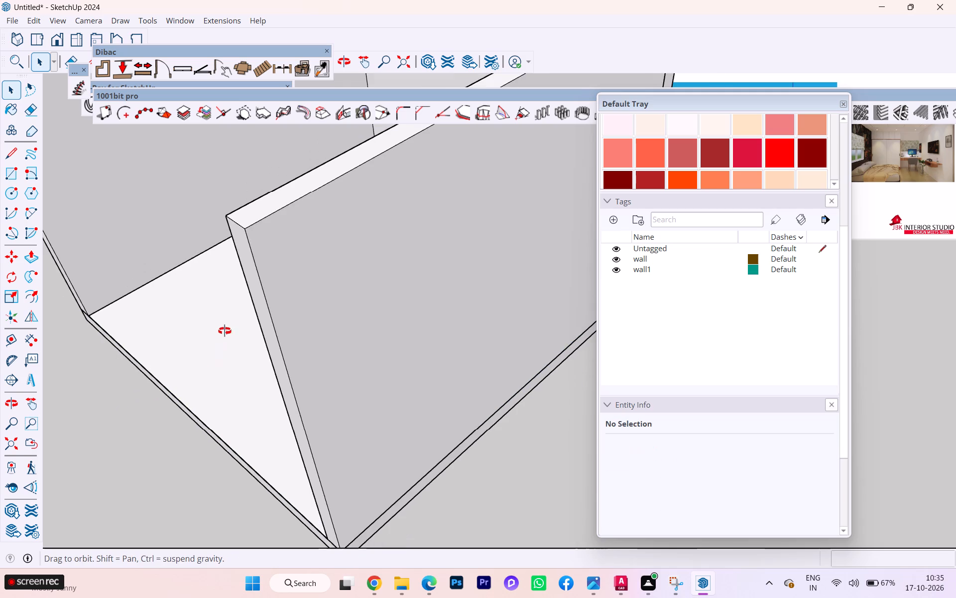
middle_click_drag(225, 331, 283, 235)
left_click(207, 327)
left_click(199, 356)
left_click(180, 385)
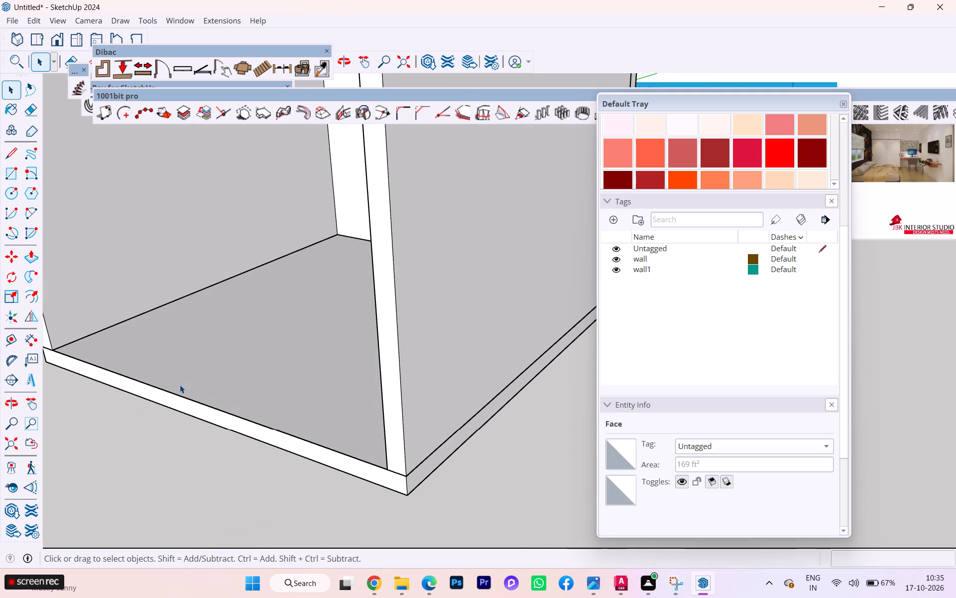
left_click(178, 393)
left_click(179, 418)
left_click(182, 409)
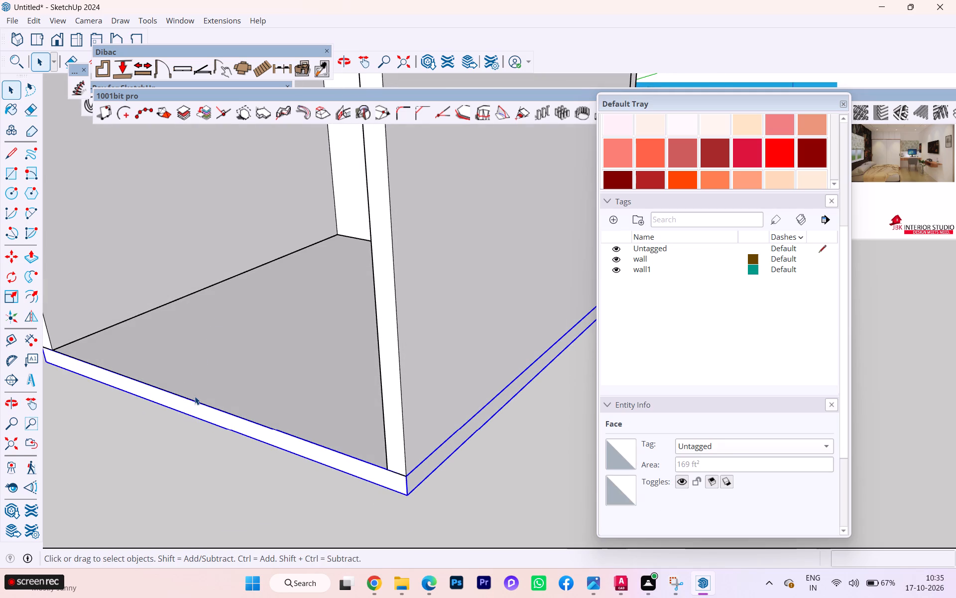
Check which floor geometry is selected inside the floor group and which lies loose on top of it.
left_click(211, 378)
double_click(205, 393)
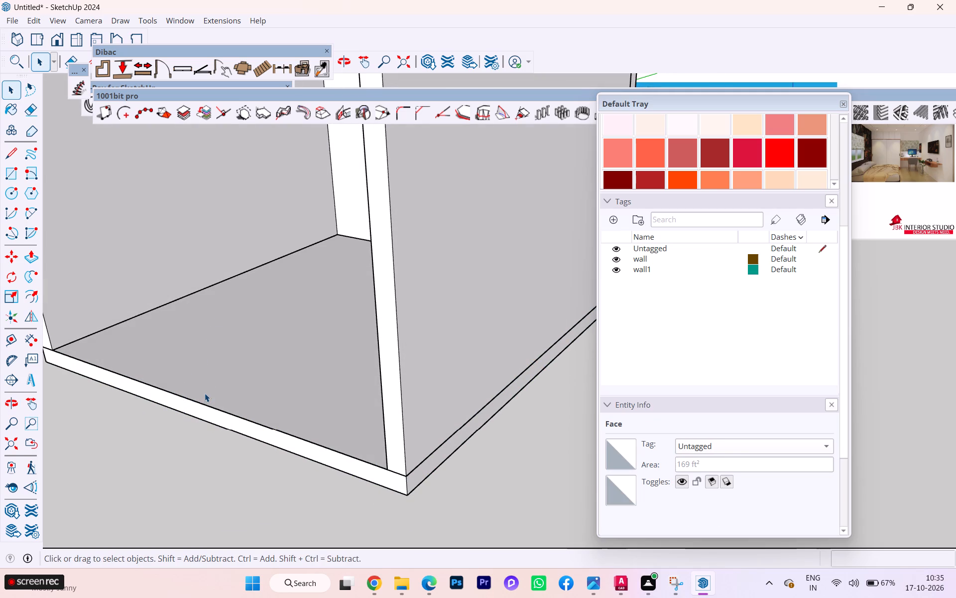
triple_click(206, 390)
double_click(207, 390)
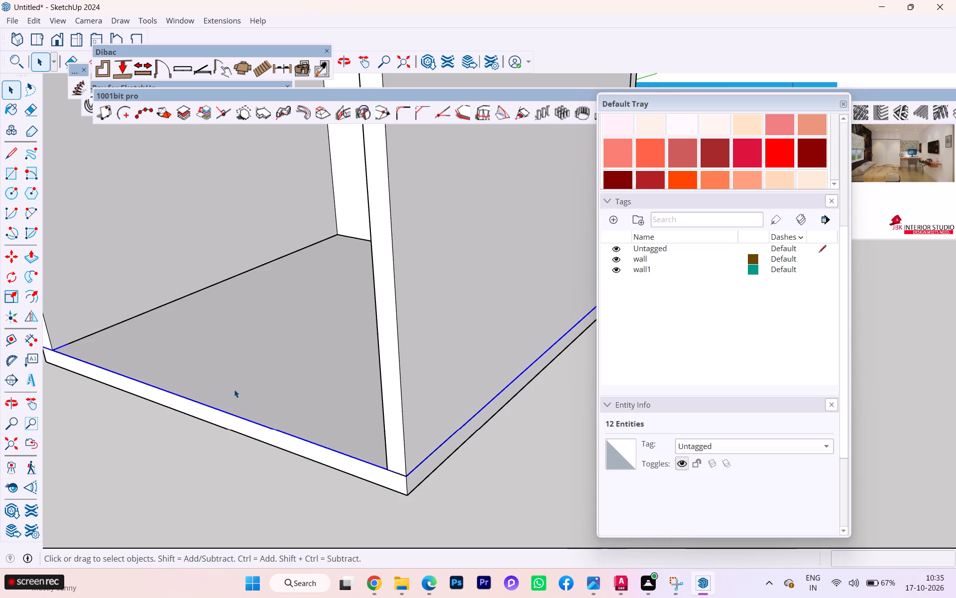
double_click(234, 389)
triple_click(226, 406)
left_click(230, 396)
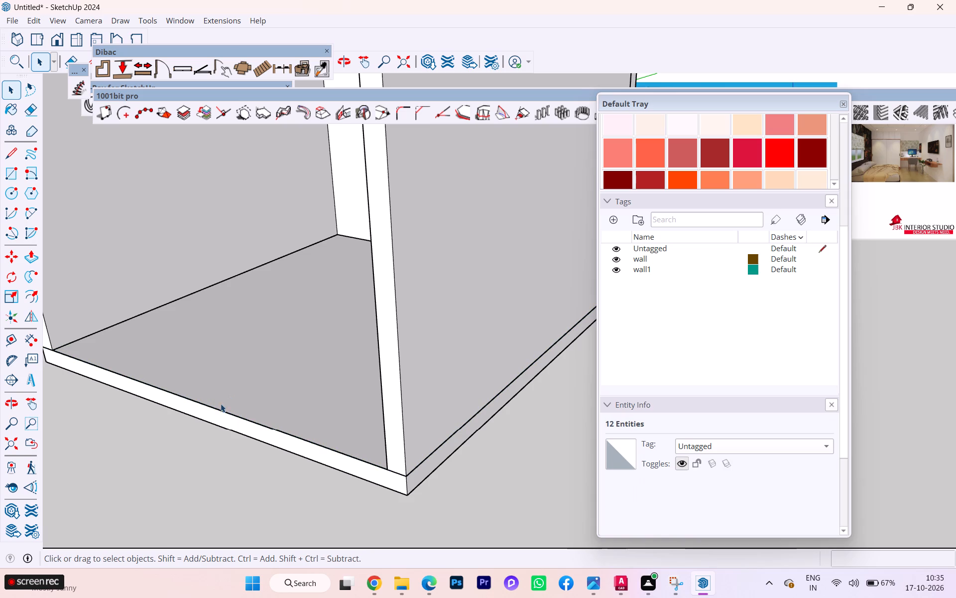
left_click(201, 413)
double_click(201, 413)
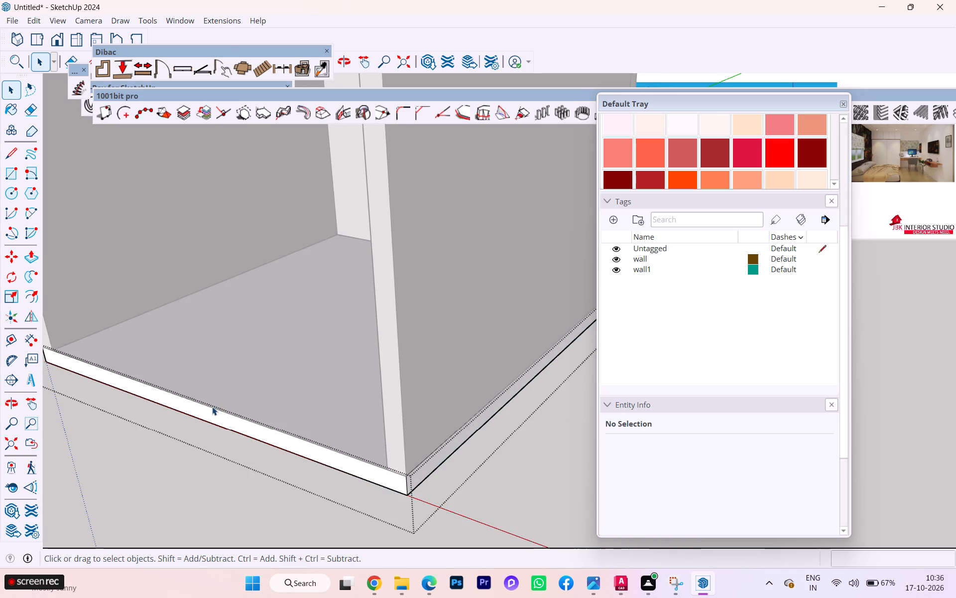
scroll(240, 395, "down", 1)
double_click(242, 394)
double_click(243, 394)
double_click(238, 401)
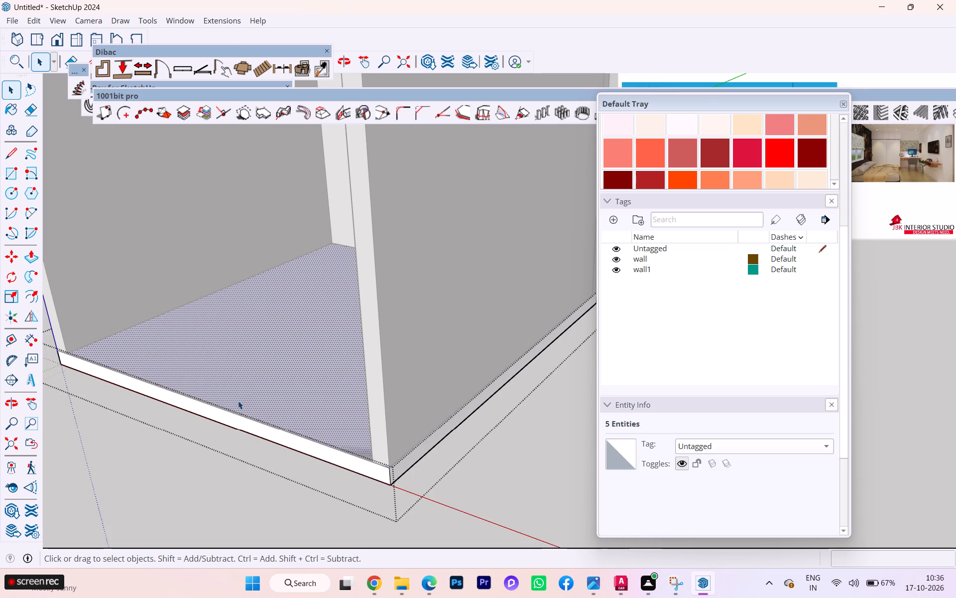
left_click(206, 458)
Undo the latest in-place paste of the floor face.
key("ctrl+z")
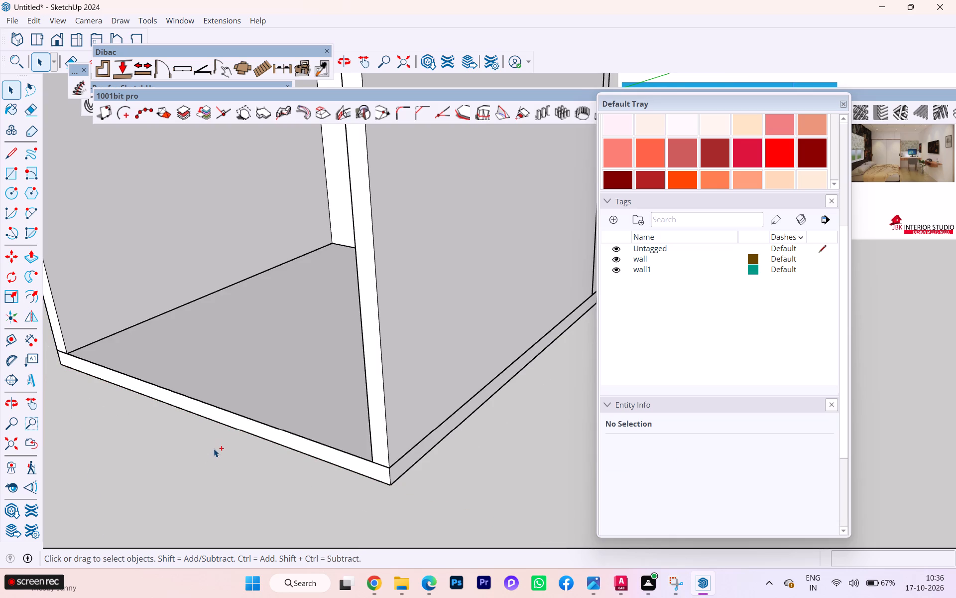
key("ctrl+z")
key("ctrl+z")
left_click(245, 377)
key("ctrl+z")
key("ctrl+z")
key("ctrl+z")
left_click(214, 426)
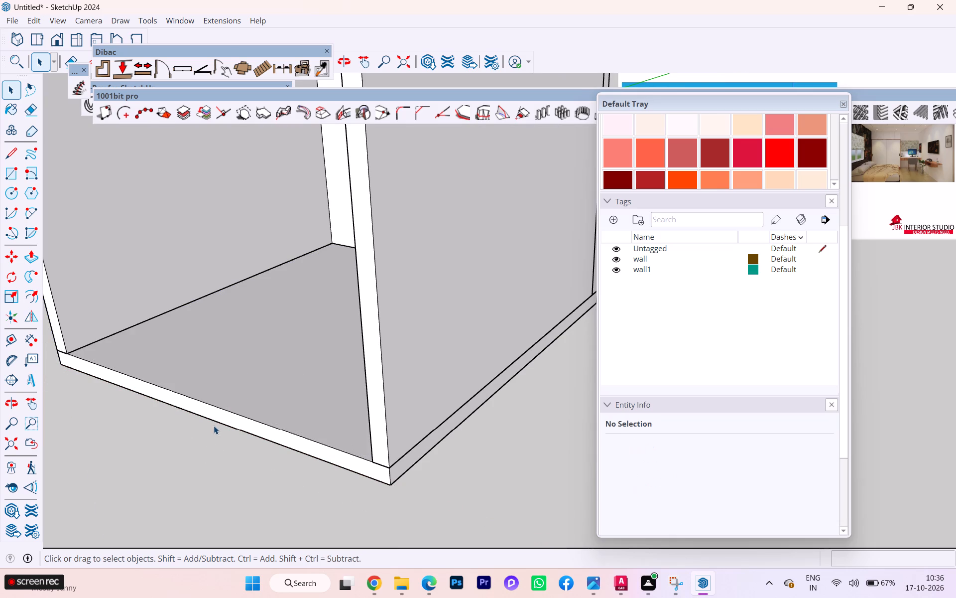
Copy the floor's top face with its bounding edges from inside the floor group and leave the group.
left_click(258, 384)
double_click(243, 397)
left_click(243, 397)
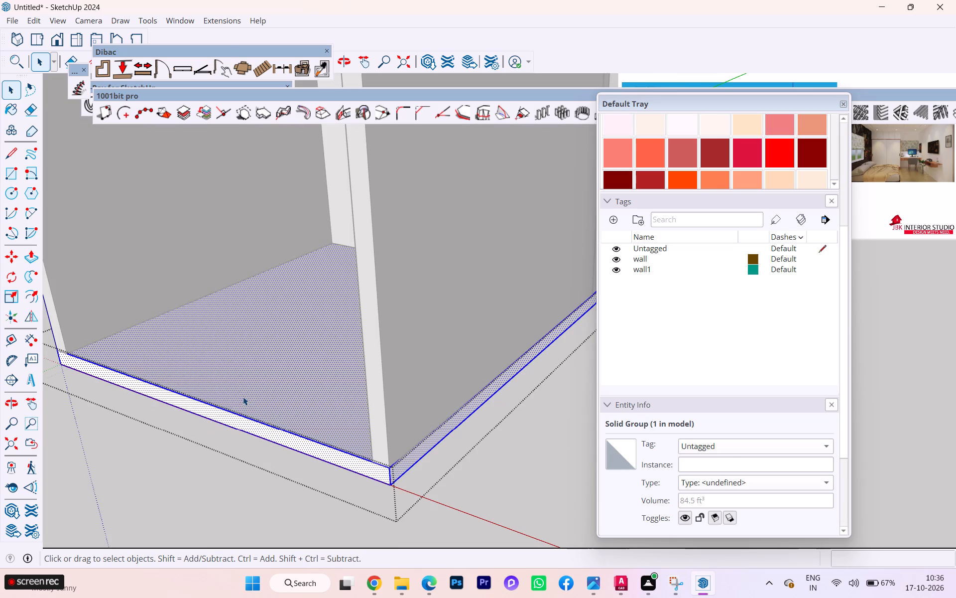
left_click(238, 401)
left_click(238, 401)
double_click(231, 409)
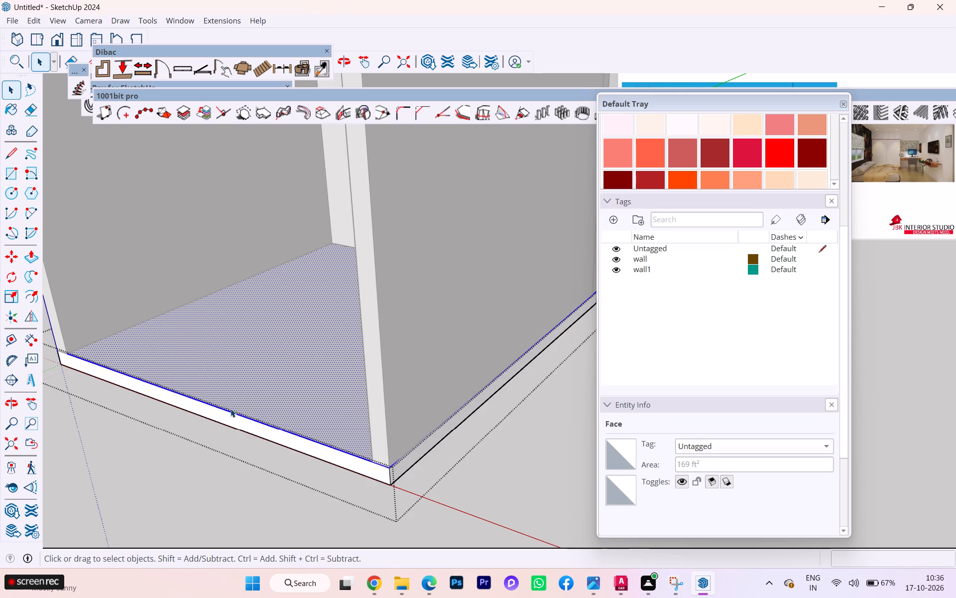
left_click(237, 401)
double_click(237, 401)
key("ctrl+c")
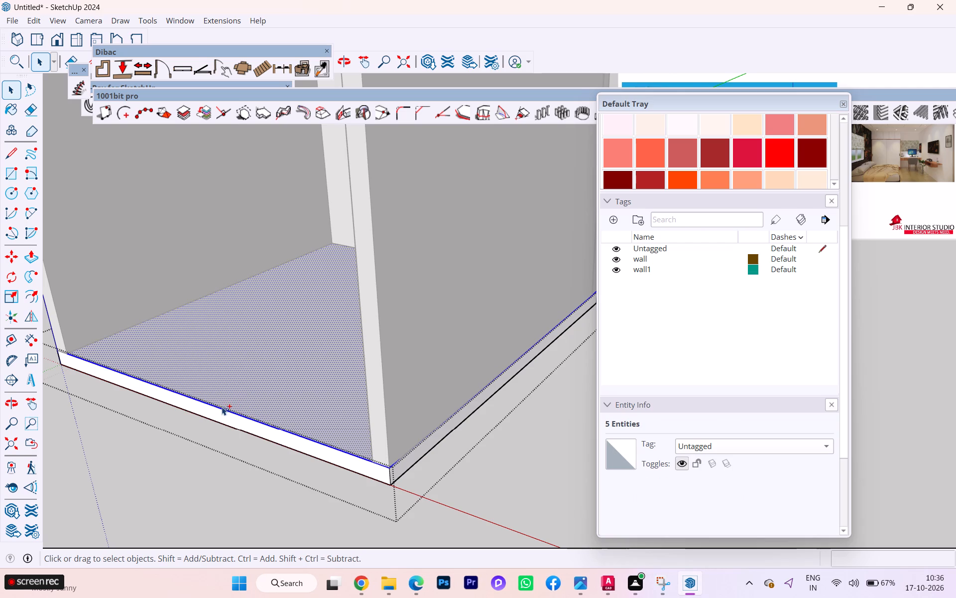
left_click(110, 480)
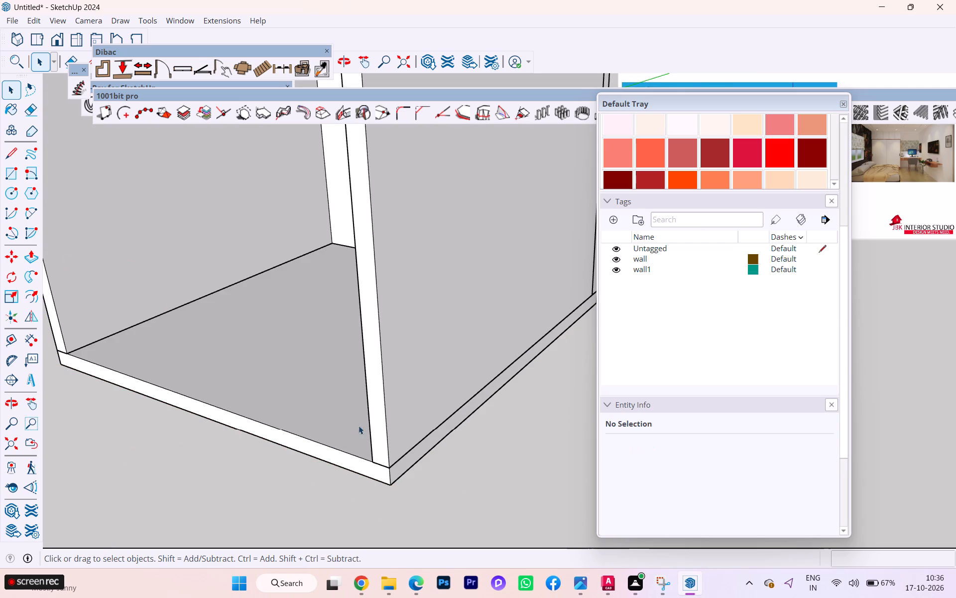
Paste the copied floor face in place outside the floor group.
left_click(423, 489)
left_click(13, 27)
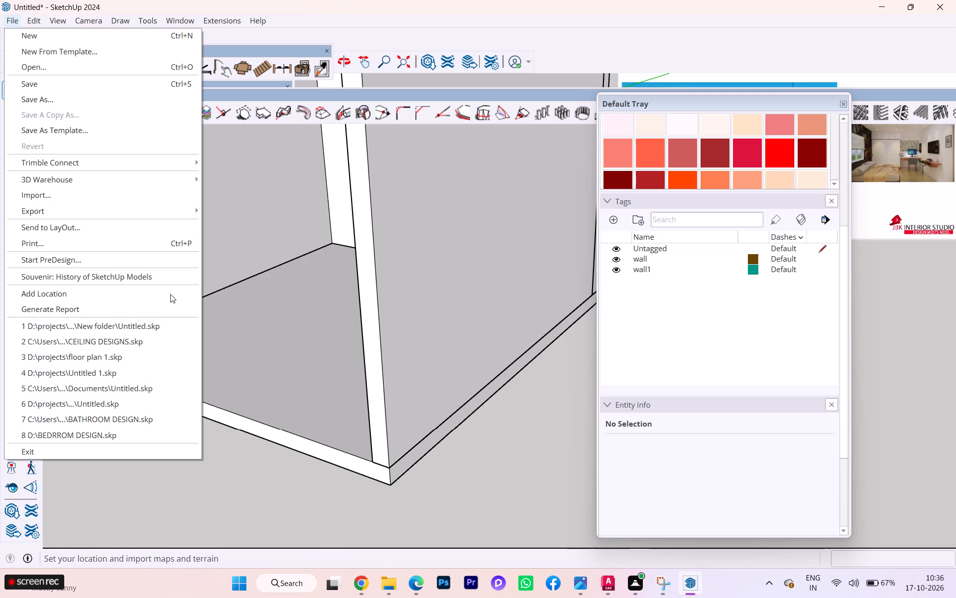
scroll(194, 310, "down", 2)
scroll(361, 323, "down", 6)
scroll(377, 307, "up", 1)
scroll(377, 307, "down", 1)
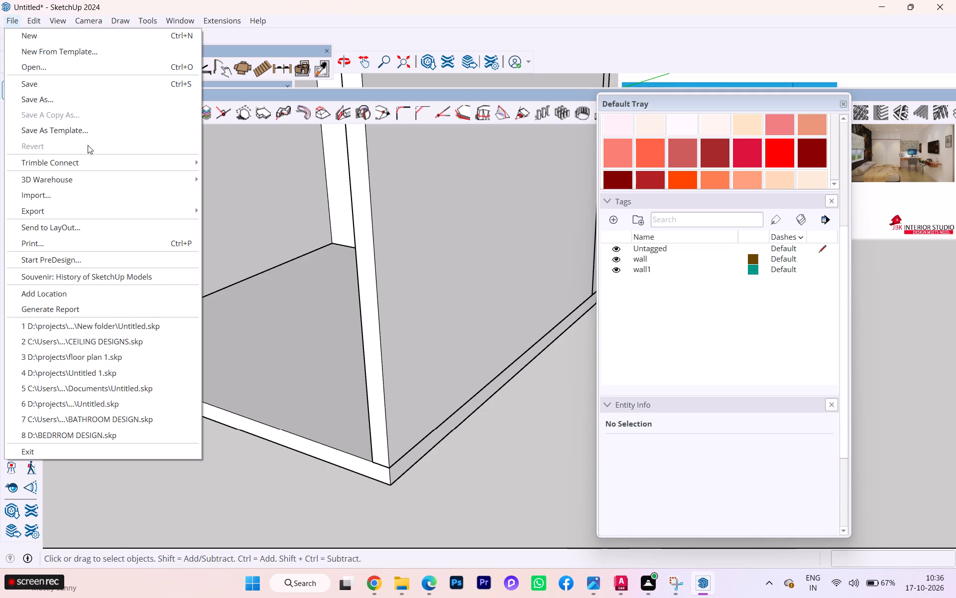
left_click(248, 35)
left_click(36, 16)
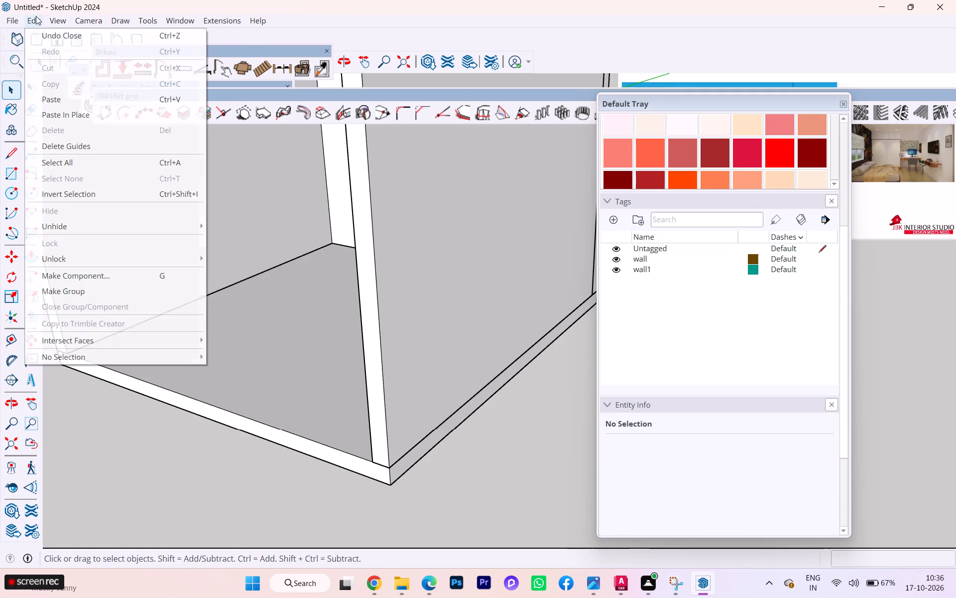
left_click(96, 122)
left_click(199, 453)
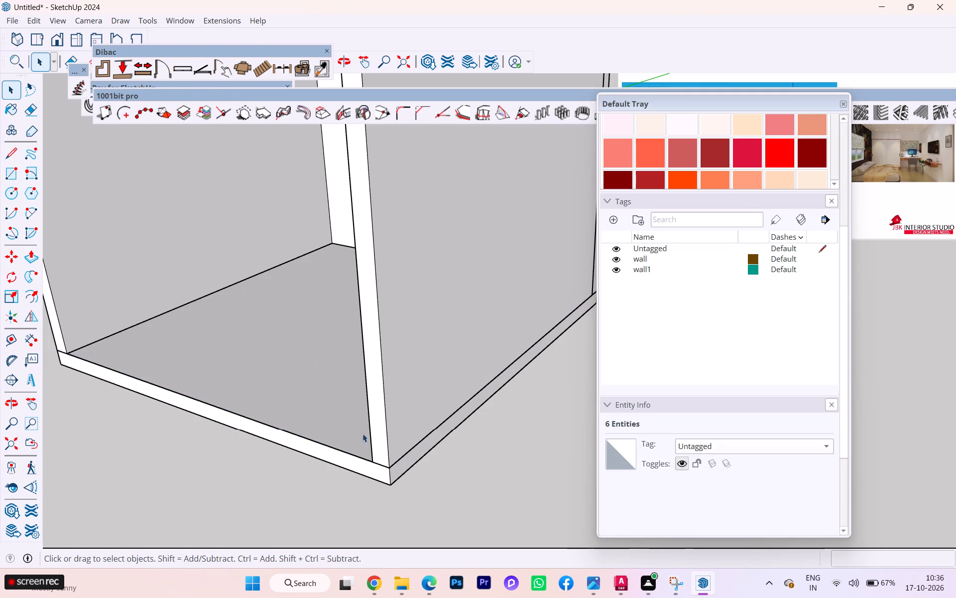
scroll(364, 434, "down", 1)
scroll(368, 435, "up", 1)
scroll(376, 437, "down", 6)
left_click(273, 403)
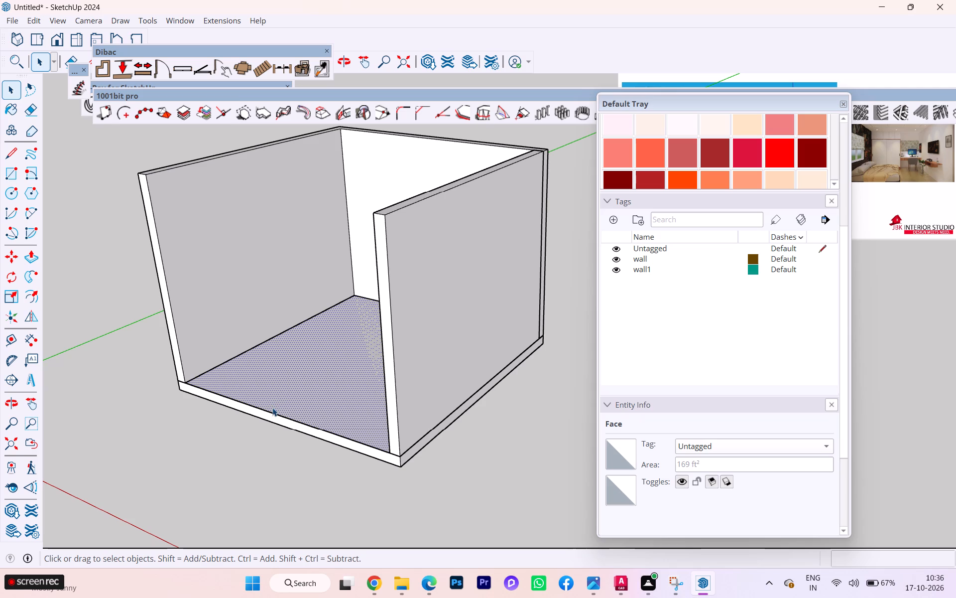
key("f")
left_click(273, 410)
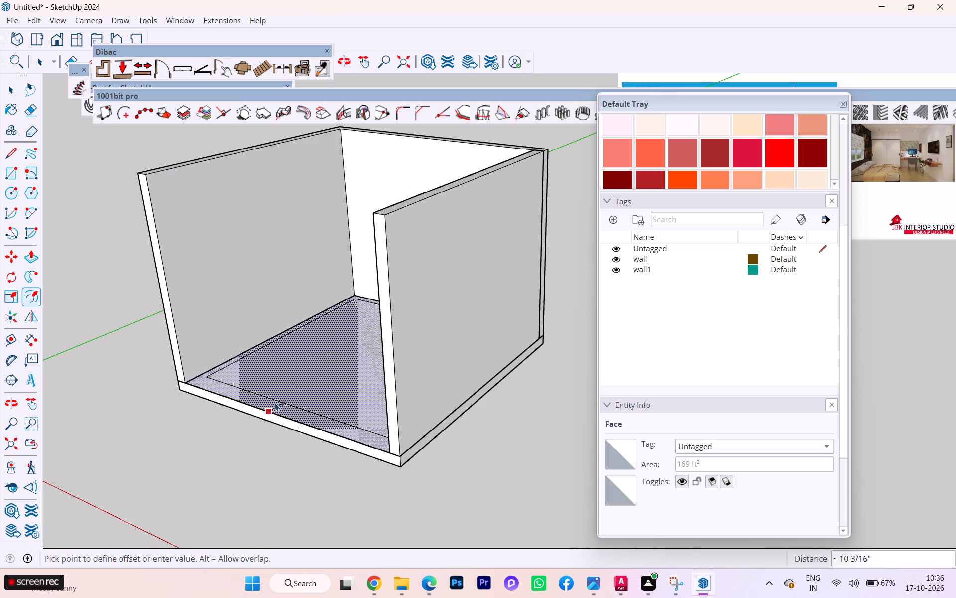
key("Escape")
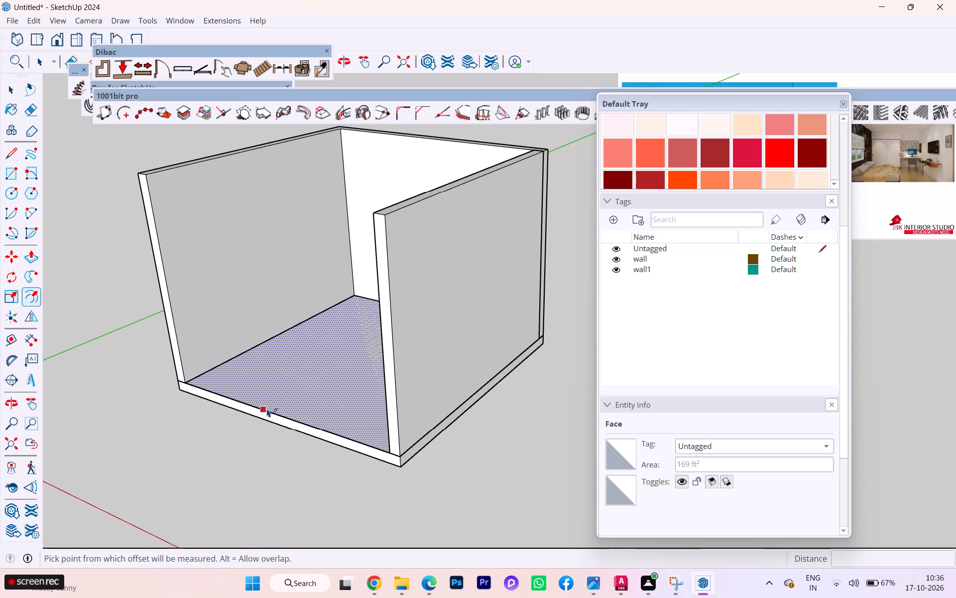
Offset the pasted floor face's outline inward by 6".
scroll(367, 425, "up", 2)
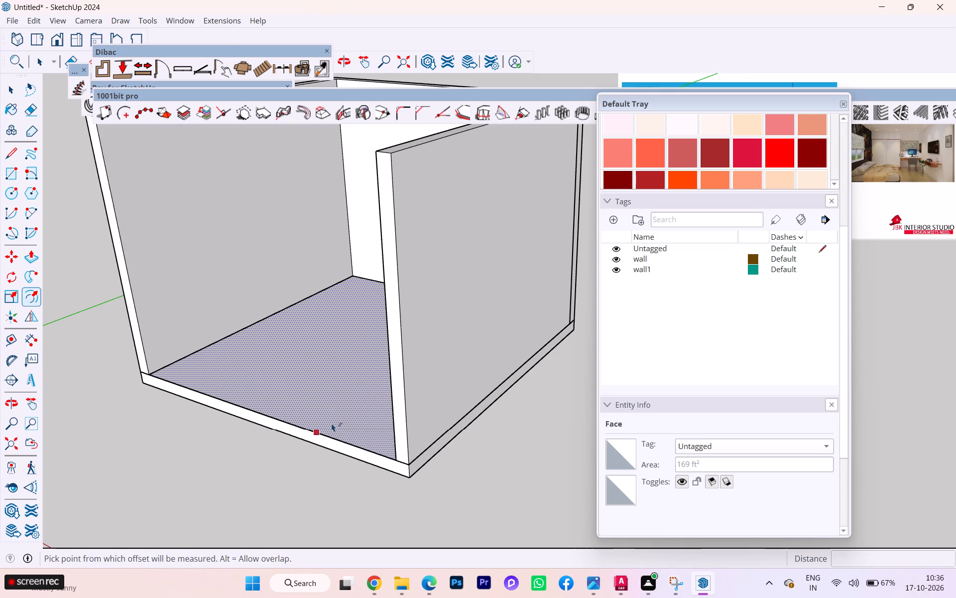
key("space")
scroll(323, 424, "up", 3)
middle_click_drag(315, 431, 241, 475)
scroll(241, 475, "up", 4)
scroll(265, 412, "up", 2)
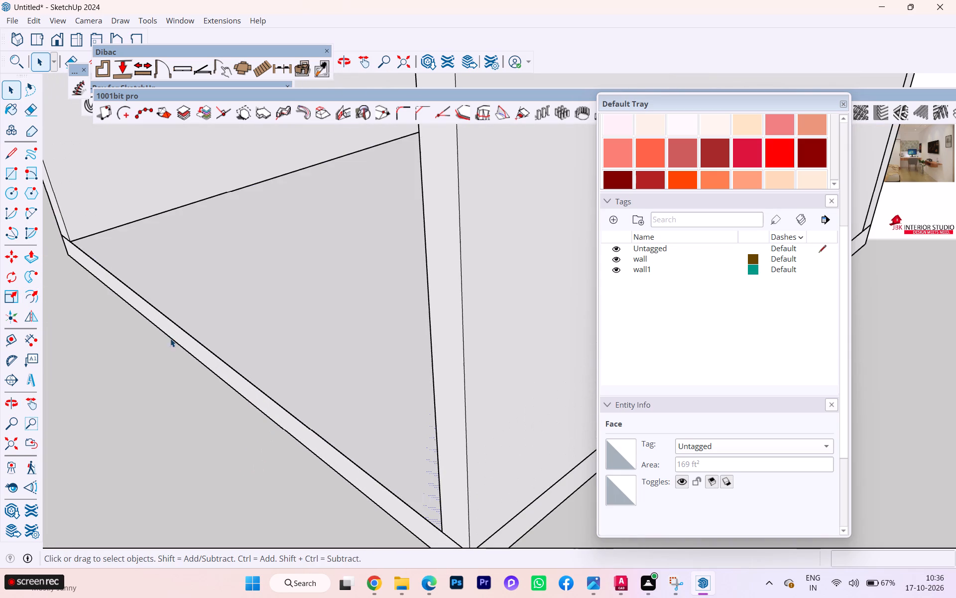
left_click(96, 266)
left_click(100, 266)
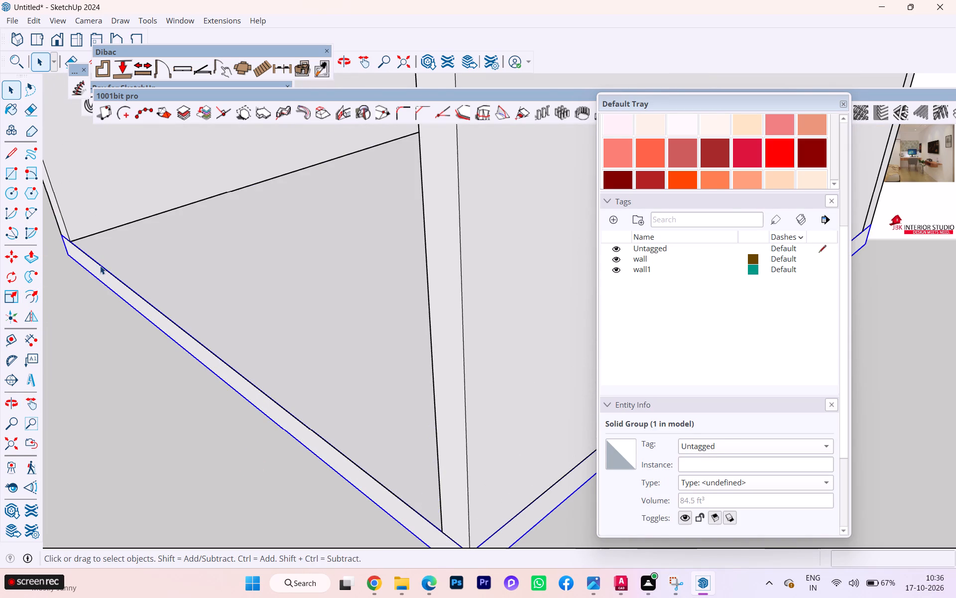
key("f")
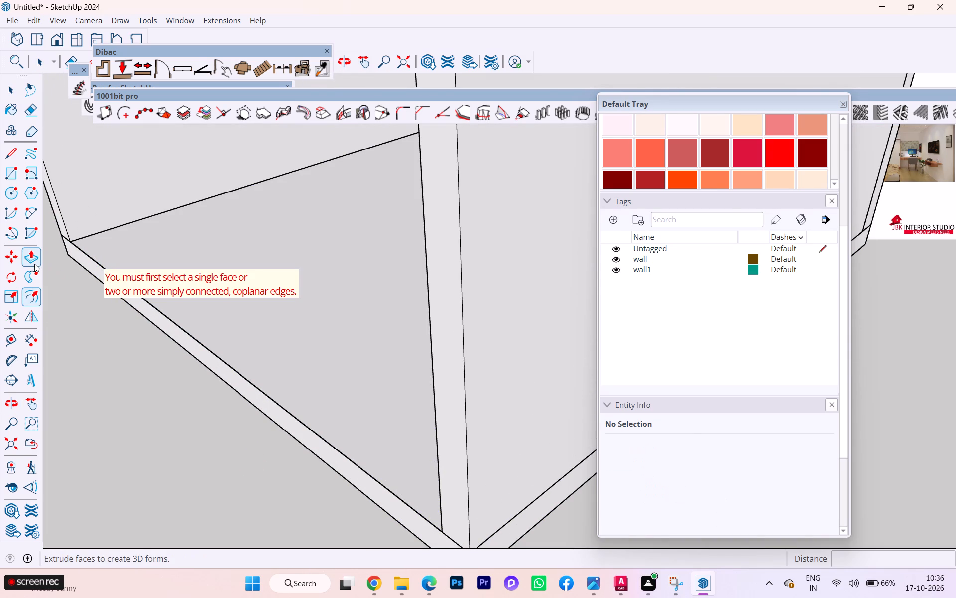
left_click(183, 323)
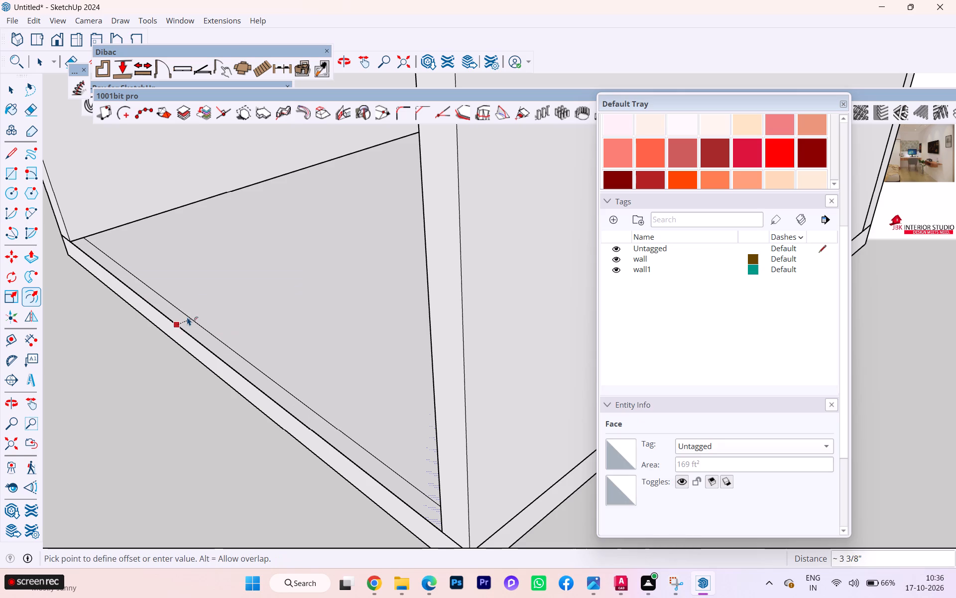
key("6")
key("Return")
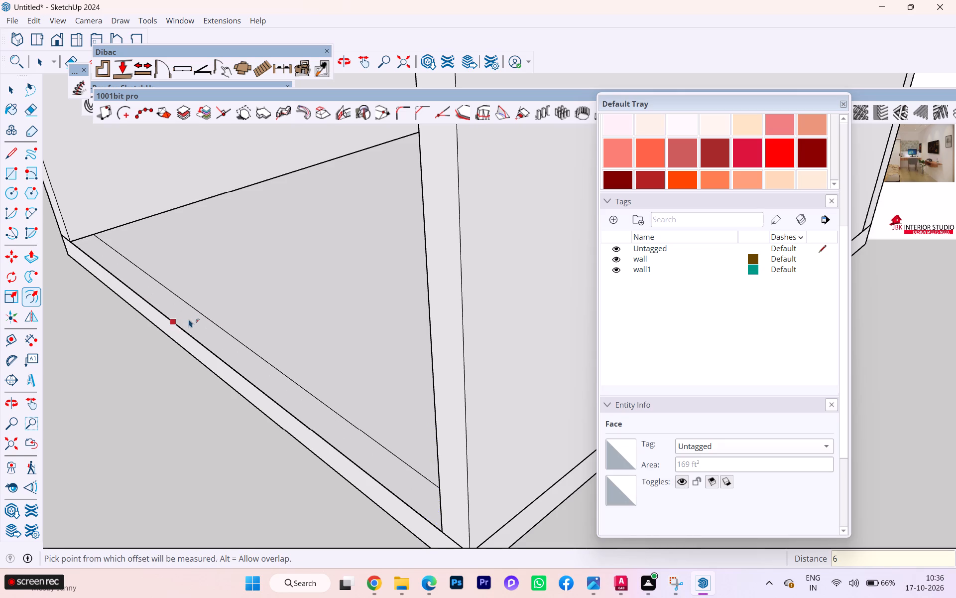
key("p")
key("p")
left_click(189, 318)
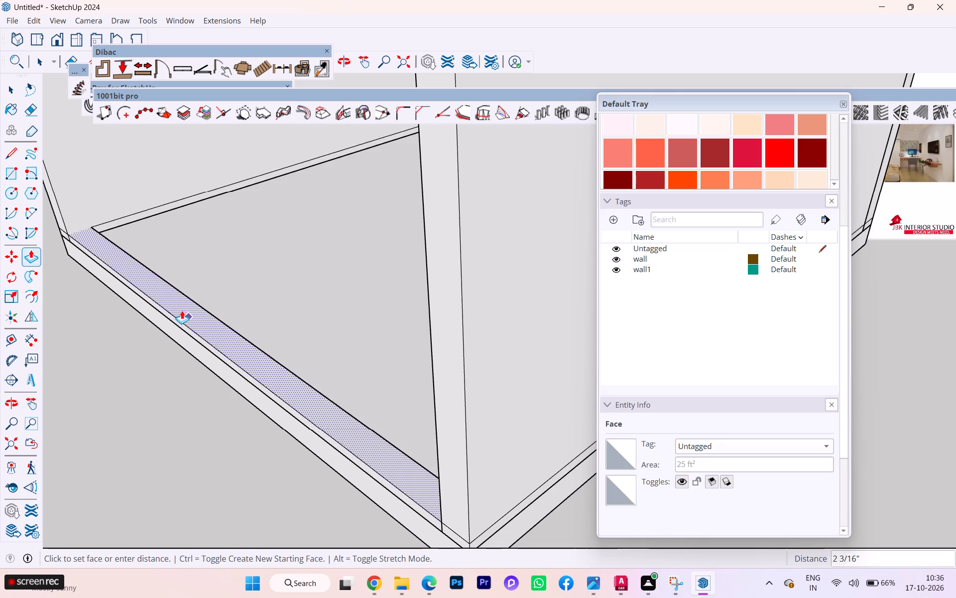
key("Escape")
Delete the offset line running parallel to the floor's front edge.
scroll(183, 309, "down", 4)
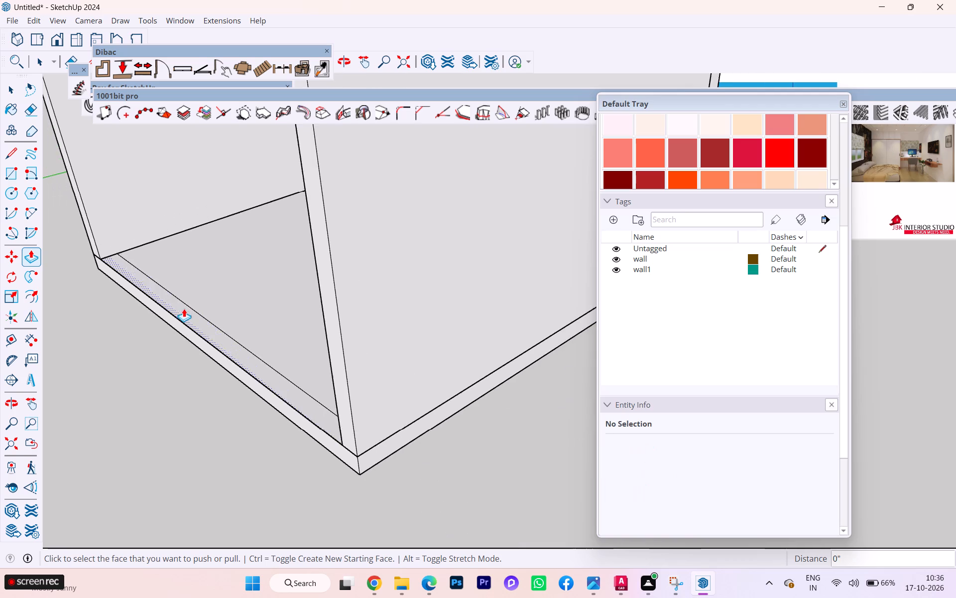
scroll(183, 299, "down", 10)
scroll(192, 298, "up", 1)
key("space")
left_click(194, 304)
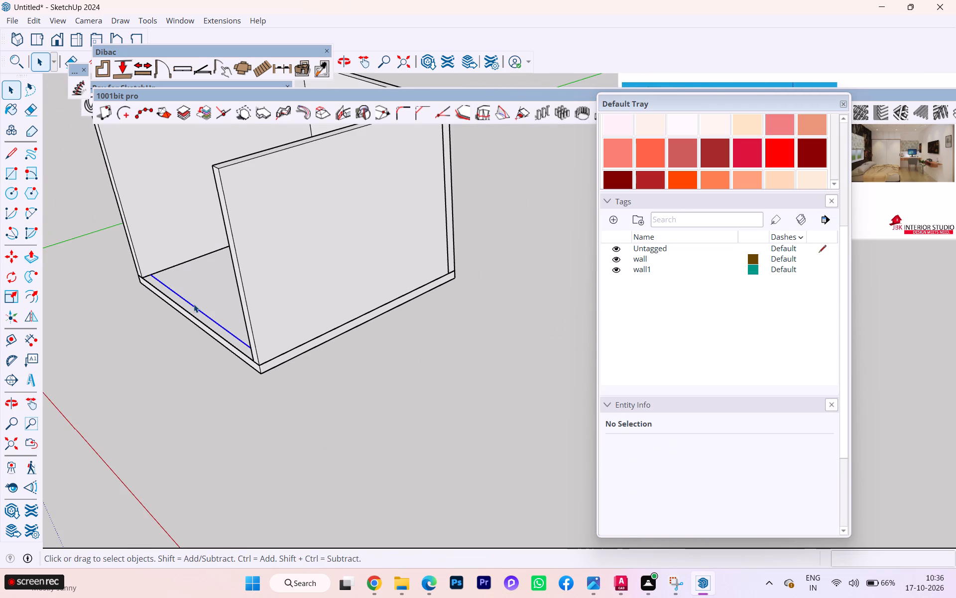
left_click(139, 379)
key("Delete")
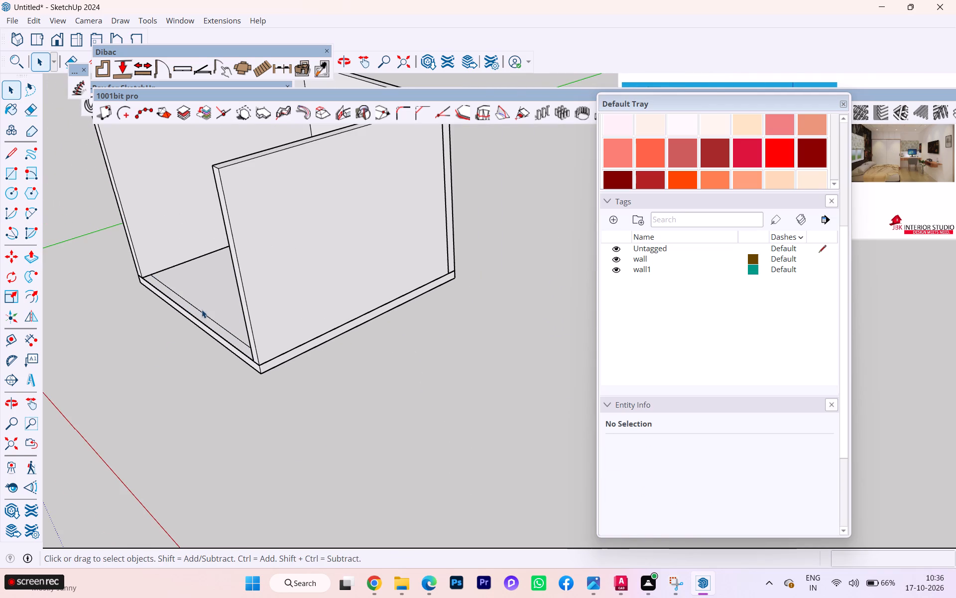
left_click(202, 309)
key("Delete")
left_click(204, 313)
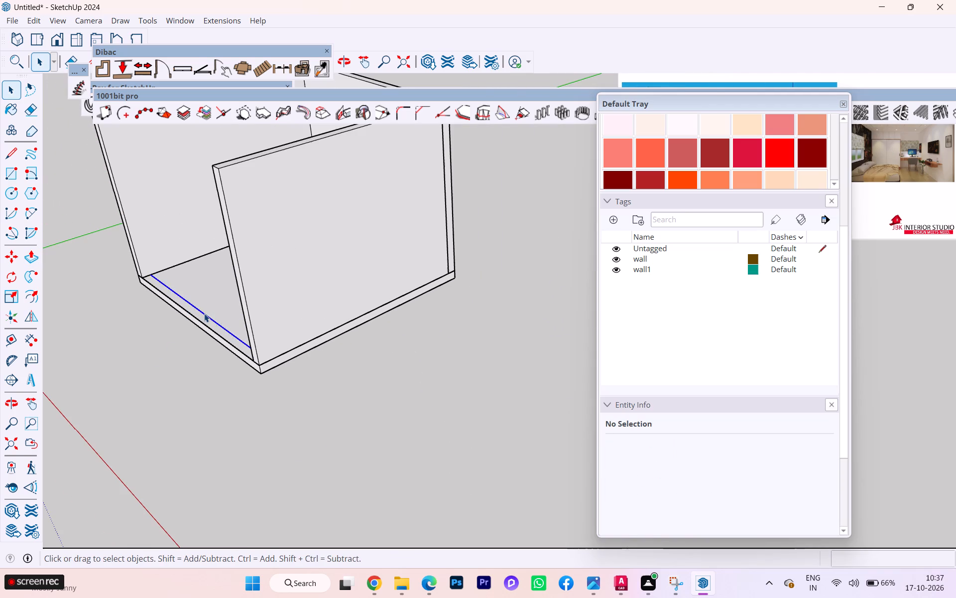
key("Delete")
left_click(185, 350)
Inspect the floor's surface and front edge between the walls from several angles.
scroll(209, 321, "up", 6)
scroll(210, 315, "down", 1)
scroll(210, 315, "up", 5)
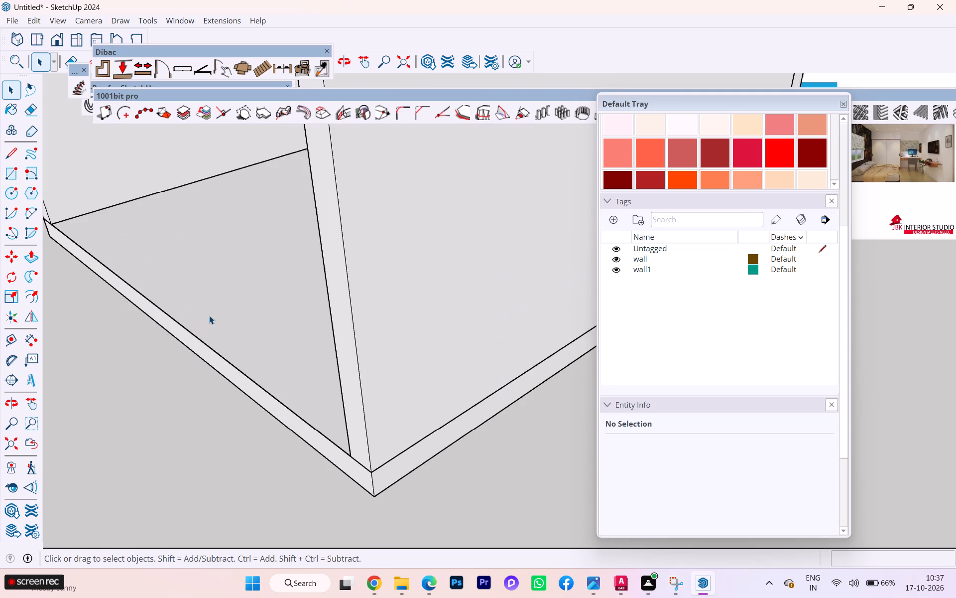
middle_click_drag(209, 315, 340, 286)
scroll(297, 277, "down", 4)
scroll(285, 277, "up", 2)
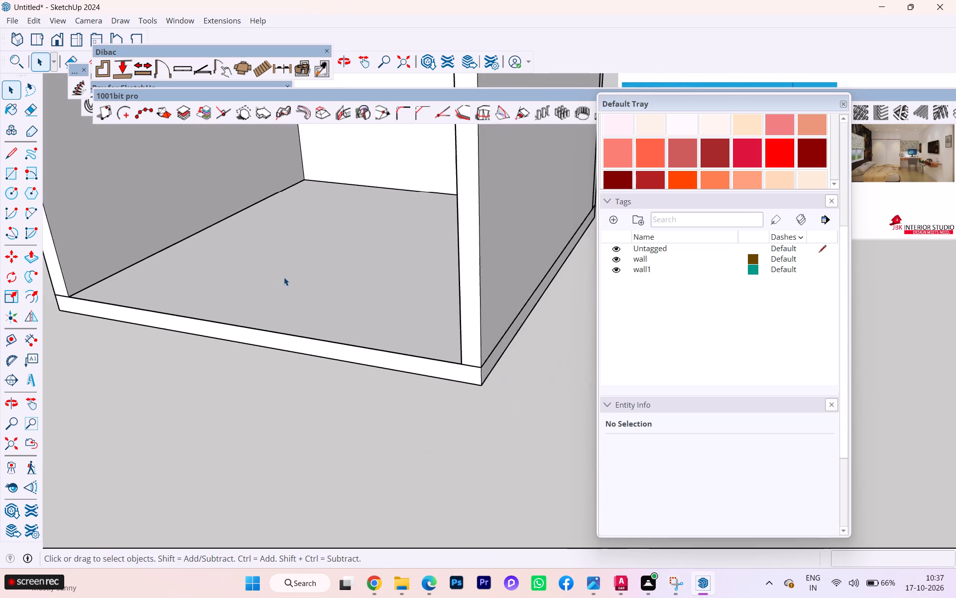
scroll(265, 278, "down", 1)
middle_click_drag(263, 277, 385, 338)
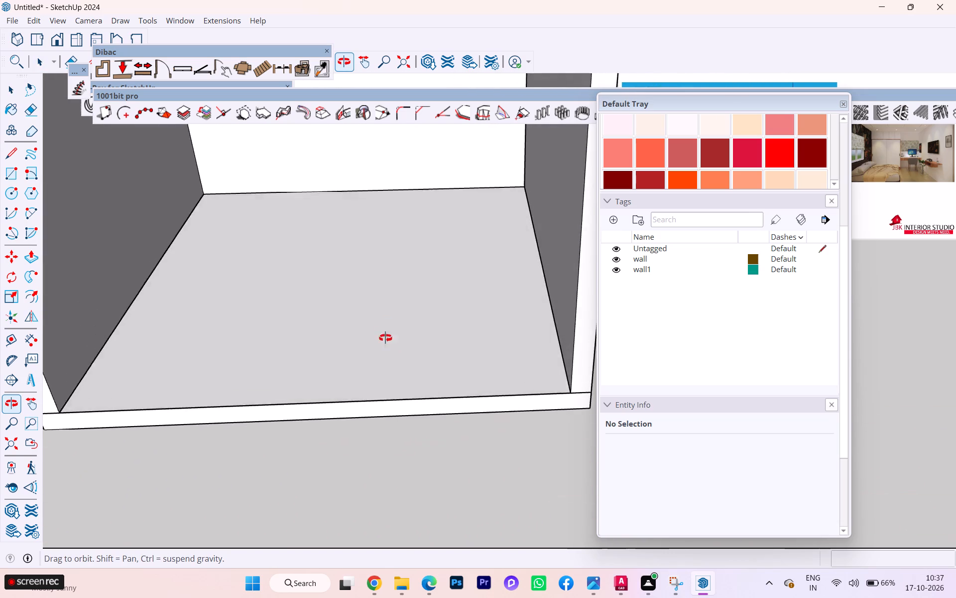
middle_click_drag(385, 338, 292, 424)
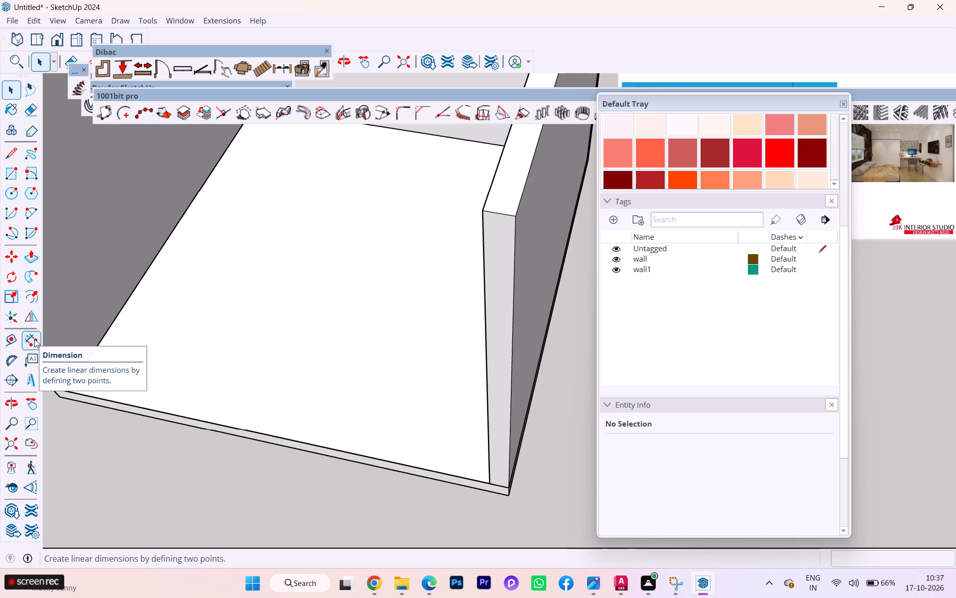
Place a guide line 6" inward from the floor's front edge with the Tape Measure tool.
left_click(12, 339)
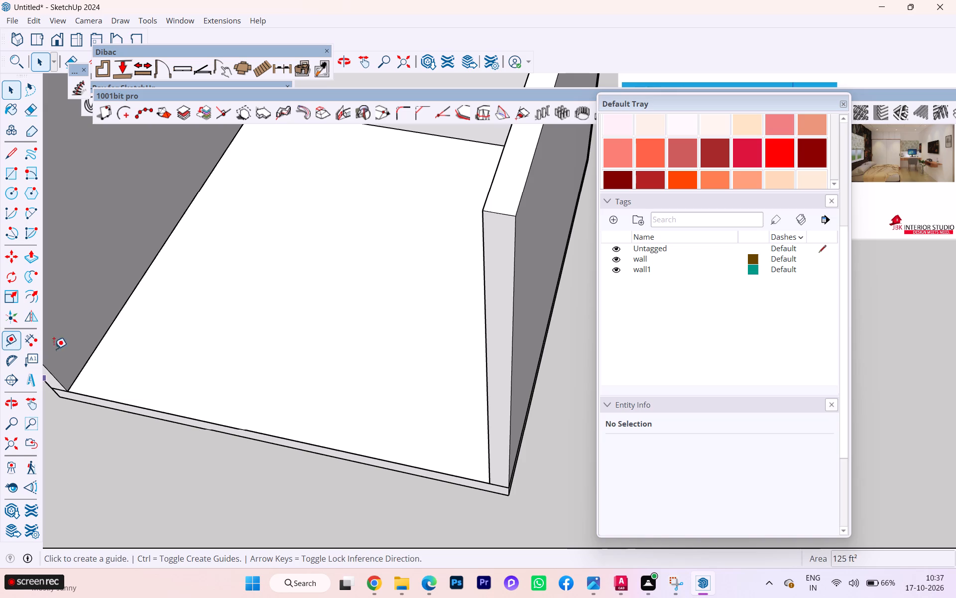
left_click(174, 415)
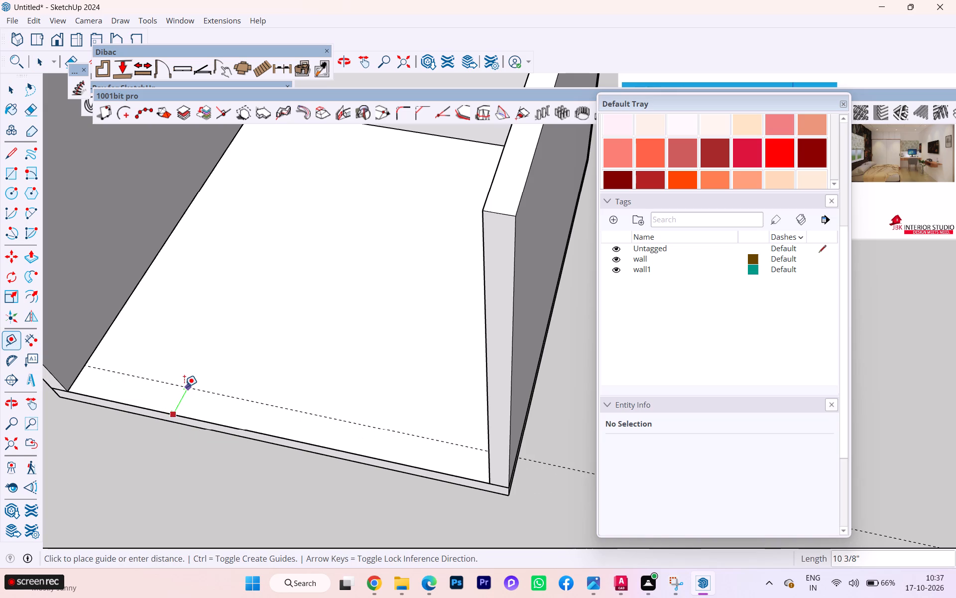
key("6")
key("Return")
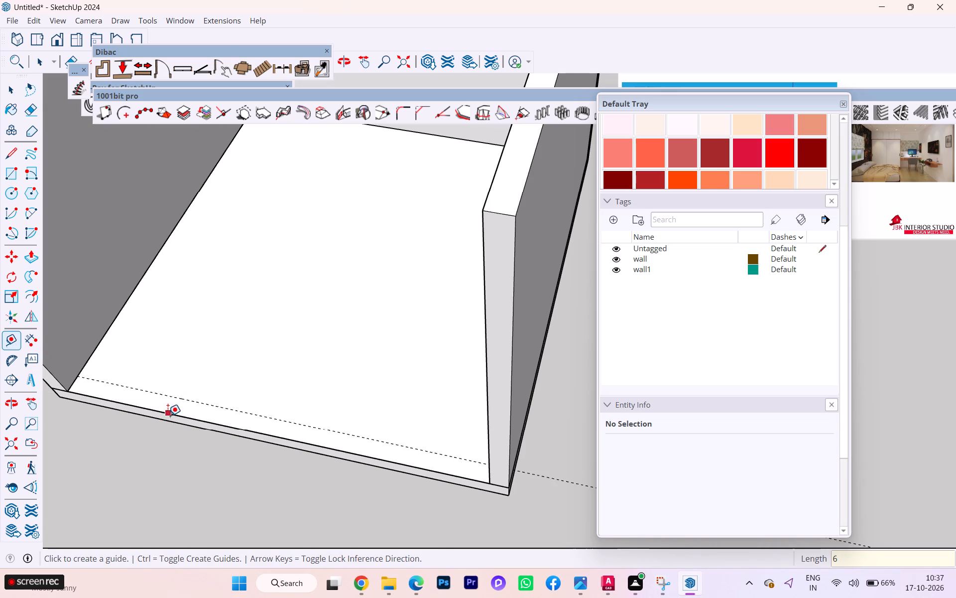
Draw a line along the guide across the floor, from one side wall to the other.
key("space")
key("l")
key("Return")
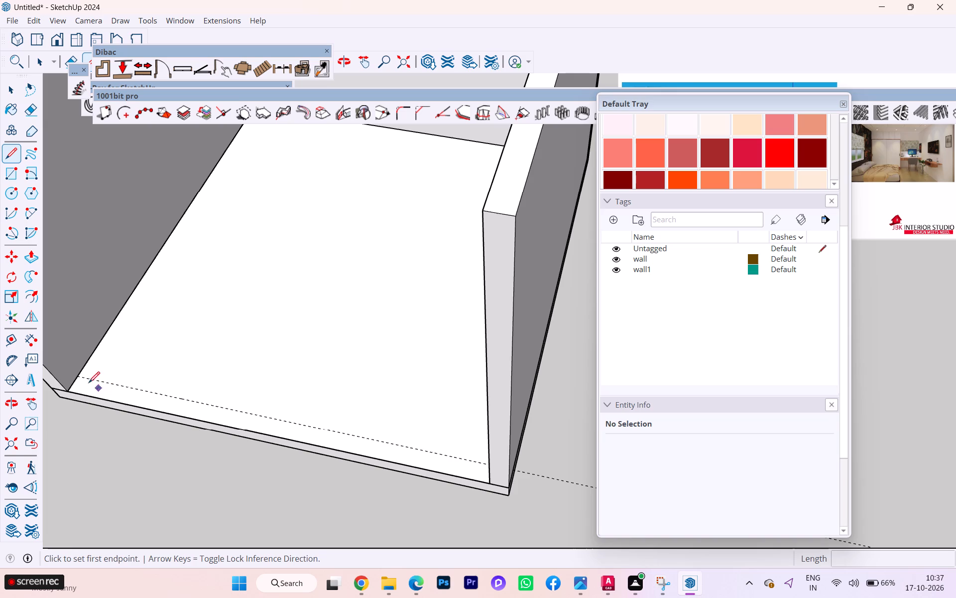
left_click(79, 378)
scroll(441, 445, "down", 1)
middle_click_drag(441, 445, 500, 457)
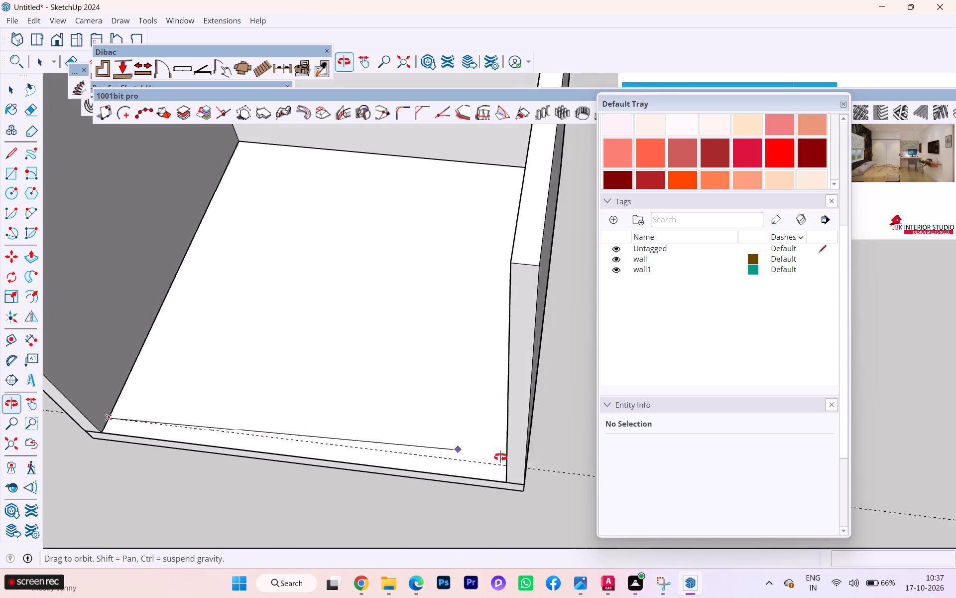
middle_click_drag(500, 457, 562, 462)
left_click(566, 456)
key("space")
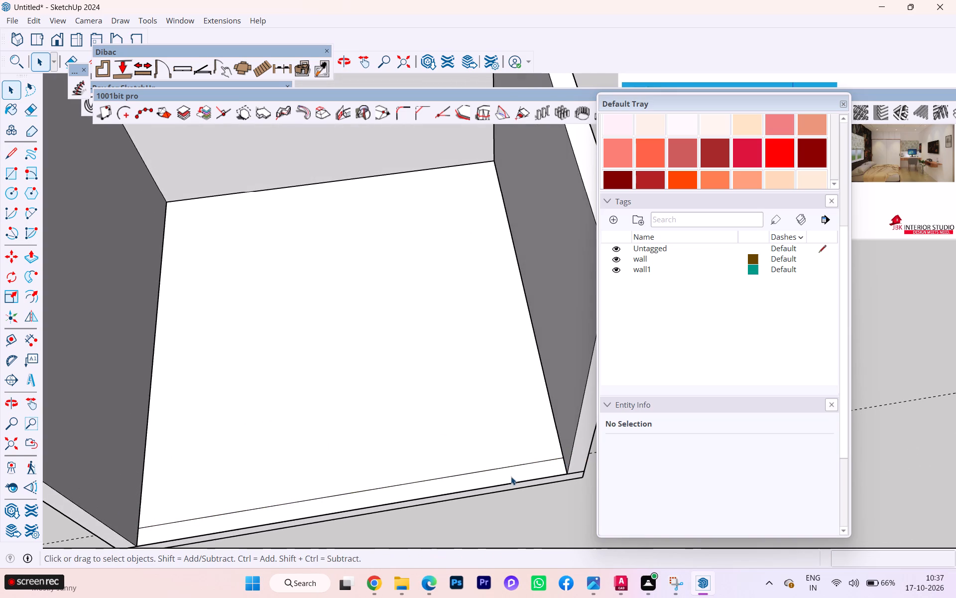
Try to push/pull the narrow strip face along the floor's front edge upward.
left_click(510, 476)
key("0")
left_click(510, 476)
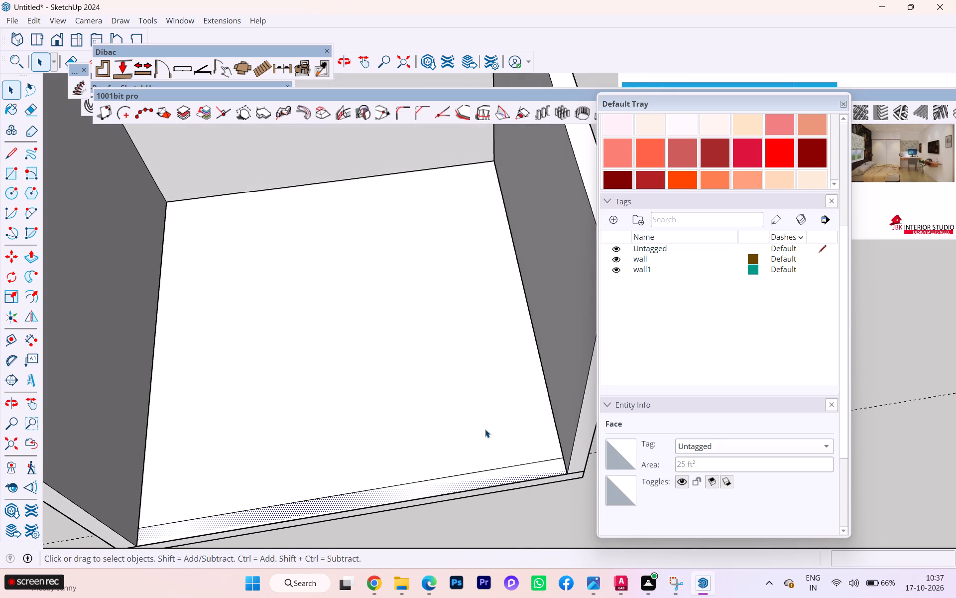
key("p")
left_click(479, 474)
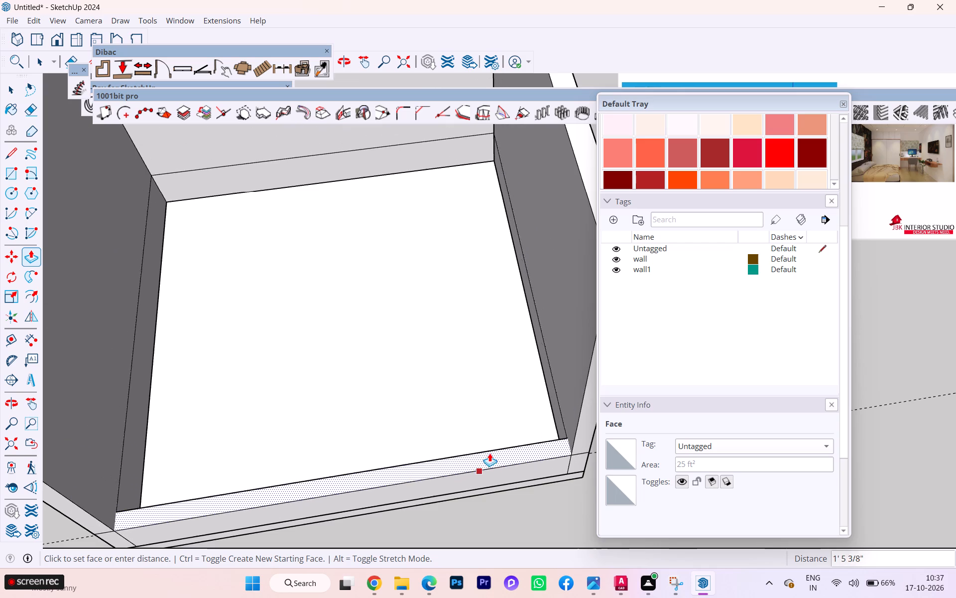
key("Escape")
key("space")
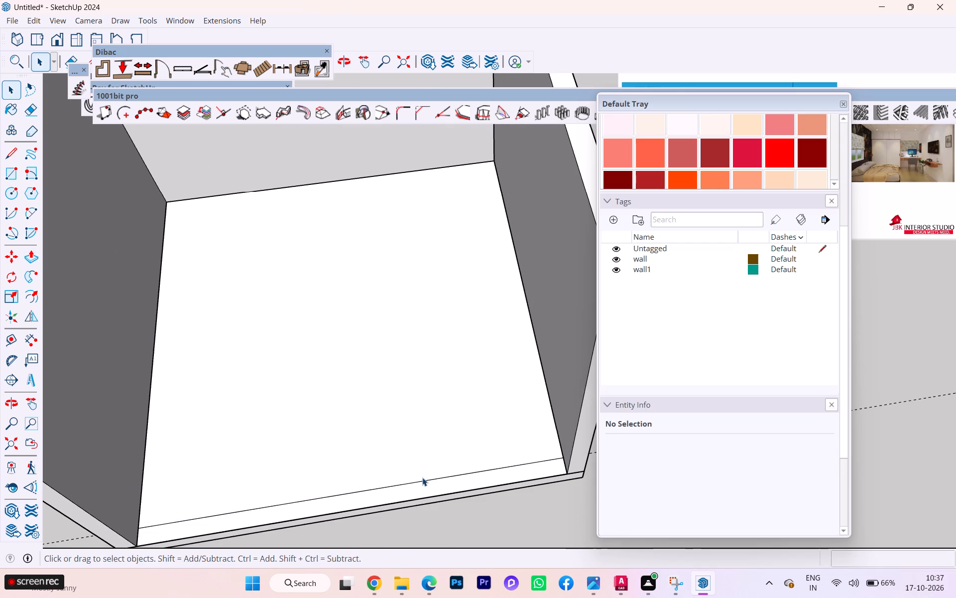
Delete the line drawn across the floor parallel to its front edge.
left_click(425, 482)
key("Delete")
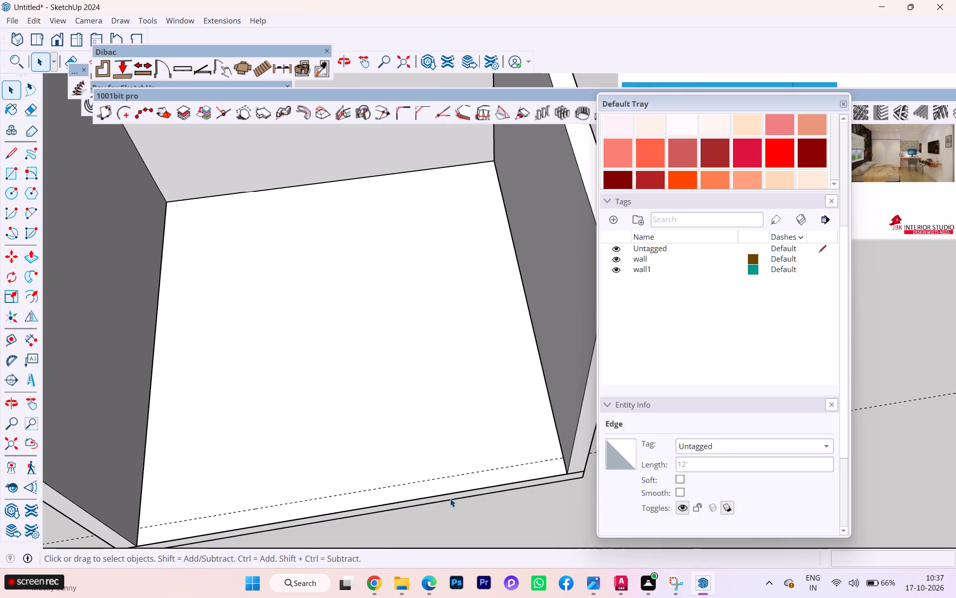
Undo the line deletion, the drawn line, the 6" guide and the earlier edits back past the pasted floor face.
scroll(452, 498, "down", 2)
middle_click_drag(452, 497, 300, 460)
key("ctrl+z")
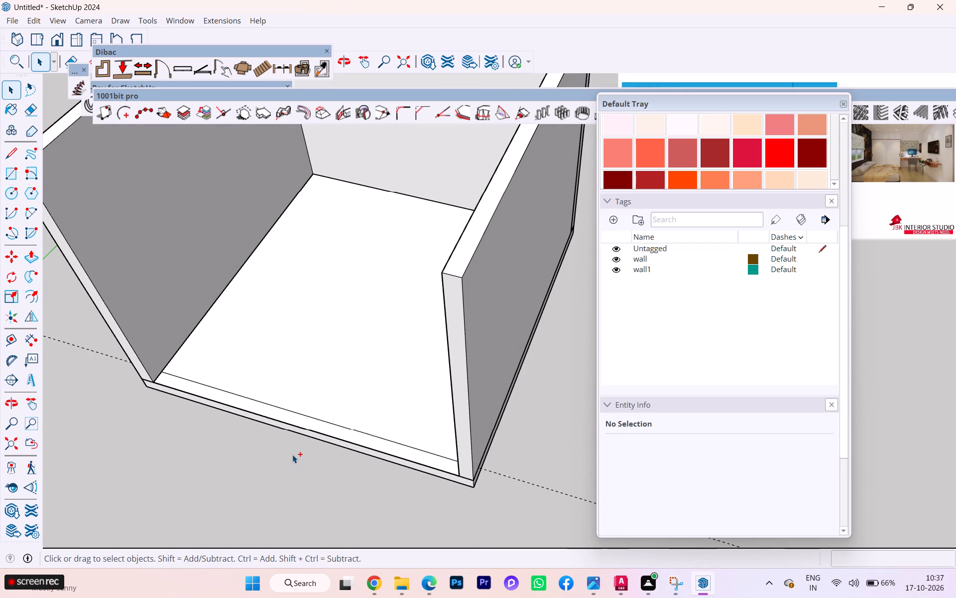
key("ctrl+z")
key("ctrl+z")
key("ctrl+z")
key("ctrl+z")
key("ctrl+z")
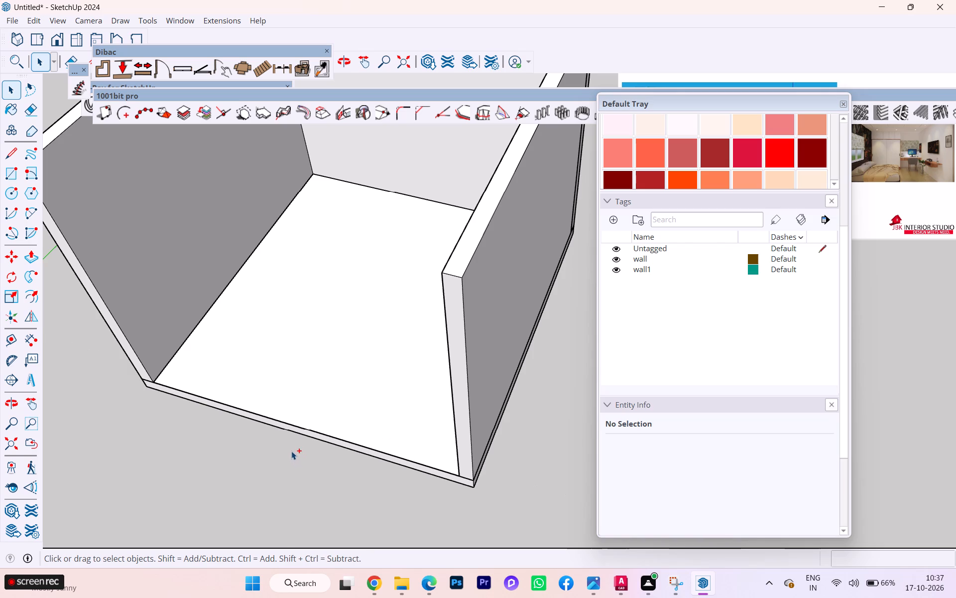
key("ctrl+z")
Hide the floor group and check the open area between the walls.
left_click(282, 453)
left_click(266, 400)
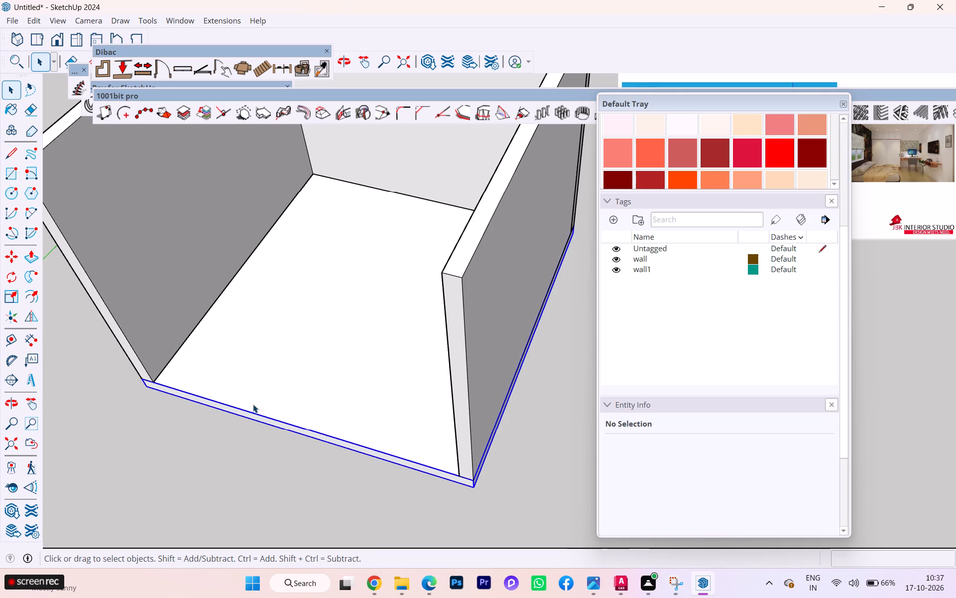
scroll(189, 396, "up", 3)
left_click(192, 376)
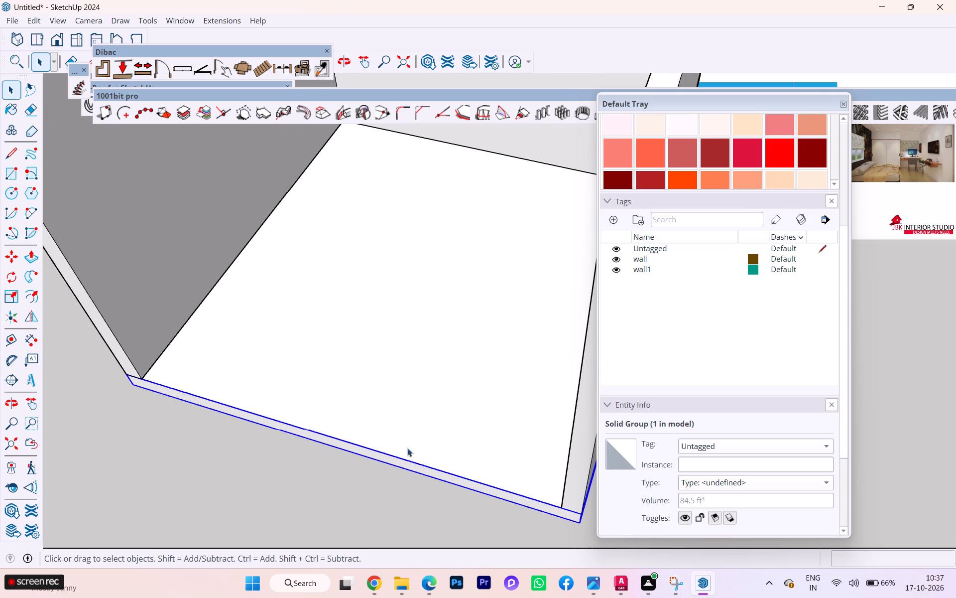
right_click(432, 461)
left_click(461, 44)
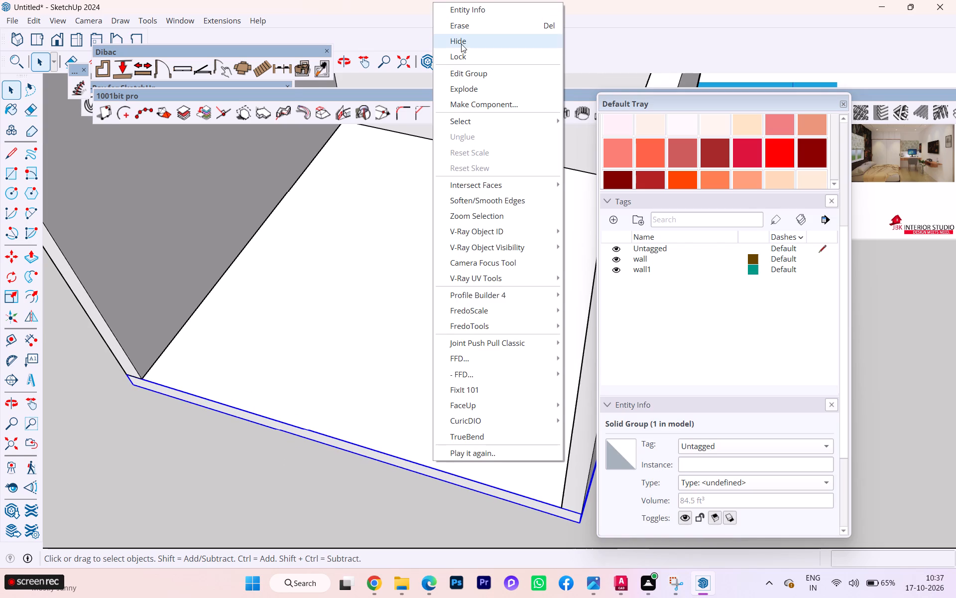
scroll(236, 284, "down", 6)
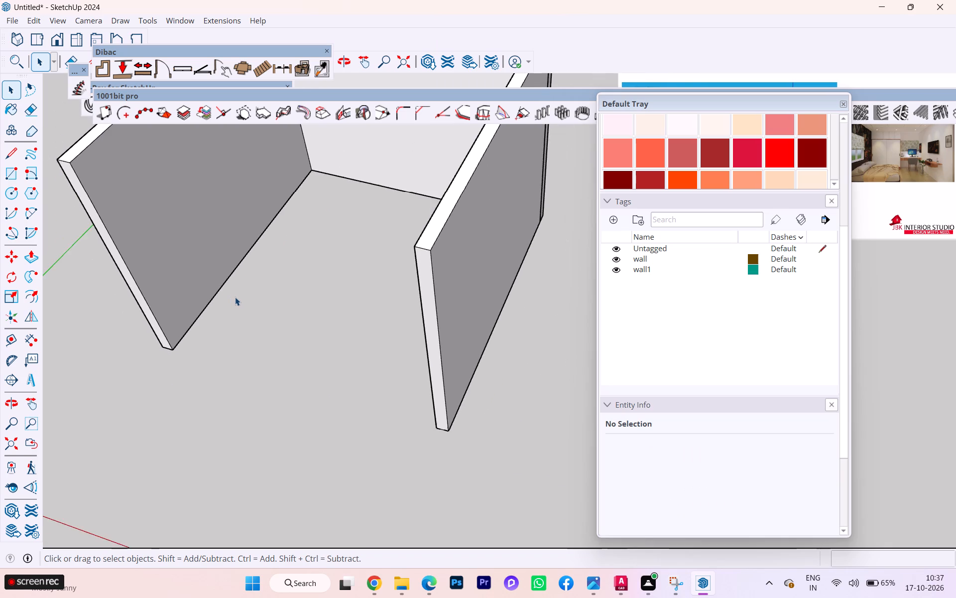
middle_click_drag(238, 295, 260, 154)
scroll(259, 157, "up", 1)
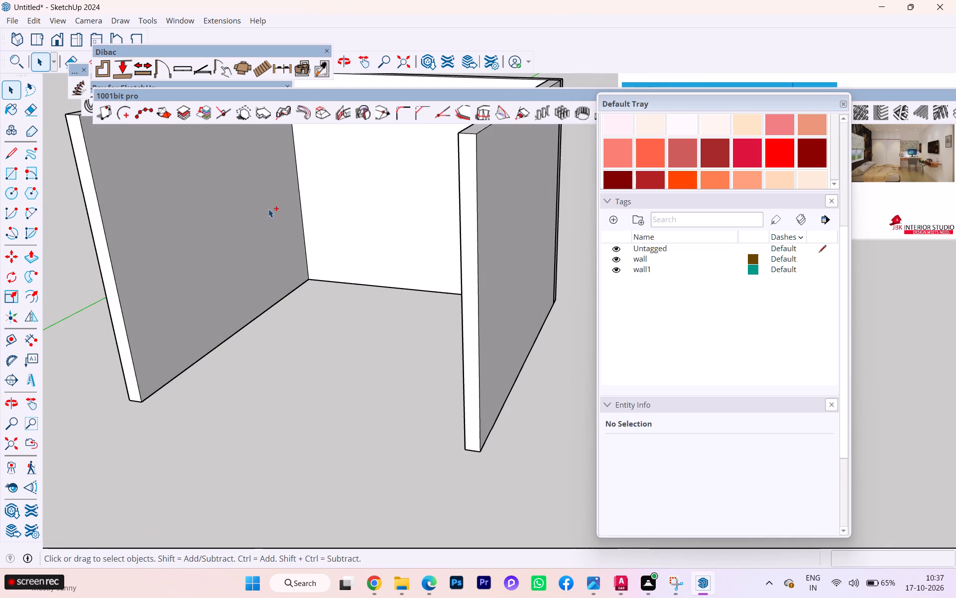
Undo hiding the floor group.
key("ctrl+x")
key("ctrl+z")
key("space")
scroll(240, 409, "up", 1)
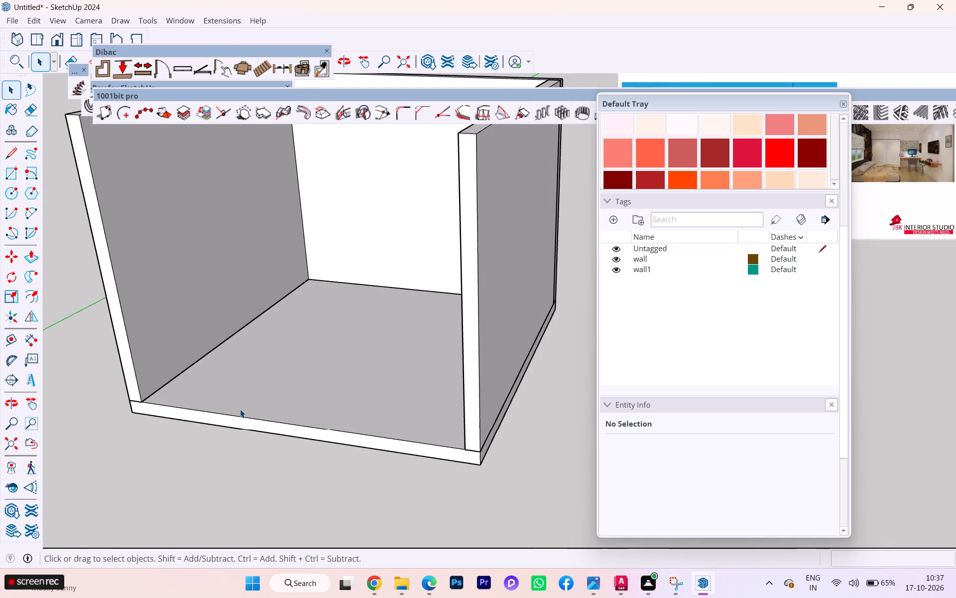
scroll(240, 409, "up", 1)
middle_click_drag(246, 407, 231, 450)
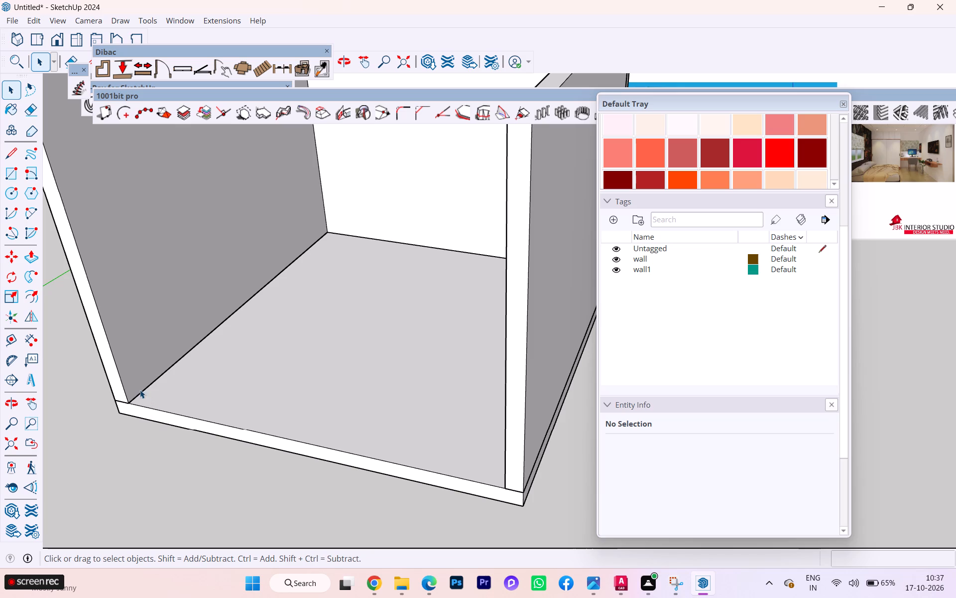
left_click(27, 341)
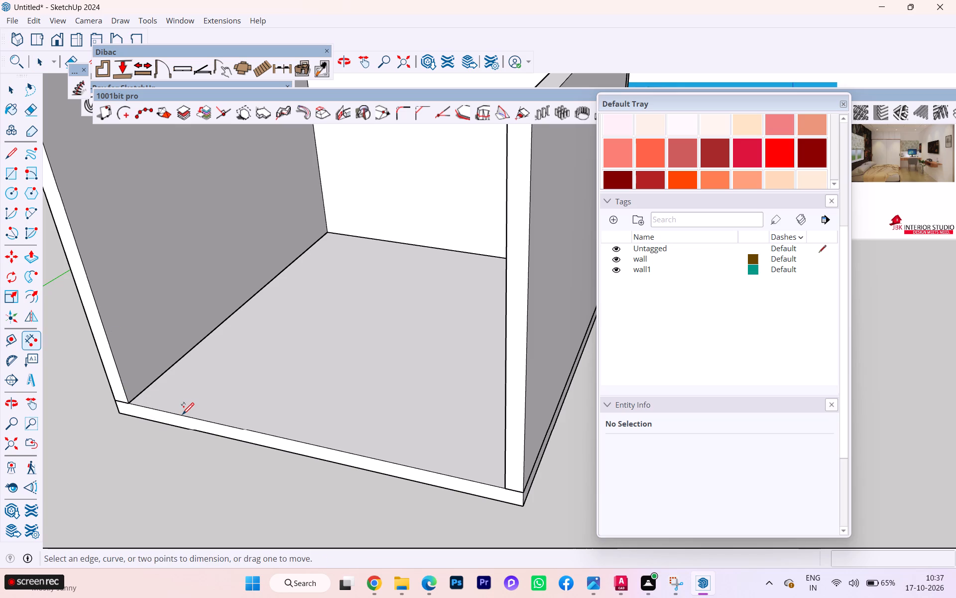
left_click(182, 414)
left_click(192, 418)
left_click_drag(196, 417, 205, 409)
Place a guide line 6" inward from the floor group's front edge with the Tape Measure tool.
left_click(20, 343)
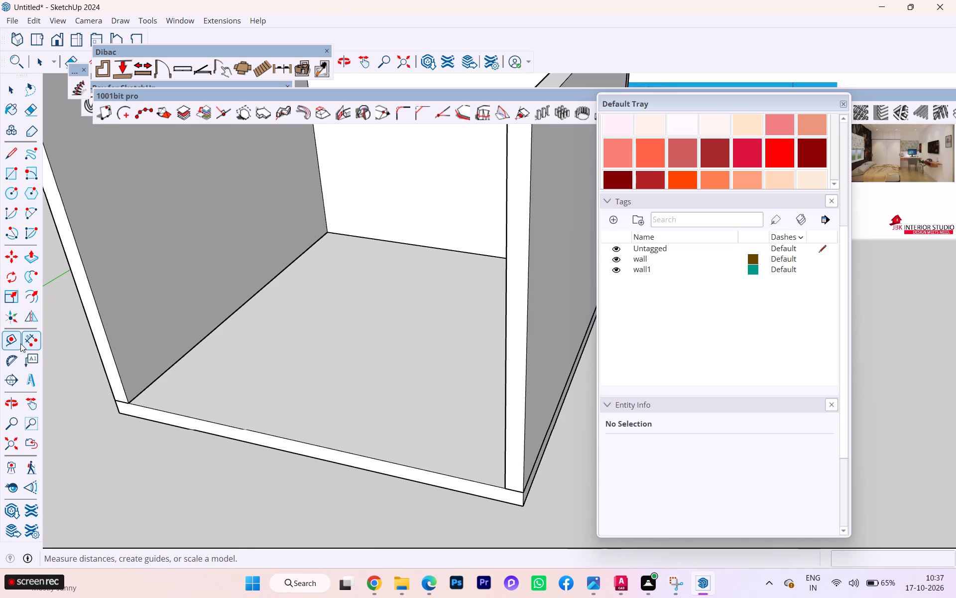
left_click(193, 416)
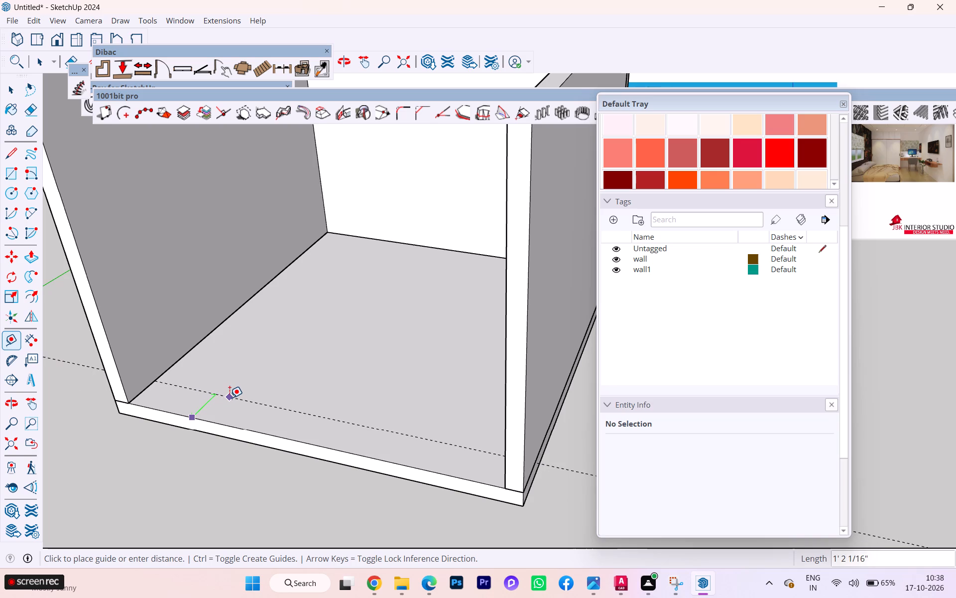
key("Left")
right_click(232, 396)
key("6")
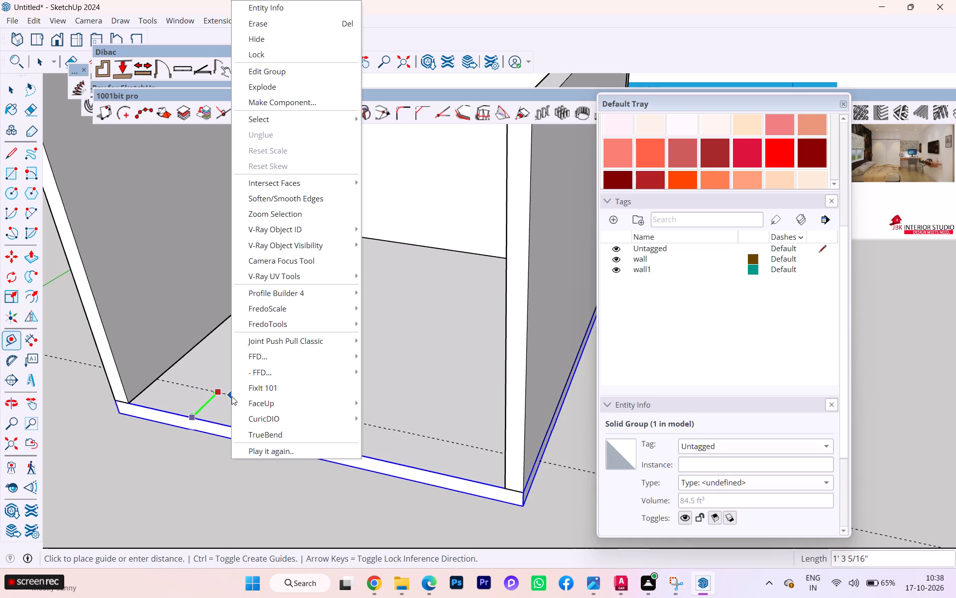
key("Escape")
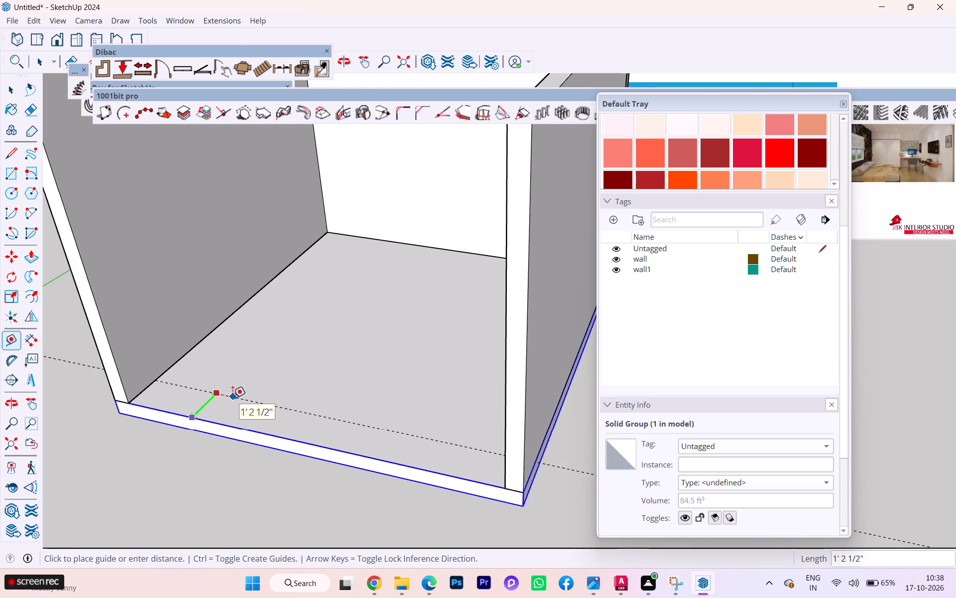
type("6\"")
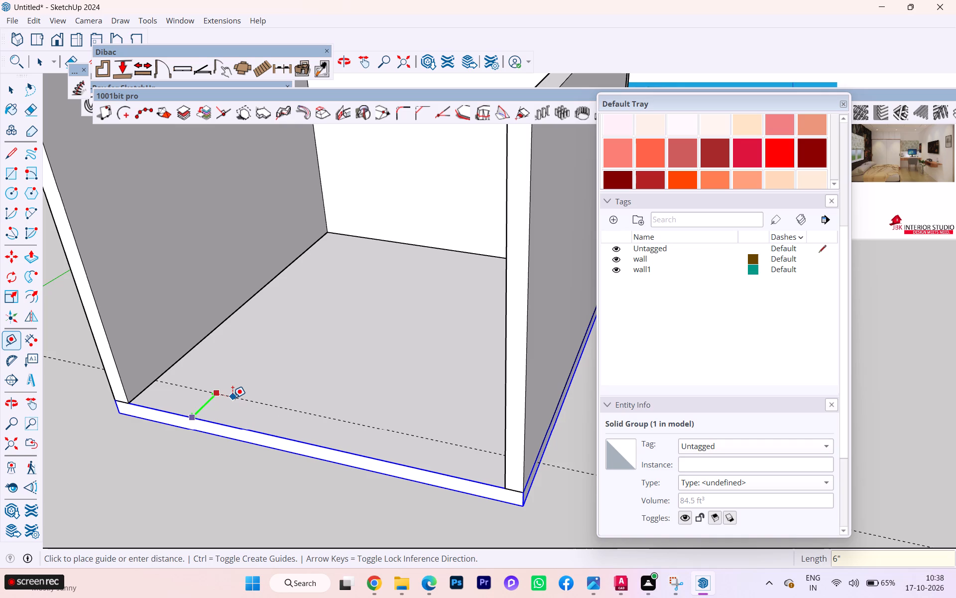
key("Return")
Draw a line along the 6" guide across the floor, from one side wall's base to the other's.
scroll(170, 403, "up", 5)
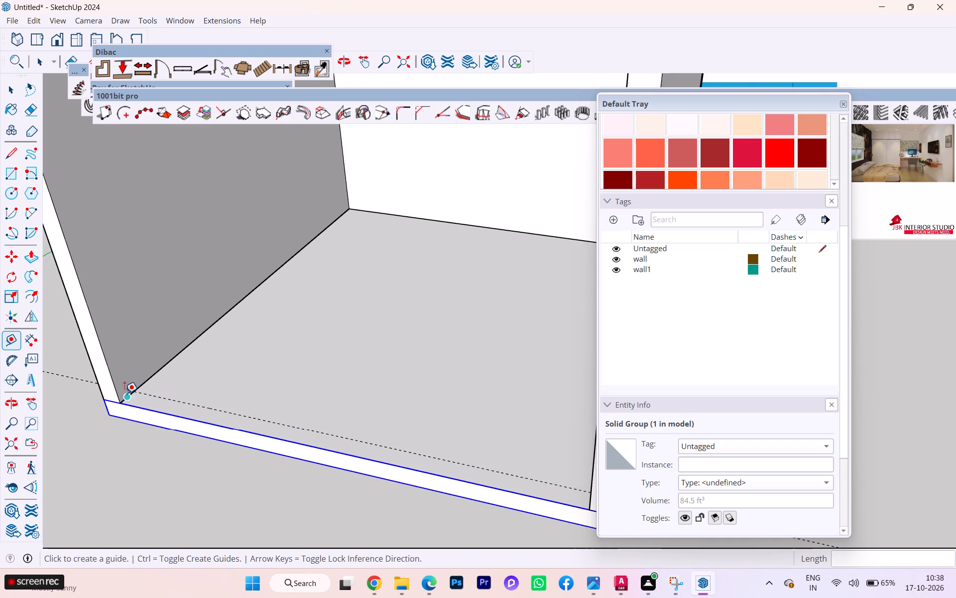
scroll(124, 393, "up", 5)
scroll(125, 395, "down", 1)
scroll(125, 396, "up", 1)
scroll(145, 384, "down", 1)
scroll(145, 384, "up", 2)
scroll(145, 384, "down", 1)
key("space")
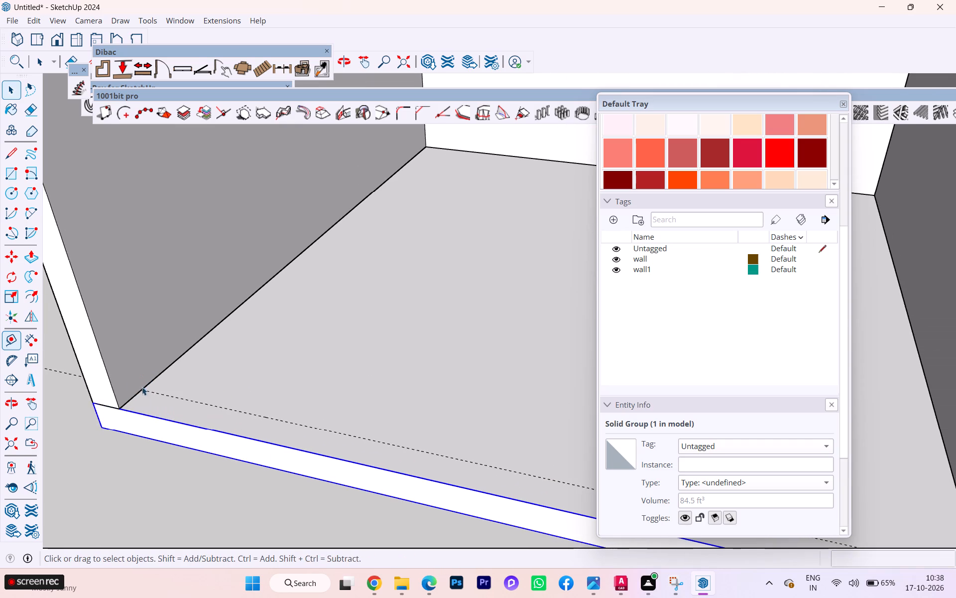
scroll(132, 396, "down", 1)
key("l")
key("Return")
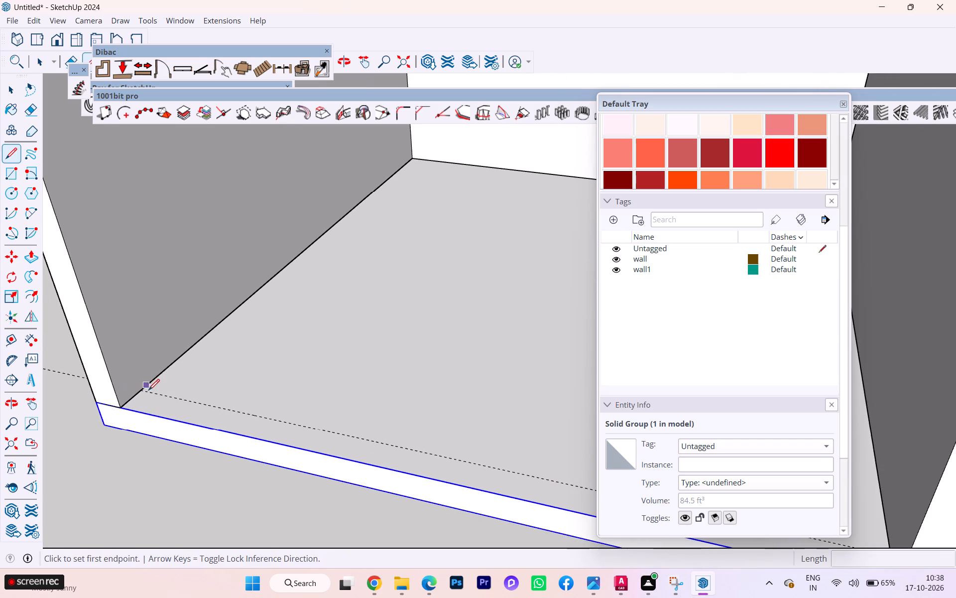
left_click(138, 391)
scroll(43, 377, "down", 6)
scroll(66, 371, "up", 3)
scroll(73, 371, "down", 1)
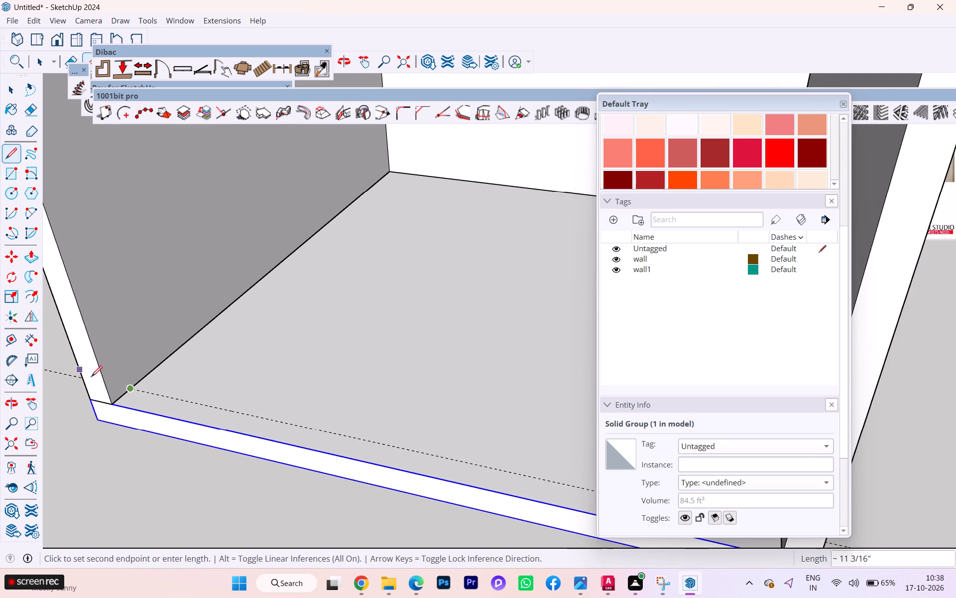
scroll(137, 377, "down", 3)
scroll(220, 392, "down", 7)
scroll(293, 424, "down", 1)
middle_click_drag(297, 423, 466, 430)
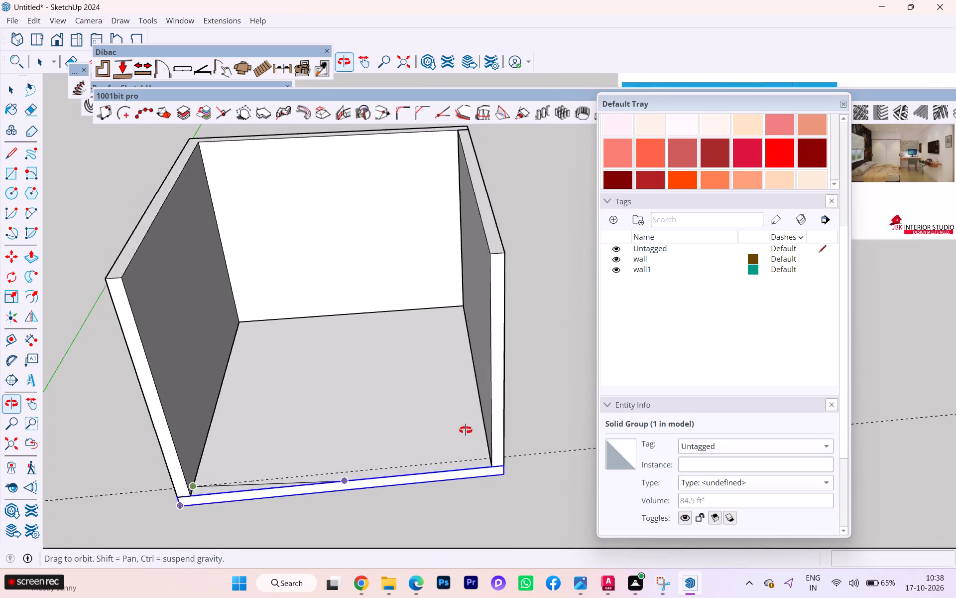
middle_click_drag(466, 430, 471, 433)
scroll(525, 462, "up", 3)
left_click(509, 459)
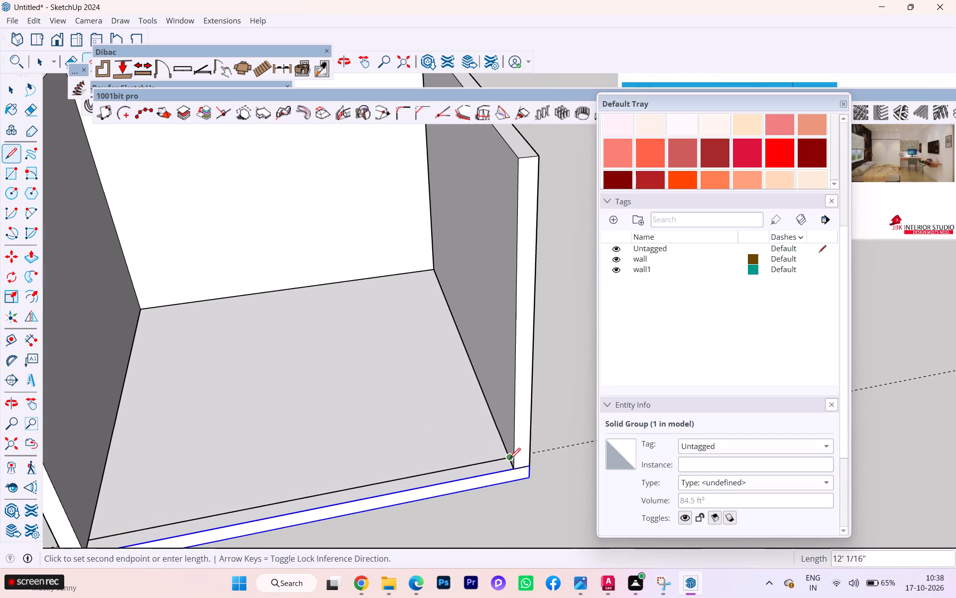
key("space")
Open the floor group for editing at the narrow strip along its front edge.
left_click(463, 474)
left_click(460, 470)
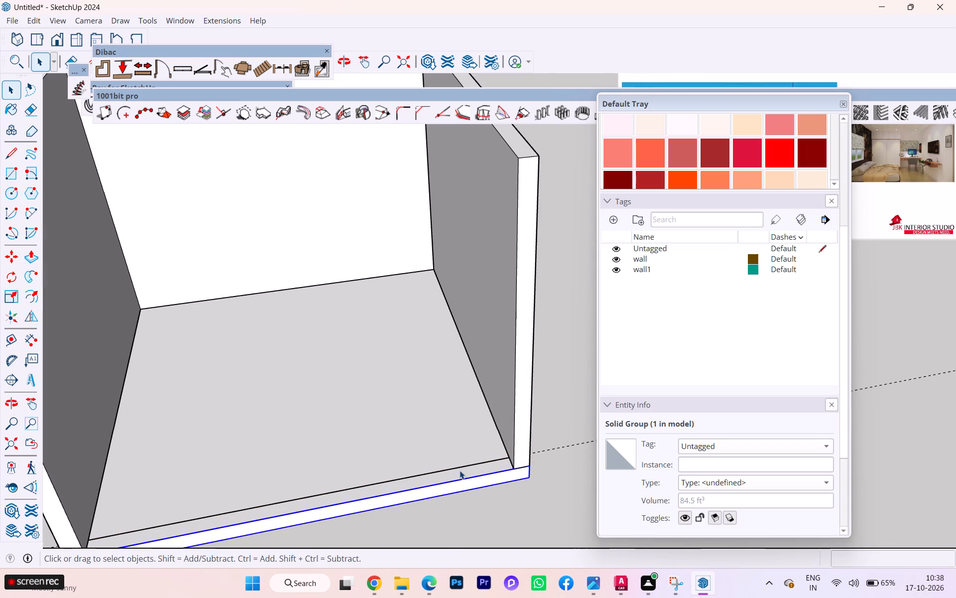
left_click(457, 474)
left_click(457, 474)
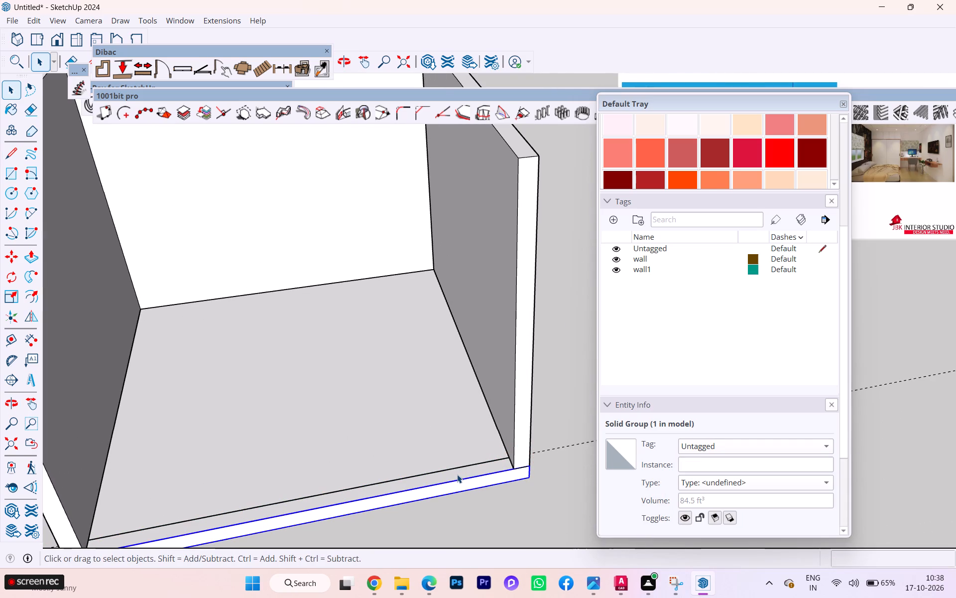
scroll(457, 474, "up", 1)
scroll(457, 474, "down", 2)
scroll(457, 474, "up", 5)
double_click(455, 475)
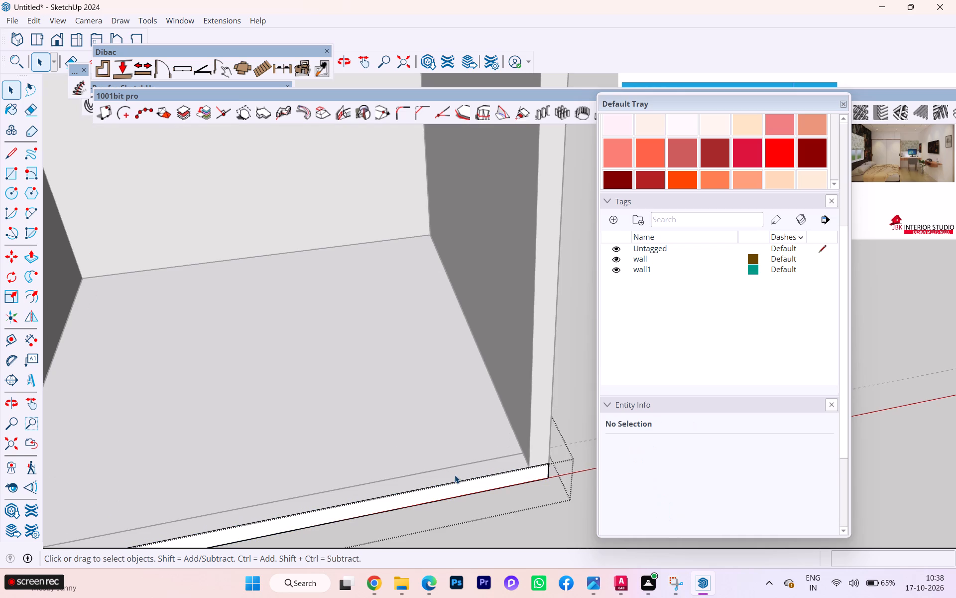
Leave the floor group and delete both the line and the guide running along the floor's front edge.
left_click(547, 514)
left_click(485, 460)
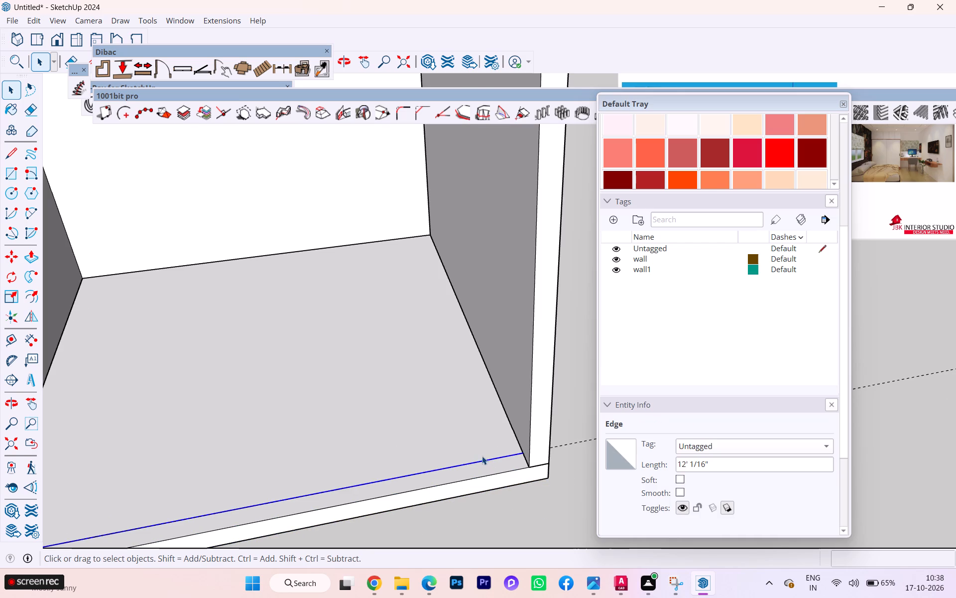
key("Delete")
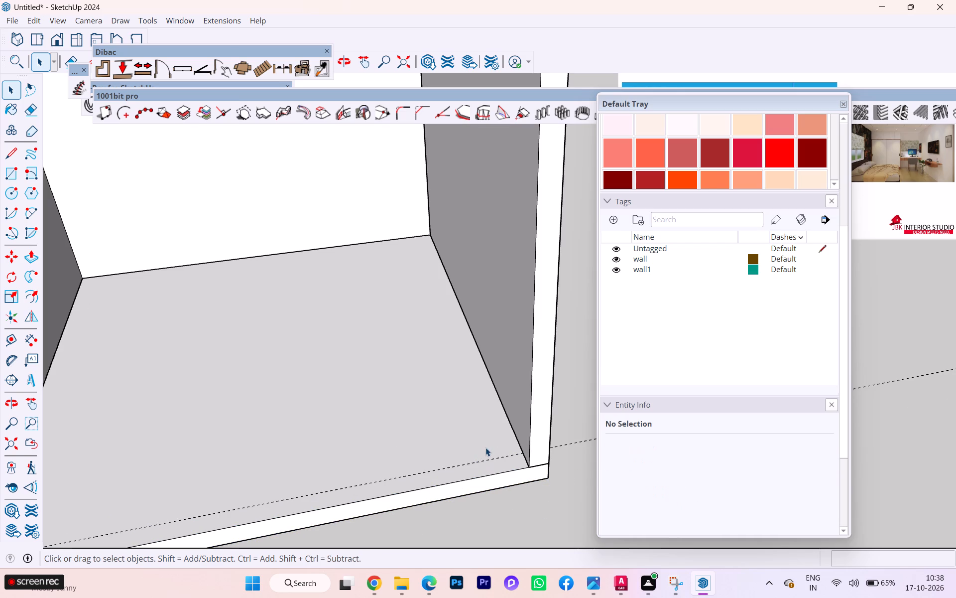
left_click(462, 464)
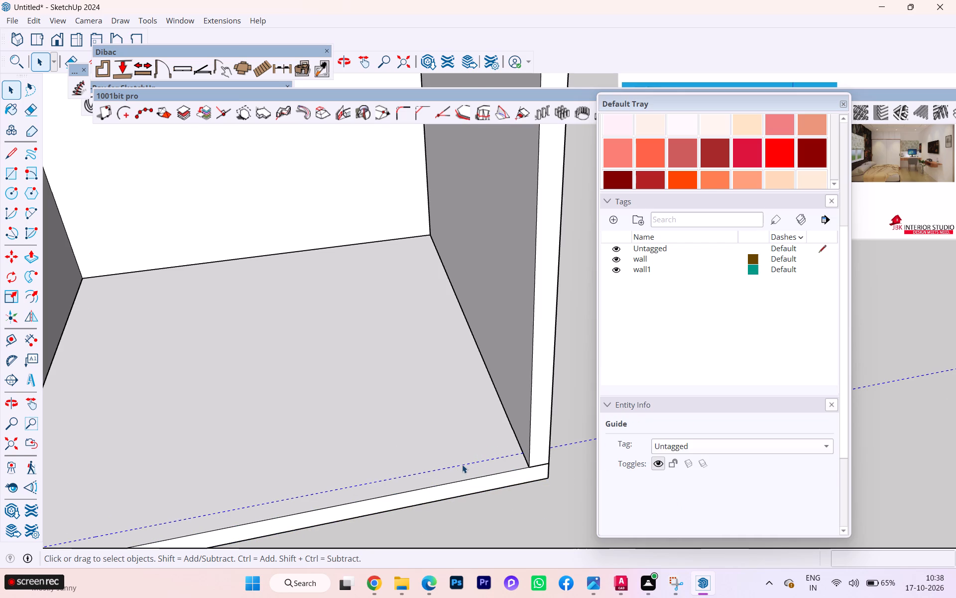
key("Delete")
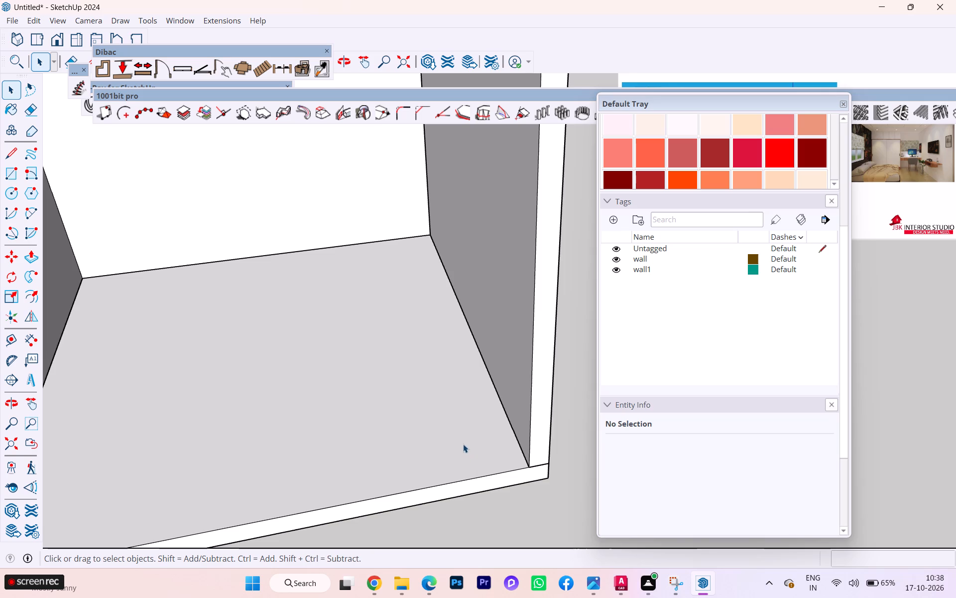
Draw a flat 12' by about 8" rectangle on the floor along its front edge, between the two side walls.
scroll(465, 438, "down", 3)
scroll(465, 437, "up", 2)
scroll(469, 428, "down", 3)
middle_click_drag(471, 465, 149, 476)
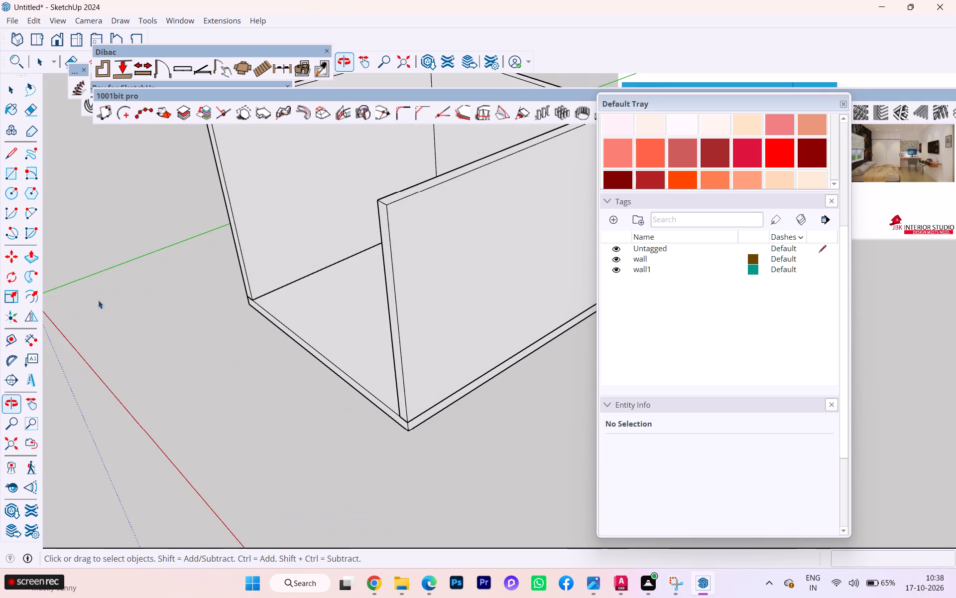
left_click(12, 177)
scroll(225, 284, "up", 3)
scroll(265, 301, "up", 1)
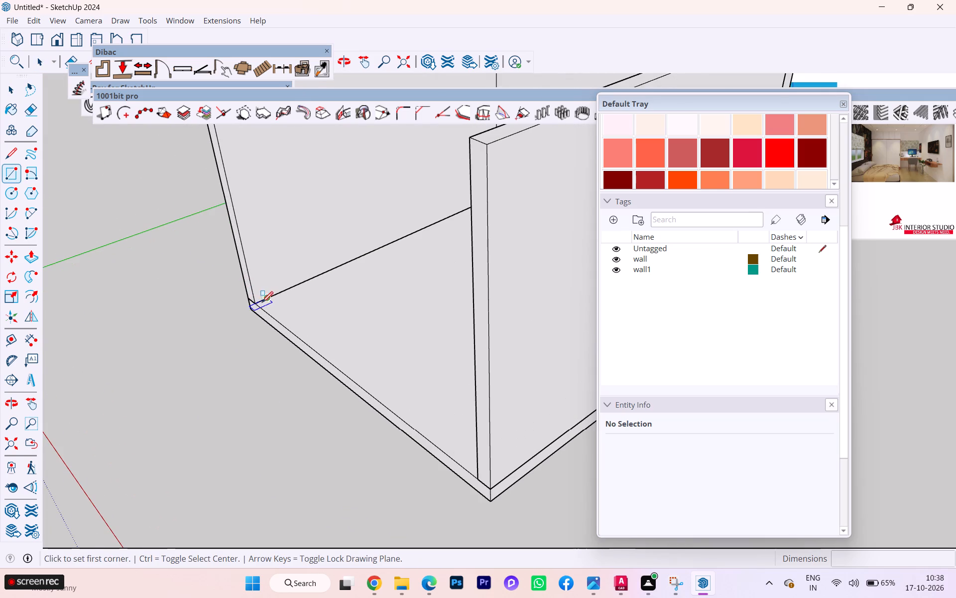
left_click(257, 303)
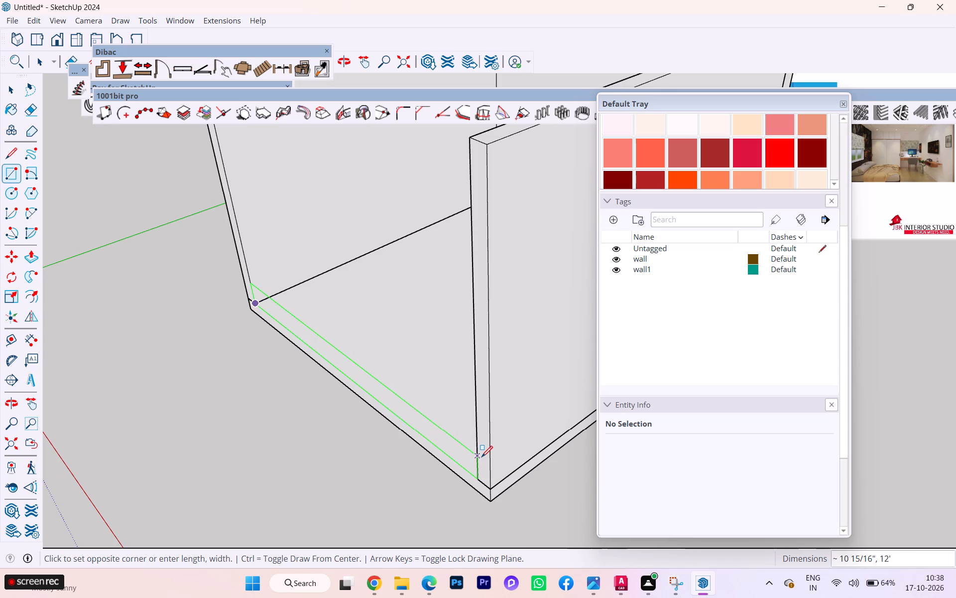
scroll(475, 455, "down", 1)
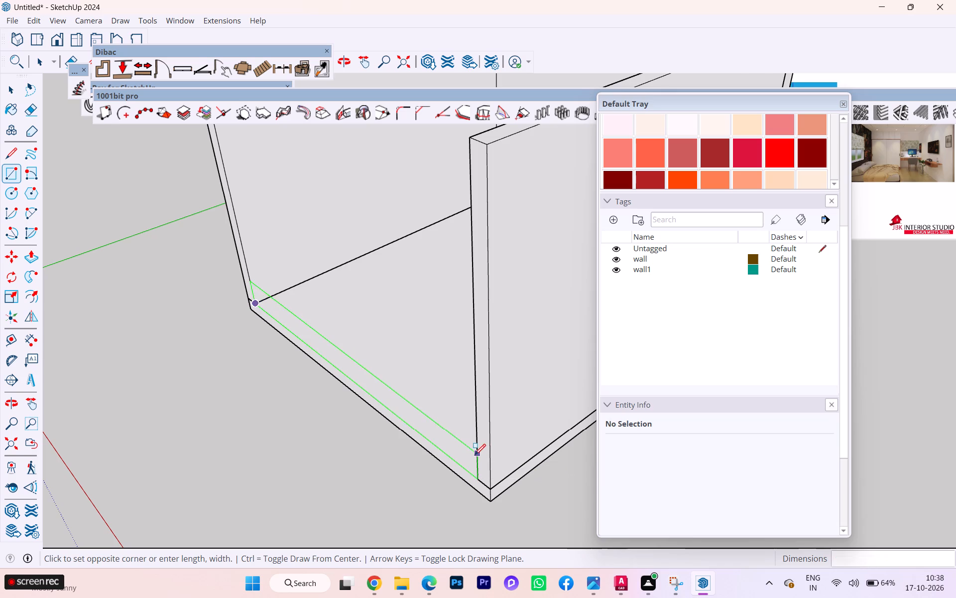
middle_click_drag(475, 455, 557, 458)
scroll(531, 468, "up", 6)
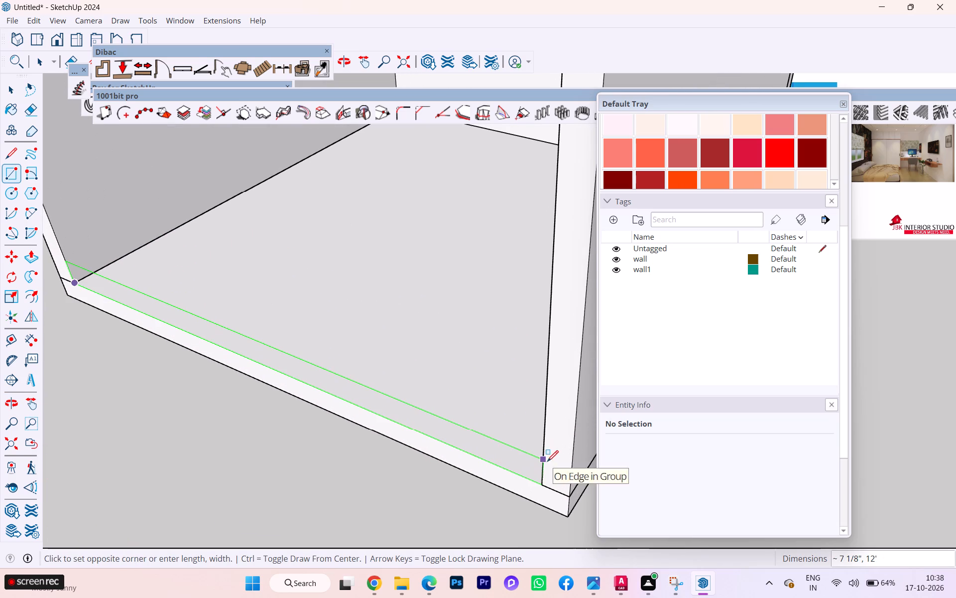
middle_click_drag(550, 458, 647, 468)
scroll(555, 456, "down", 1)
key("Up")
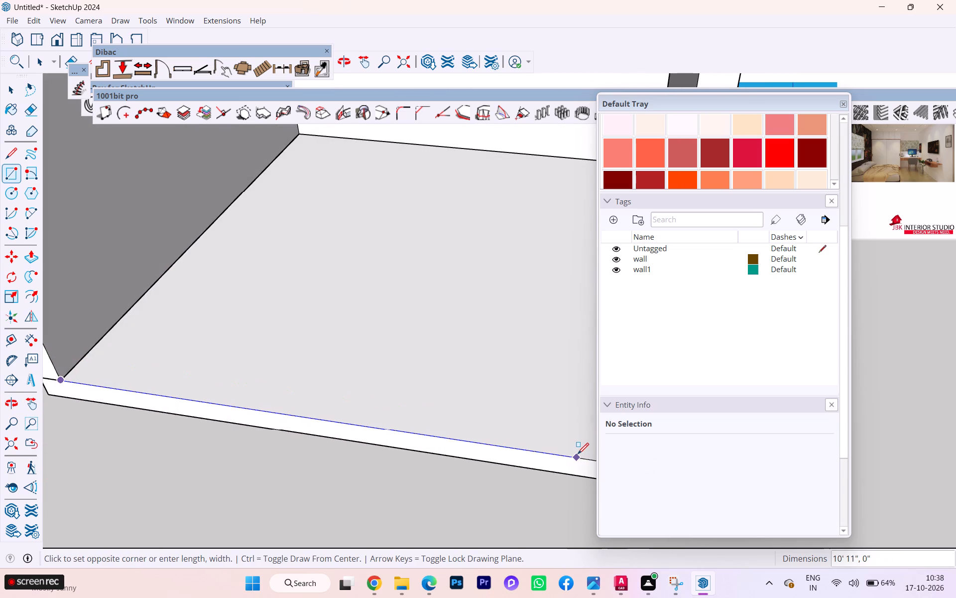
scroll(380, 424, "down", 3)
scroll(273, 384, "down", 2)
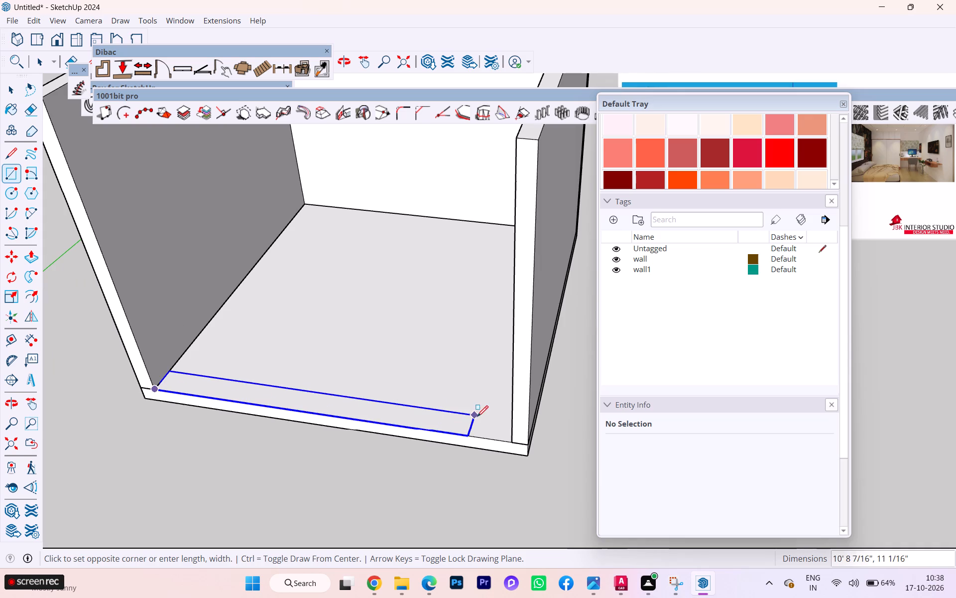
middle_click_drag(477, 417, 582, 430)
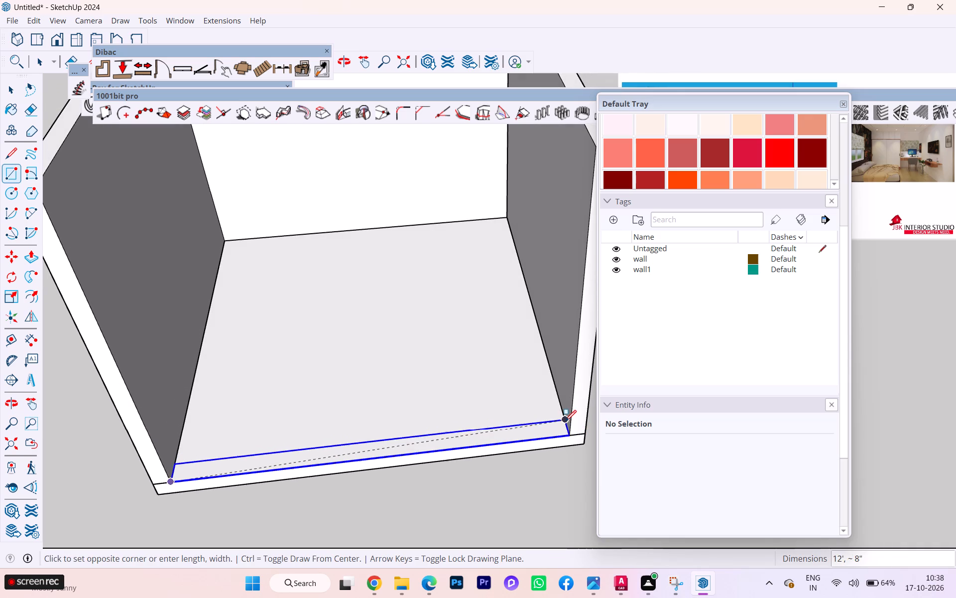
left_click(564, 421)
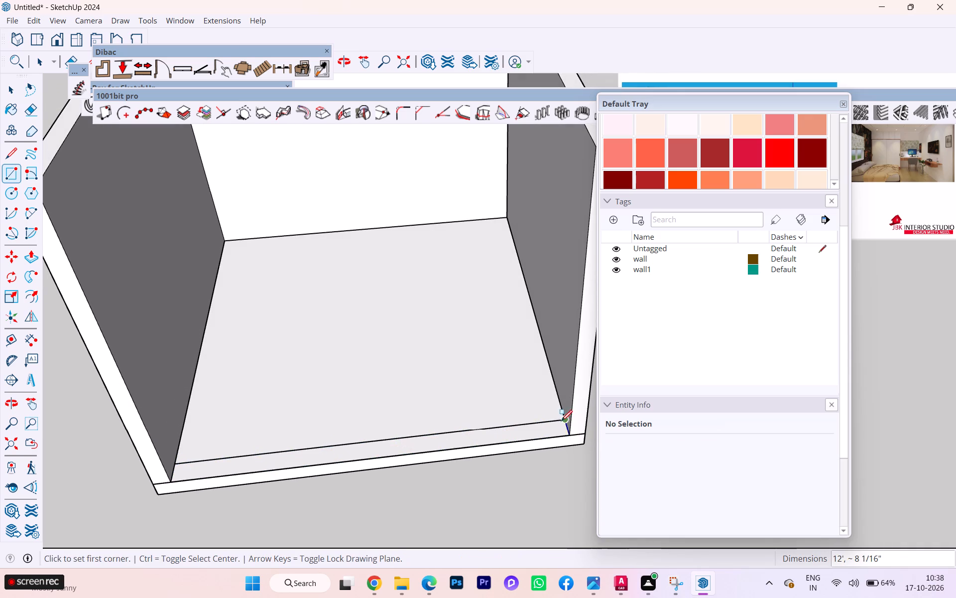
Push/Pull the front floor strip up 10' to the top of the side walls to form the front wall.
key("space")
key("space")
left_click(451, 438)
key("p")
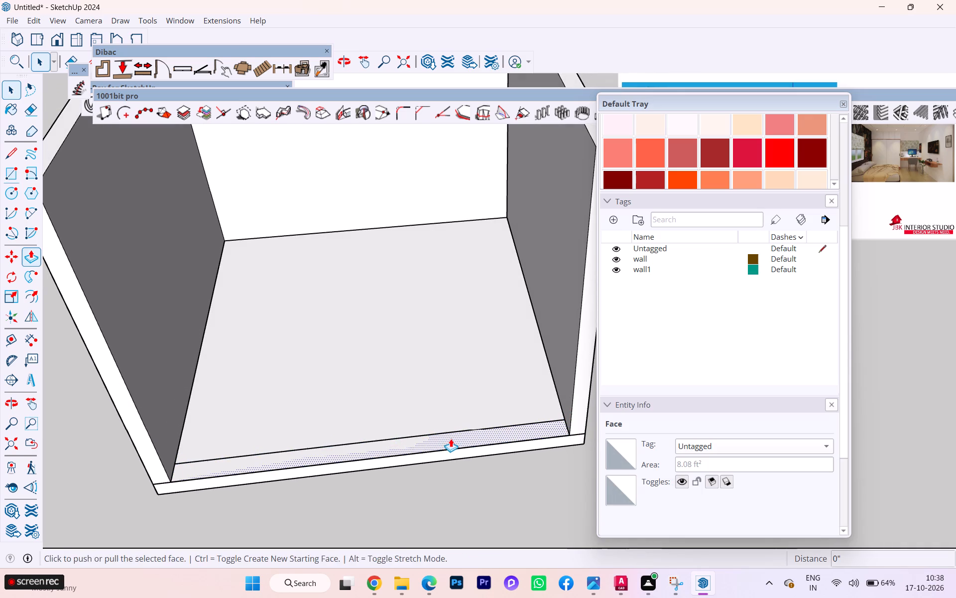
left_click(451, 439)
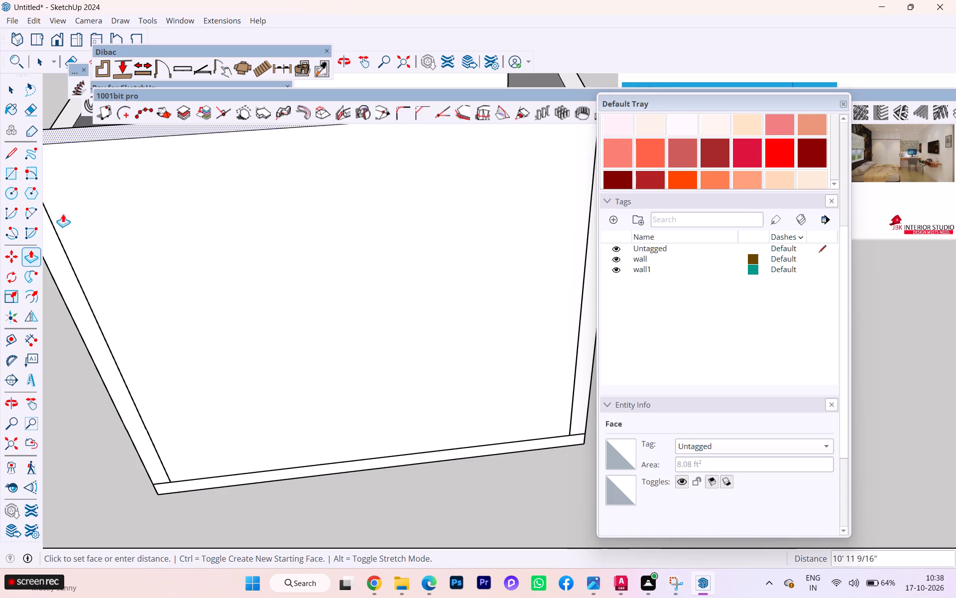
scroll(68, 219, "down", 1)
scroll(69, 219, "up", 5)
scroll(69, 219, "down", 2)
scroll(143, 226, "down", 4)
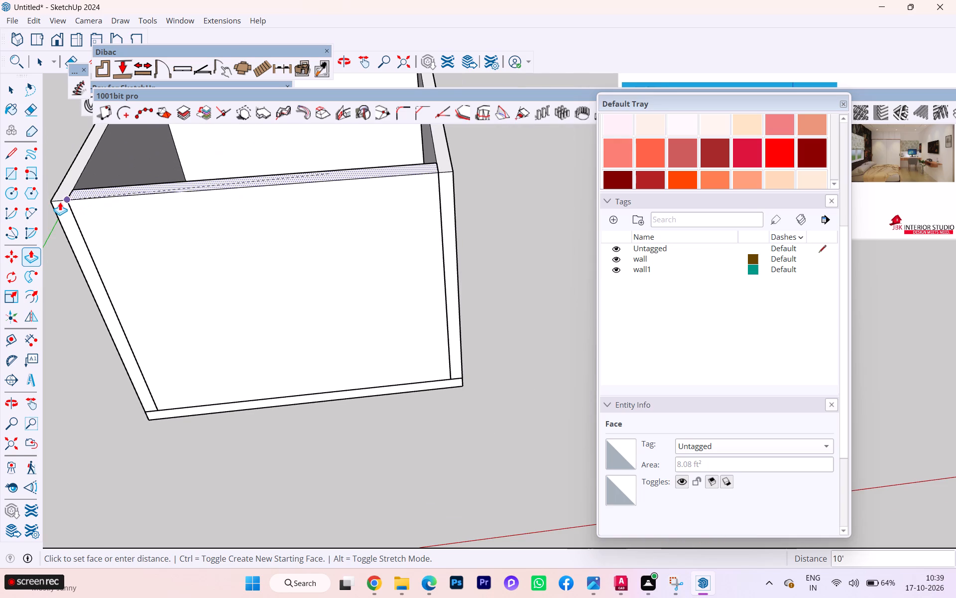
left_click(60, 202)
Make the whole extruded front wall a group.
key("space")
triple_click(170, 215)
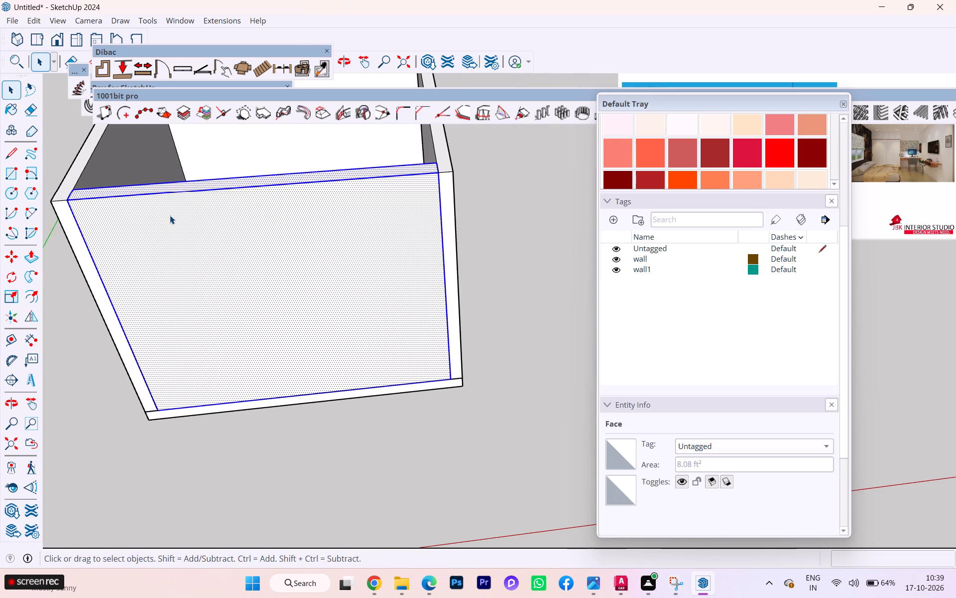
right_click(170, 215)
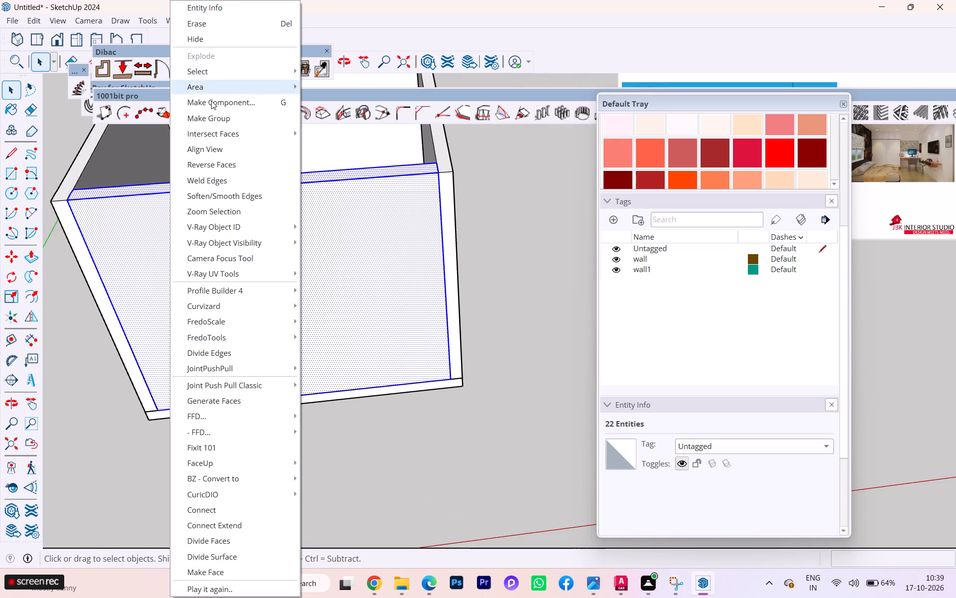
left_click(212, 124)
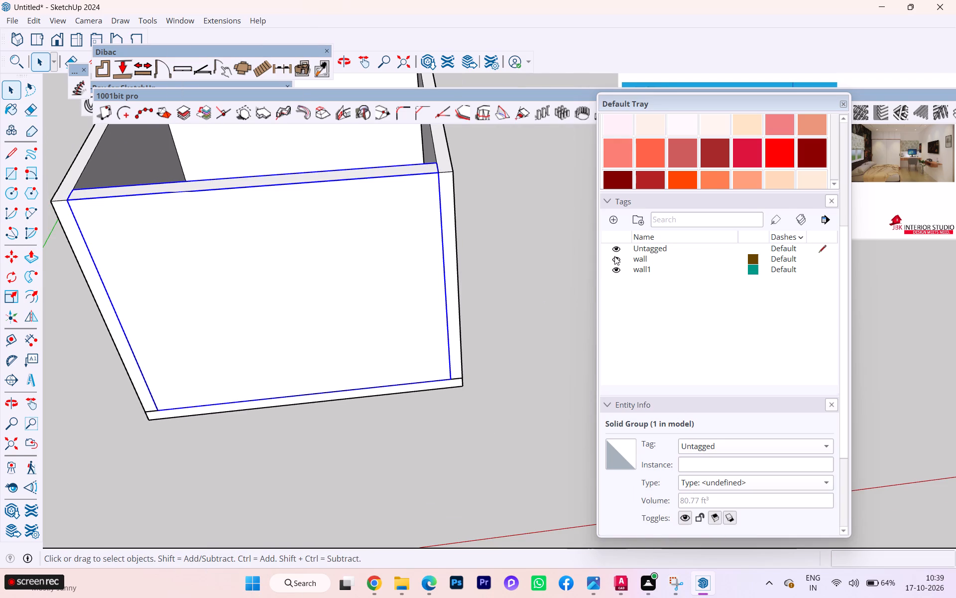
Add a new tag named "wall 3".
left_click(613, 229)
left_click(611, 223)
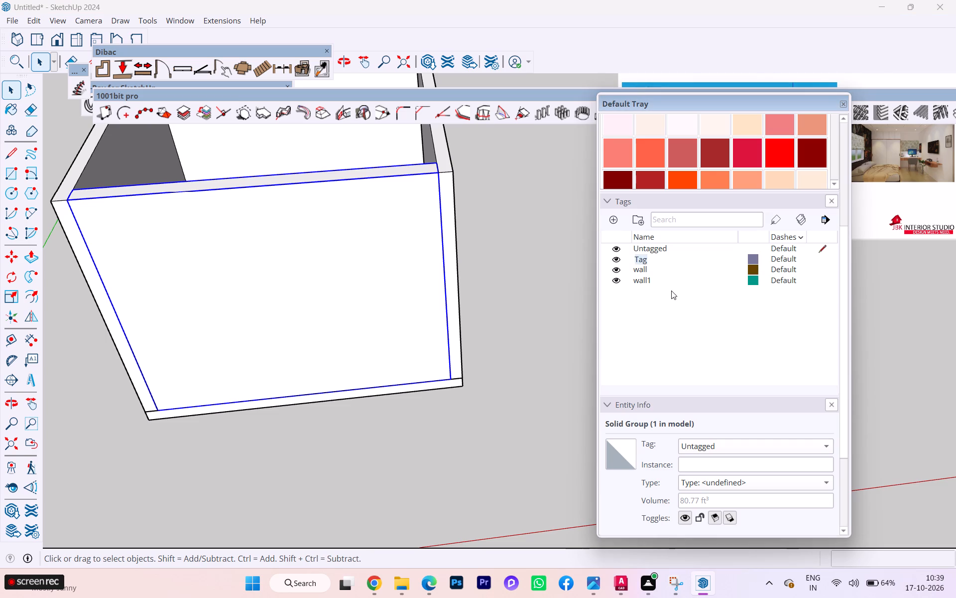
key("BackSpace")
type("wall")
key("space")
type("3")
left_click(574, 313)
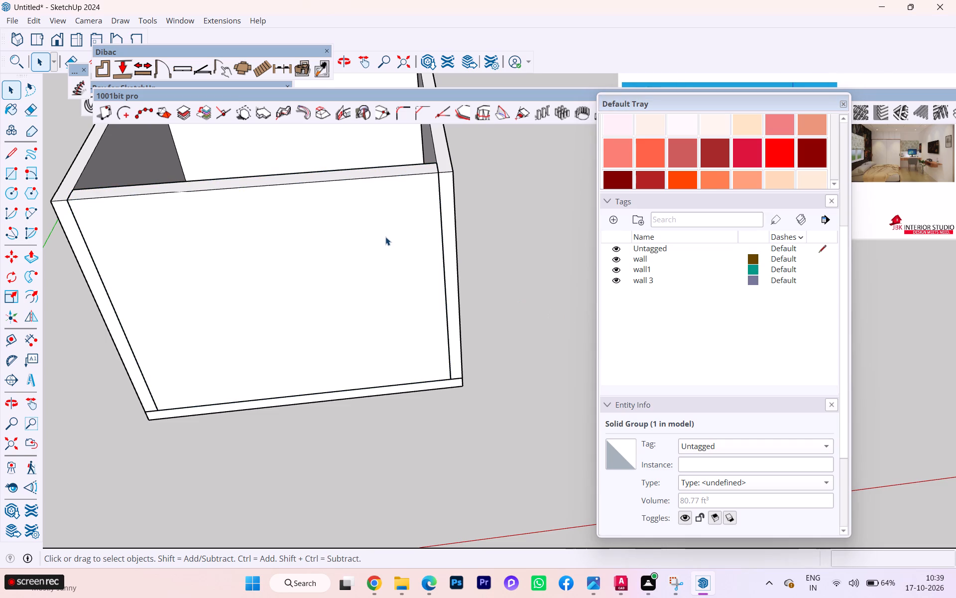
Assign the front wall group to the tag "wall 3" and hide that tag.
left_click(380, 233)
left_click(734, 447)
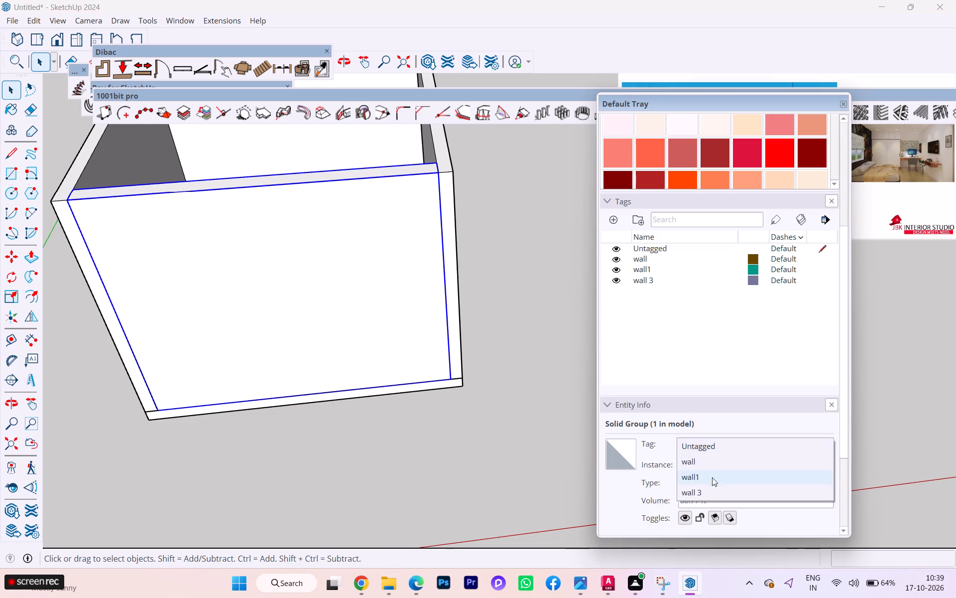
left_click(710, 489)
left_click(612, 279)
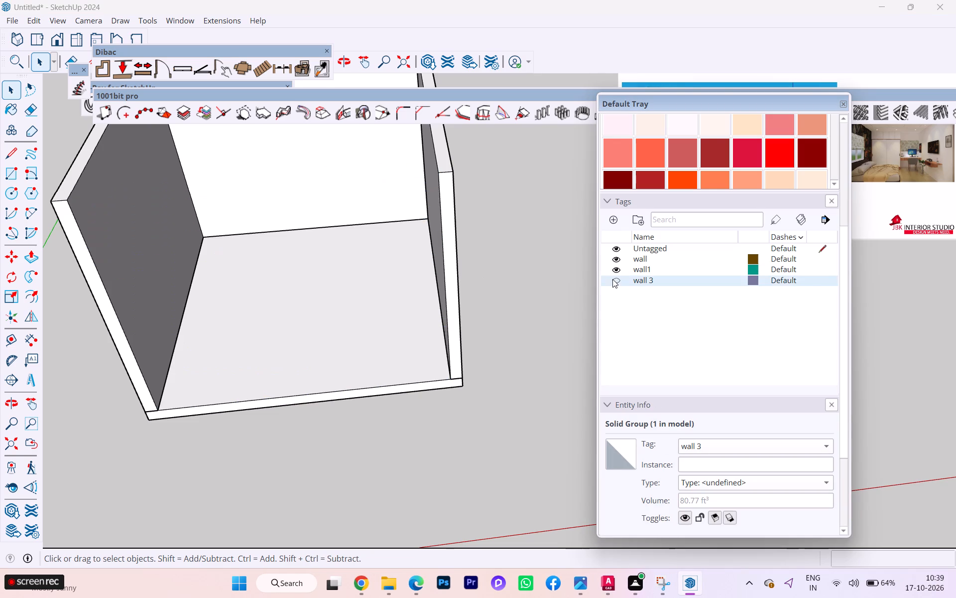
left_click(524, 317)
Copy the floor group 10' 6" upward so it rests on top of the walls as the ceiling slab.
scroll(383, 378, "down", 3)
left_click(375, 387)
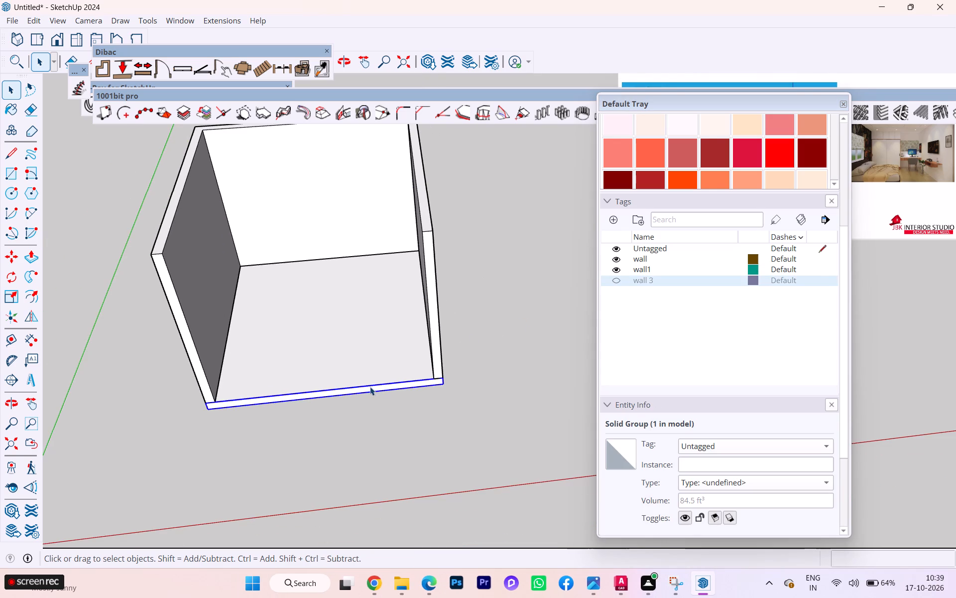
key("m")
key("Return")
left_click(206, 414)
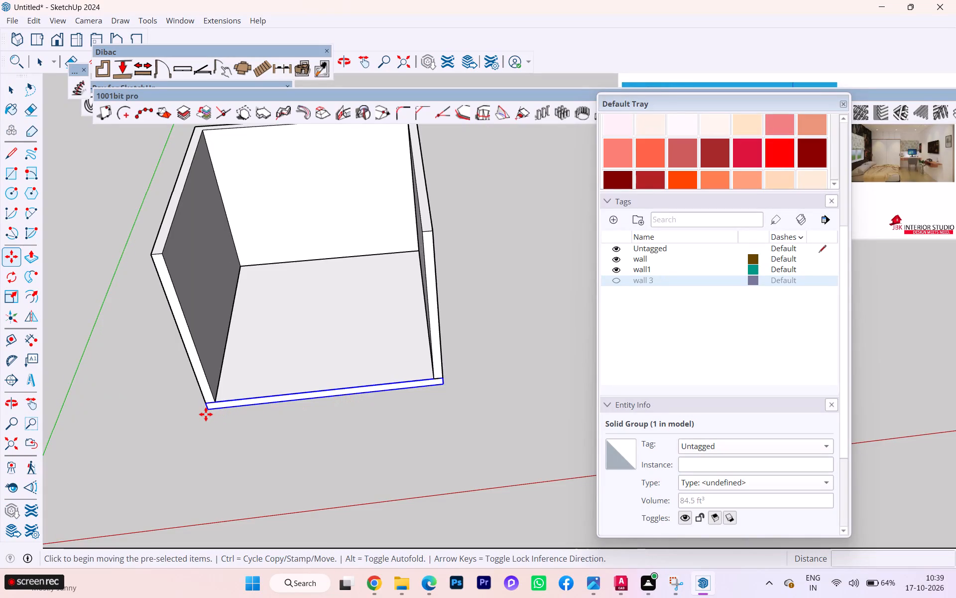
scroll(171, 351, "down", 3)
scroll(169, 357, "up", 1)
scroll(169, 357, "down", 1)
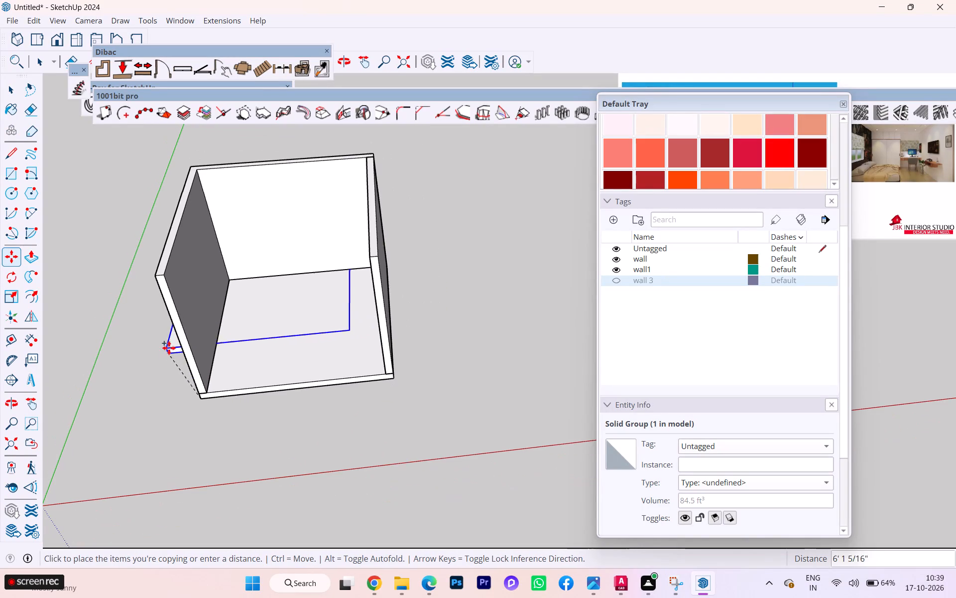
scroll(157, 277, "up", 2)
scroll(158, 277, "down", 2)
scroll(158, 277, "up", 2)
scroll(158, 278, "down", 2)
scroll(158, 278, "up", 1)
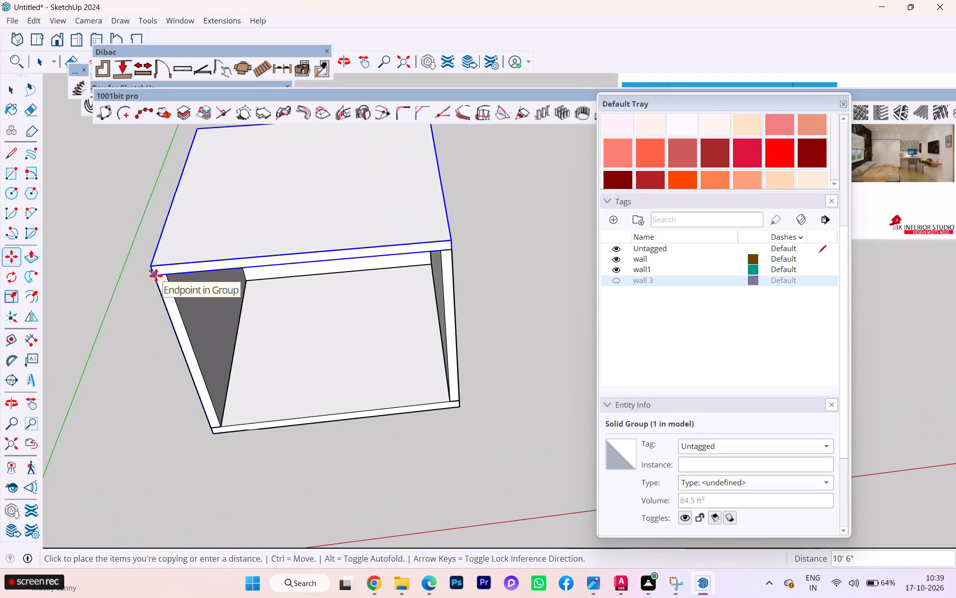
left_click(156, 276)
key("space")
left_click(459, 261)
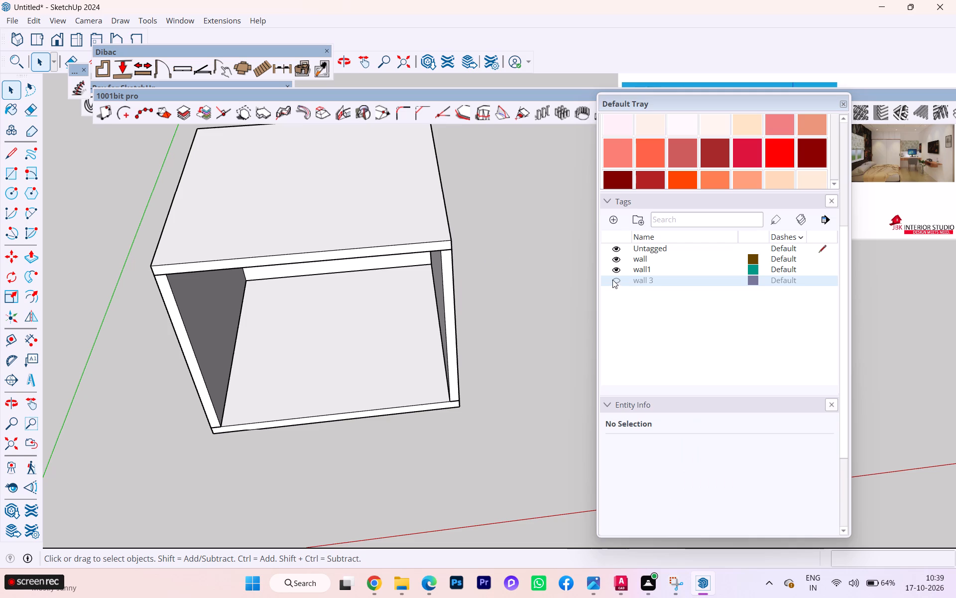
Add a new tag named "slab".
left_click(607, 216)
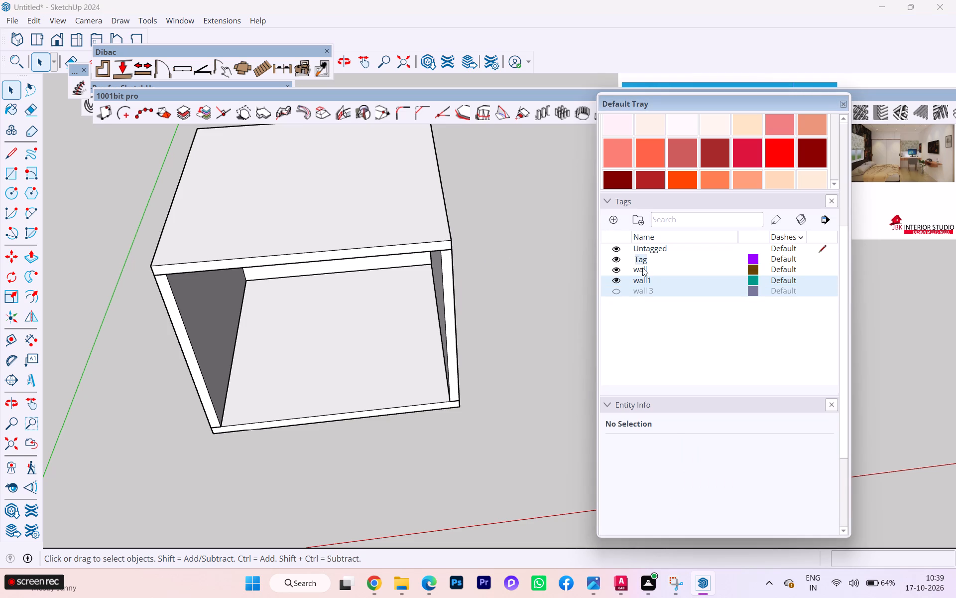
key("BackSpace")
key("BackSpace")
type("slab")
left_click(583, 304)
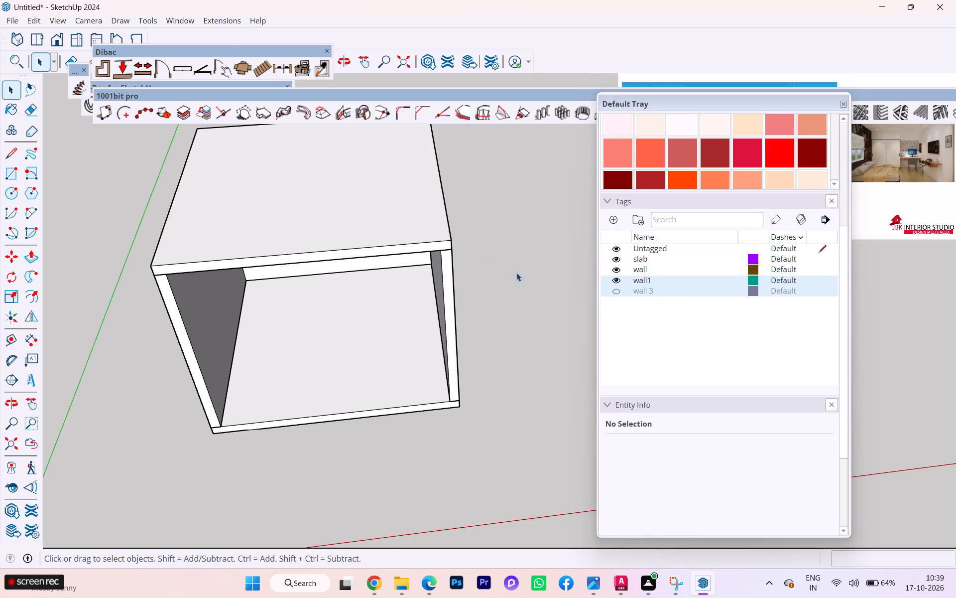
Assign the ceiling slab group to the tag "slab" and hide that tag.
left_click(433, 238)
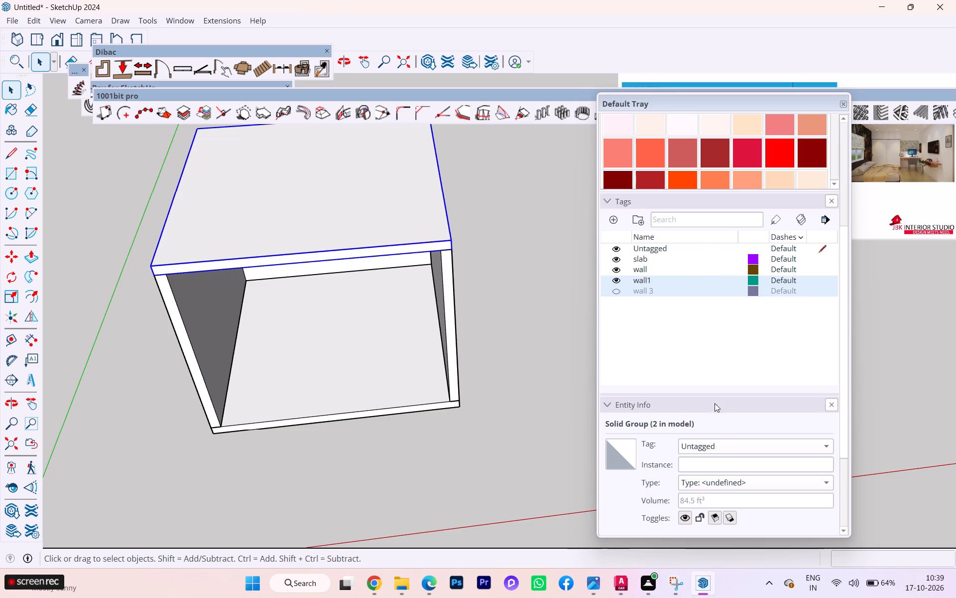
left_click(729, 443)
left_click(704, 455)
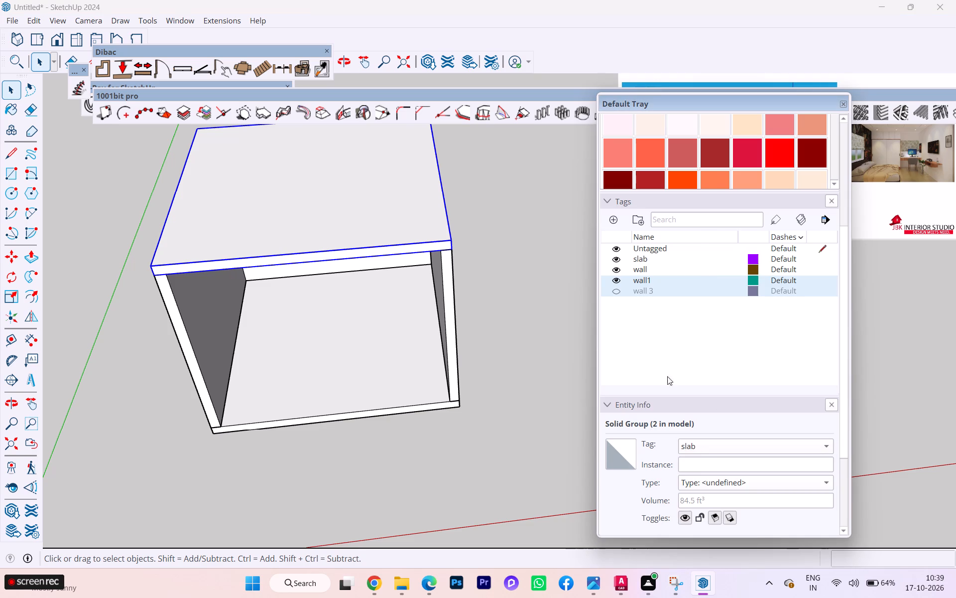
left_click(615, 258)
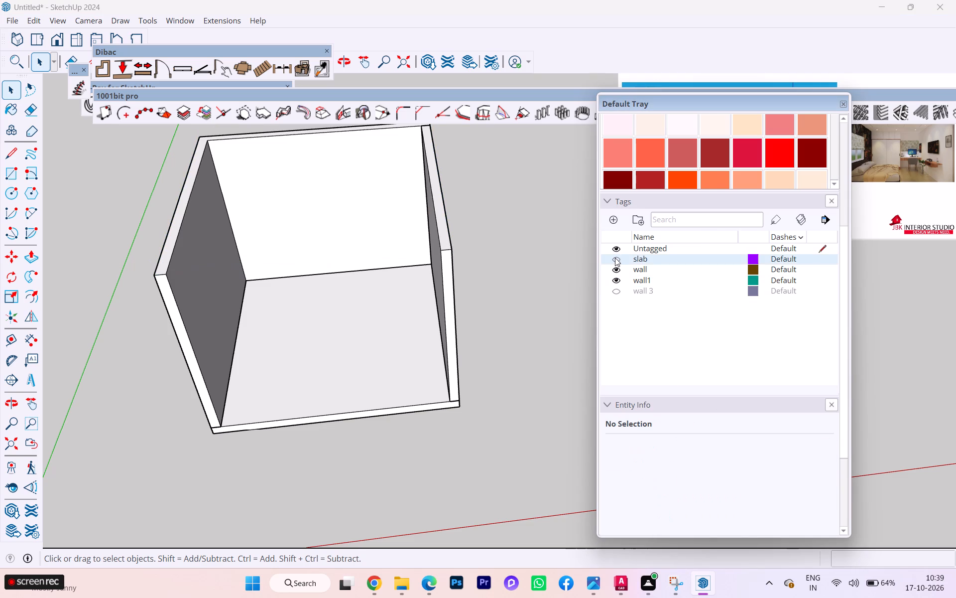
Make the tag "slab" visible again so the ceiling slab shows on the room.
left_click(613, 260)
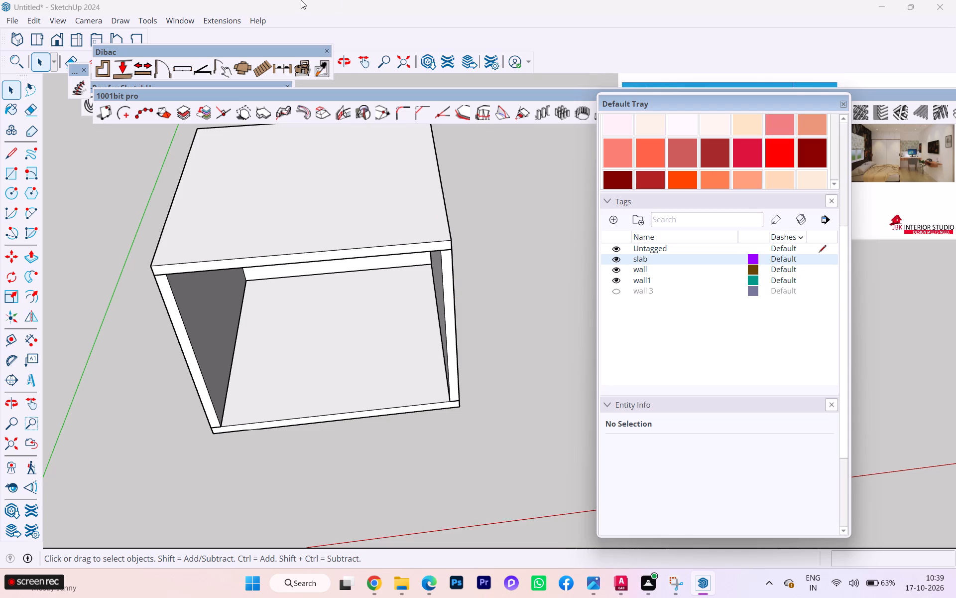
Examine the room's interior from its open front, checking the walls, floor and ceiling slab.
scroll(274, 8, "down", 2)
scroll(288, 289, "down", 3)
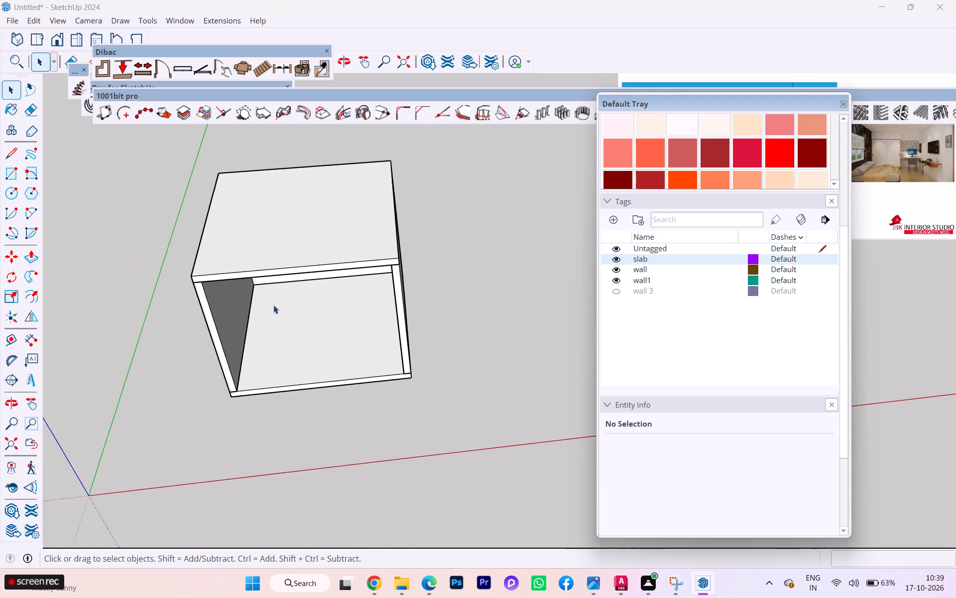
middle_click_drag(273, 305, 271, 248)
scroll(256, 223, "up", 3)
scroll(239, 245, "down", 2)
middle_click_drag(239, 246, 243, 207)
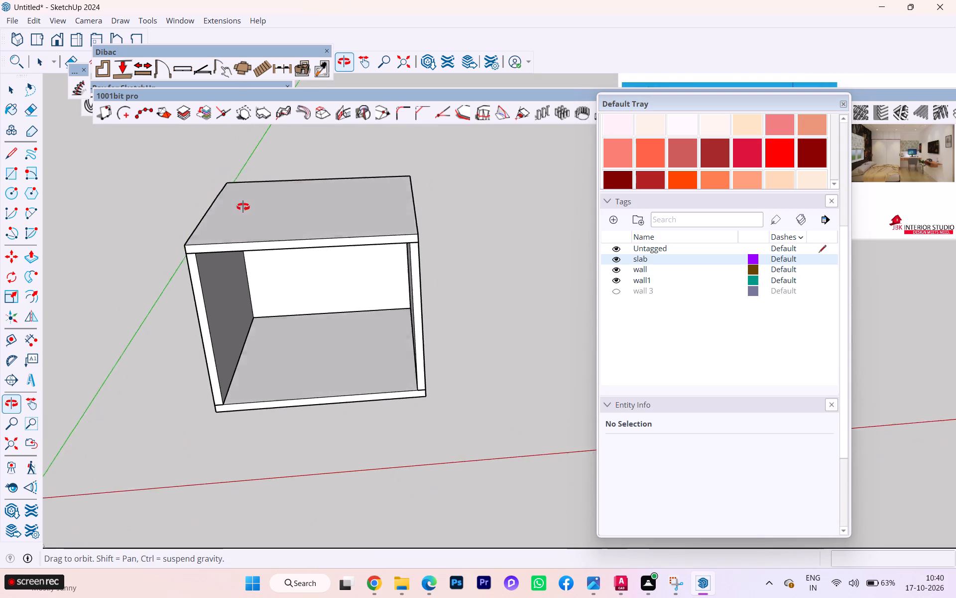
middle_click_drag(243, 207, 265, 169)
scroll(297, 253, "up", 2)
middle_click_drag(306, 263, 262, 213)
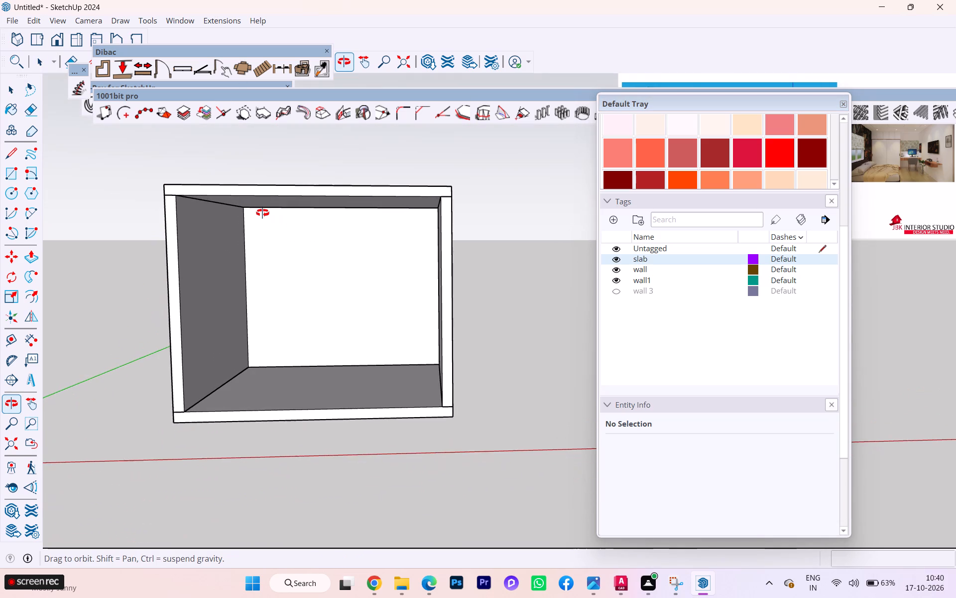
middle_click_drag(262, 213, 262, 213)
scroll(279, 209, "up", 2)
scroll(363, 248, "down", 1)
scroll(444, 259, "up", 2)
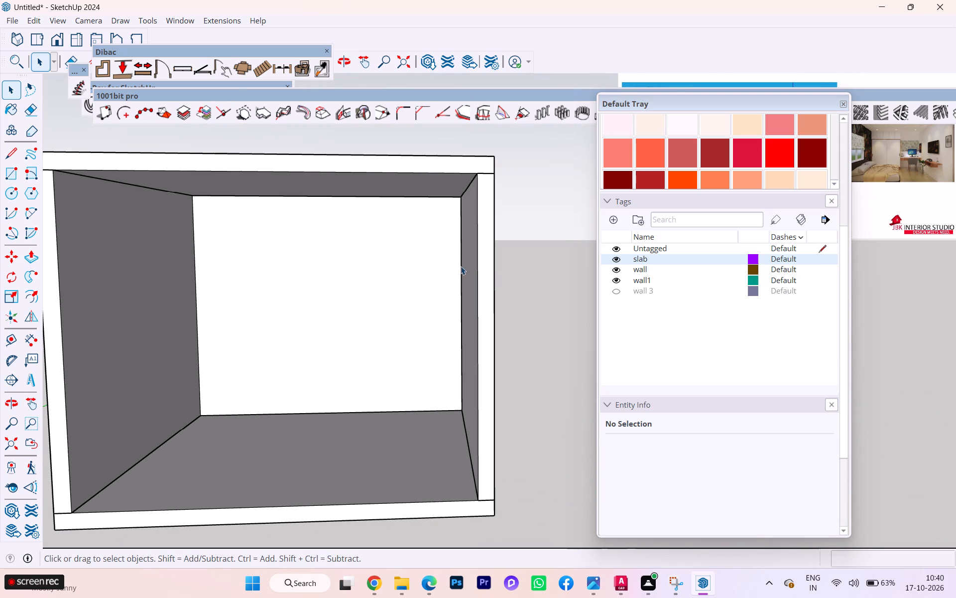
scroll(461, 269, "up", 1)
scroll(520, 277, "down", 1)
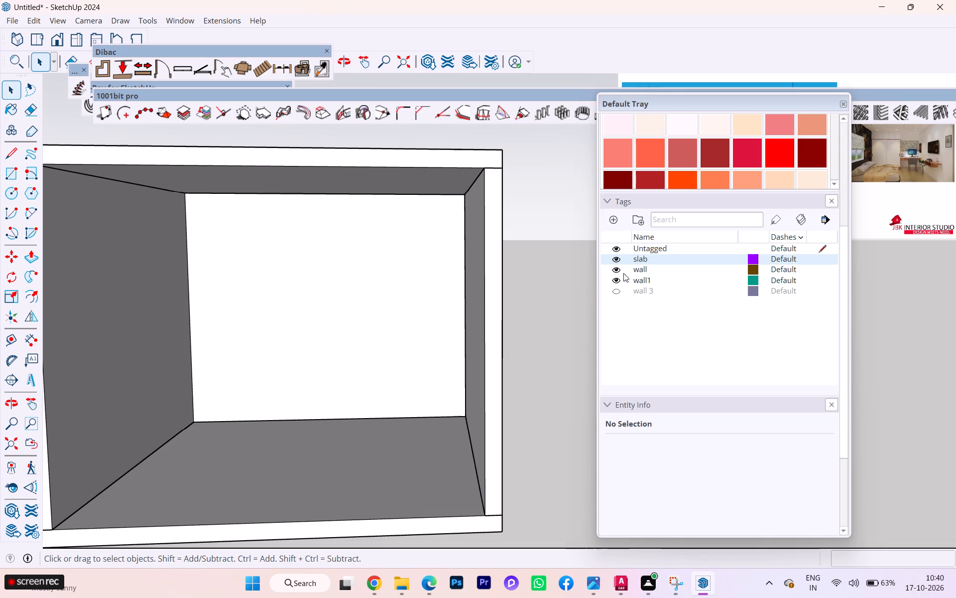
Hide the tag "wall1" and delete the extra vertical edge near the end of the back wall inside the wall group.
left_click(616, 279)
left_click(616, 279)
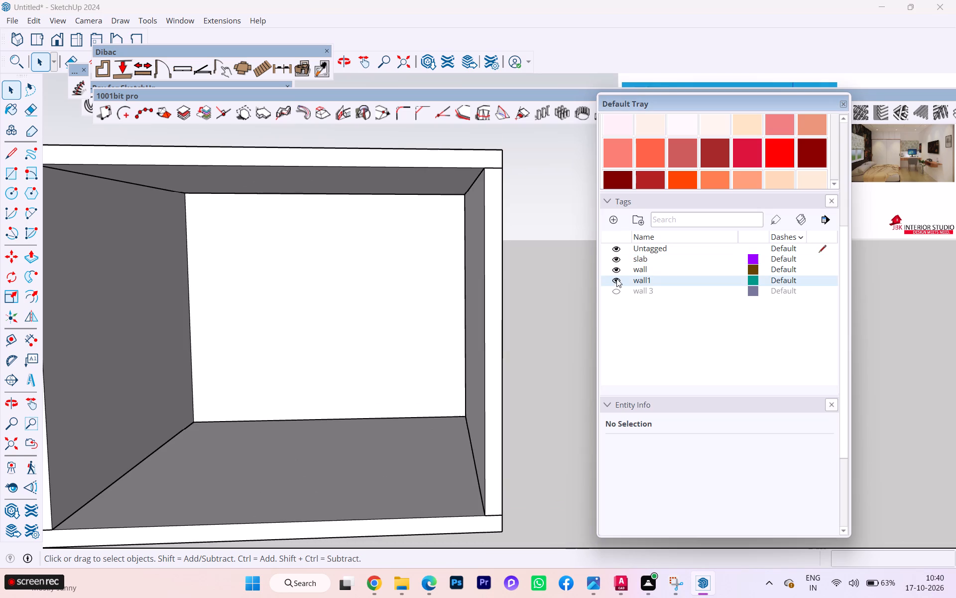
left_click(616, 279)
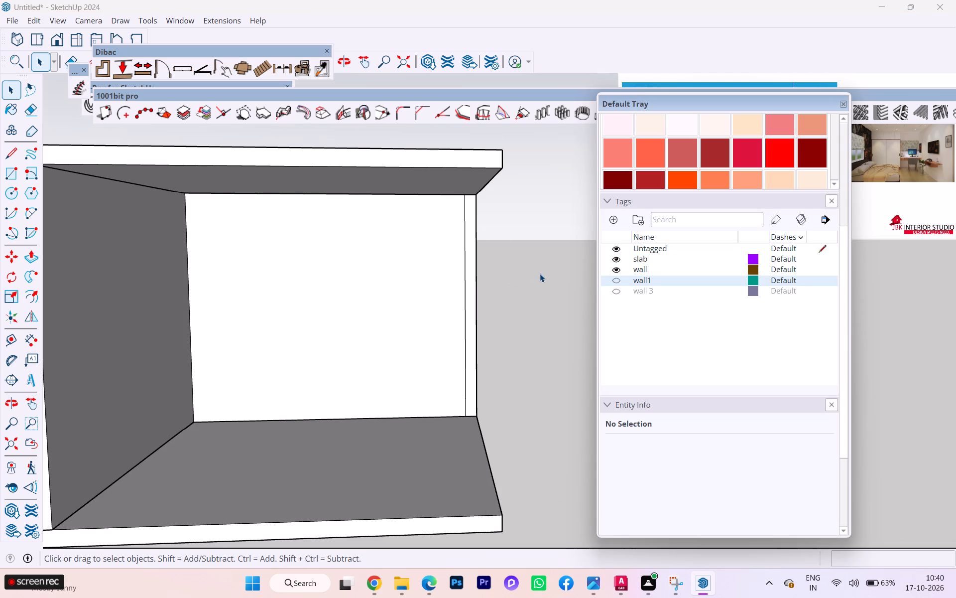
left_click(428, 273)
triple_click(447, 271)
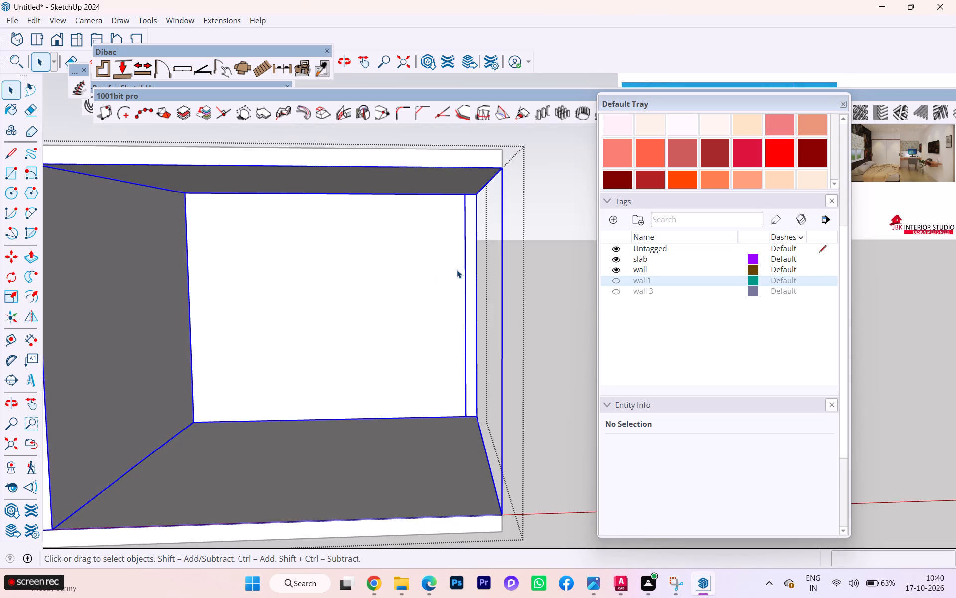
double_click(429, 276)
left_click(445, 274)
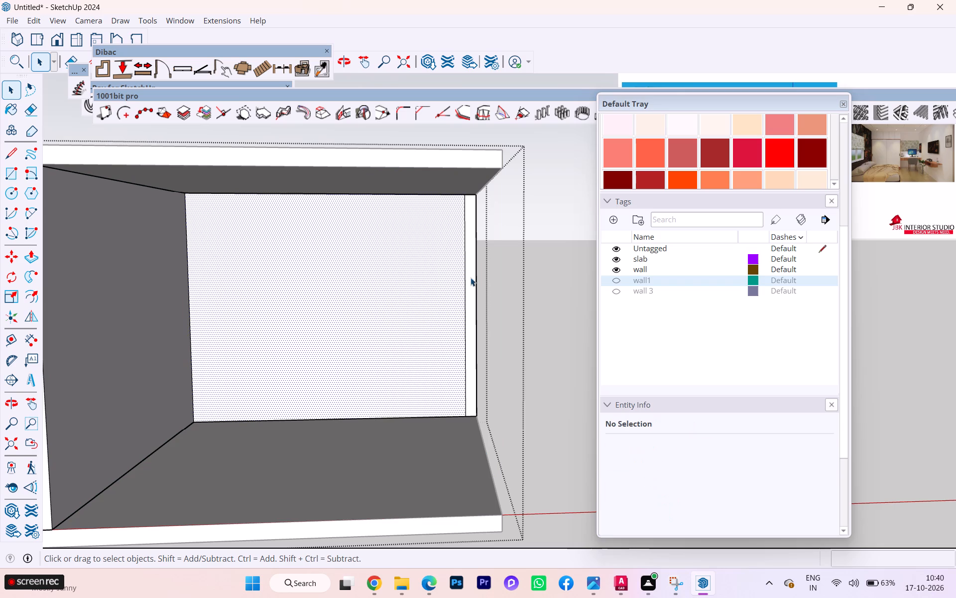
left_click(466, 283)
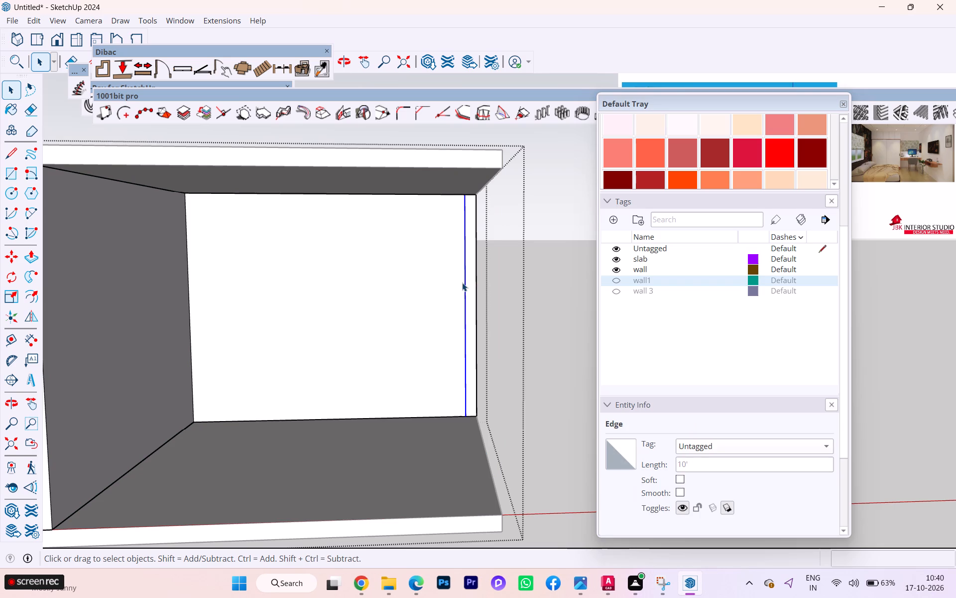
key("Delete")
left_click(592, 285)
left_click(565, 275)
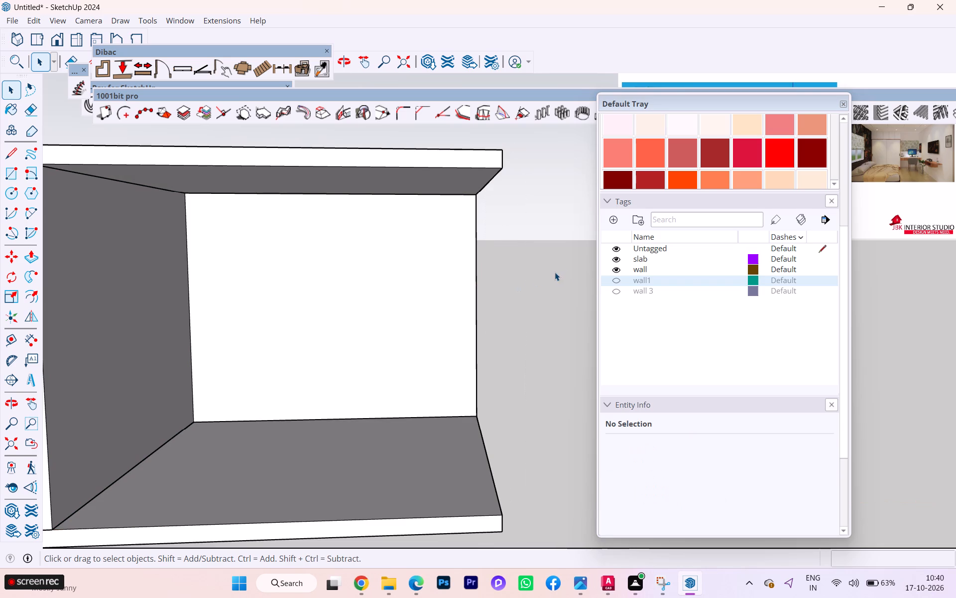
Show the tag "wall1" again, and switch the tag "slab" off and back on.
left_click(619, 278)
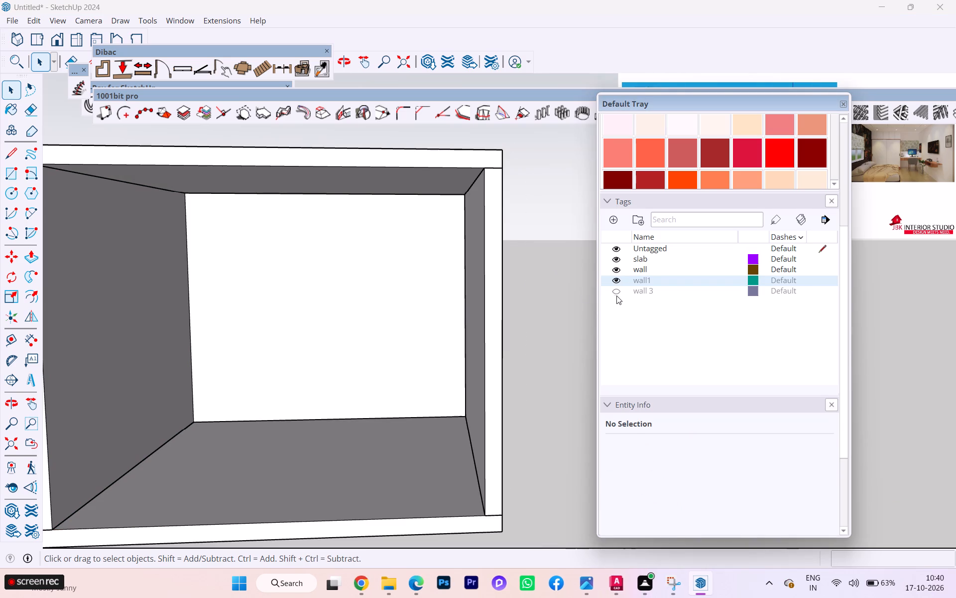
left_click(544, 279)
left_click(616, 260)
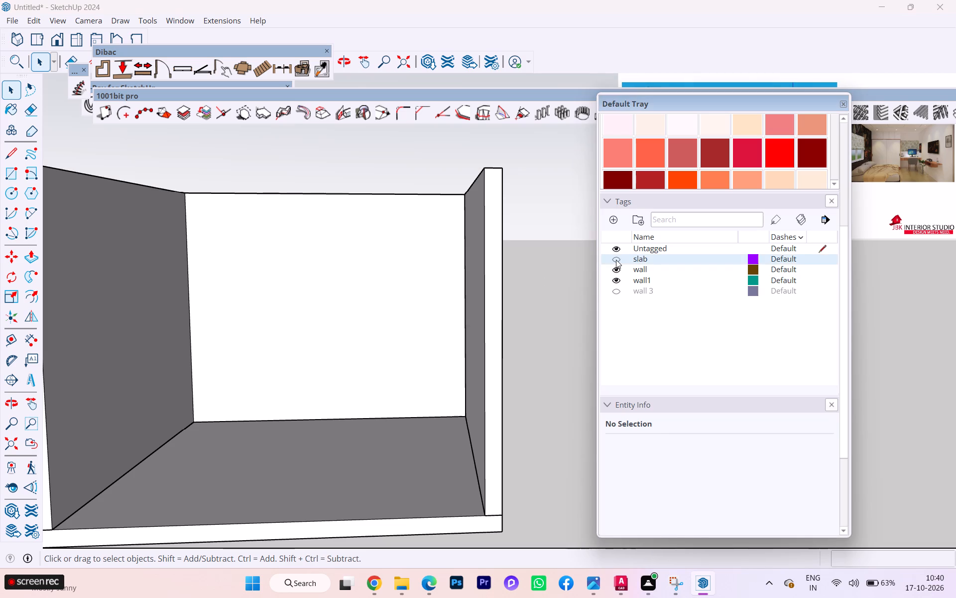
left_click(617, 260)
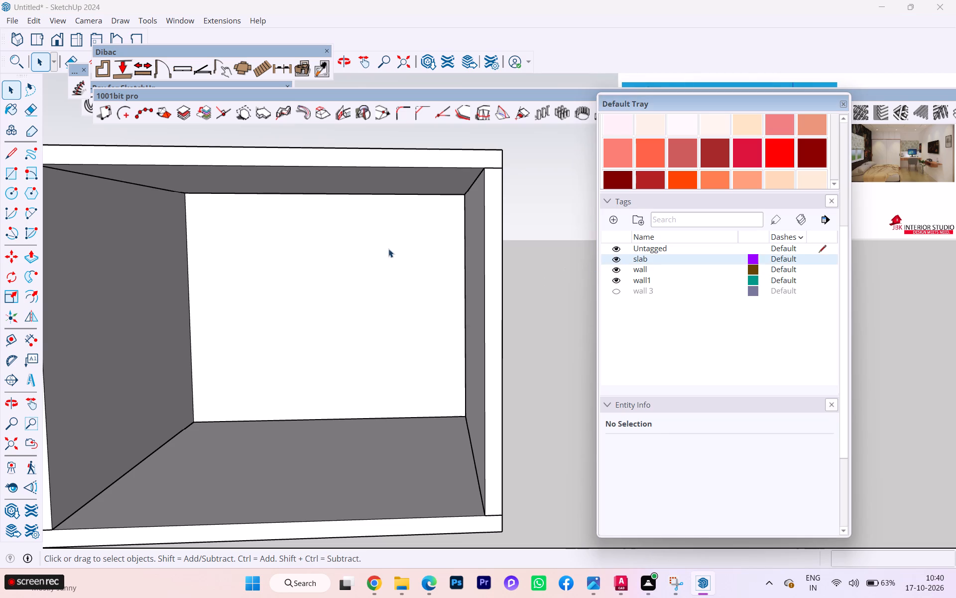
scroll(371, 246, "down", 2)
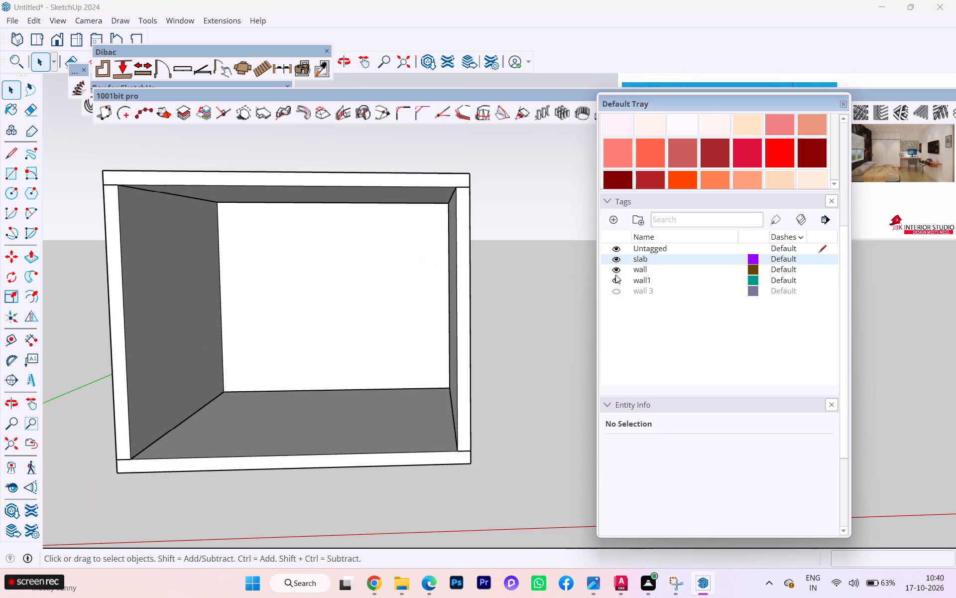
Hide the tag "wall1" to open the side of the room for an angled interior view.
left_click(614, 277)
scroll(527, 276, "down", 1)
middle_click_drag(527, 276, 435, 278)
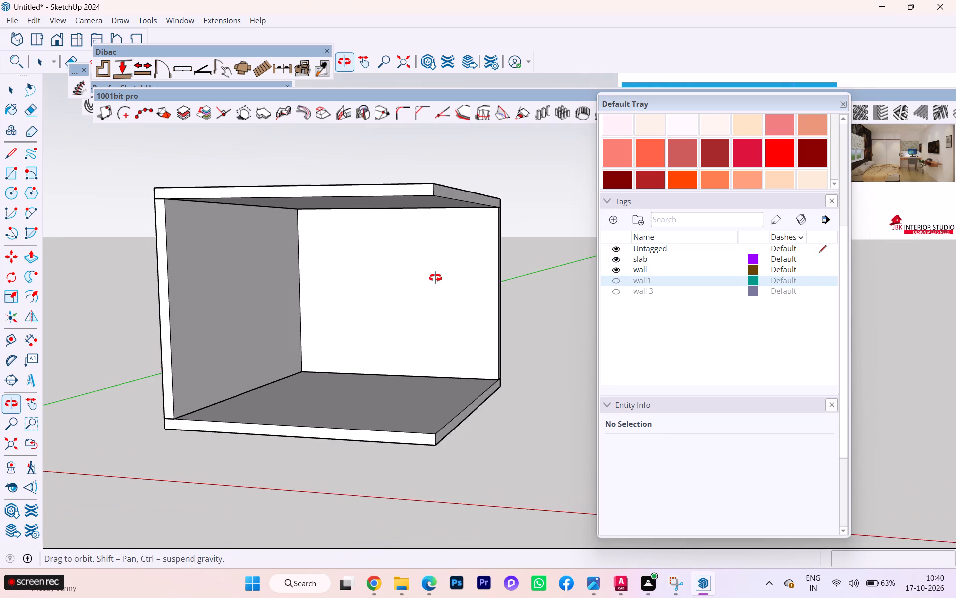
middle_click_drag(435, 278, 408, 285)
scroll(408, 285, "up", 3)
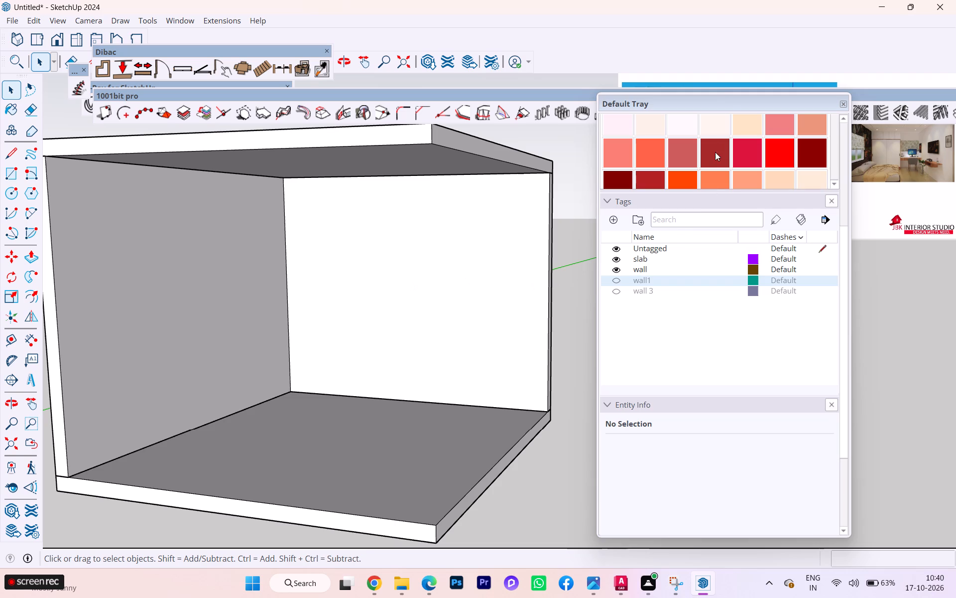
Move the Default Tray clear of the wardrobe reference image.
left_click_drag(725, 107, 801, 295)
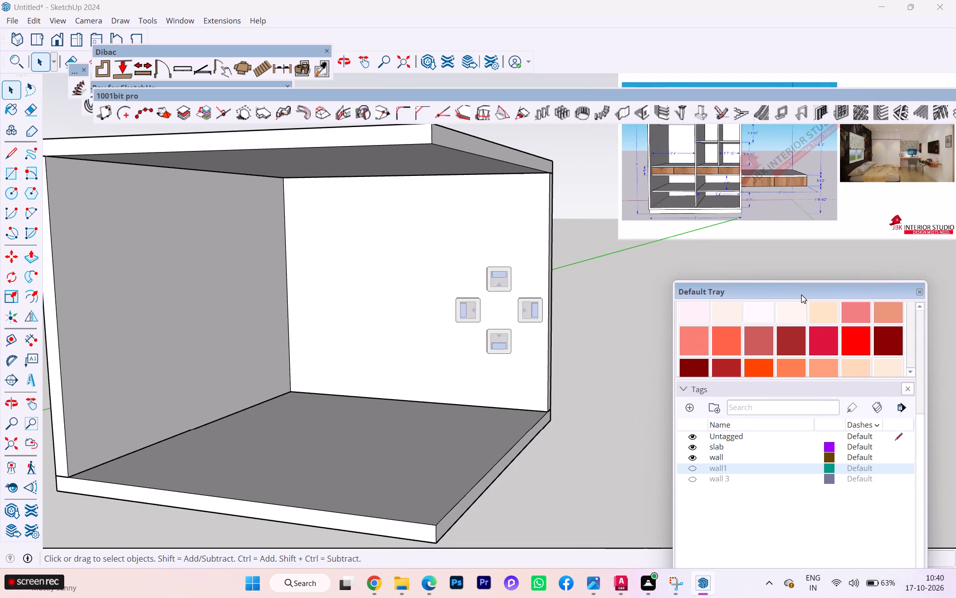
left_click_drag(801, 295, 801, 294)
Collapse the Materials section of the Default Tray, leaving Tags and Entity Info in view.
scroll(693, 388, "down", 1)
scroll(731, 399, "up", 1)
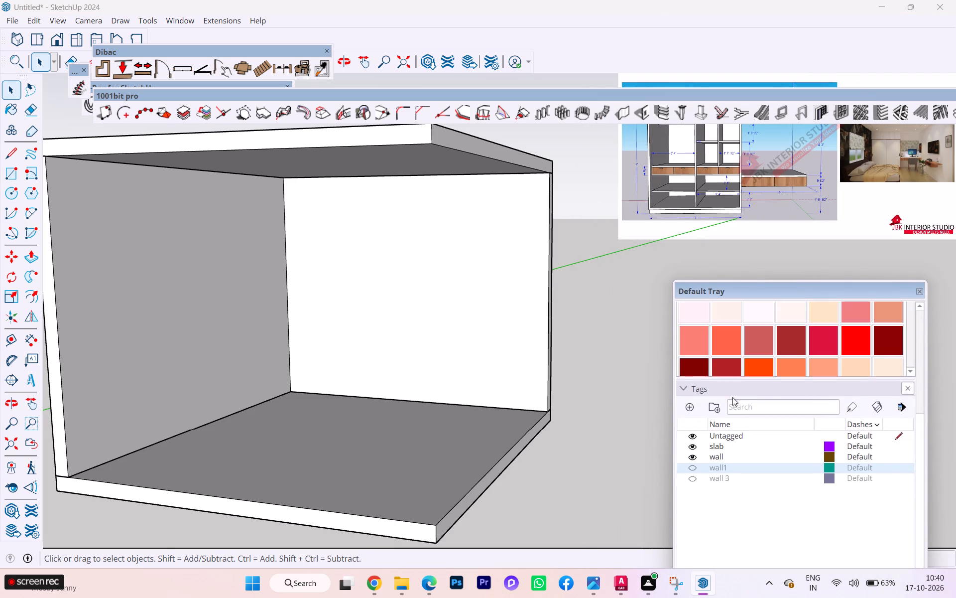
scroll(732, 397, "up", 1)
scroll(737, 391, "down", 5)
scroll(742, 392, "up", 6)
scroll(743, 373, "down", 1)
scroll(745, 357, "up", 2)
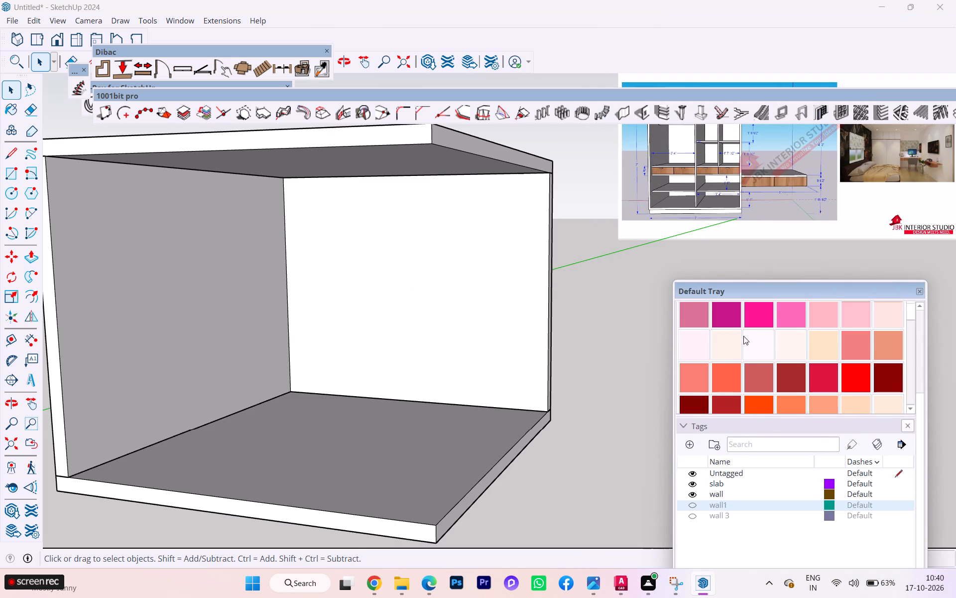
scroll(743, 336, "up", 3)
scroll(741, 331, "down", 1)
scroll(741, 331, "up", 4)
scroll(802, 332, "up", 4)
scroll(808, 342, "down", 1)
scroll(808, 342, "up", 2)
scroll(800, 321, "down", 1)
scroll(800, 321, "up", 1)
scroll(800, 320, "down", 1)
scroll(800, 320, "up", 2)
scroll(718, 435, "up", 1)
scroll(720, 316, "up", 4)
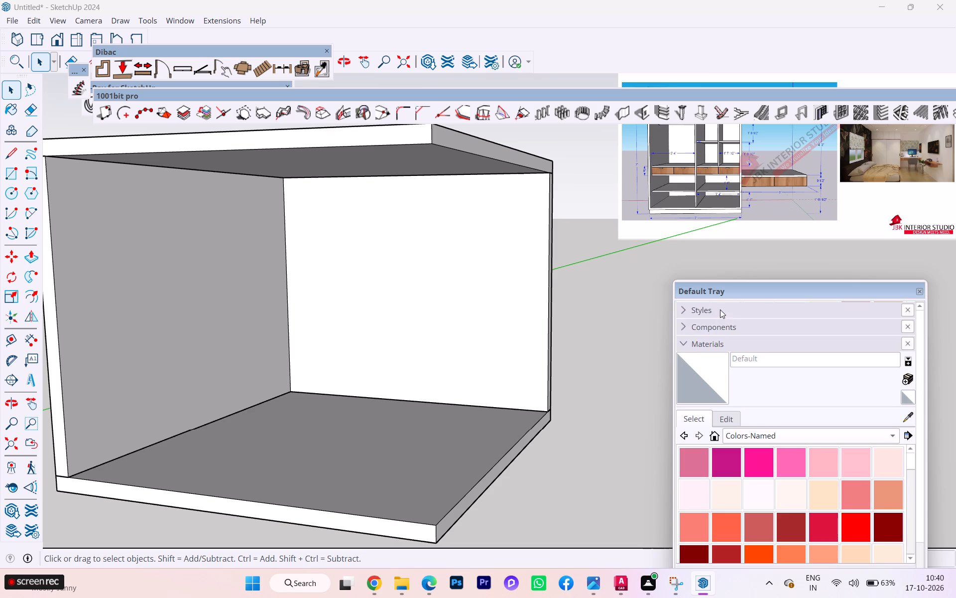
left_click(687, 345)
scroll(712, 338, "down", 3)
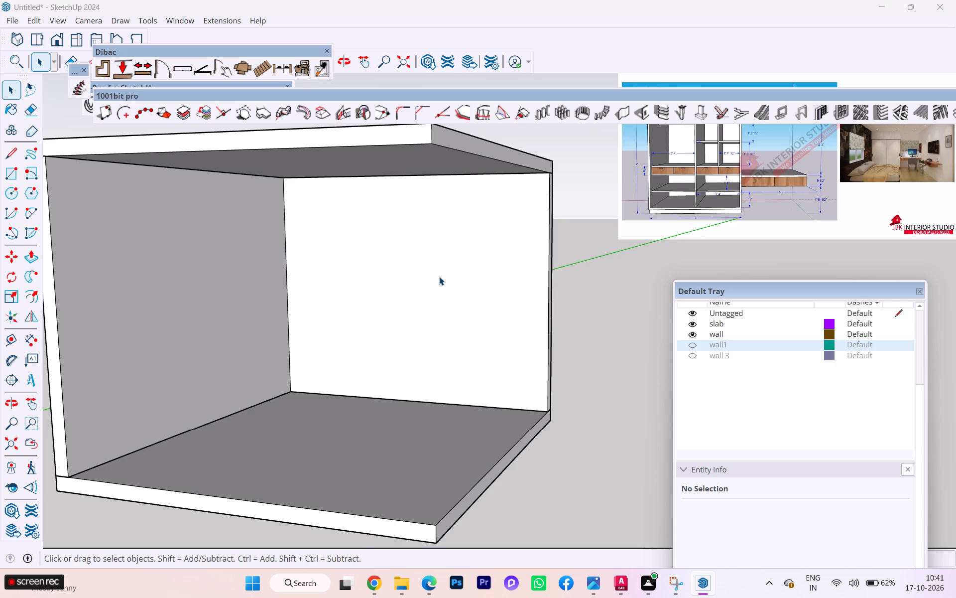
Dock the floating 1001bit pro tool strip in the top row so it no longer covers the reference image.
scroll(710, 240, "up", 1)
scroll(664, 272, "down", 4)
scroll(616, 362, "down", 1)
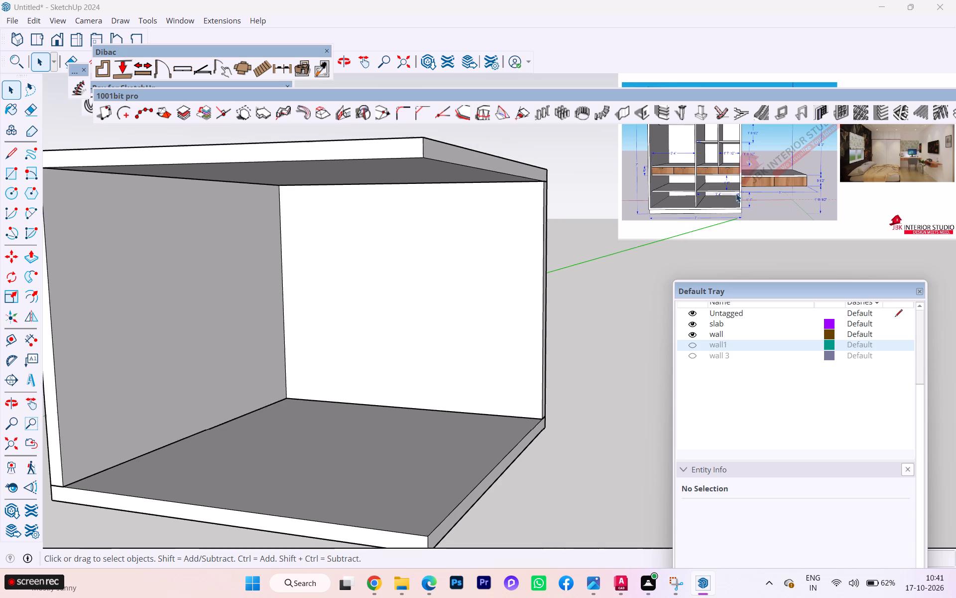
scroll(741, 183, "down", 2)
left_click_drag(550, 95, 543, 34)
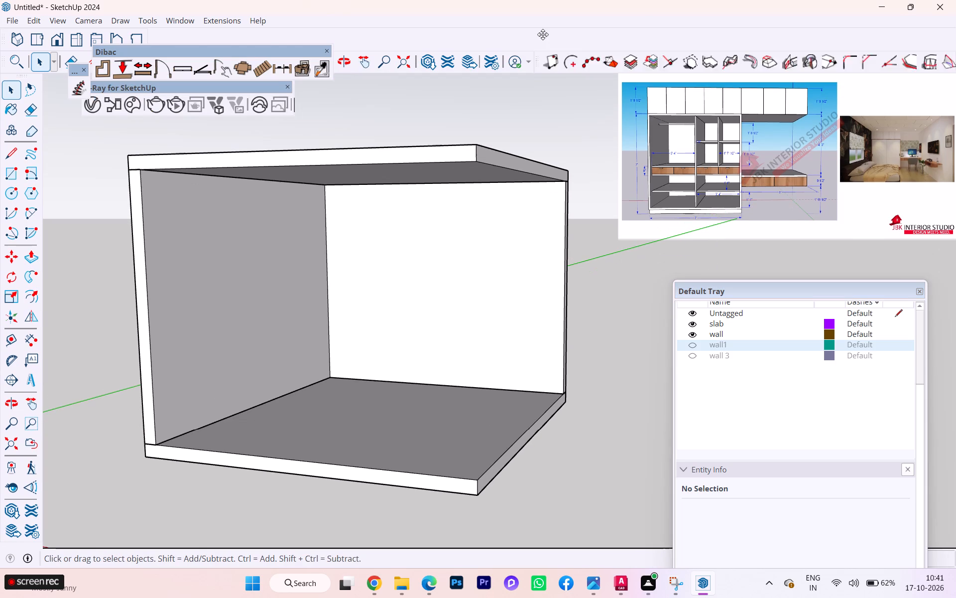
left_click_drag(543, 34, 543, 31)
Turn off the Dibac, V-Ray for SketchUp and Getting Started tool sets to free up the modelling area.
right_click(725, 59)
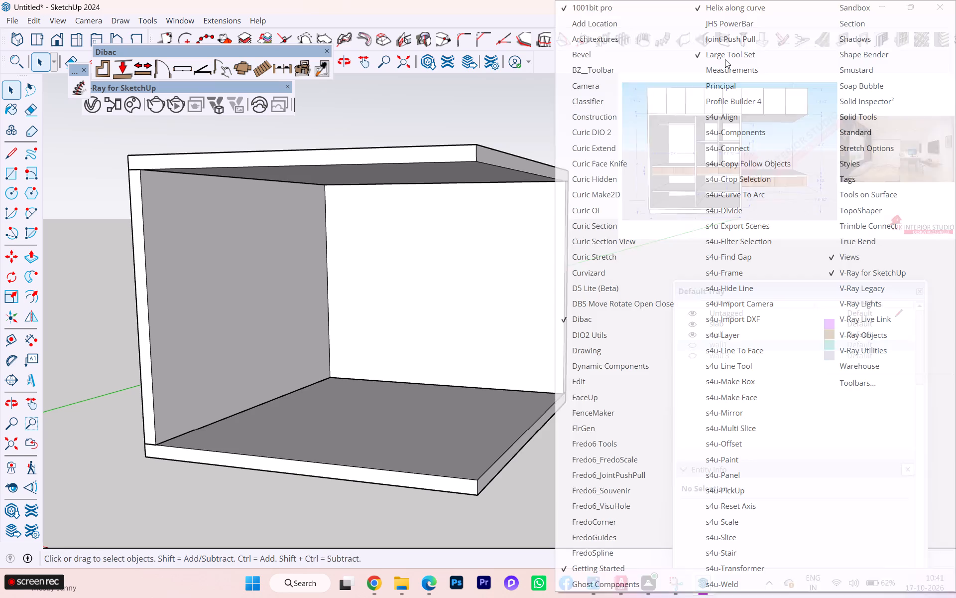
left_click(560, 320)
right_click(699, 62)
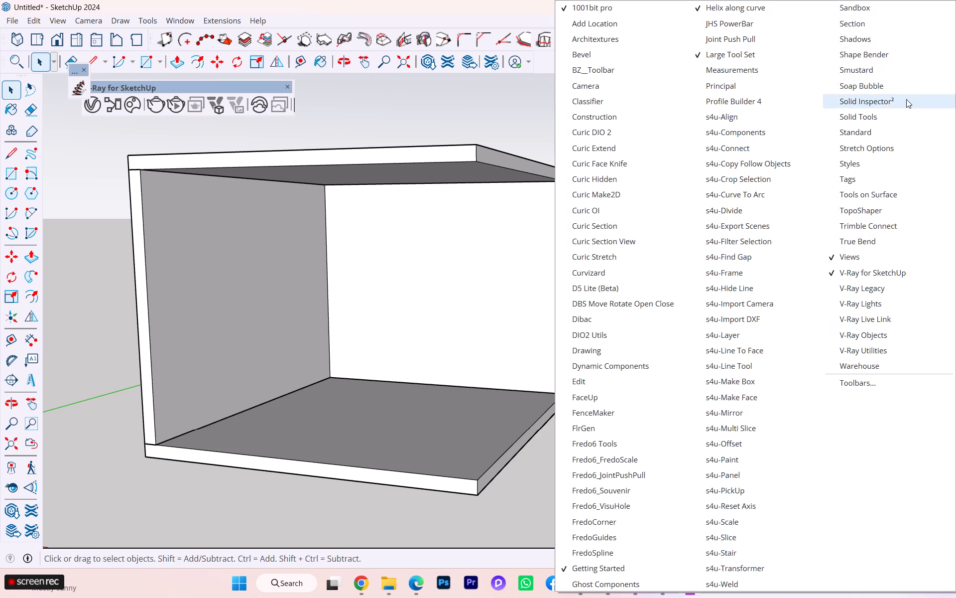
left_click(831, 271)
right_click(737, 60)
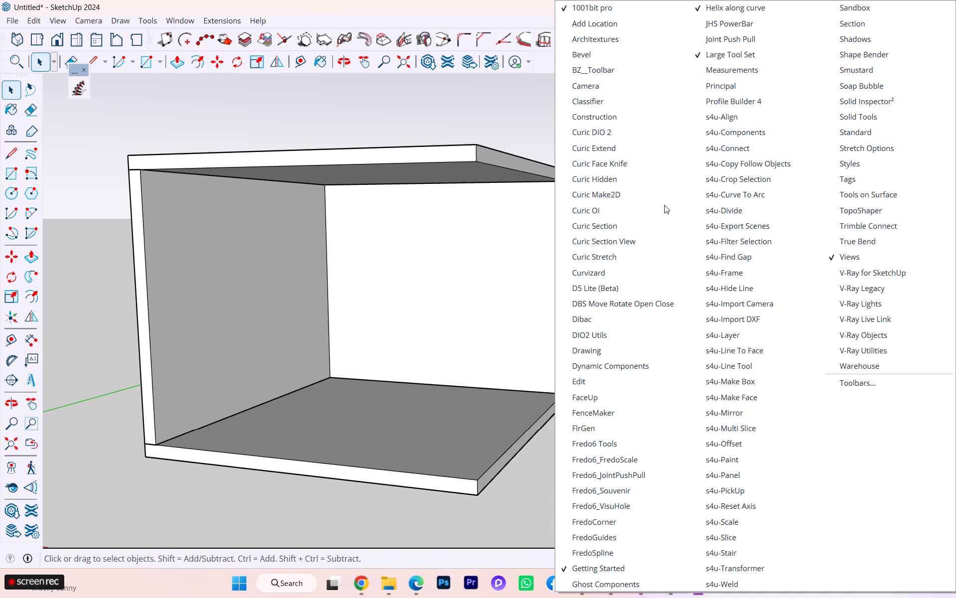
left_click(567, 568)
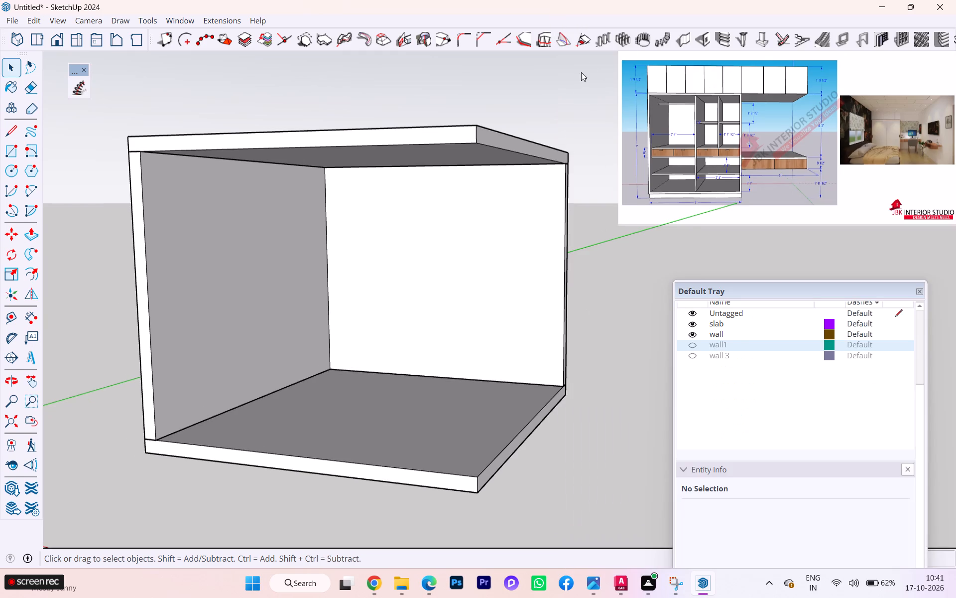
right_click(682, 18)
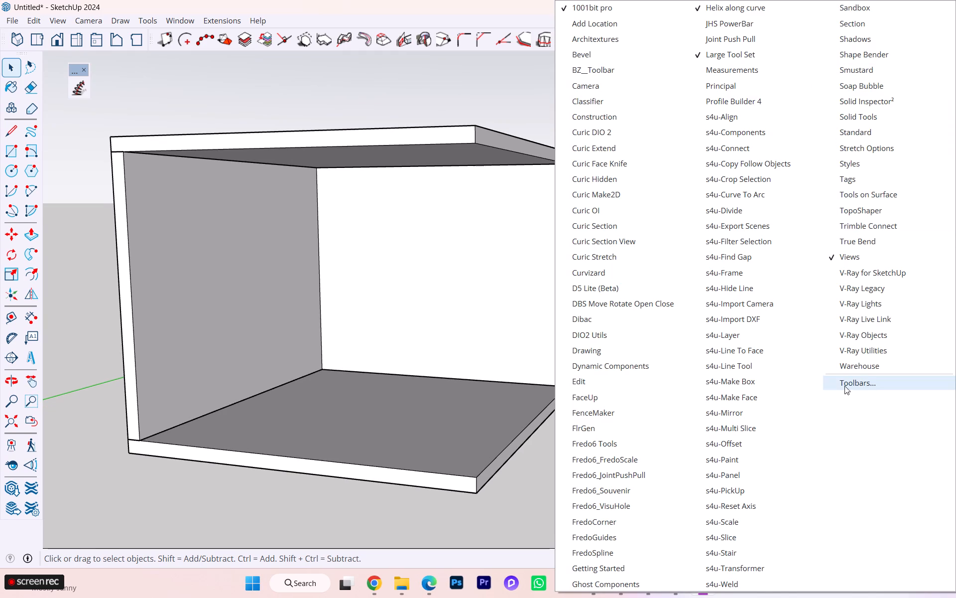
left_click(542, 56)
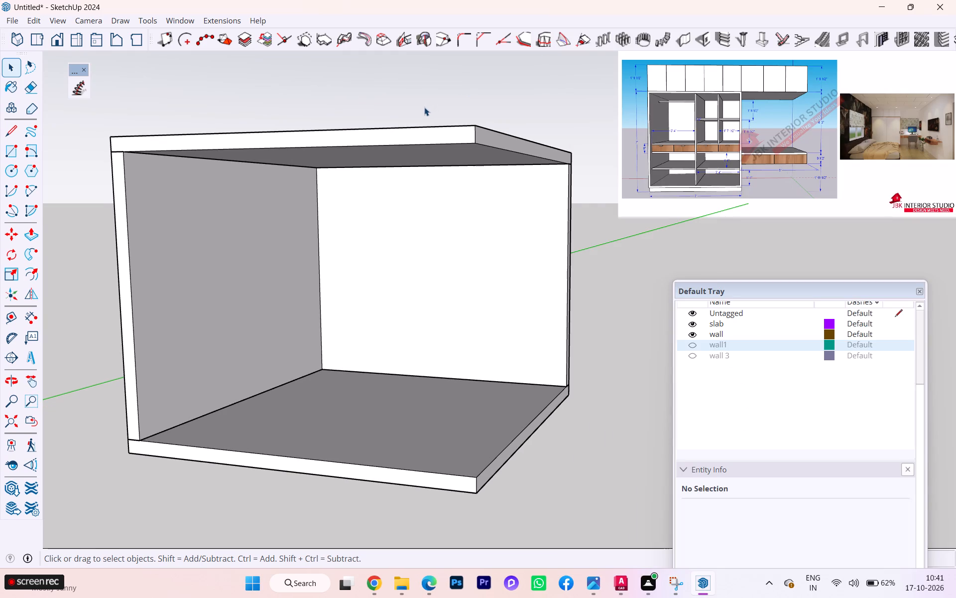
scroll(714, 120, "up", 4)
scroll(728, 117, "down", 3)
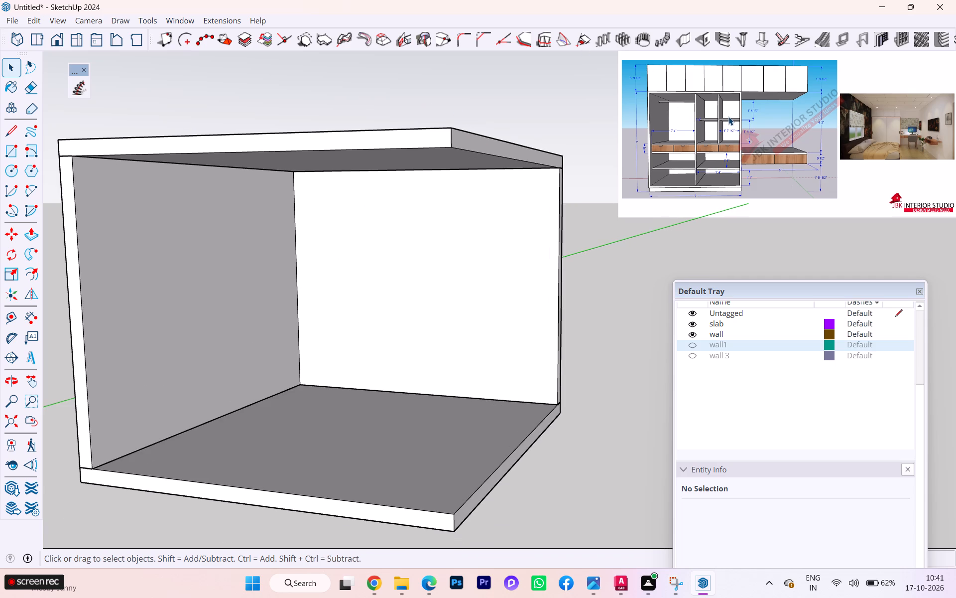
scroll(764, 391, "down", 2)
Enlarge the wardrobe reference Watermark1 by scaling it to about half of the scale range, with the blend fully towards Image.
scroll(763, 374, "up", 8)
left_click(685, 314)
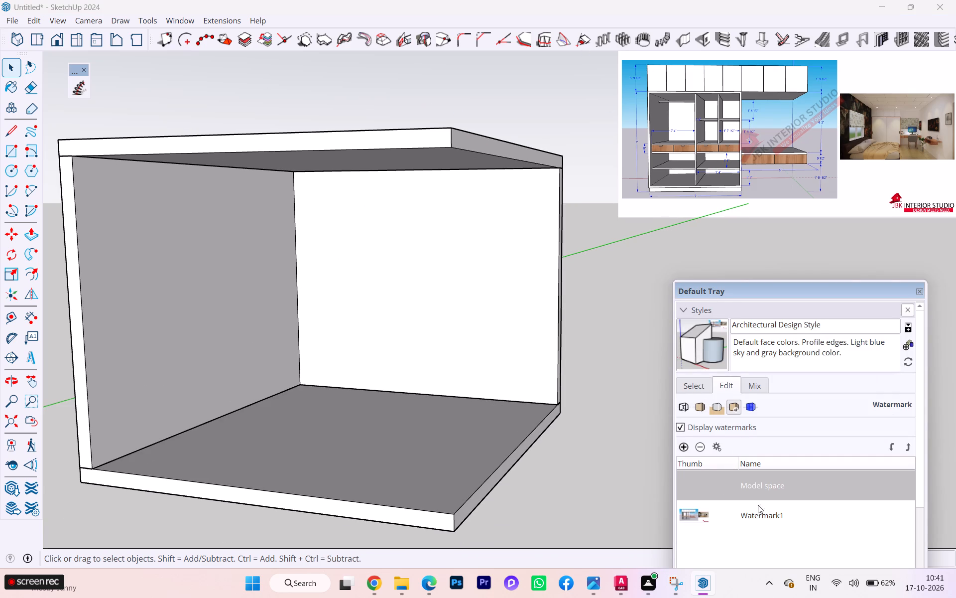
left_click(754, 513)
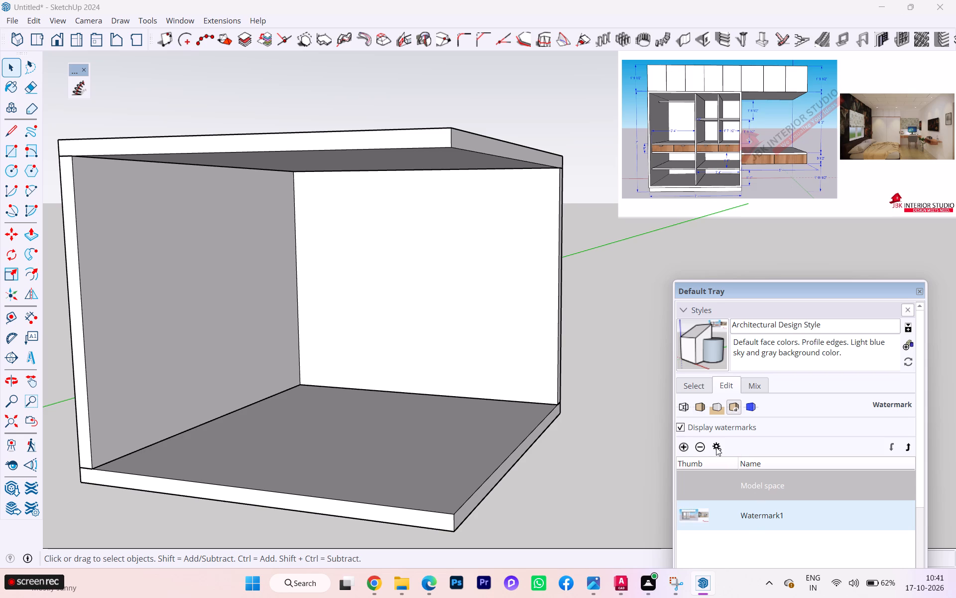
left_click(716, 447)
left_click_drag(621, 259, 629, 261)
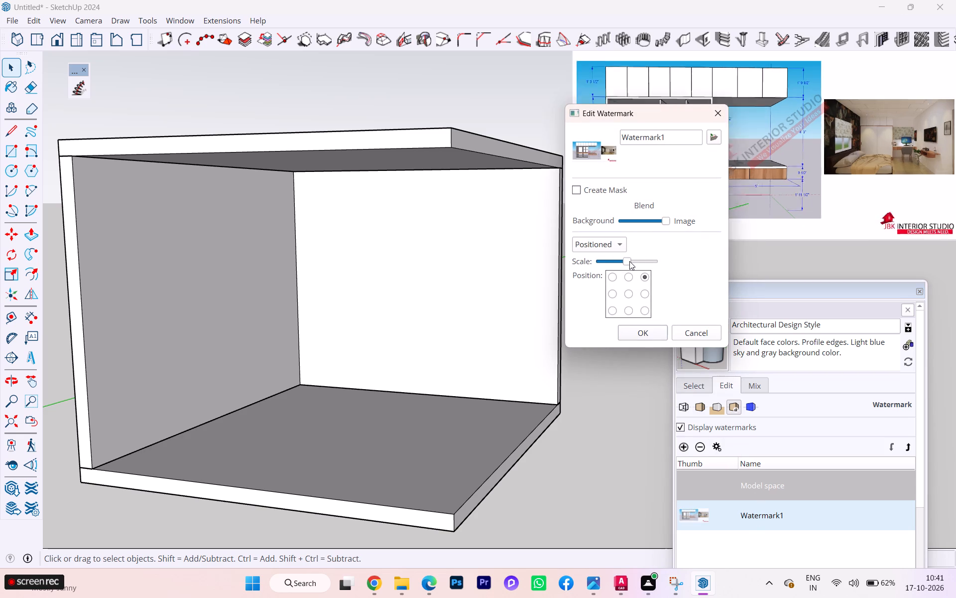
left_click_drag(629, 261, 627, 262)
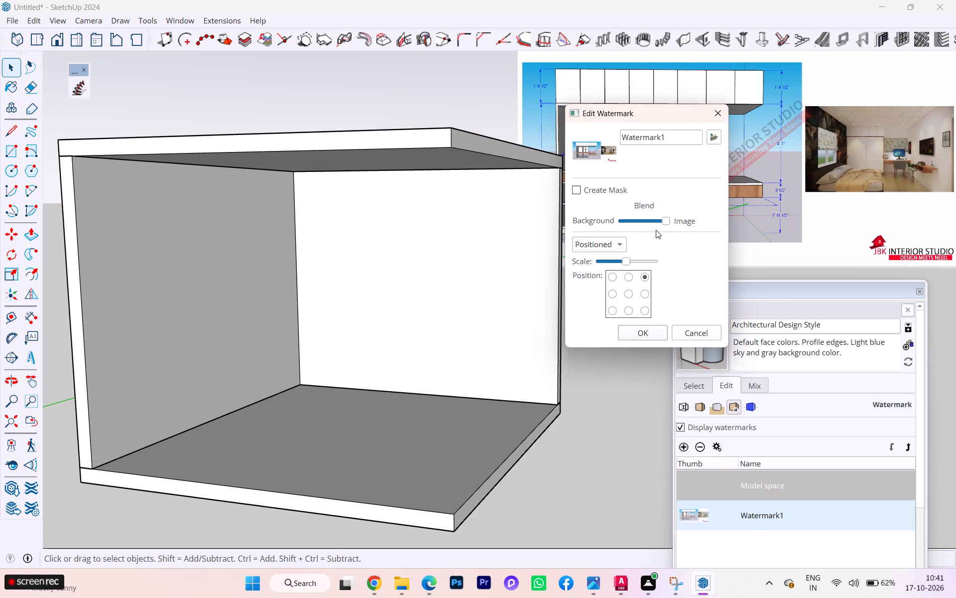
left_click_drag(666, 220, 646, 221)
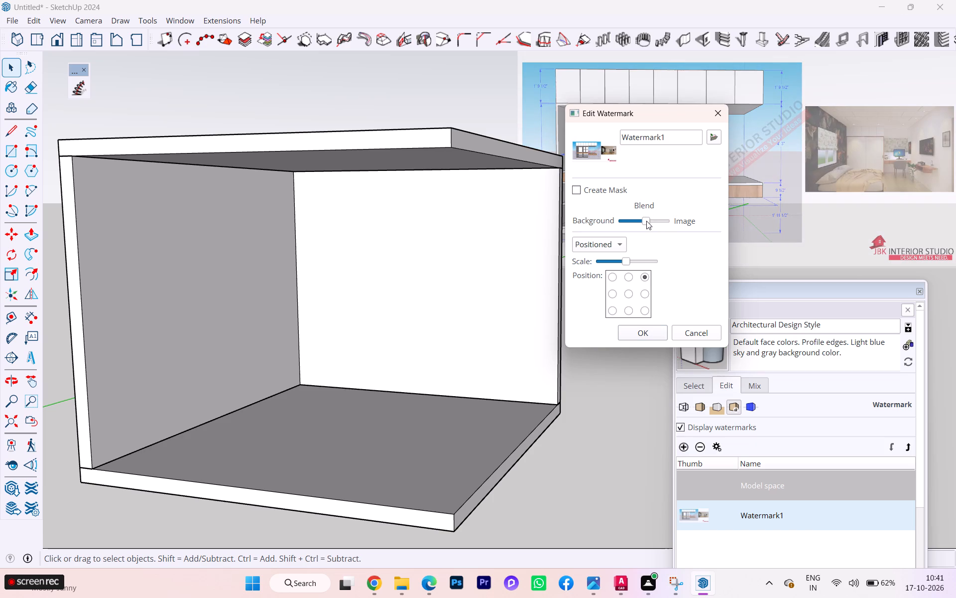
left_click_drag(646, 221, 699, 222)
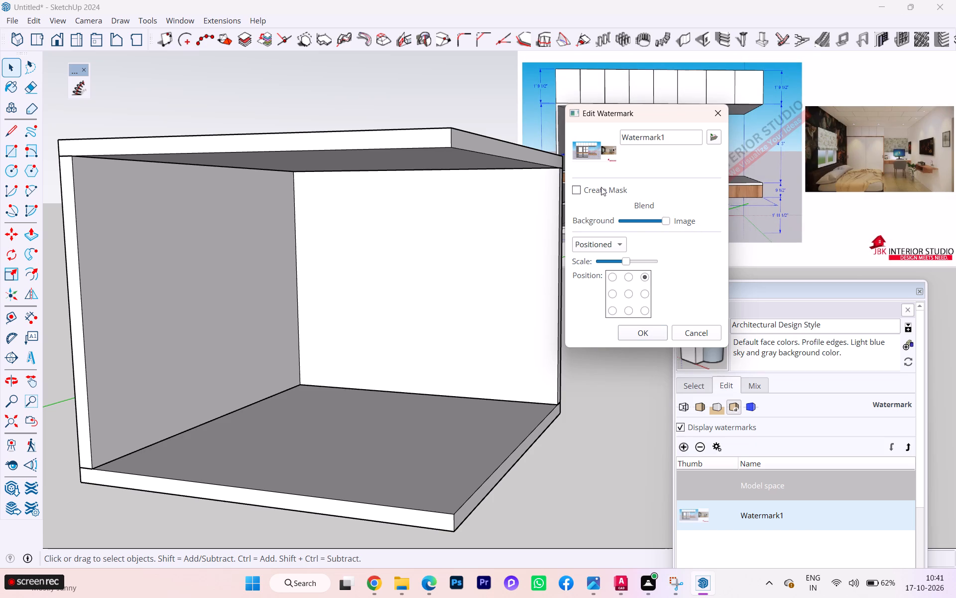
left_click(639, 333)
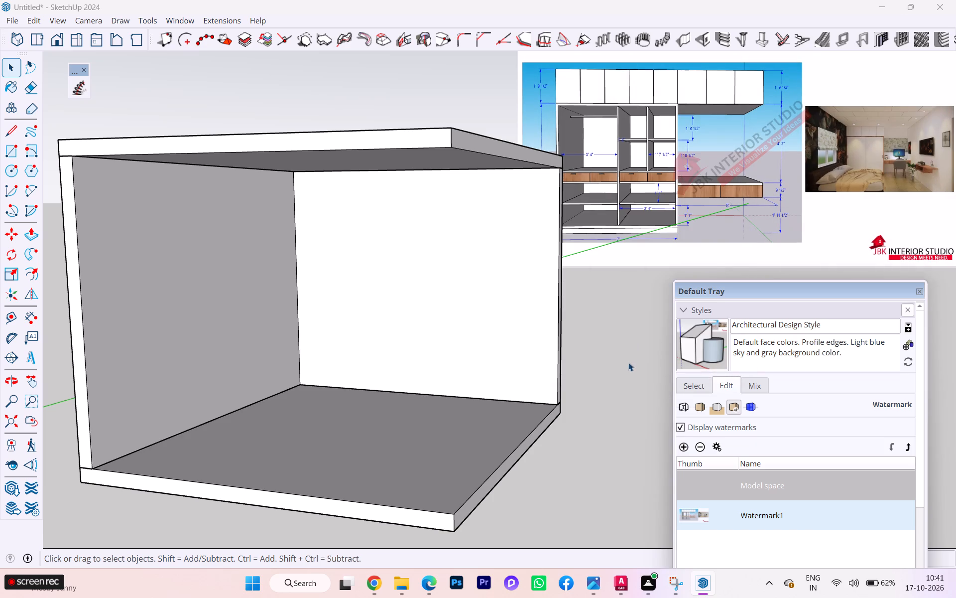
left_click(627, 365)
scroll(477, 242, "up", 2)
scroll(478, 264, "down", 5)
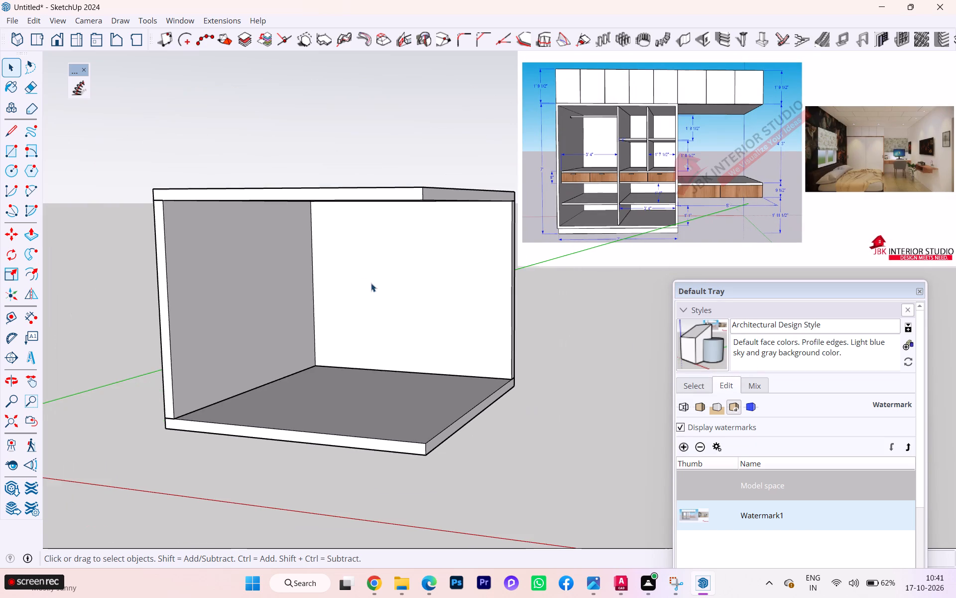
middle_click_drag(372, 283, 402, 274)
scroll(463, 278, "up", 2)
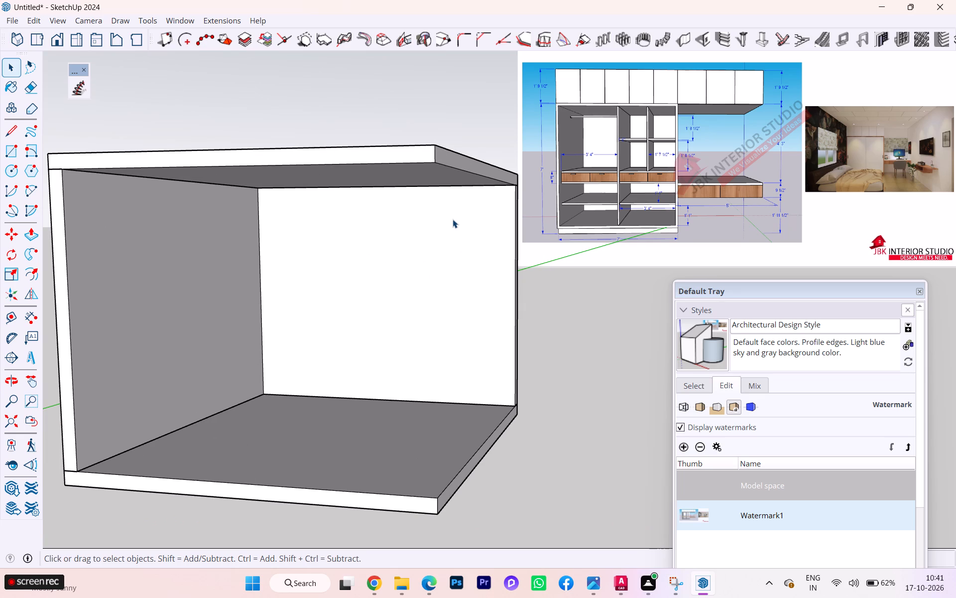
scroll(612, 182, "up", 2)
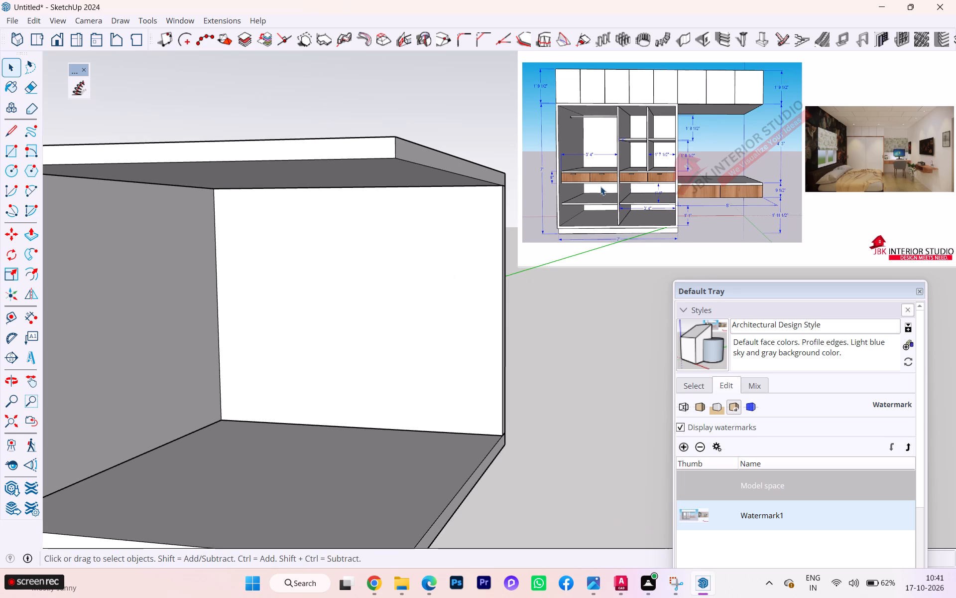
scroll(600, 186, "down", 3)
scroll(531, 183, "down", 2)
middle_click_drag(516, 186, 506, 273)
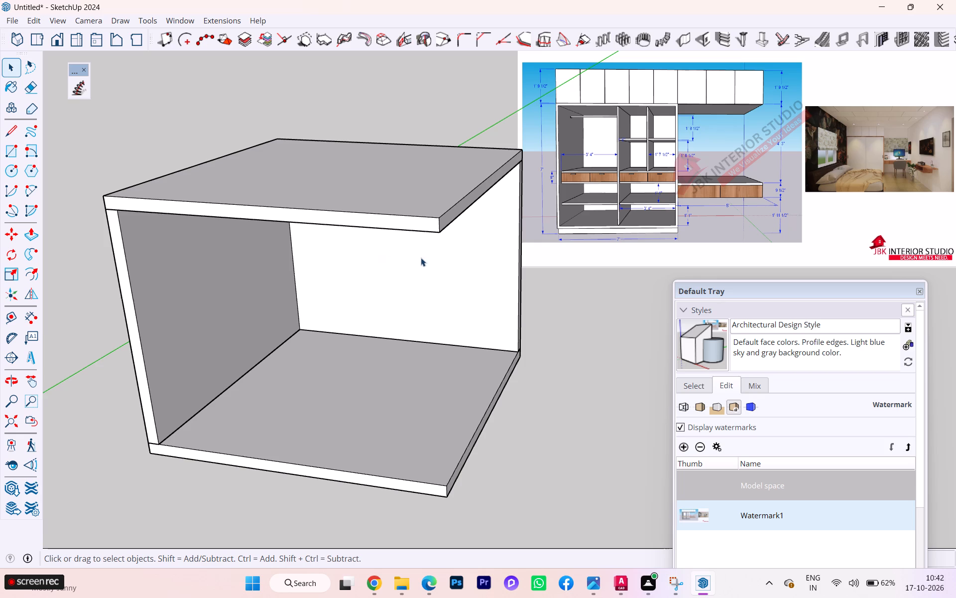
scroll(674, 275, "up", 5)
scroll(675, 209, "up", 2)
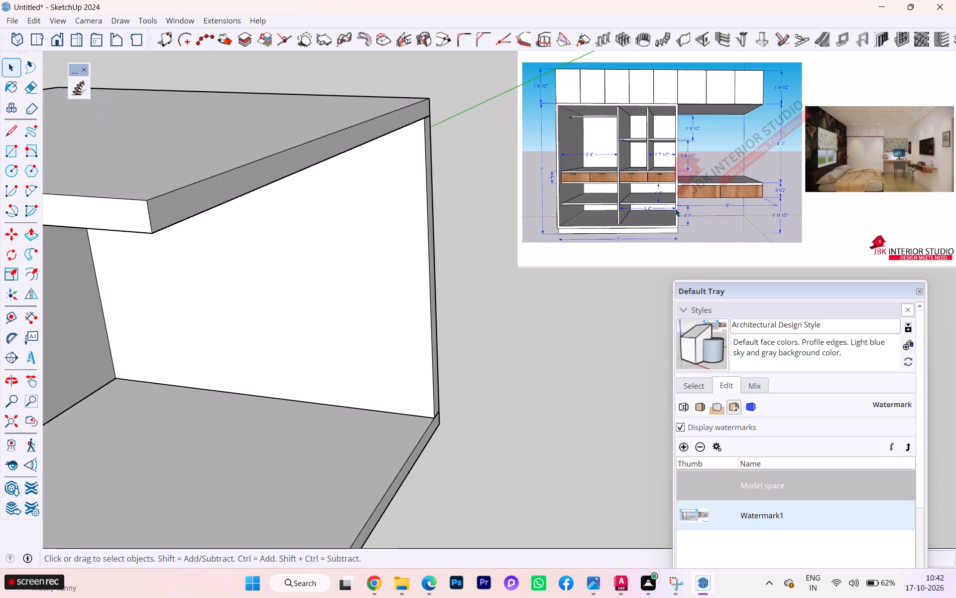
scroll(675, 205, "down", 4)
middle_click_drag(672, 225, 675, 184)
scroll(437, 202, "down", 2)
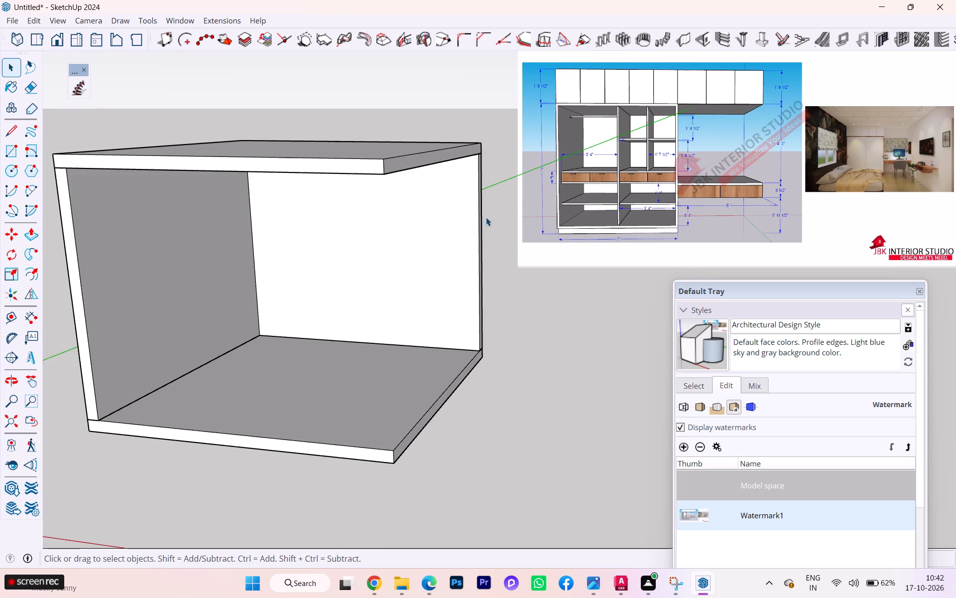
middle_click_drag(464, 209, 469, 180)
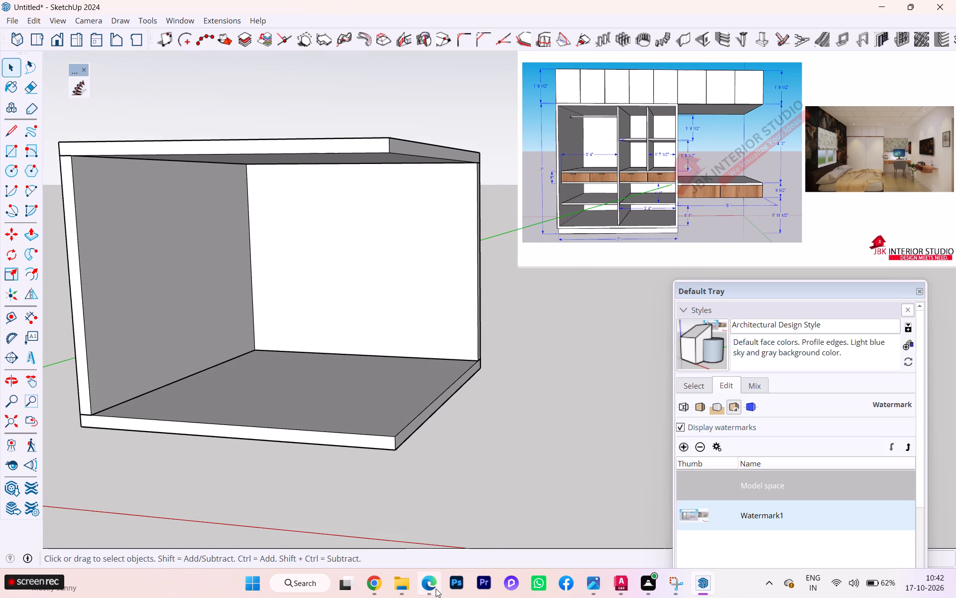
Switch to the workbook PDF in Edge and examine the Exercise 27 FIG 1 wardrobe drawing and its dimensions up close.
left_click(451, 558)
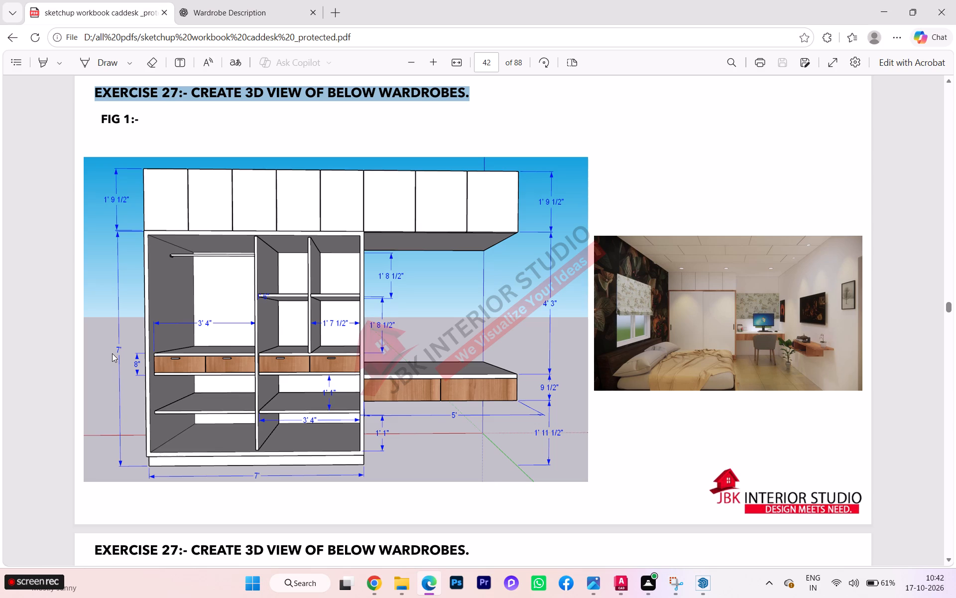
scroll(112, 353, "up", 1)
scroll(112, 353, "down", 1)
scroll(268, 299, "up", 2)
scroll(265, 389, "up", 1)
scroll(299, 413, "down", 2)
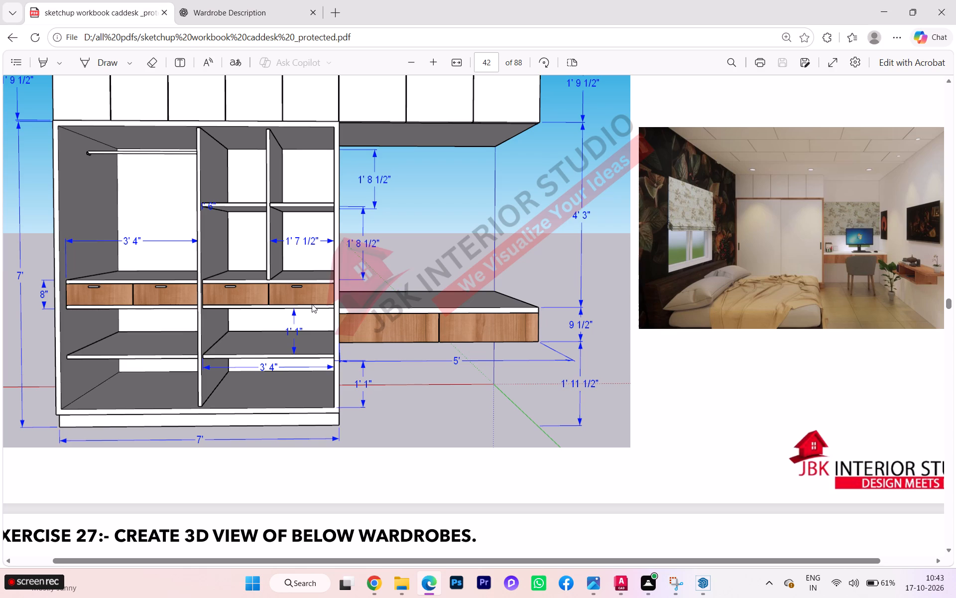
scroll(312, 304, "down", 1)
scroll(328, 345, "up", 2)
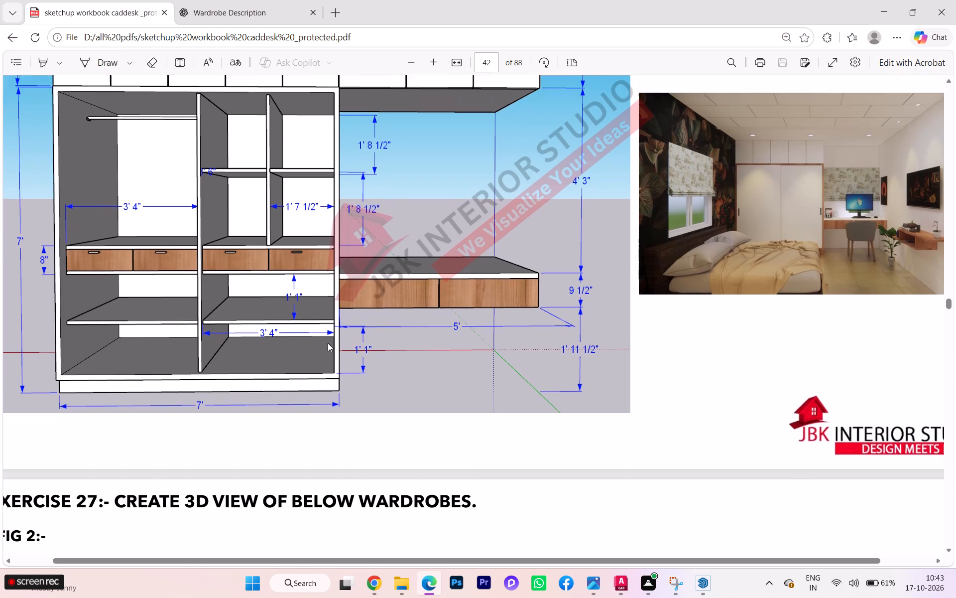
scroll(328, 343, "up", 1)
scroll(328, 340, "down", 1)
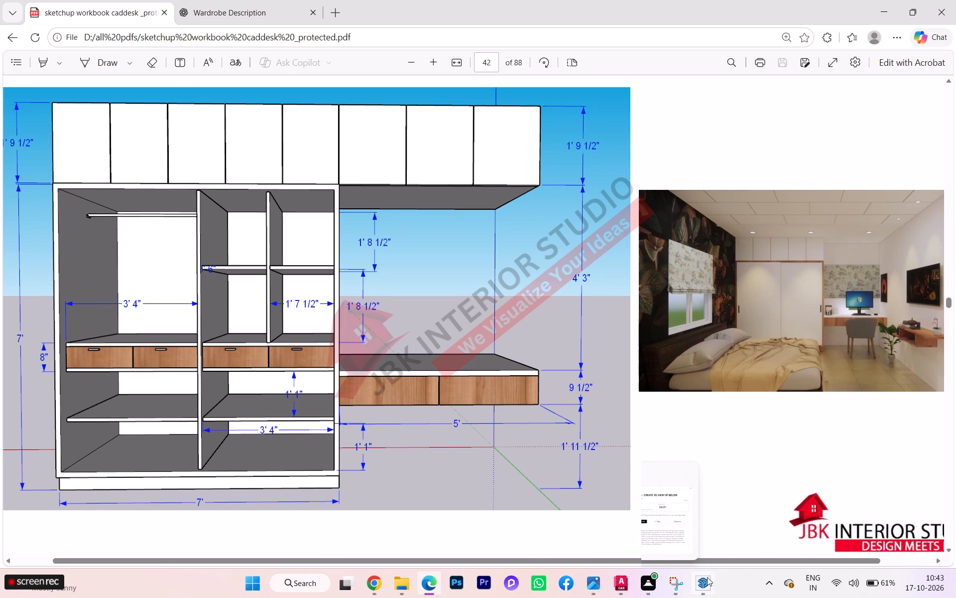
Return to the SketchUp model and collapse the Styles section of the Default Tray, leaving Tags and Entity Info in view.
left_click(705, 529)
scroll(415, 338, "up", 1)
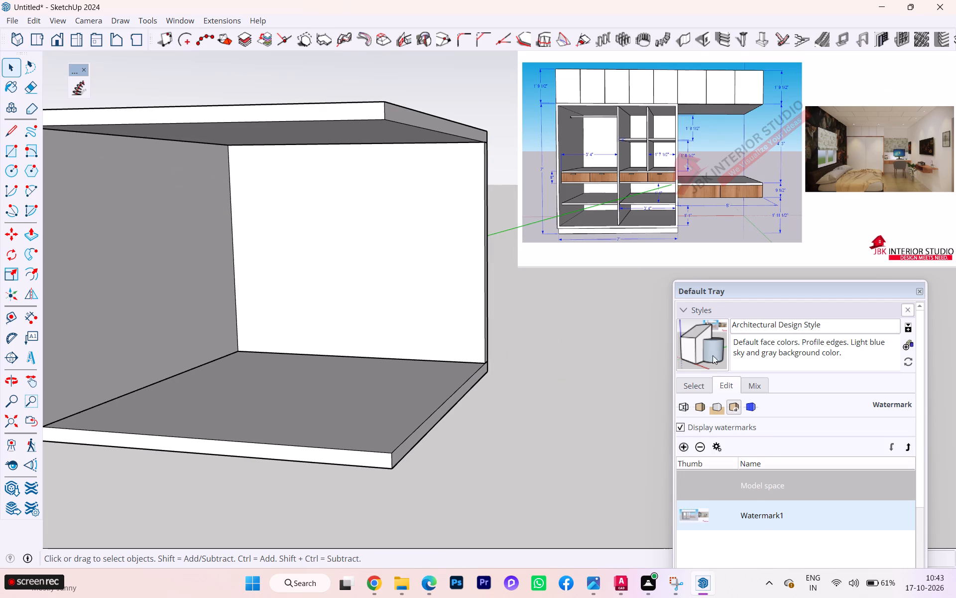
scroll(743, 357, "down", 3)
scroll(724, 373, "up", 4)
left_click(687, 309)
scroll(703, 383, "down", 1)
scroll(50, 279, "down", 1)
scroll(474, 305, "down", 1)
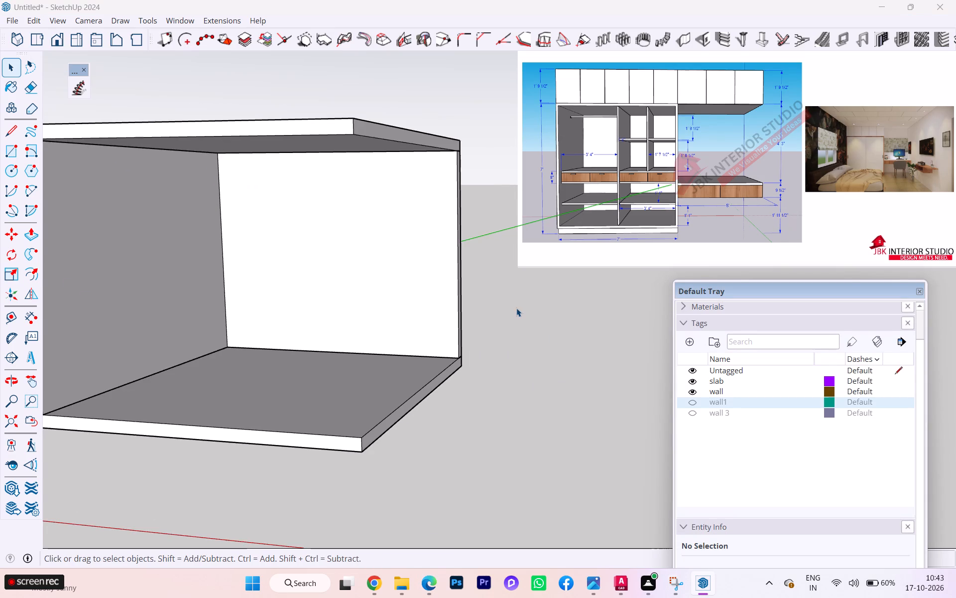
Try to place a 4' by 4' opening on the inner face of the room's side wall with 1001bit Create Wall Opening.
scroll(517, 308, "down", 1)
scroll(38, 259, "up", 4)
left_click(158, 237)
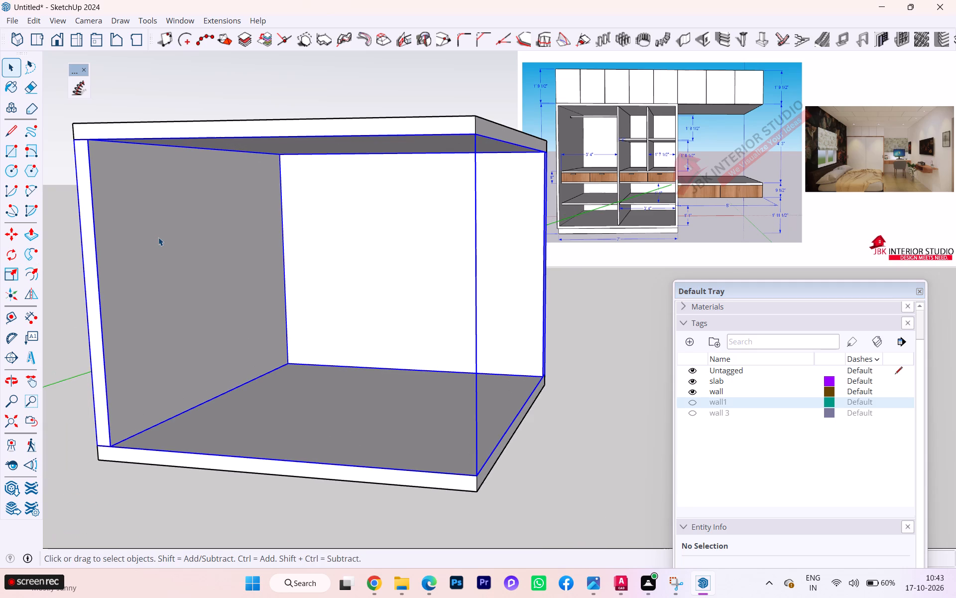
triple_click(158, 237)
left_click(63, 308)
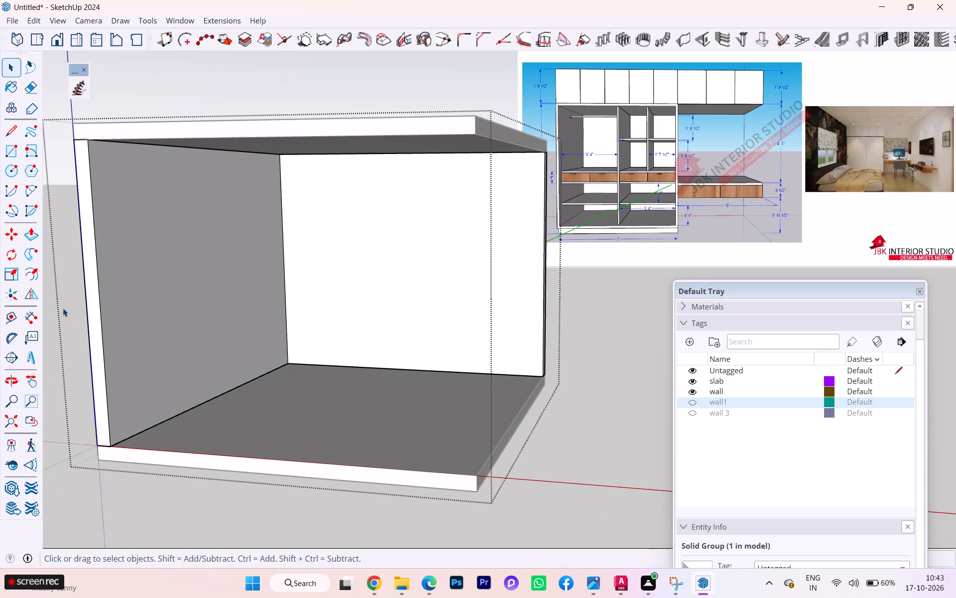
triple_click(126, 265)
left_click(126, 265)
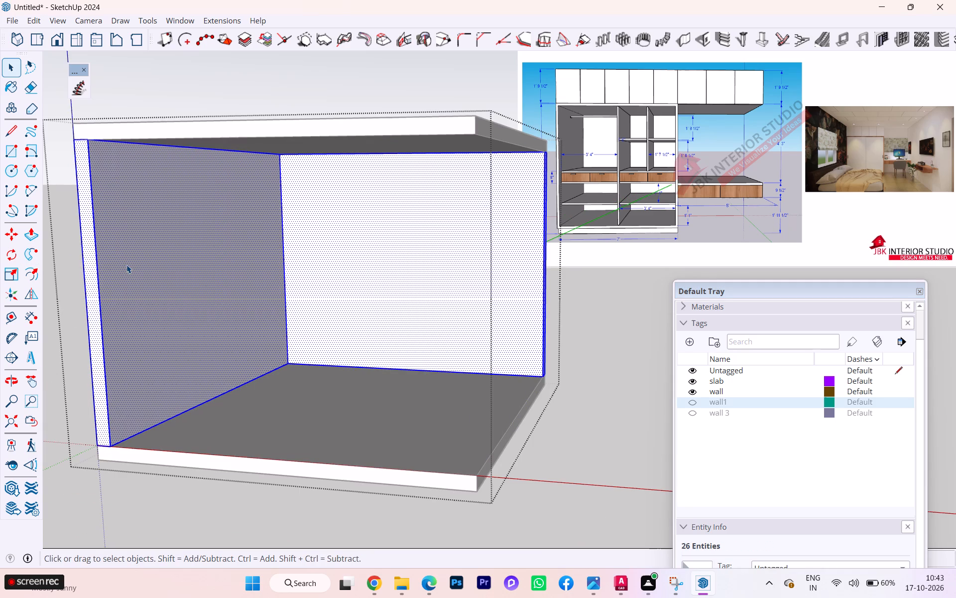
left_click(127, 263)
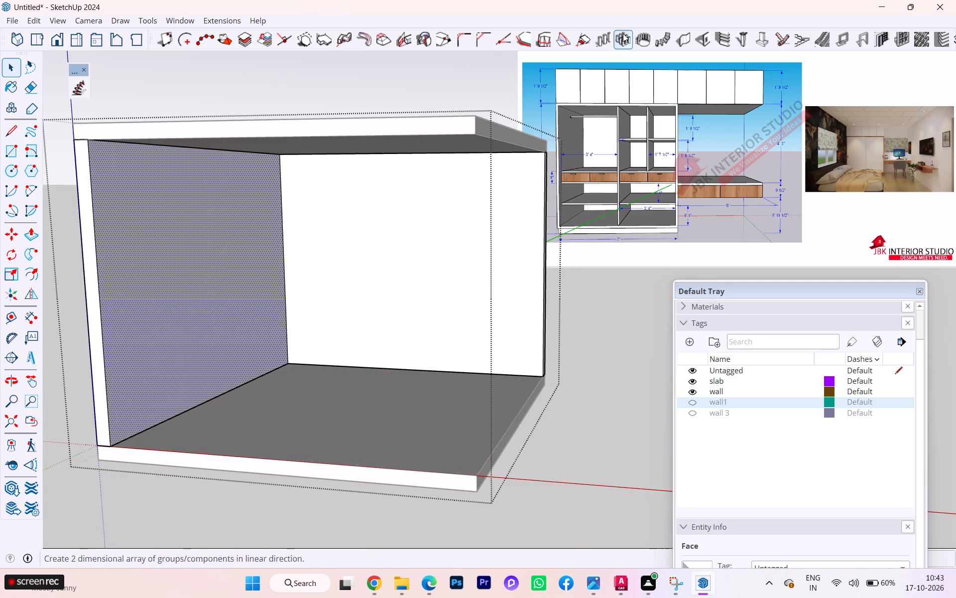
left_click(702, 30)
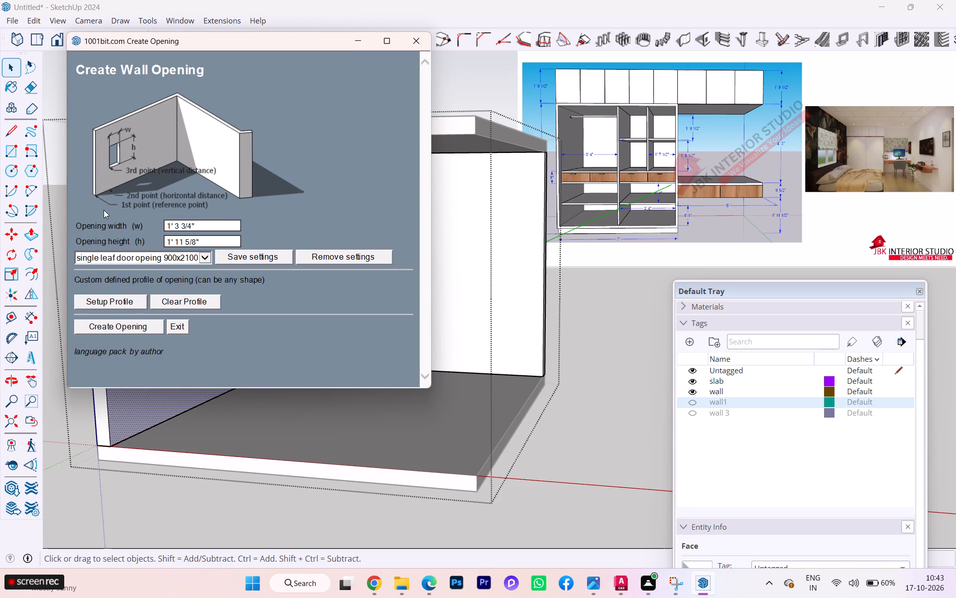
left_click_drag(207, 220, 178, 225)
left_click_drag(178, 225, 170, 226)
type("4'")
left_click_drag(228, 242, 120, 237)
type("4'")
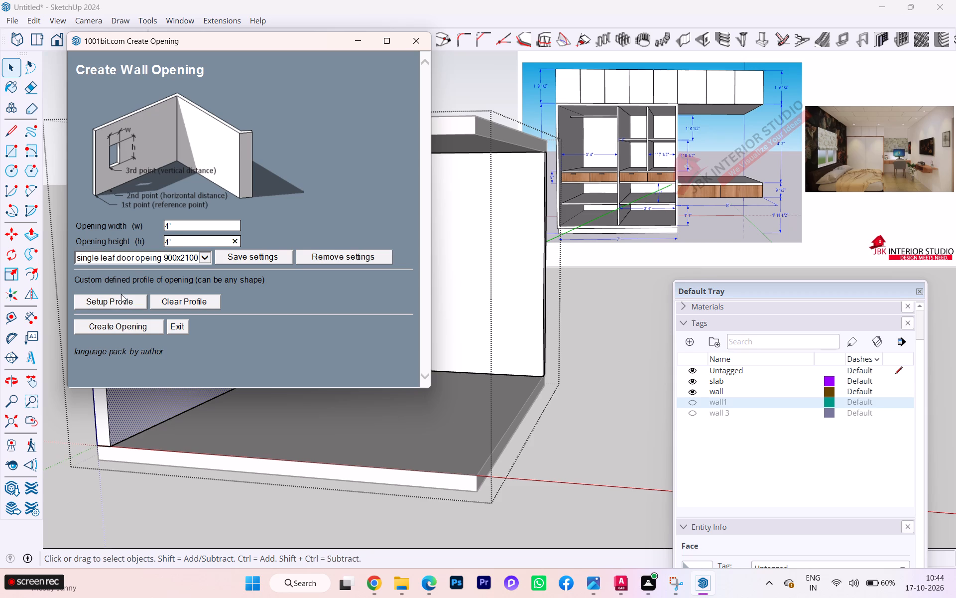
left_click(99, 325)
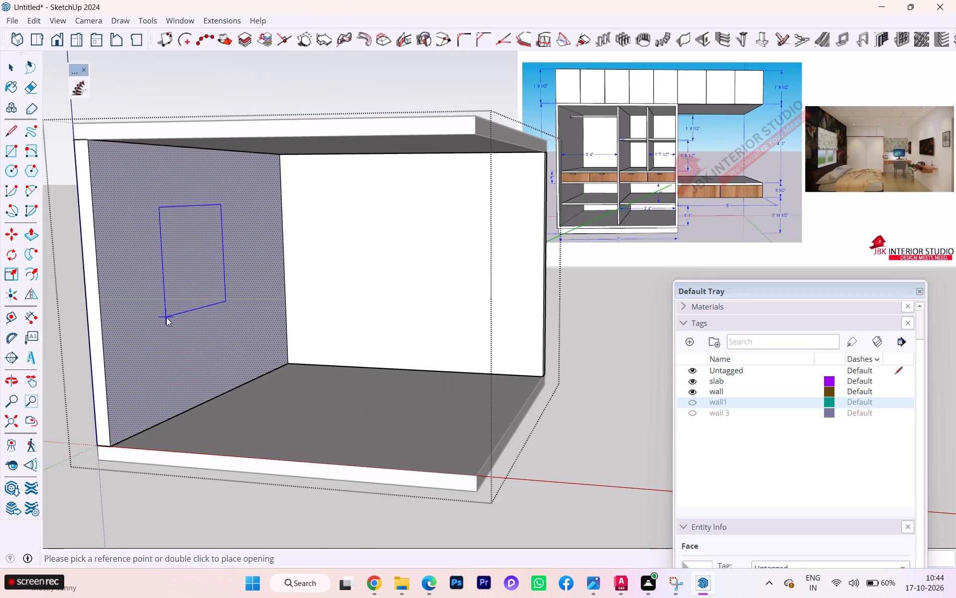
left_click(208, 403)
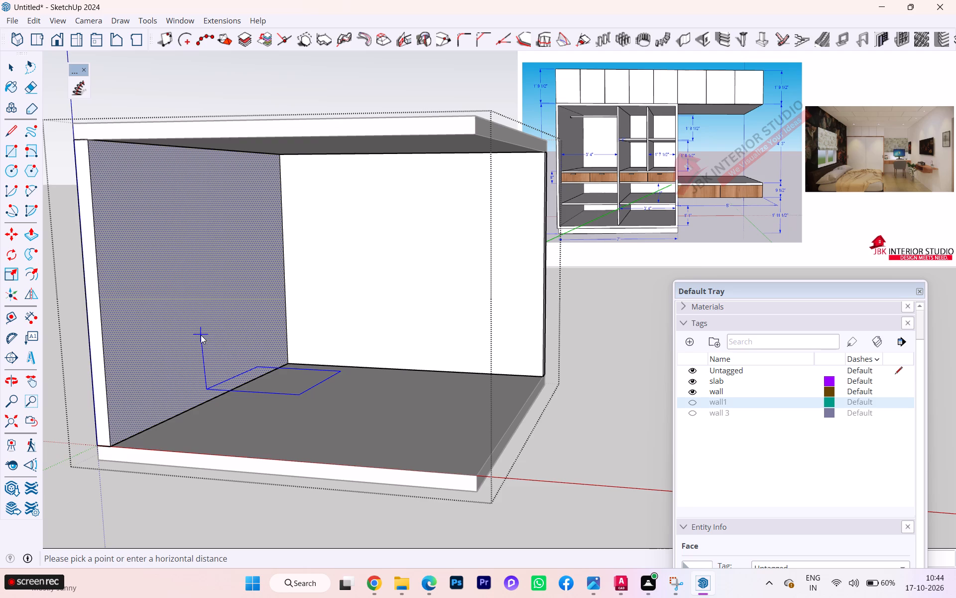
Undo the last changes back through the hiding of the wall1 tag and cancel the wall opening placement.
key("ctrl+z")
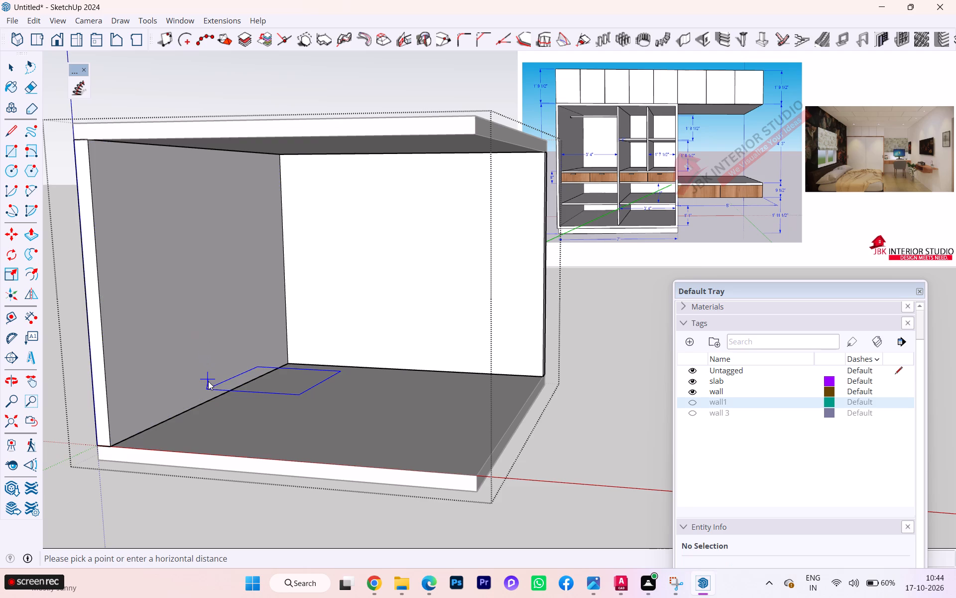
key("ctrl+z")
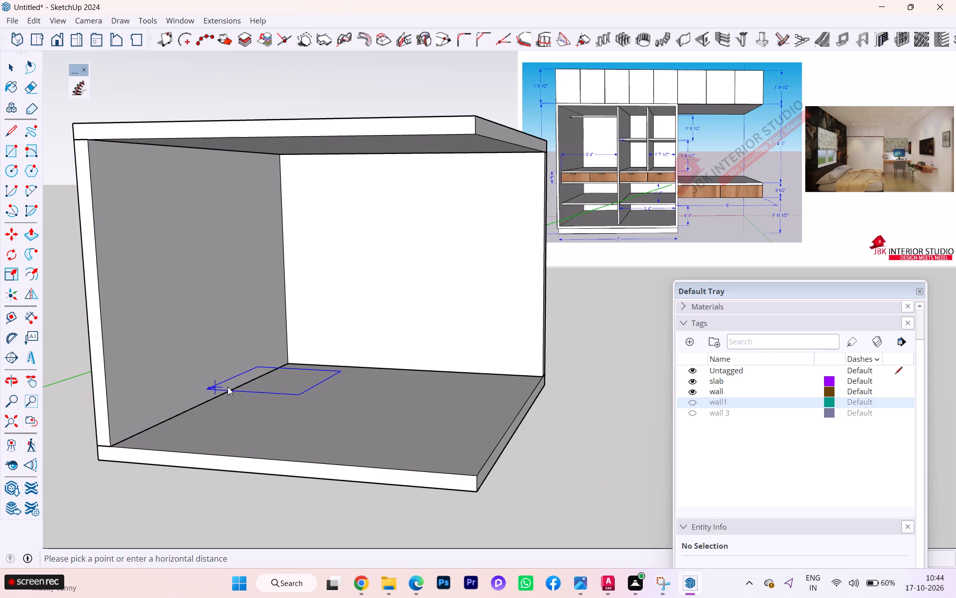
key("ctrl+z")
key("Escape")
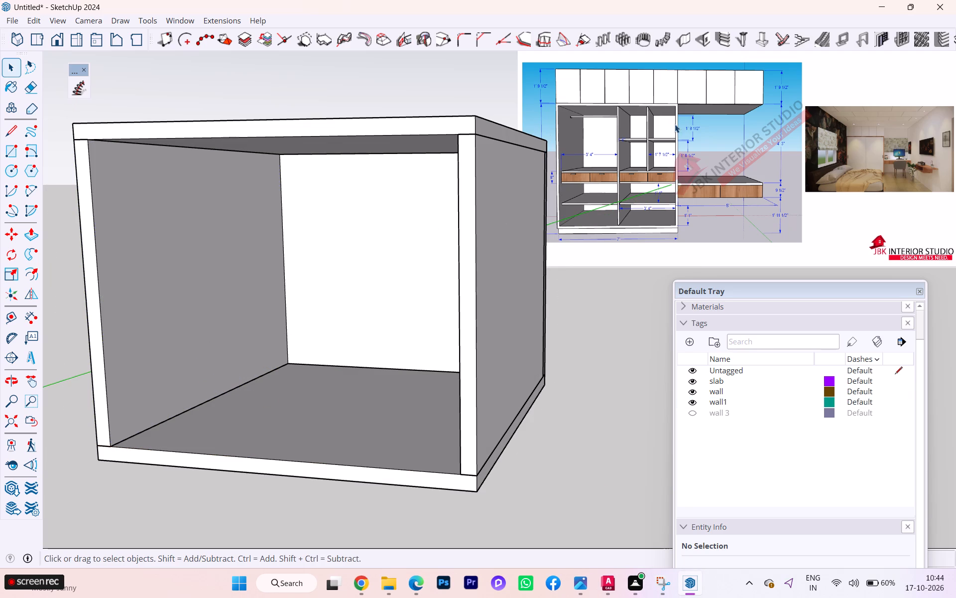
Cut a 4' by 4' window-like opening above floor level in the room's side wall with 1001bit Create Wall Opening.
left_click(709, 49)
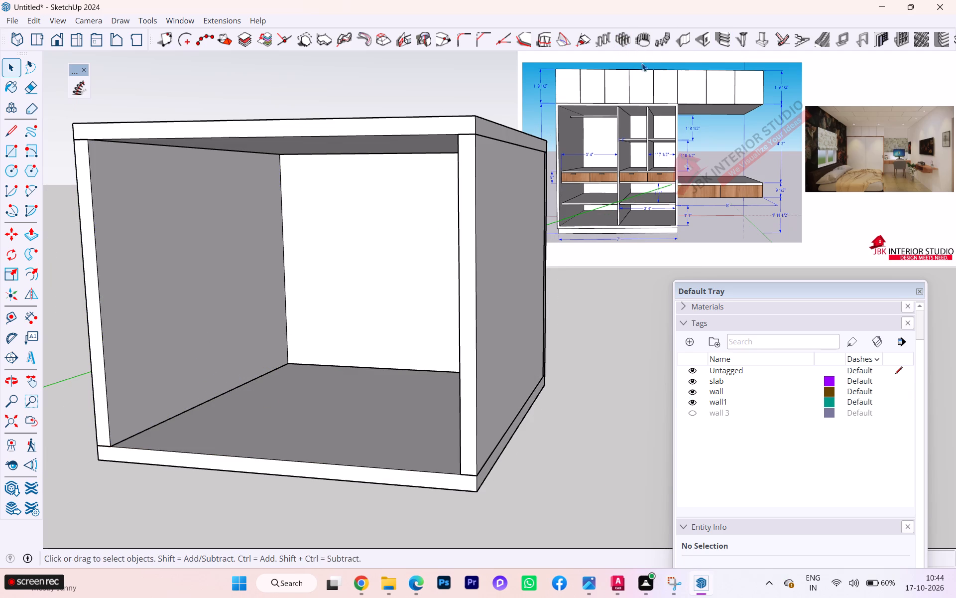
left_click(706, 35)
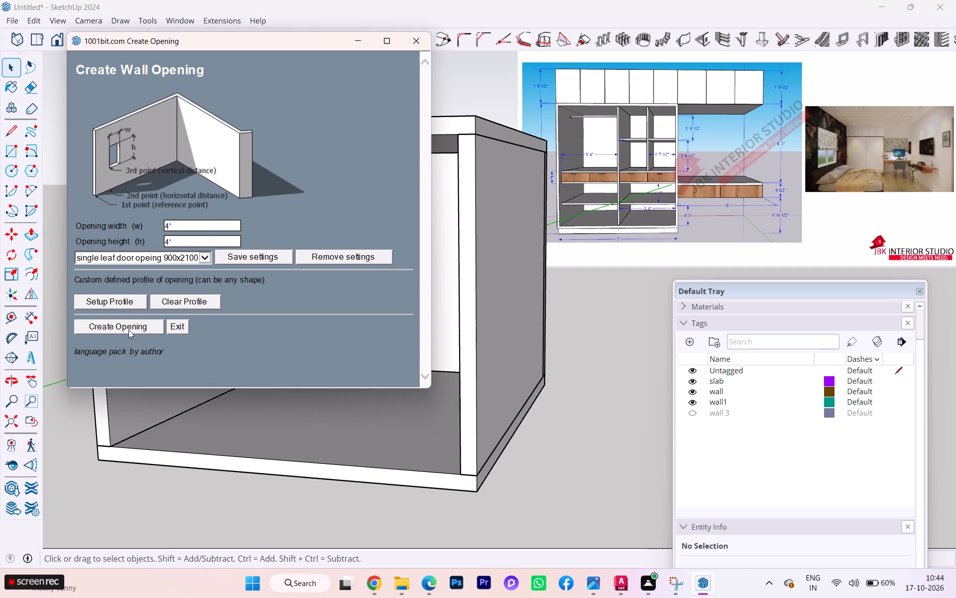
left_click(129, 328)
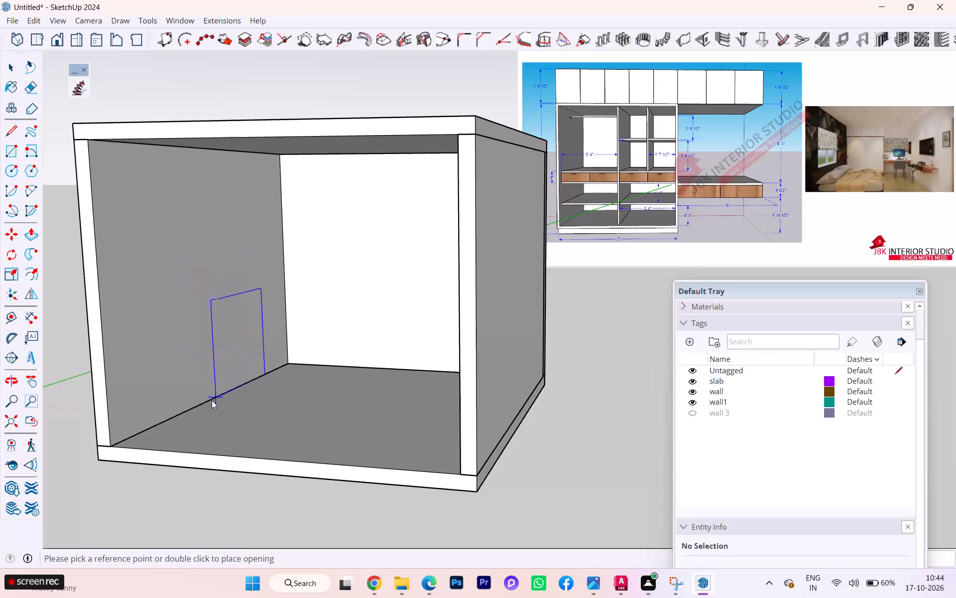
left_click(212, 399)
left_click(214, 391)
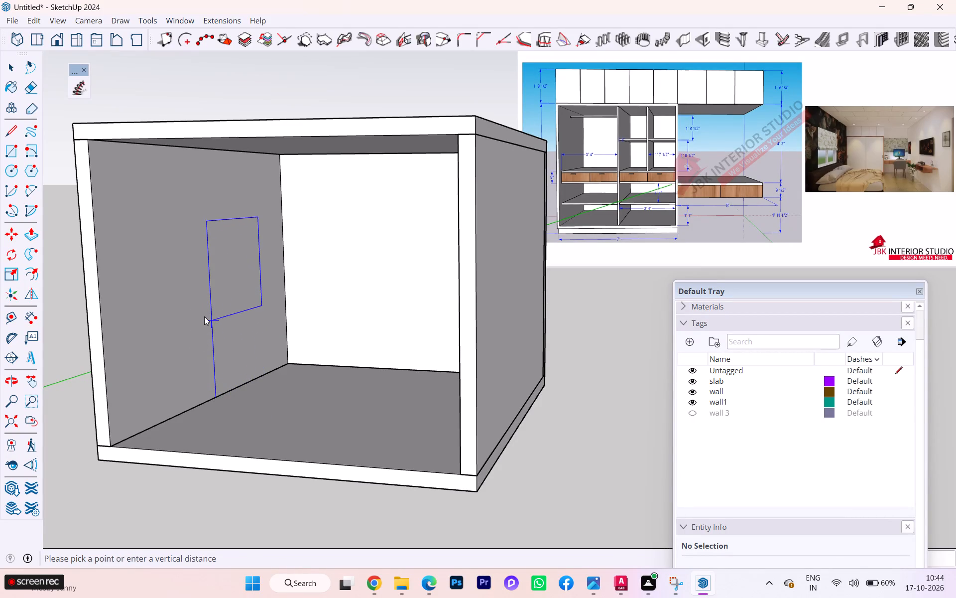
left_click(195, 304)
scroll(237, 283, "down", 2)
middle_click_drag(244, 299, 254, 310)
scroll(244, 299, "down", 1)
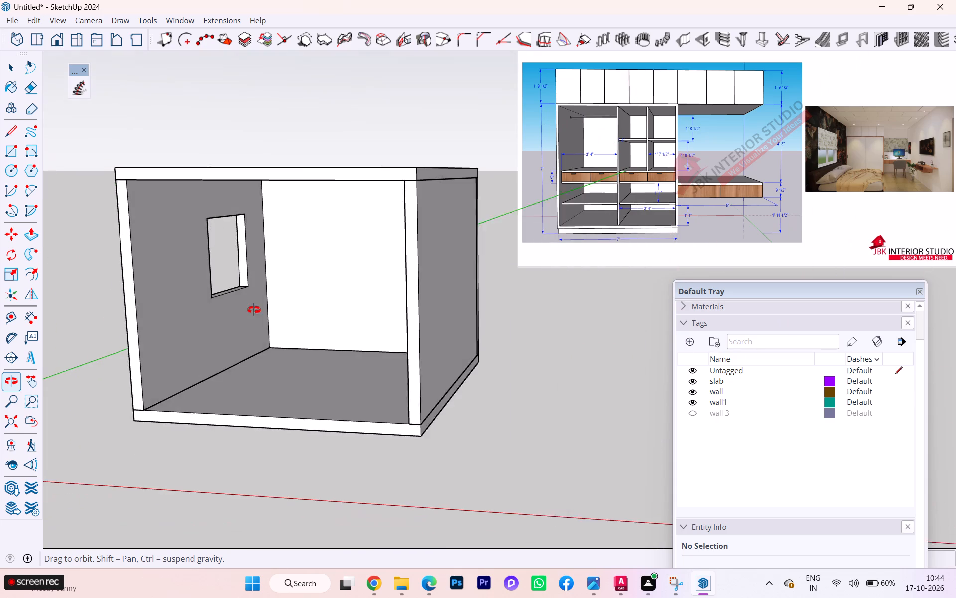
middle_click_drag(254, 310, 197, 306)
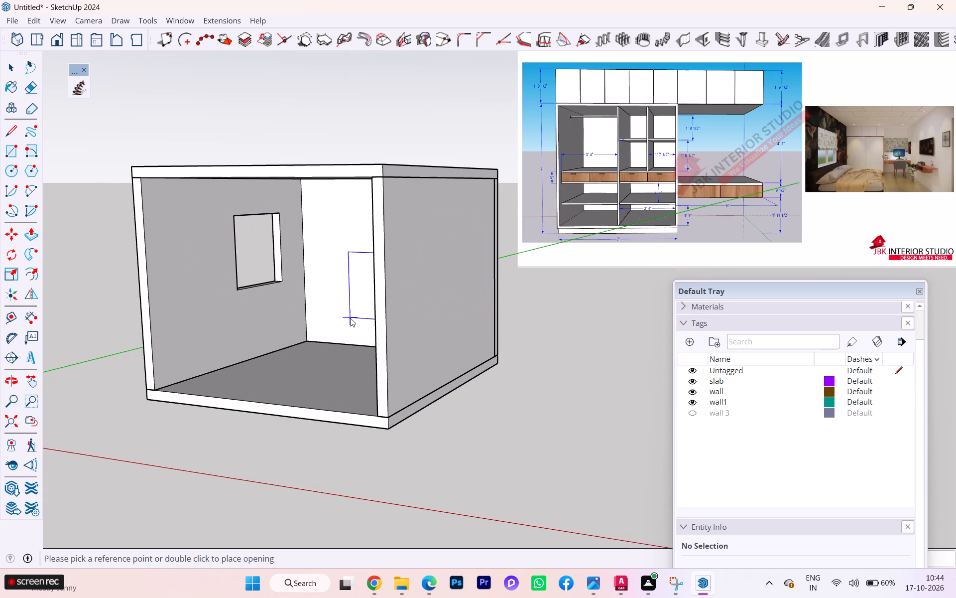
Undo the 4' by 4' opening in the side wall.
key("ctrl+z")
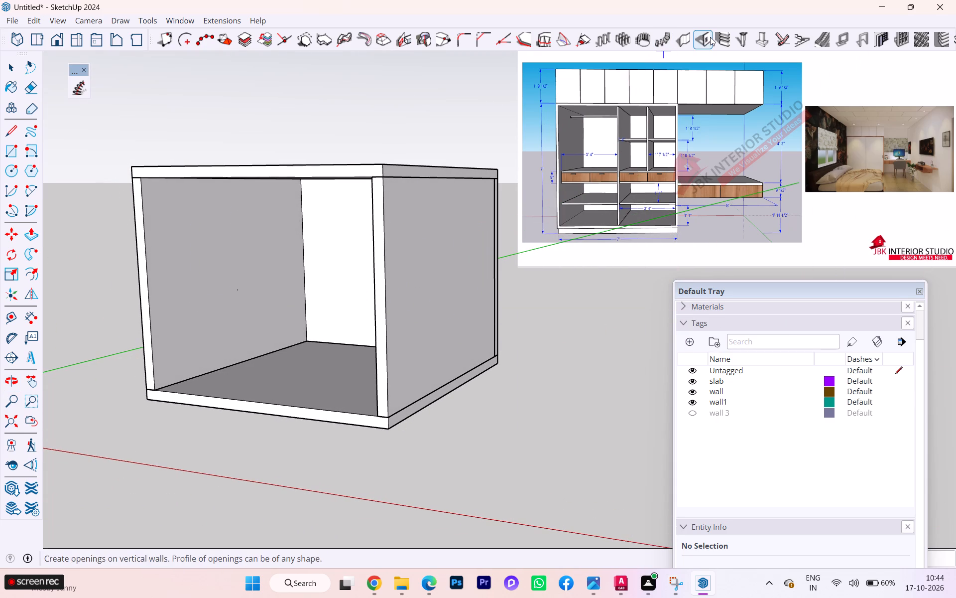
Start a new 1001bit wall opening using the double leaf door 1200x2100 preset.
left_click(710, 37)
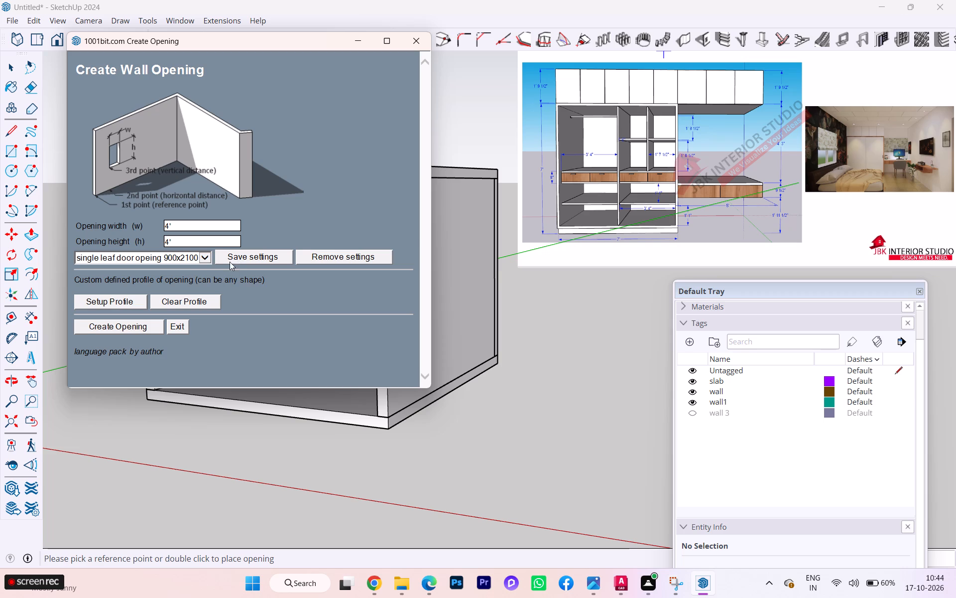
left_click(198, 257)
double_click(163, 266)
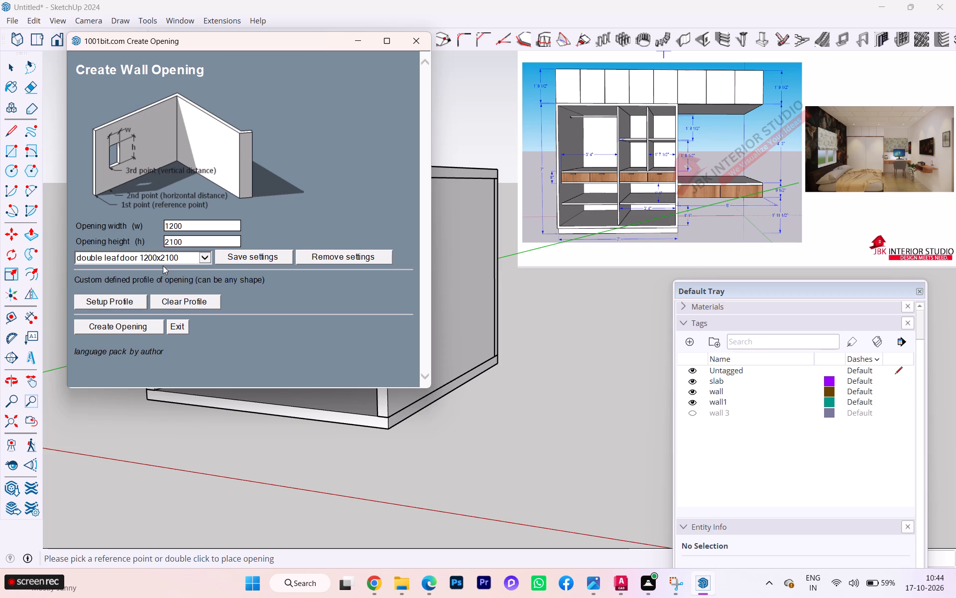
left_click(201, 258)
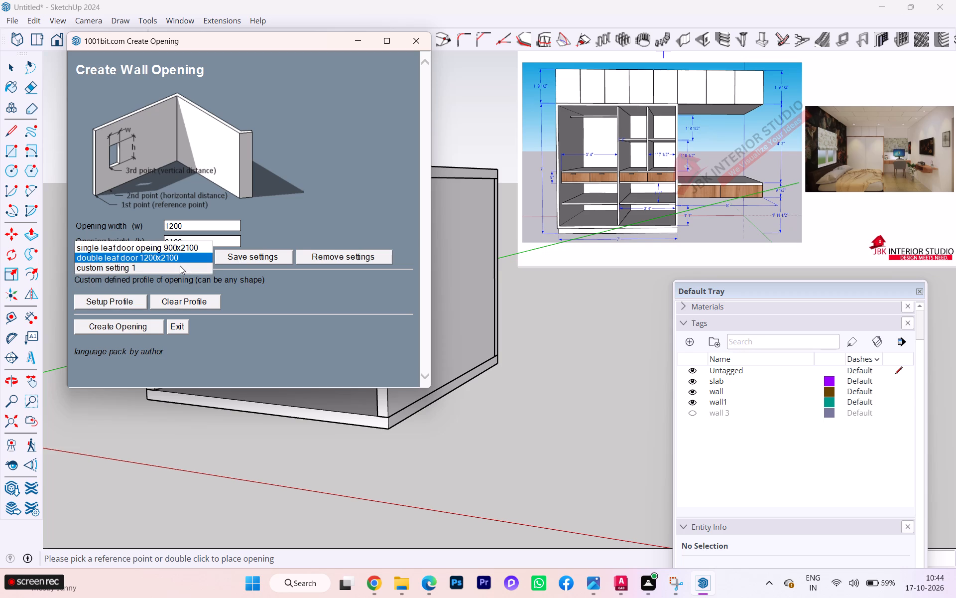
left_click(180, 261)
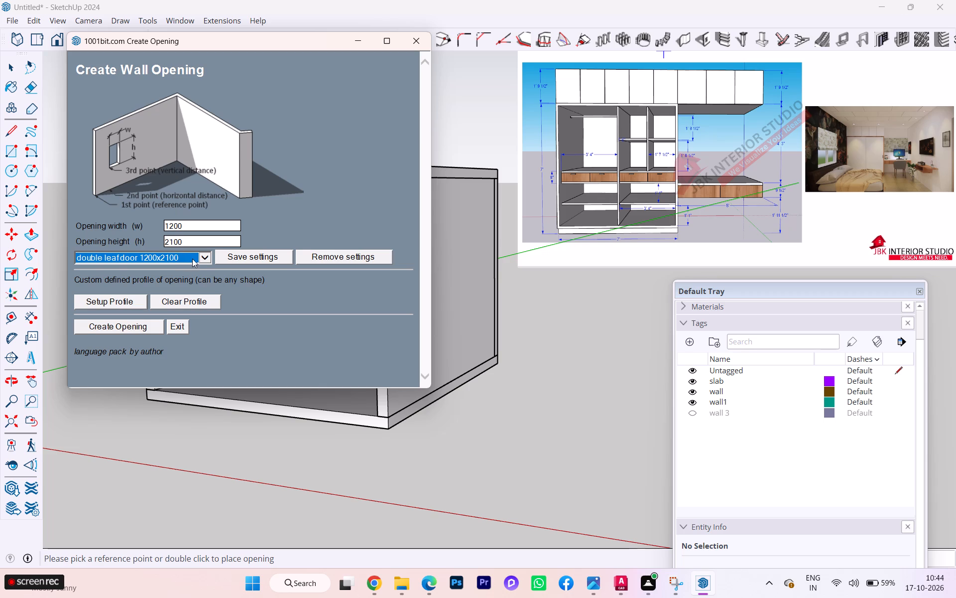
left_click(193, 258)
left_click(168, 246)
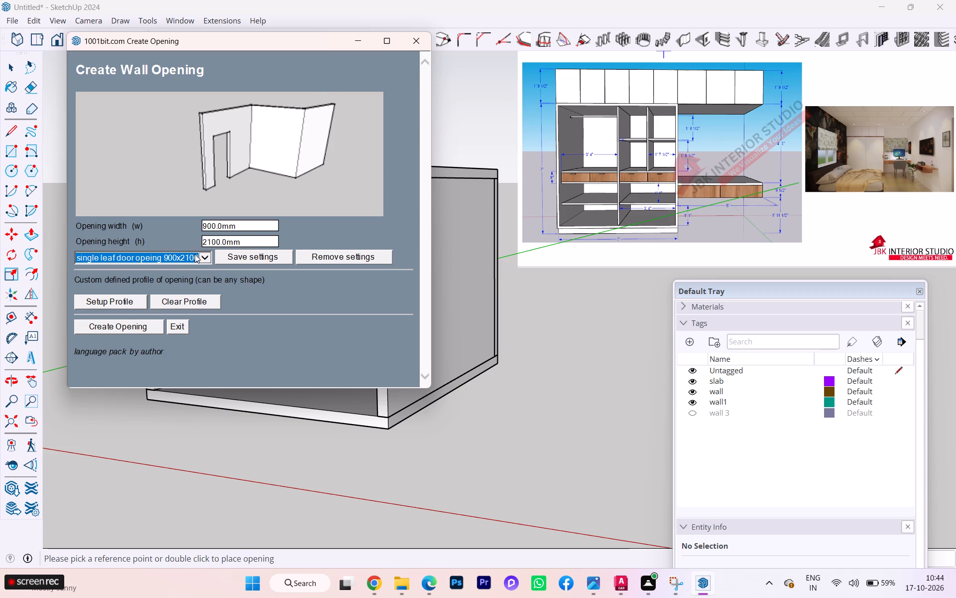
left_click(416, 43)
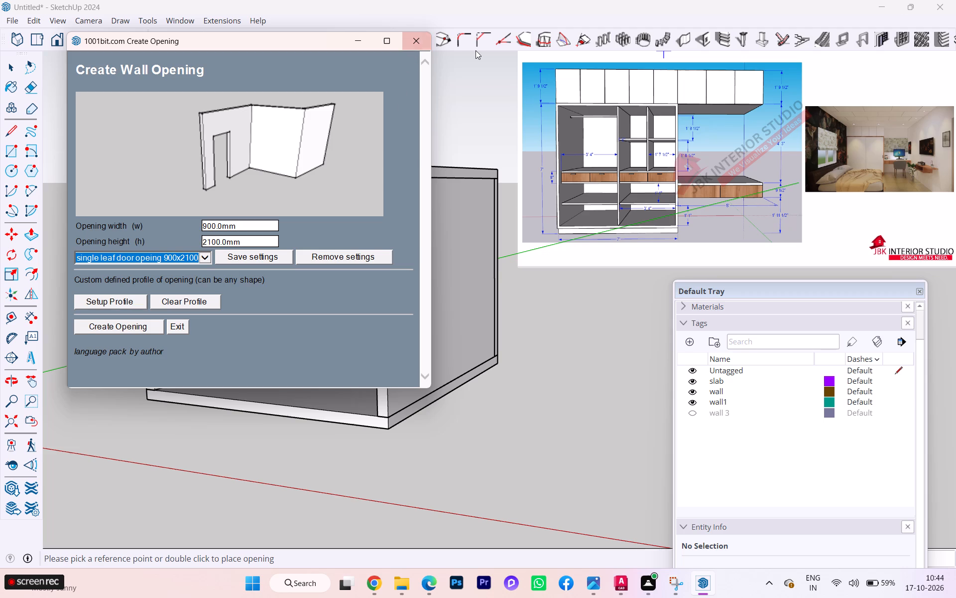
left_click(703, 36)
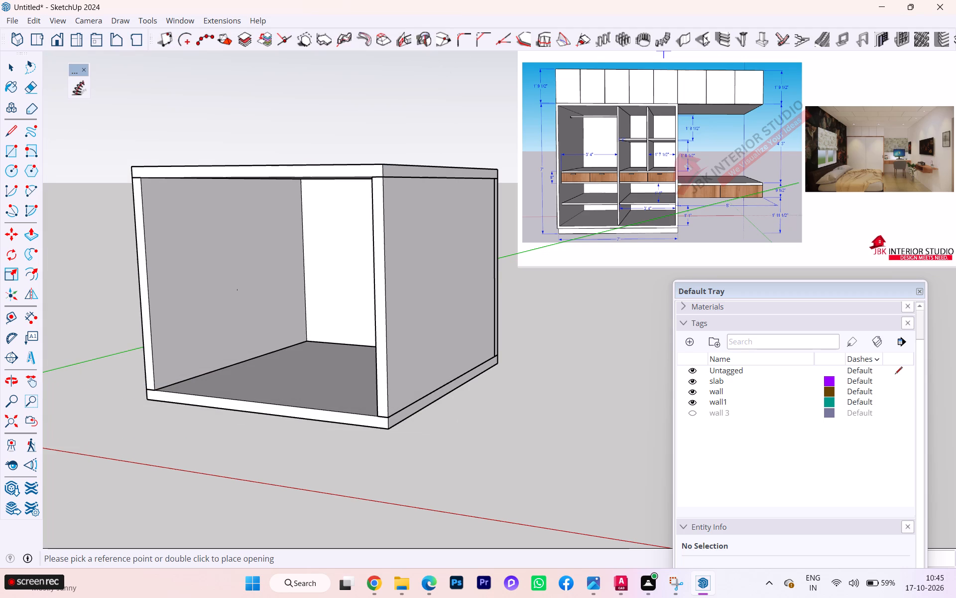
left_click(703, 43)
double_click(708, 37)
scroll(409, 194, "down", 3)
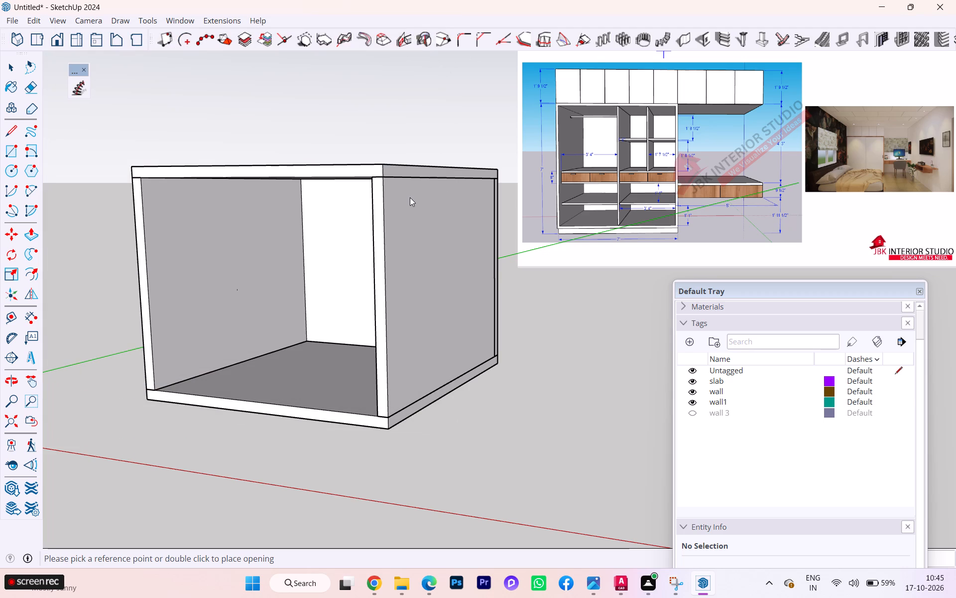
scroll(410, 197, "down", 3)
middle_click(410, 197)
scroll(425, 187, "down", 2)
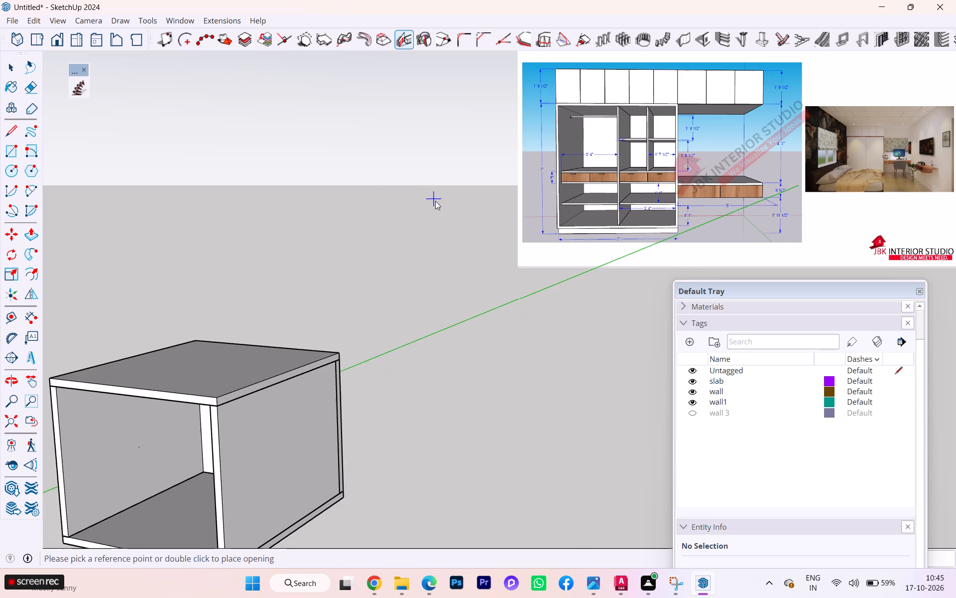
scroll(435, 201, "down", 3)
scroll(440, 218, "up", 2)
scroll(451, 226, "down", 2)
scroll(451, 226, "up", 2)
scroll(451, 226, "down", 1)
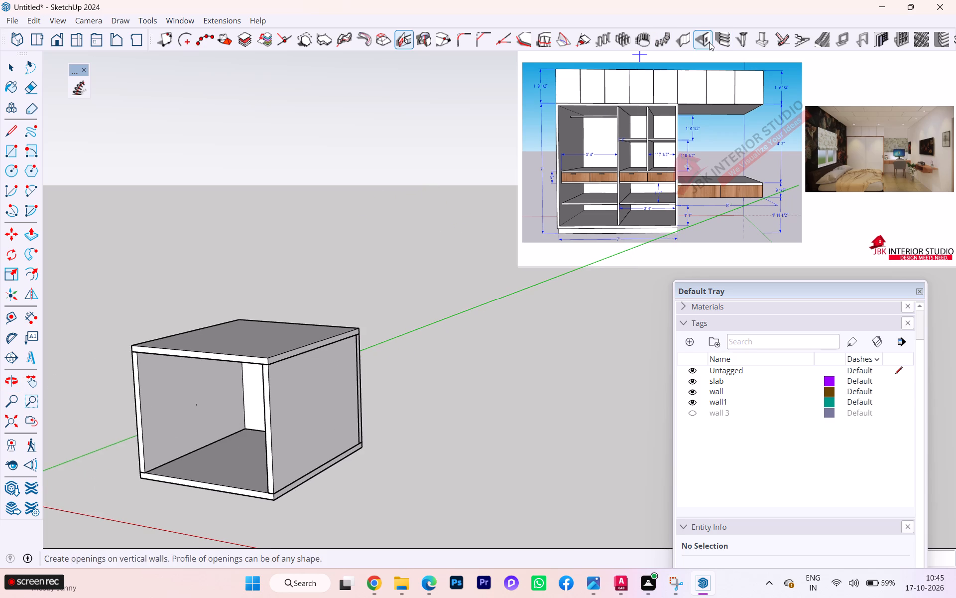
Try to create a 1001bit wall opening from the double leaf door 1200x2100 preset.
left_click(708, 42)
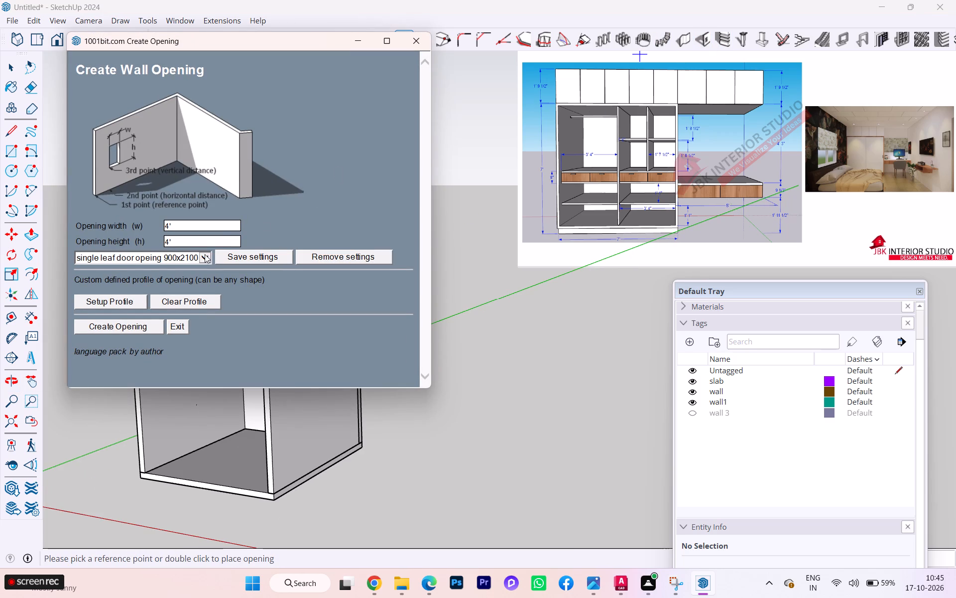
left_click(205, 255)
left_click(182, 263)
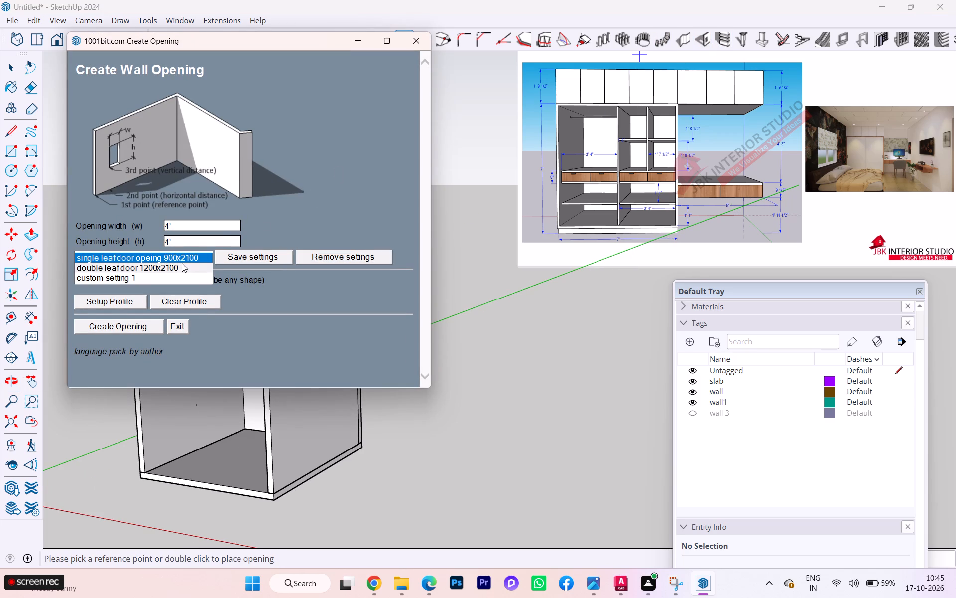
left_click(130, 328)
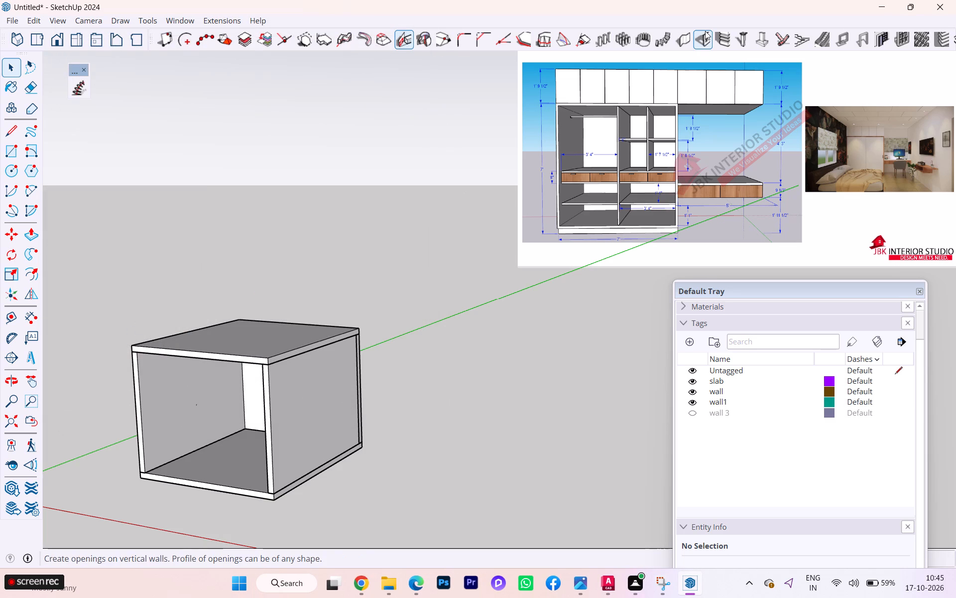
Set up a 1001bit wall opening 6' wide and 6' high, starting from the double leaf door preset.
left_click(705, 31)
left_click_drag(218, 230, 85, 227)
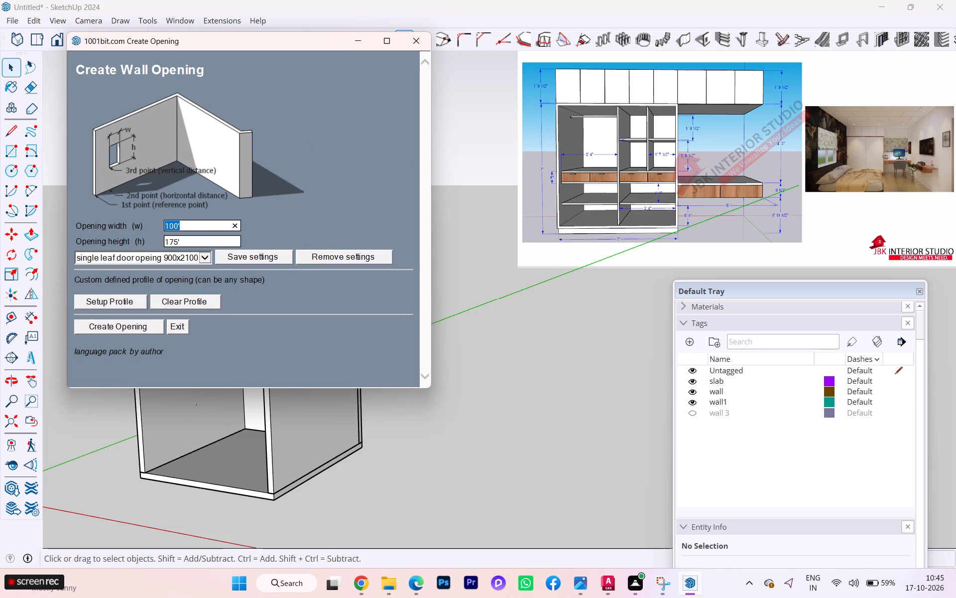
type("4'")
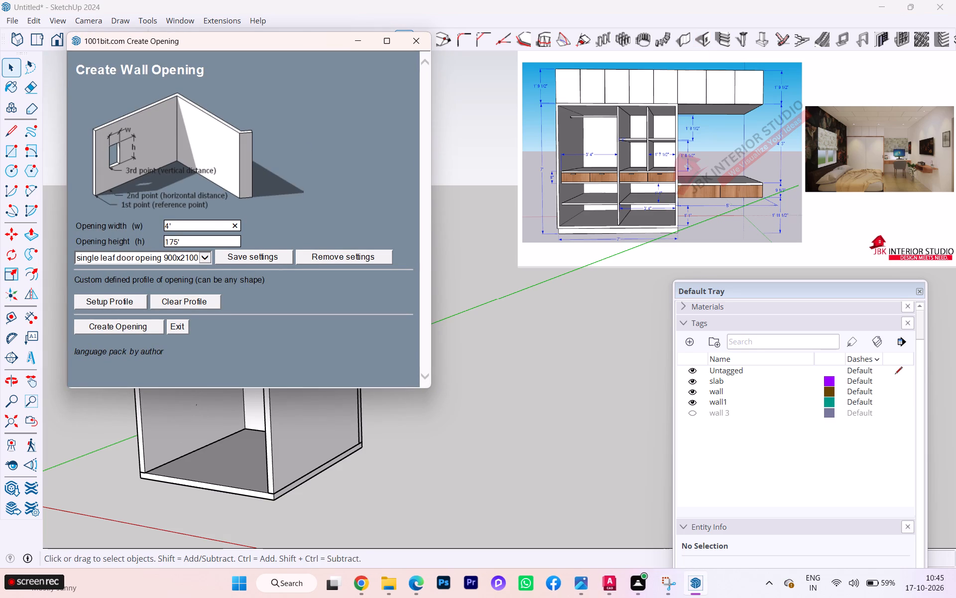
left_click_drag(201, 245, 131, 242)
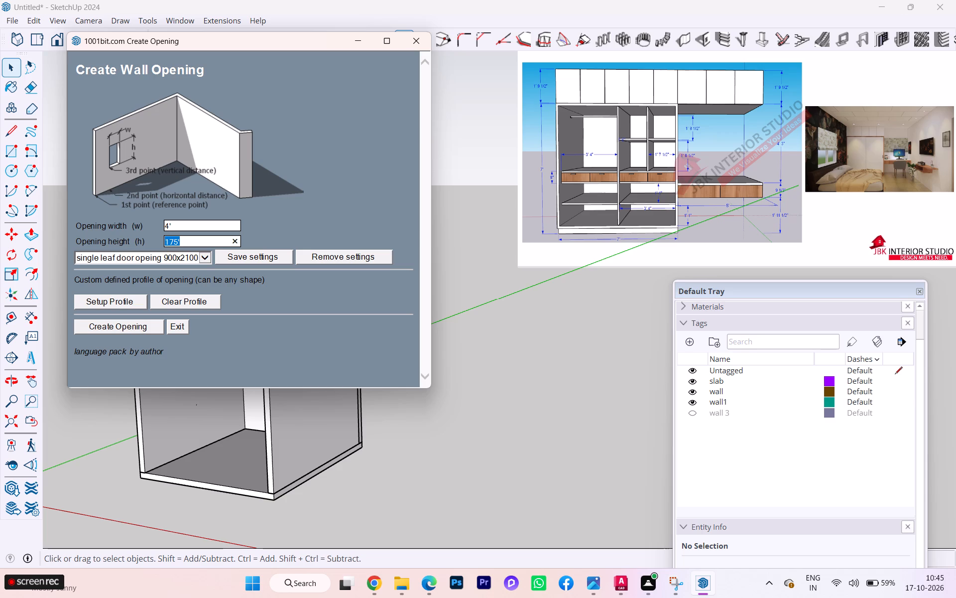
type("4'")
left_click(208, 253)
left_click(175, 272)
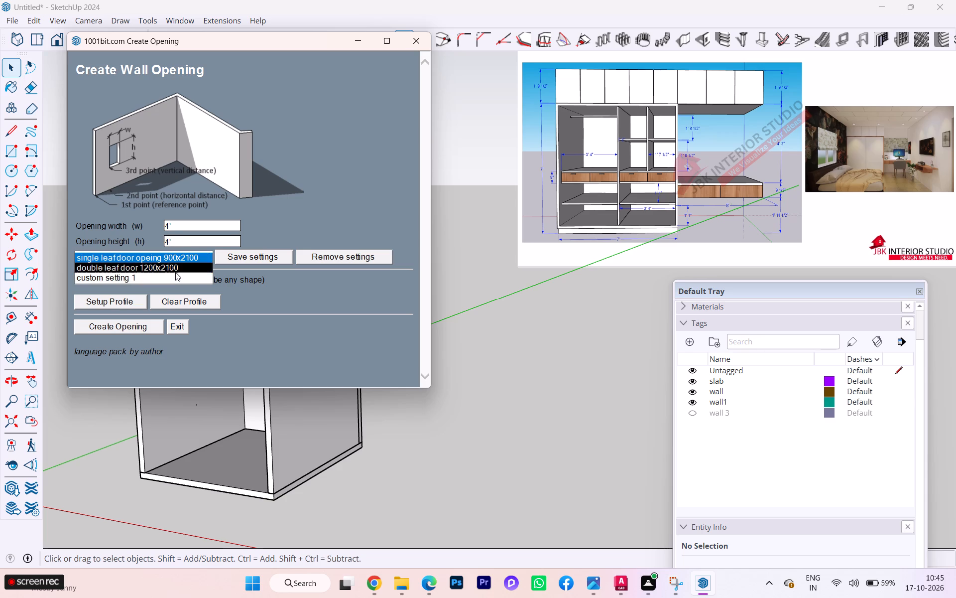
left_click_drag(204, 225, 145, 227)
type("6'")
left_click(190, 244)
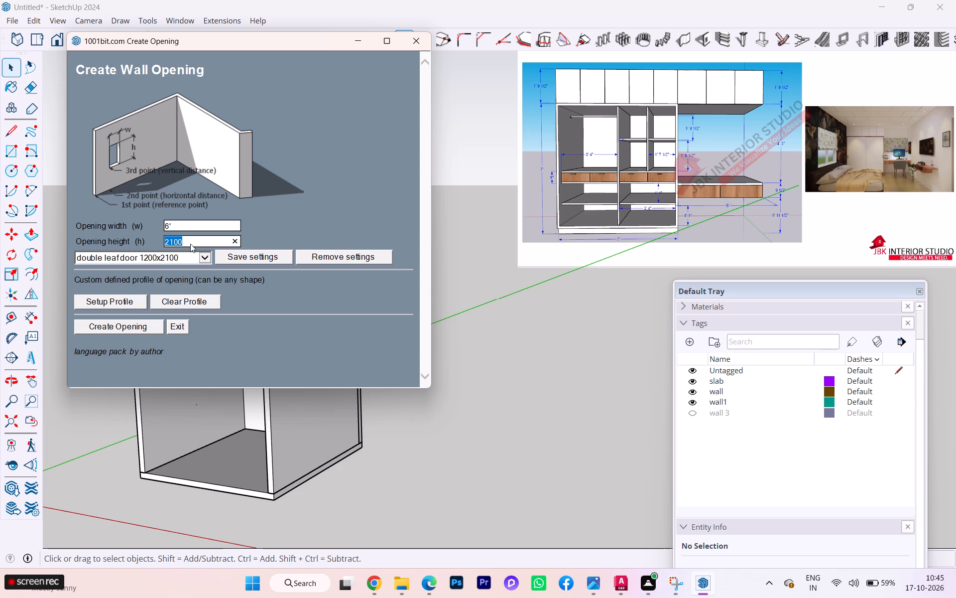
type("6'")
left_click(112, 327)
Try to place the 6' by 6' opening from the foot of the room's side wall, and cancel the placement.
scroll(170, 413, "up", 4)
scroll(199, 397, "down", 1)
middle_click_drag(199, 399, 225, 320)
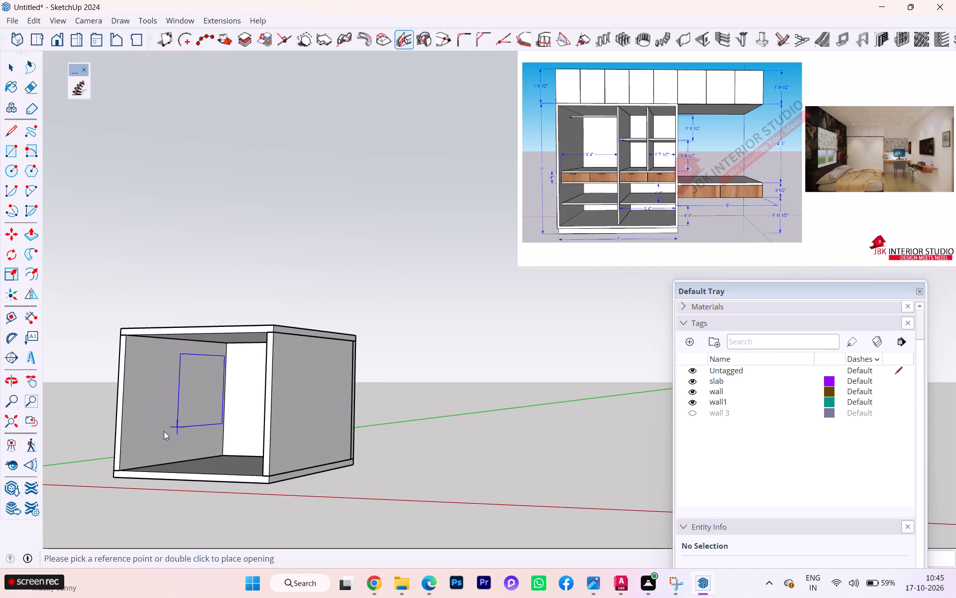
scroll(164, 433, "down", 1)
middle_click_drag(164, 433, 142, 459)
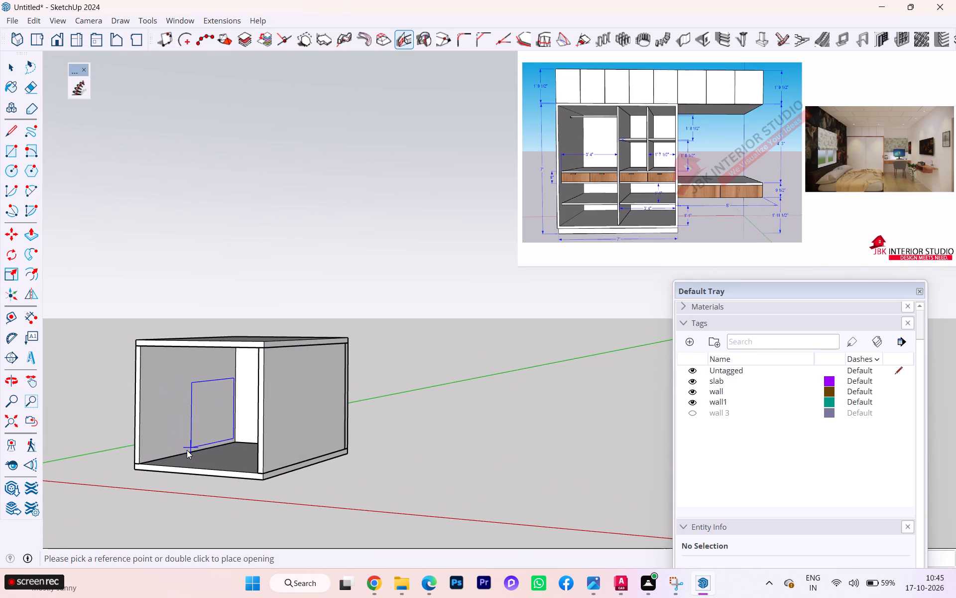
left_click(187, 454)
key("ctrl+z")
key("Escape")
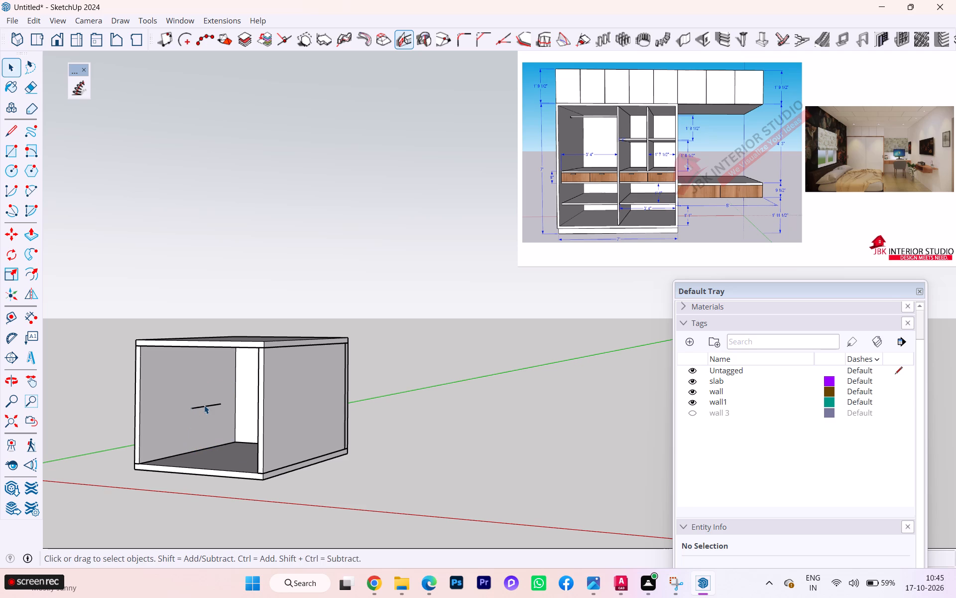
Undo the leftover edges of the earlier opening until the side wall is a plain face.
key("ctrl+z")
key("ctrl+z")
double_click(414, 395)
key("Escape")
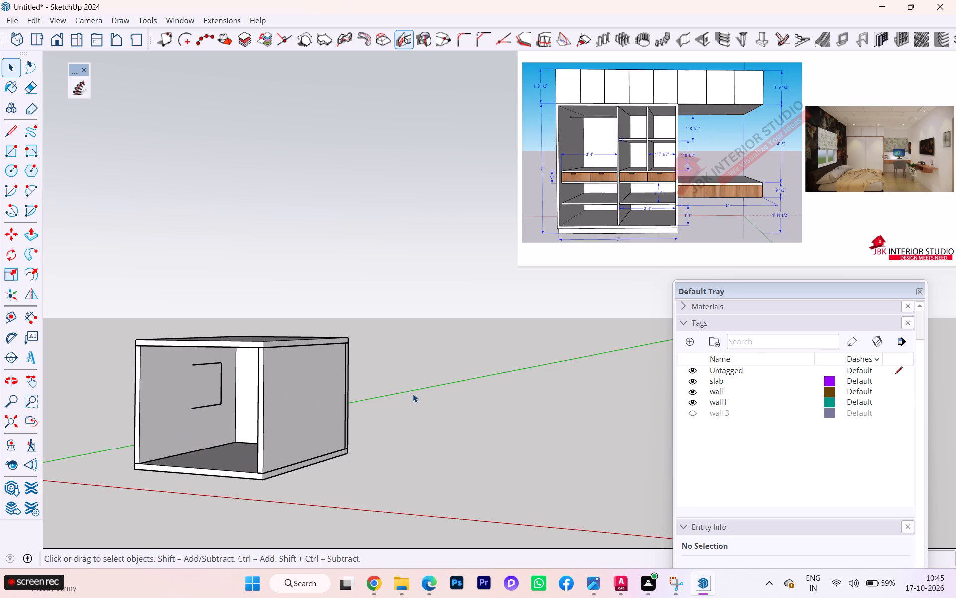
left_click(401, 398)
left_click(421, 435)
key("ctrl+z")
key("ctrl+z")
key("ctrl+z")
key("ctrl+z")
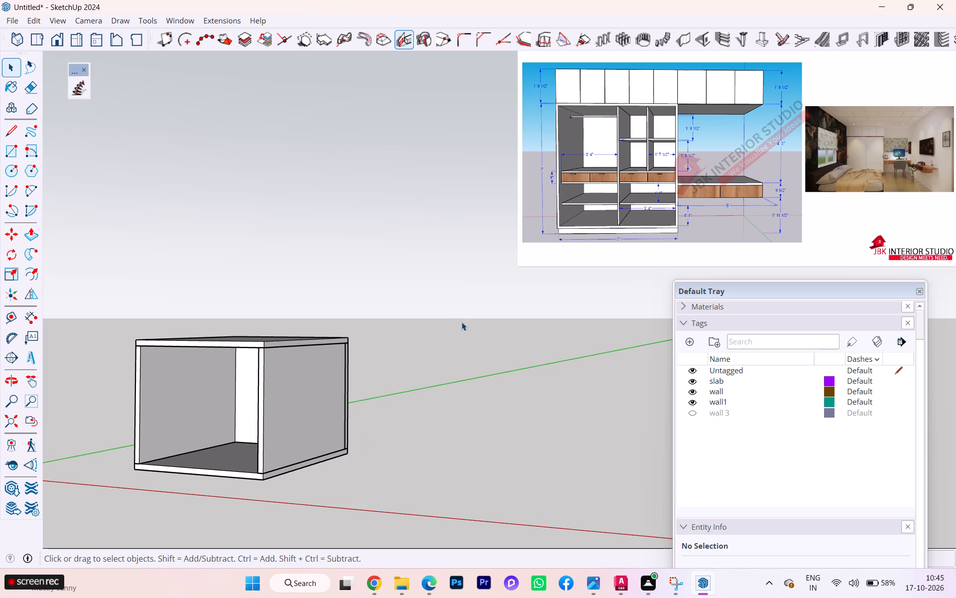
Cut a 6' by 6' window opening above floor level in the room's side wall with 1001bit Create Wall Opening.
left_click(709, 36)
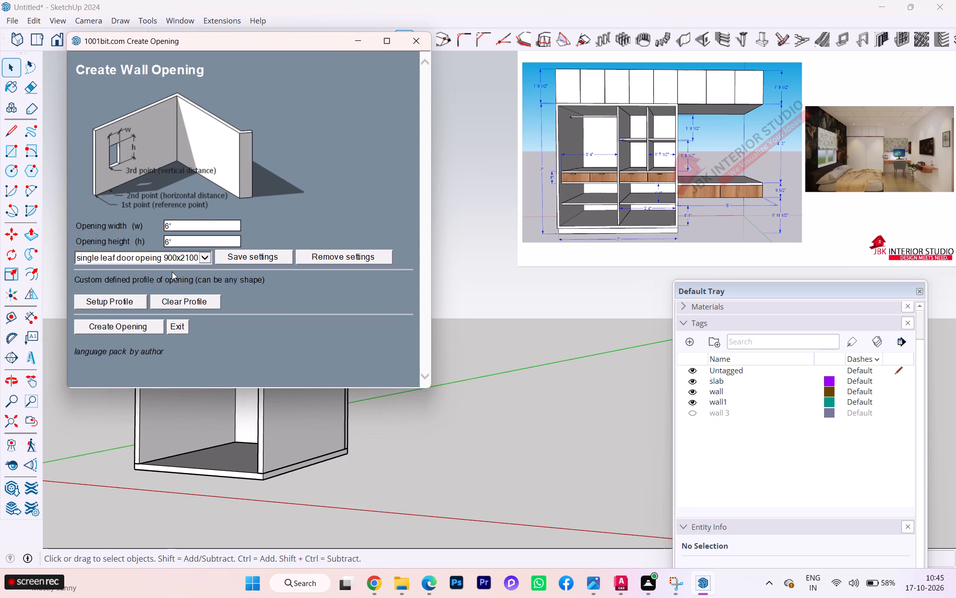
left_click(112, 322)
scroll(182, 450, "up", 8)
scroll(164, 457, "down", 1)
scroll(164, 457, "up", 2)
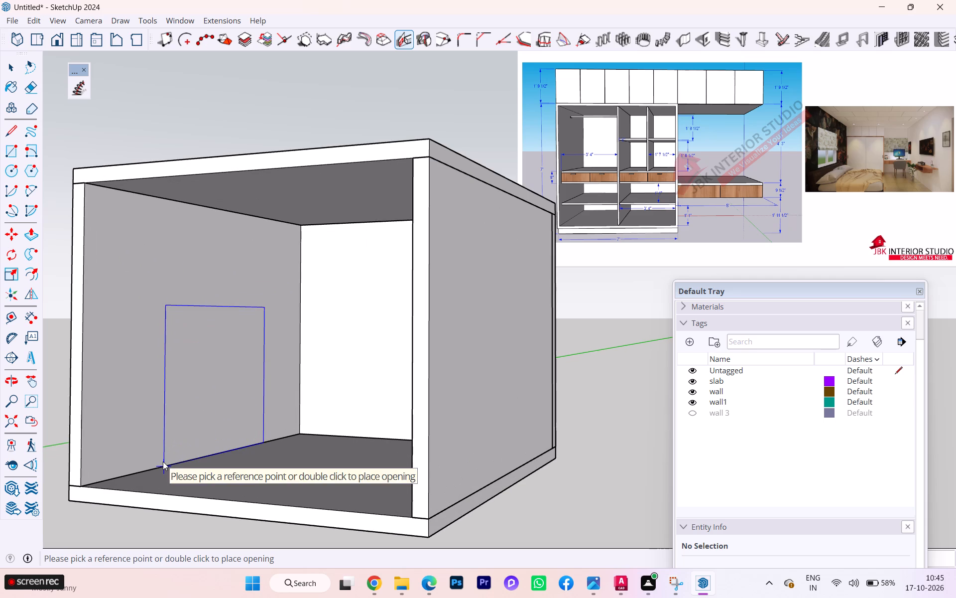
left_click(163, 461)
left_click(163, 461)
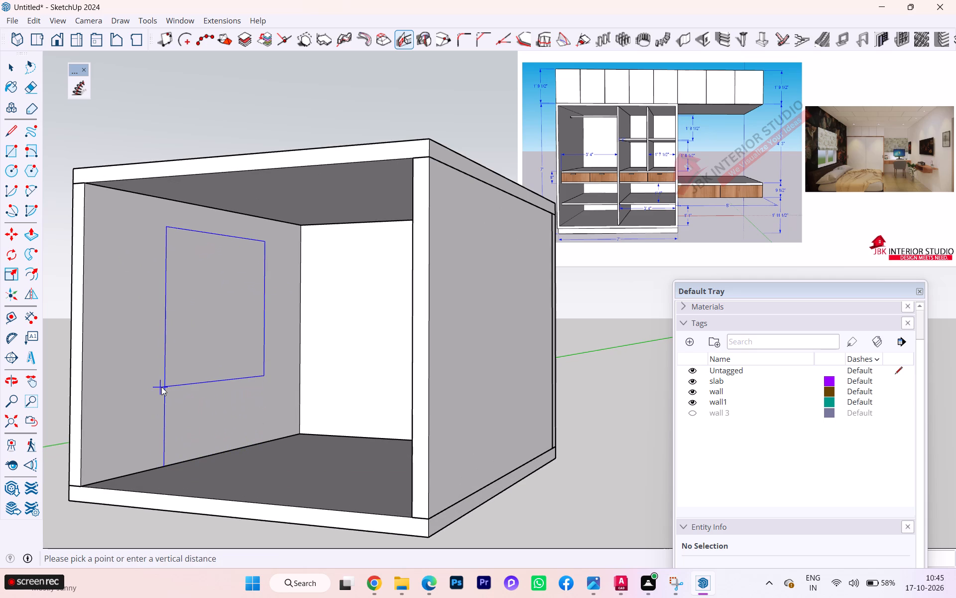
left_click(162, 386)
scroll(211, 379, "down", 2)
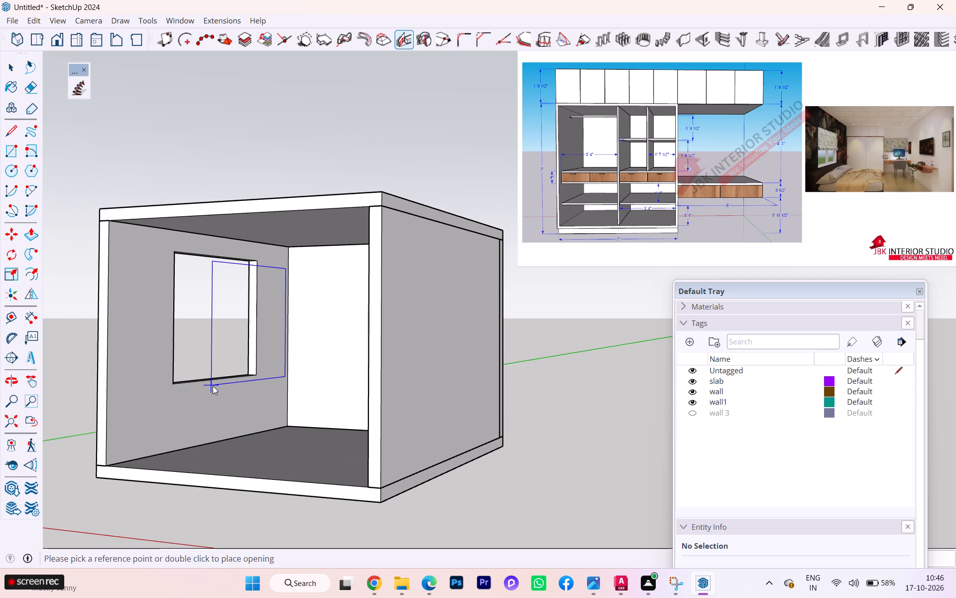
key("space")
scroll(210, 388, "down", 1)
middle_click_drag(205, 392, 193, 406)
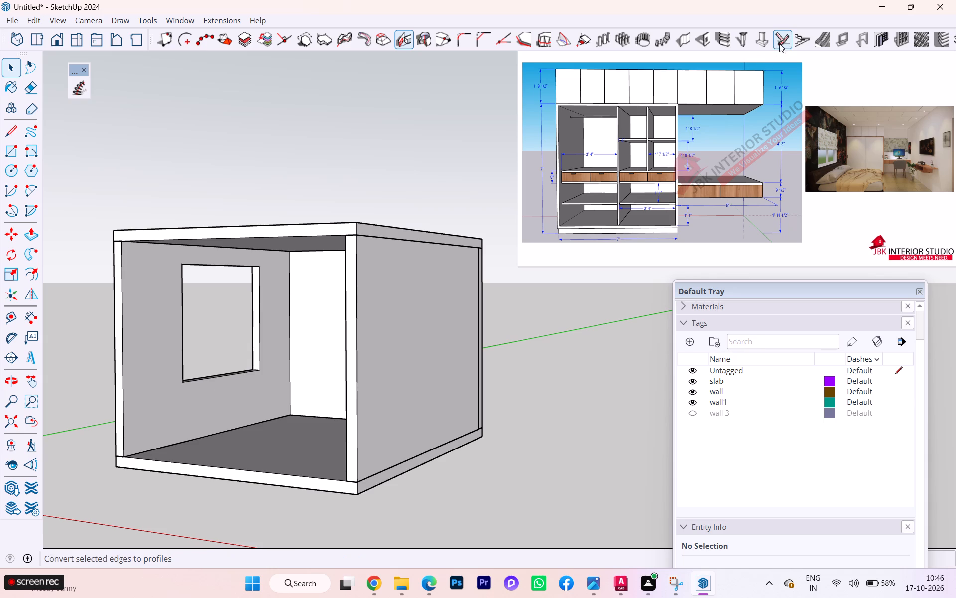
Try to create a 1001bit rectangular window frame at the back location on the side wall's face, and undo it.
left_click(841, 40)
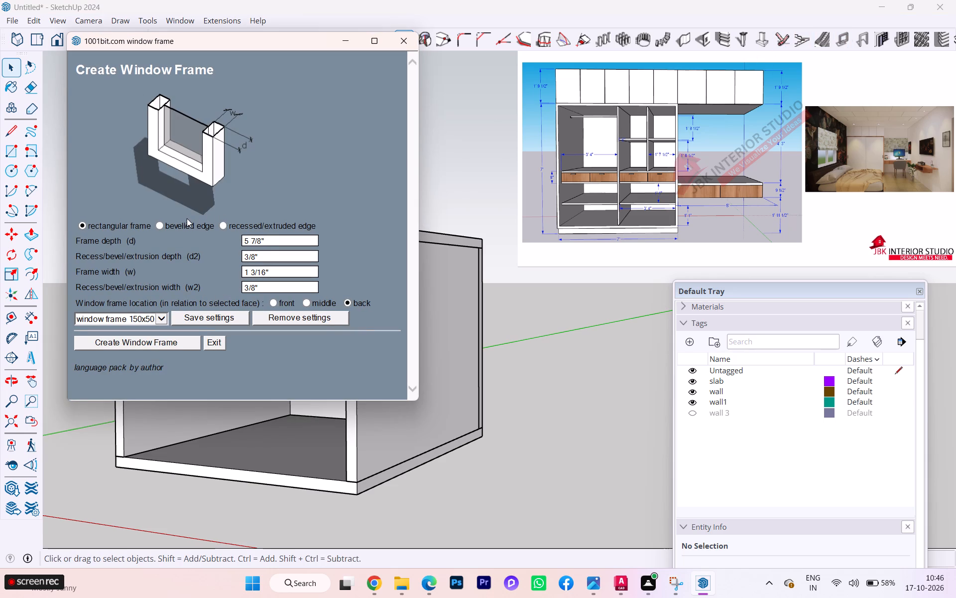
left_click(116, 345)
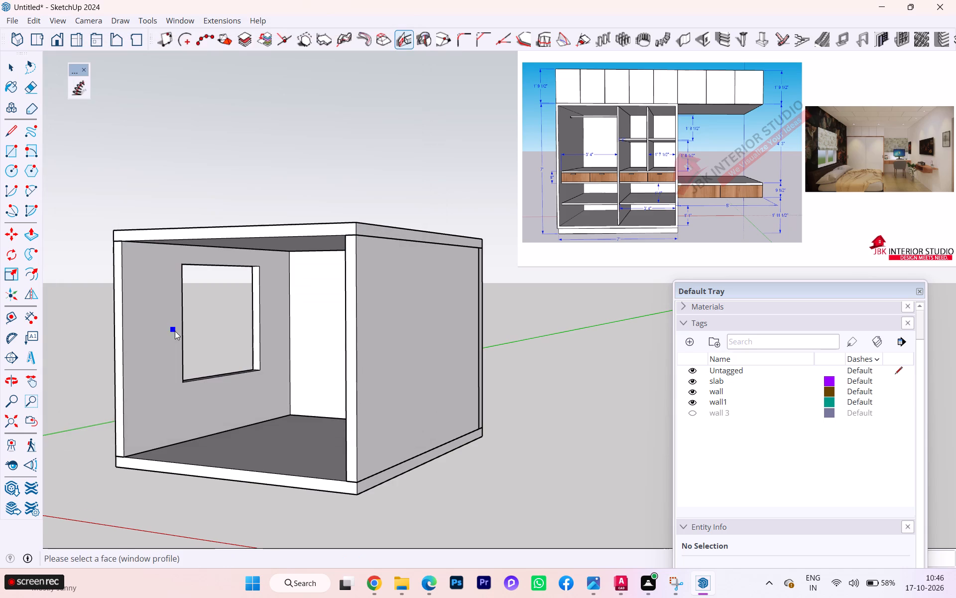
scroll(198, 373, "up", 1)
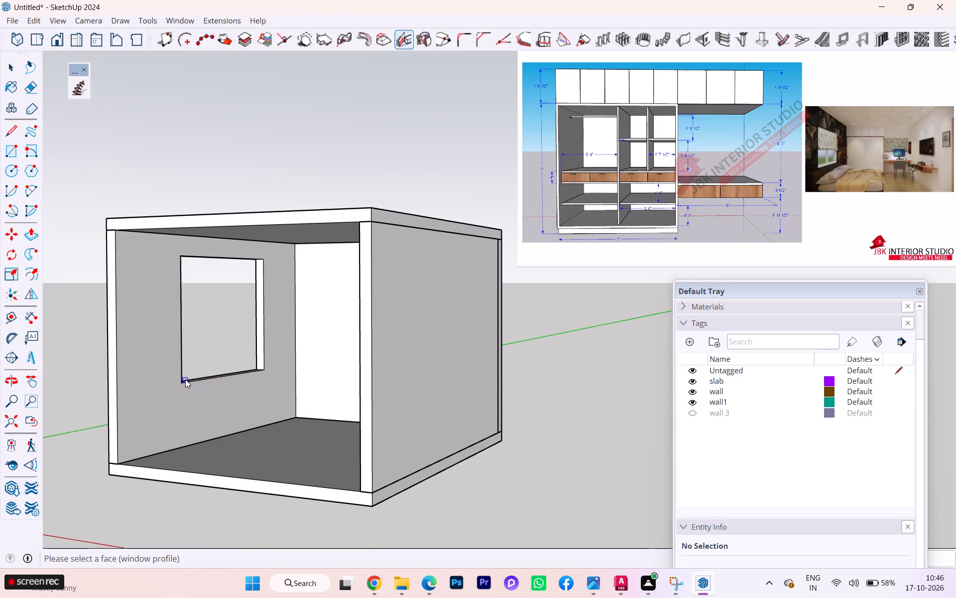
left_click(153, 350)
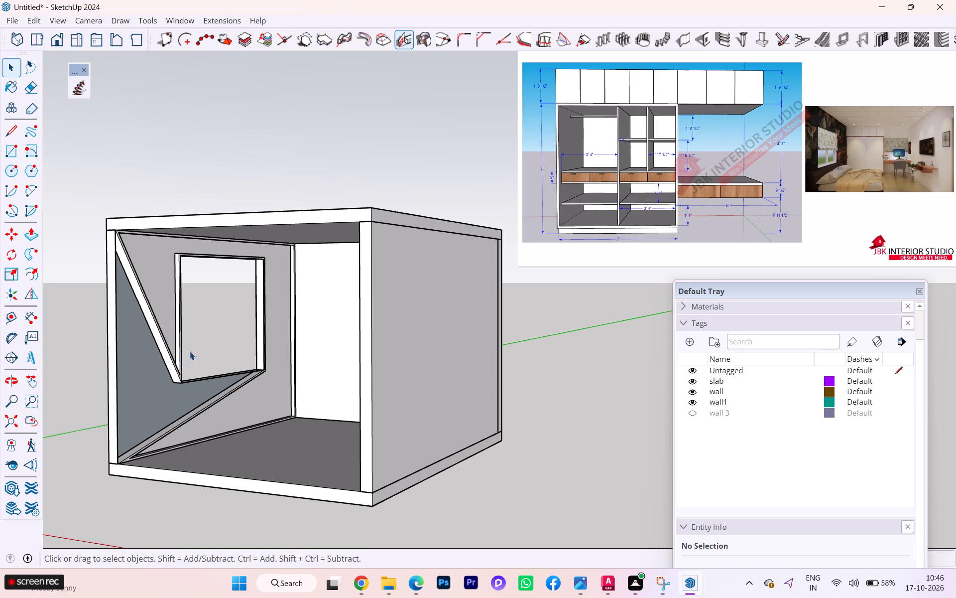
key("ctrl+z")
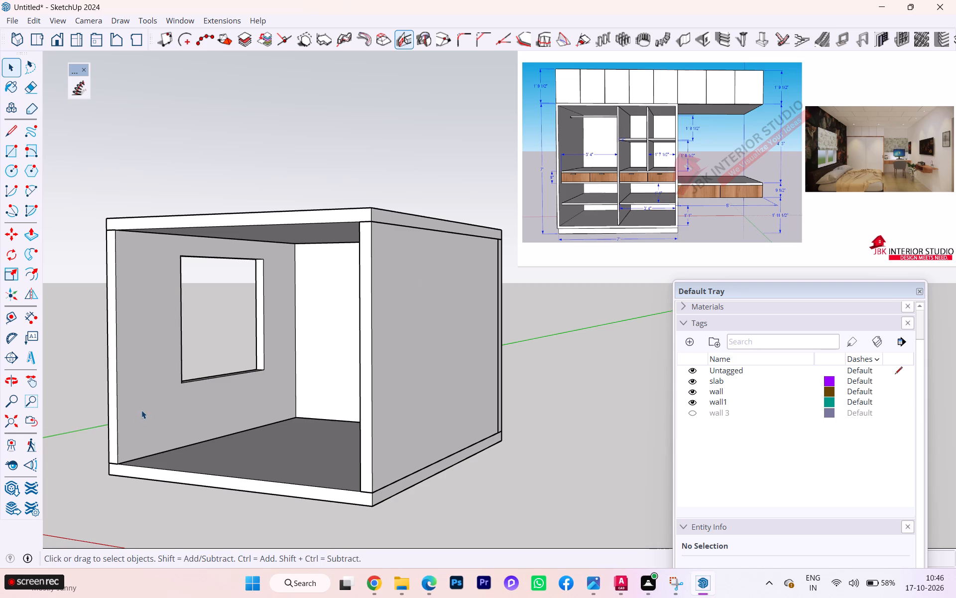
Explode the nested group inside the wall group that holds the window opening.
key("space")
left_click(116, 413)
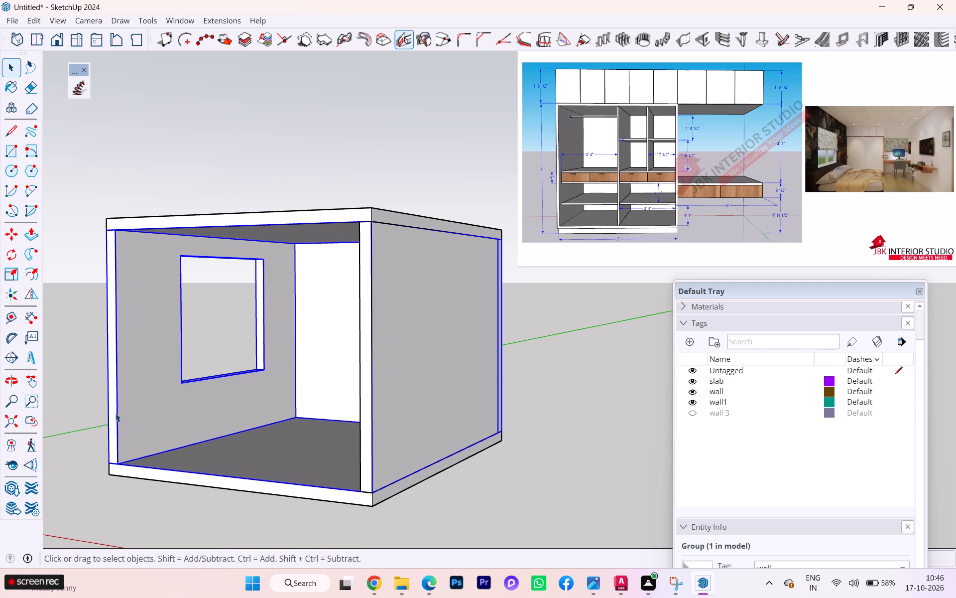
double_click(116, 413)
left_click(116, 413)
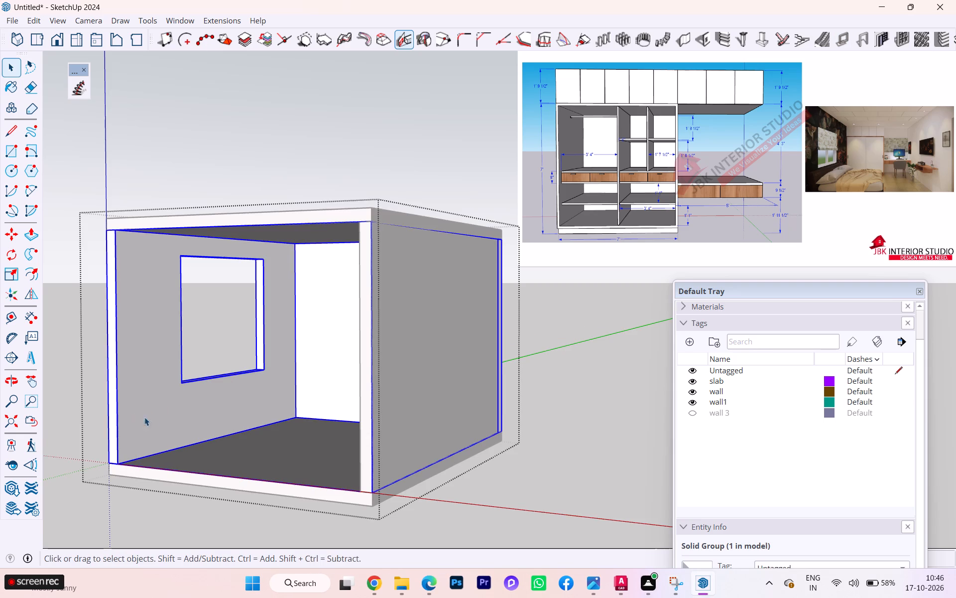
middle_click_drag(156, 419, 255, 443)
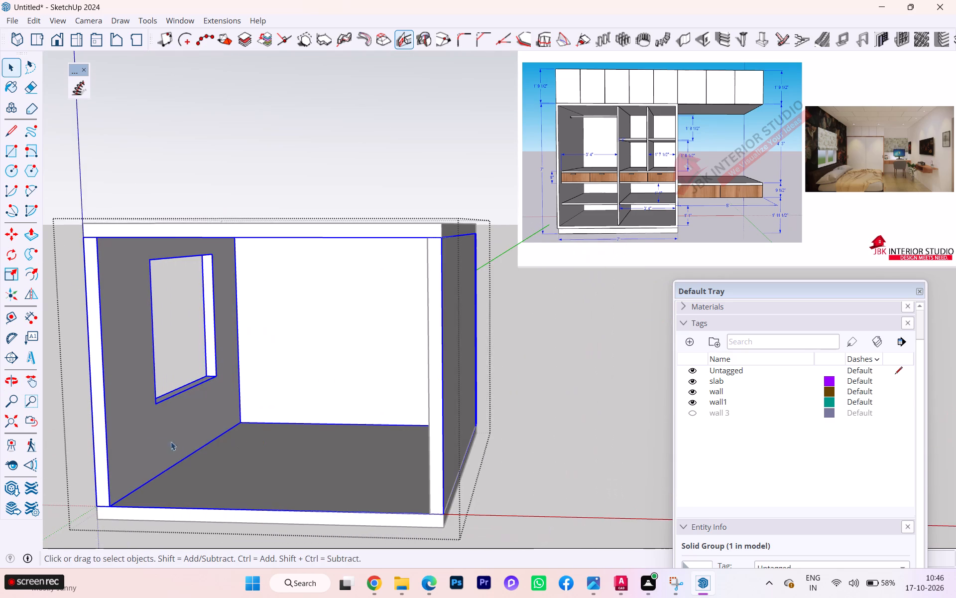
double_click(117, 446)
double_click(113, 446)
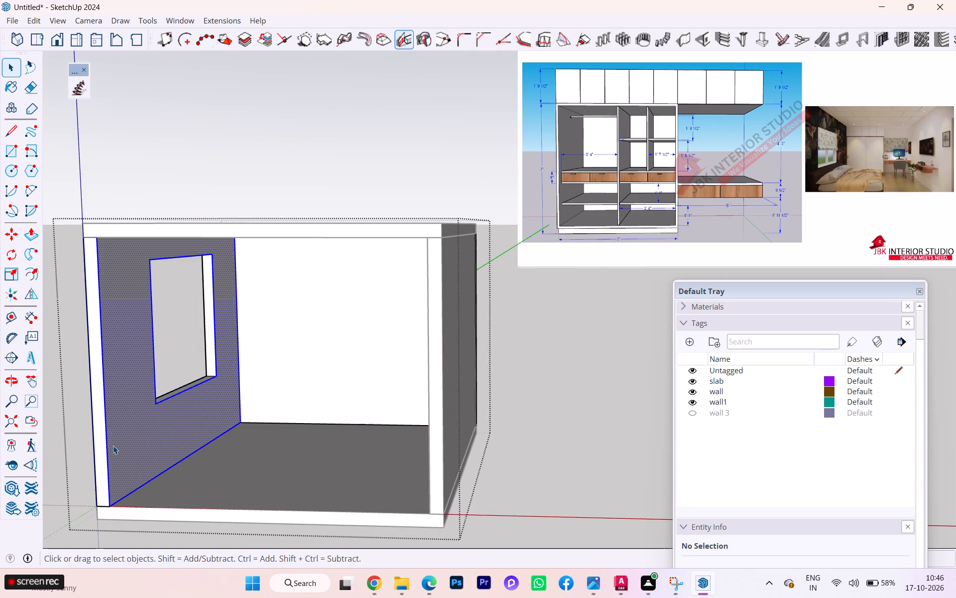
triple_click(99, 451)
left_click(99, 451)
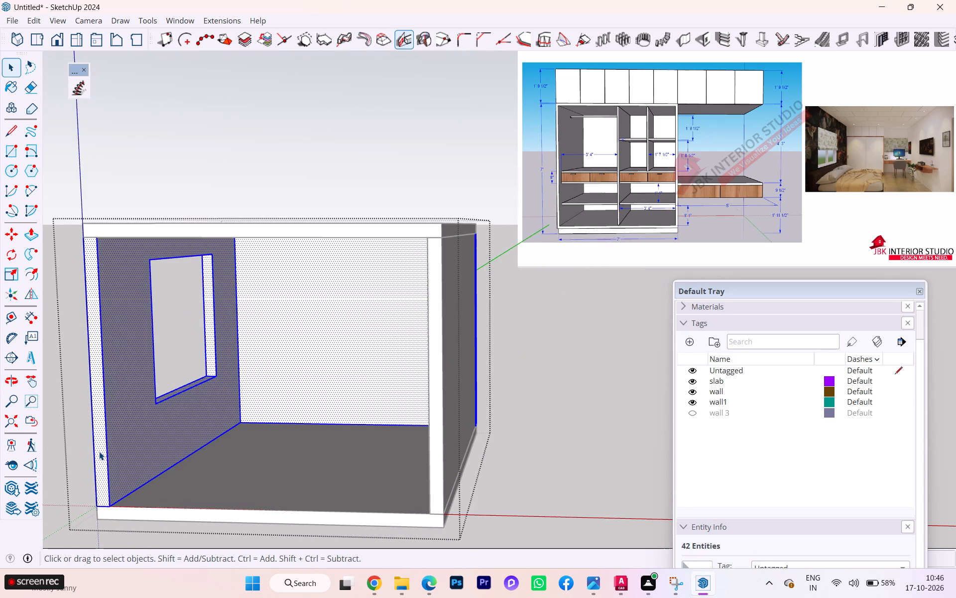
left_click(522, 477)
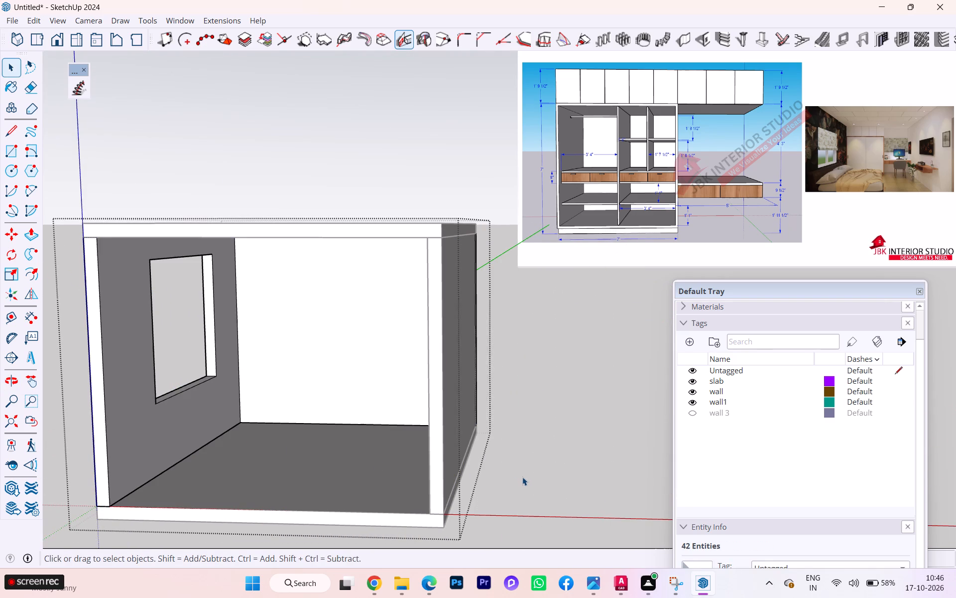
left_click(445, 425)
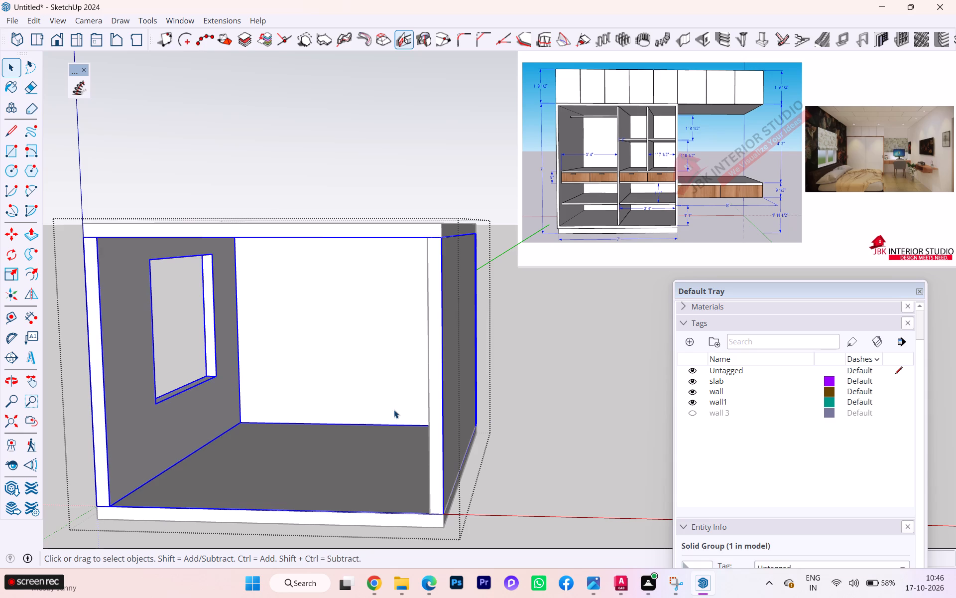
right_click(438, 391)
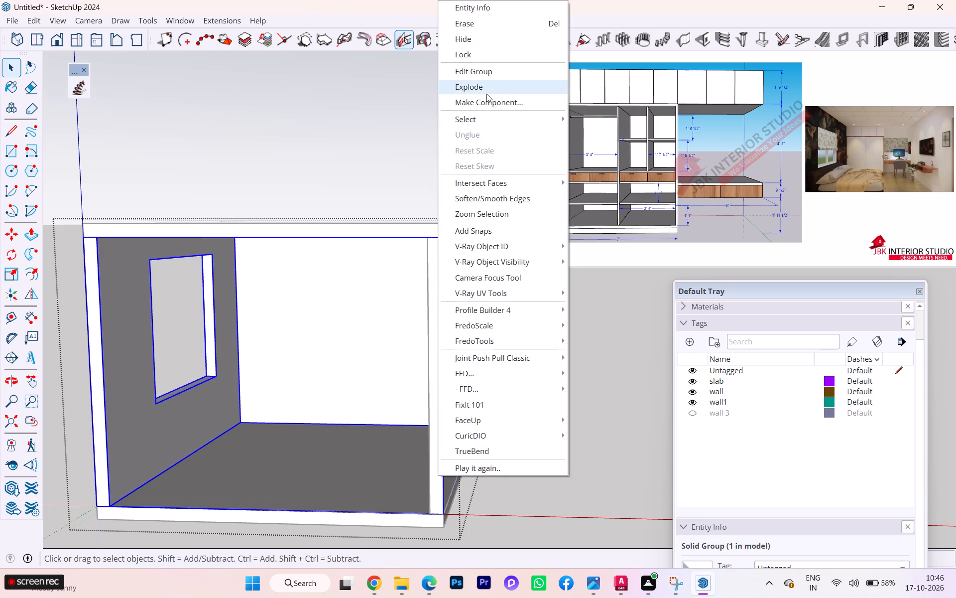
left_click(486, 90)
left_click(507, 359)
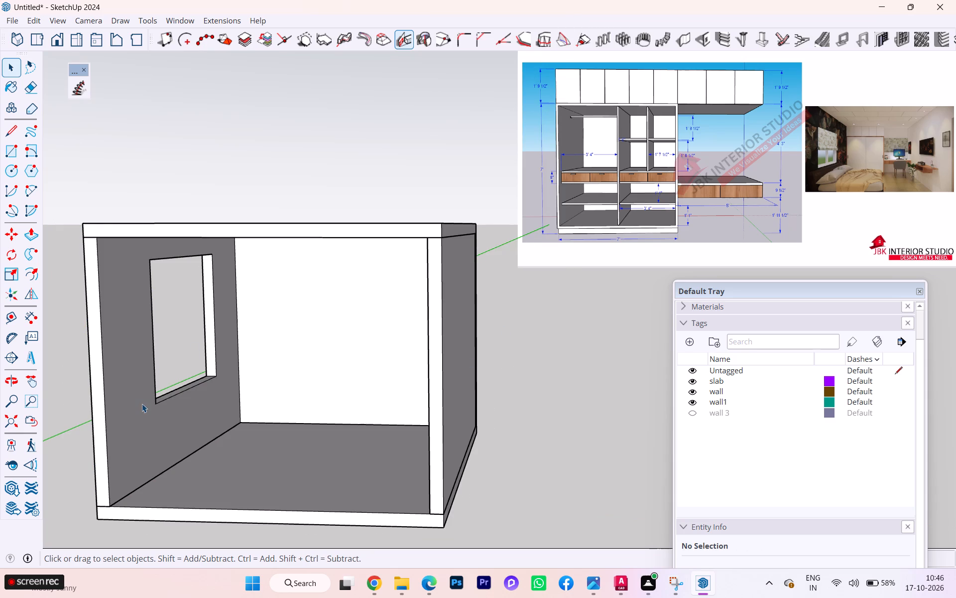
Hide the wall1 tag to open up the view of the window wall.
left_click(142, 404)
scroll(469, 442, "down", 1)
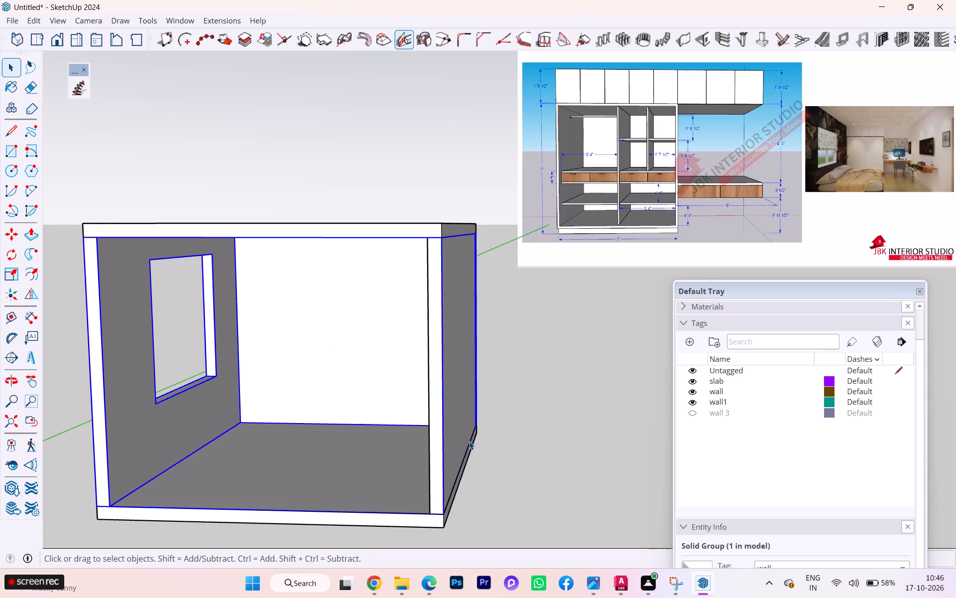
middle_click_drag(468, 441, 457, 449)
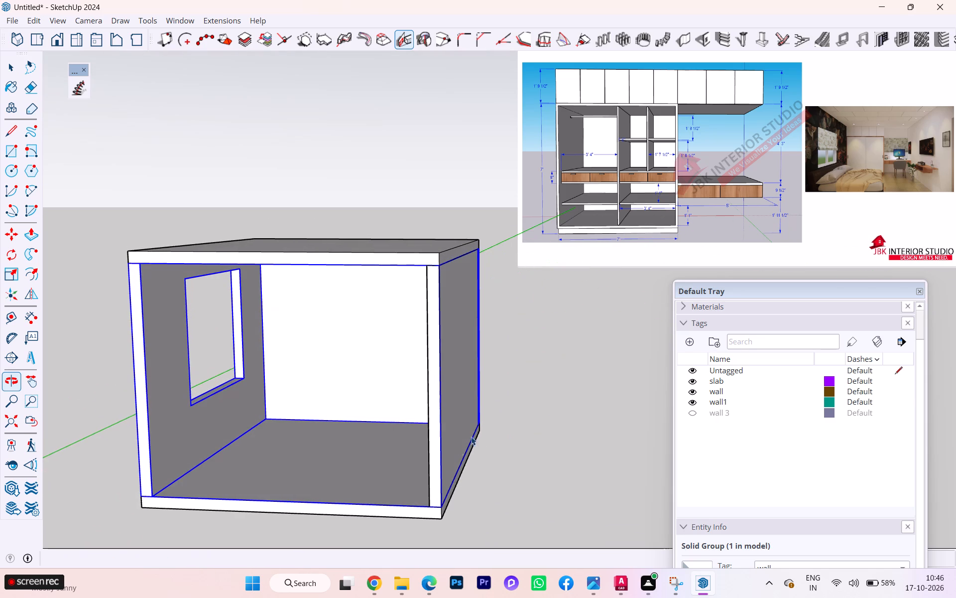
left_click(693, 404)
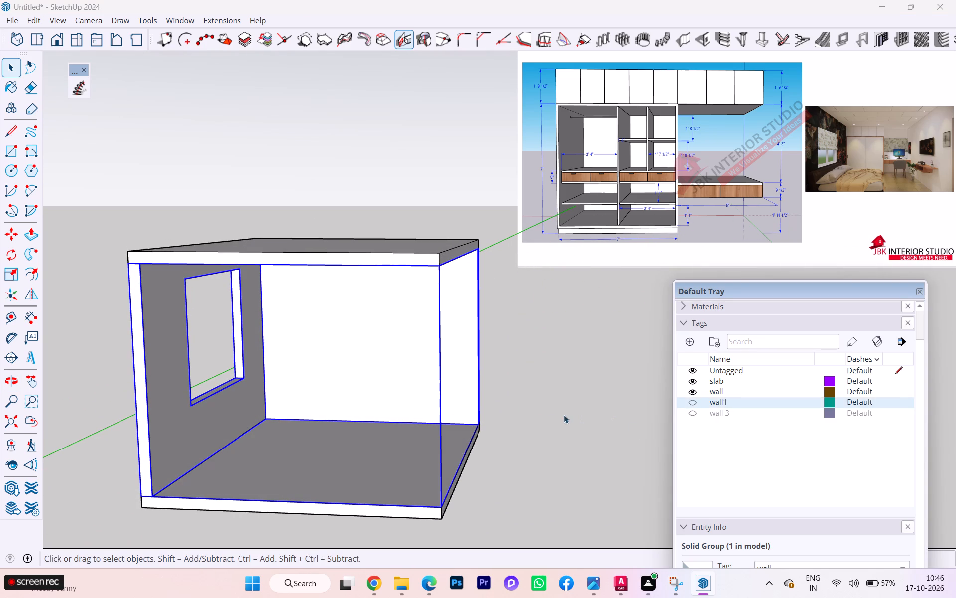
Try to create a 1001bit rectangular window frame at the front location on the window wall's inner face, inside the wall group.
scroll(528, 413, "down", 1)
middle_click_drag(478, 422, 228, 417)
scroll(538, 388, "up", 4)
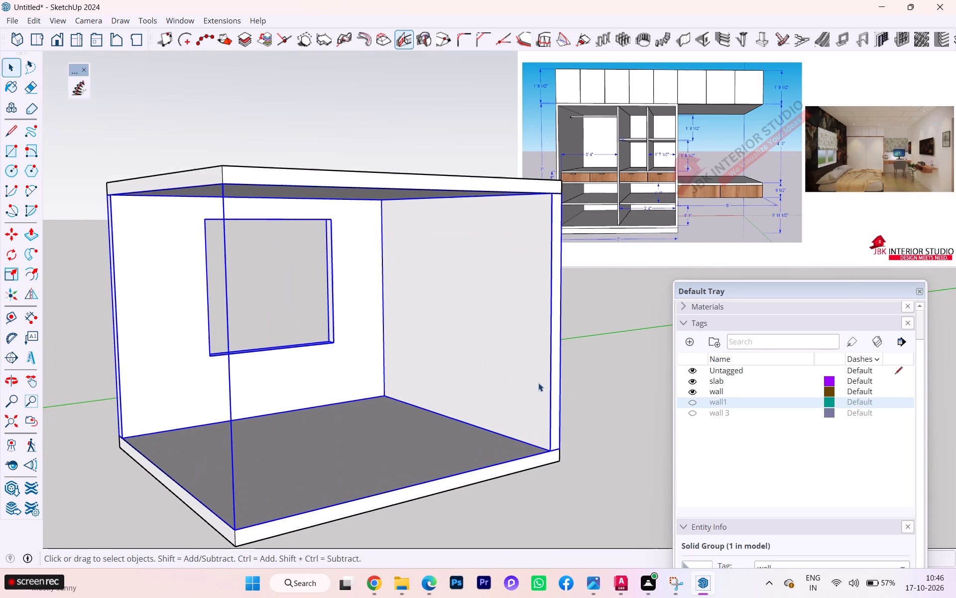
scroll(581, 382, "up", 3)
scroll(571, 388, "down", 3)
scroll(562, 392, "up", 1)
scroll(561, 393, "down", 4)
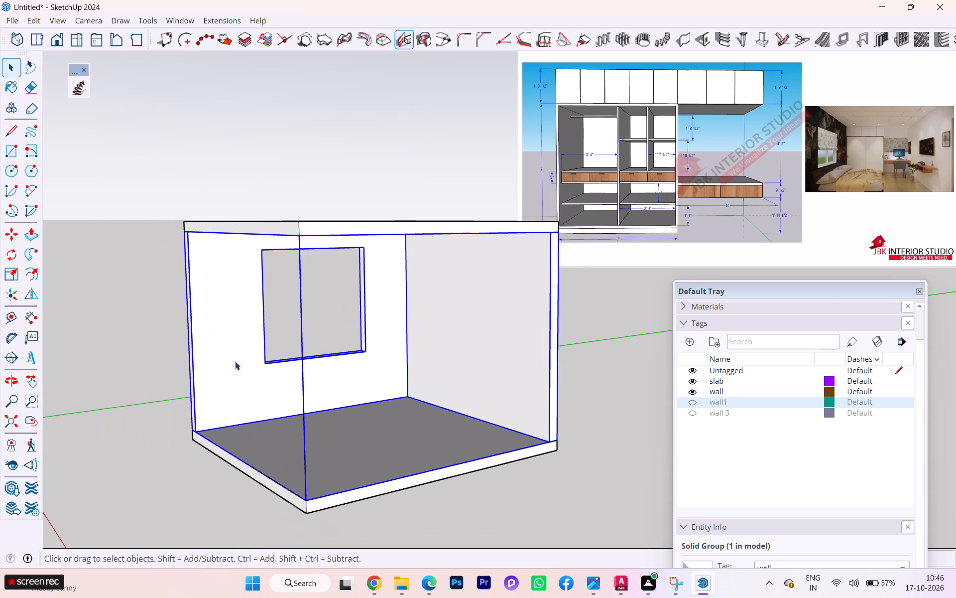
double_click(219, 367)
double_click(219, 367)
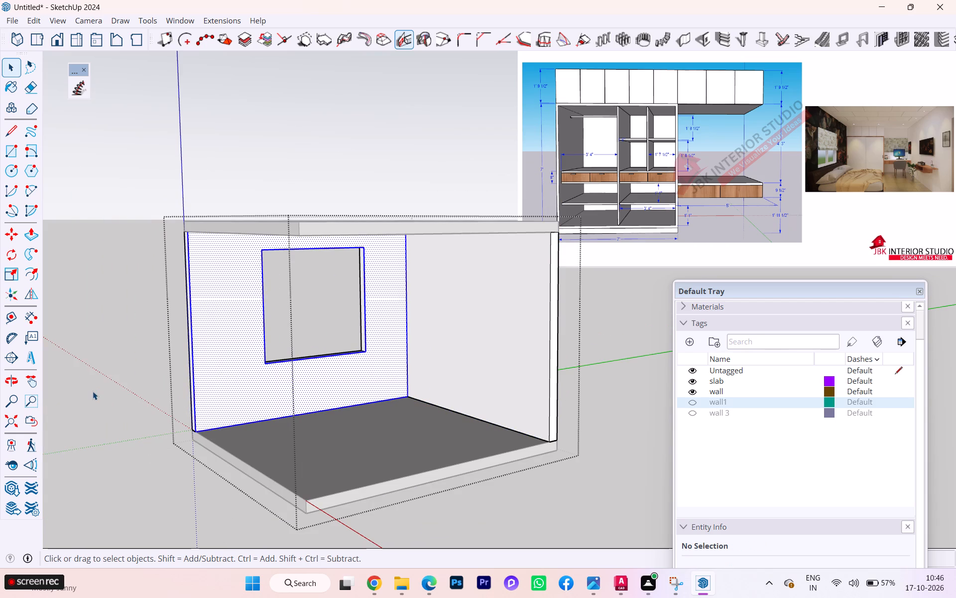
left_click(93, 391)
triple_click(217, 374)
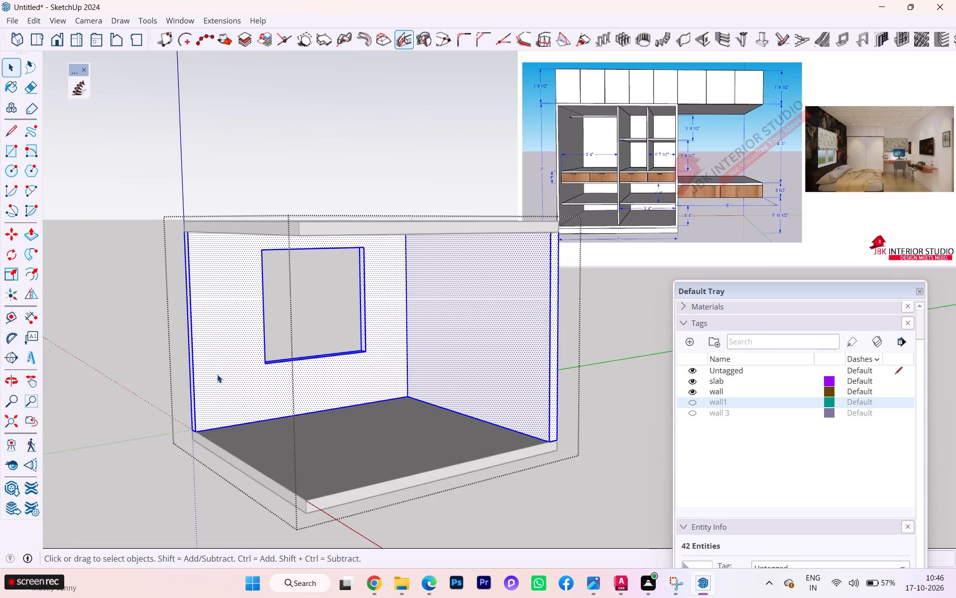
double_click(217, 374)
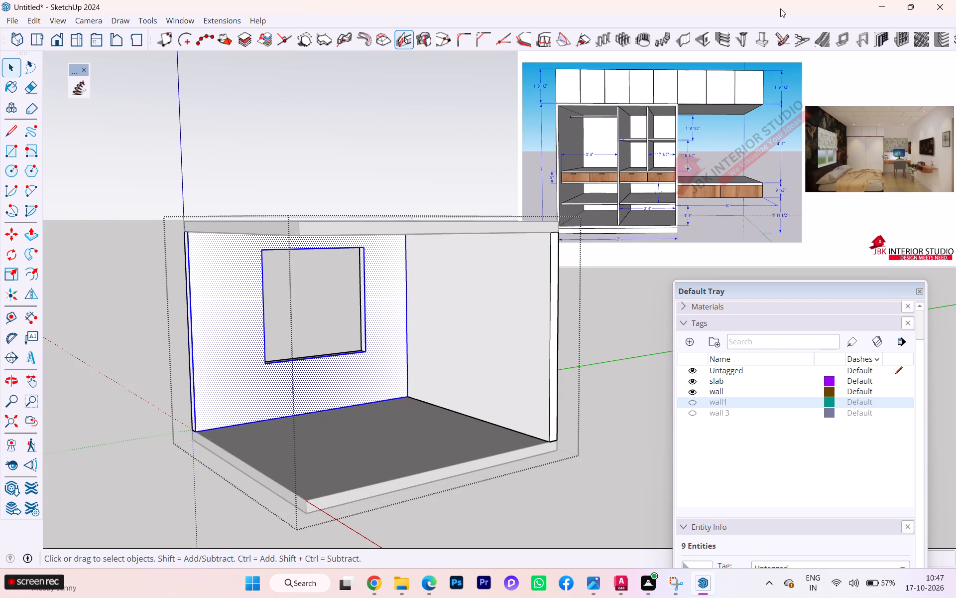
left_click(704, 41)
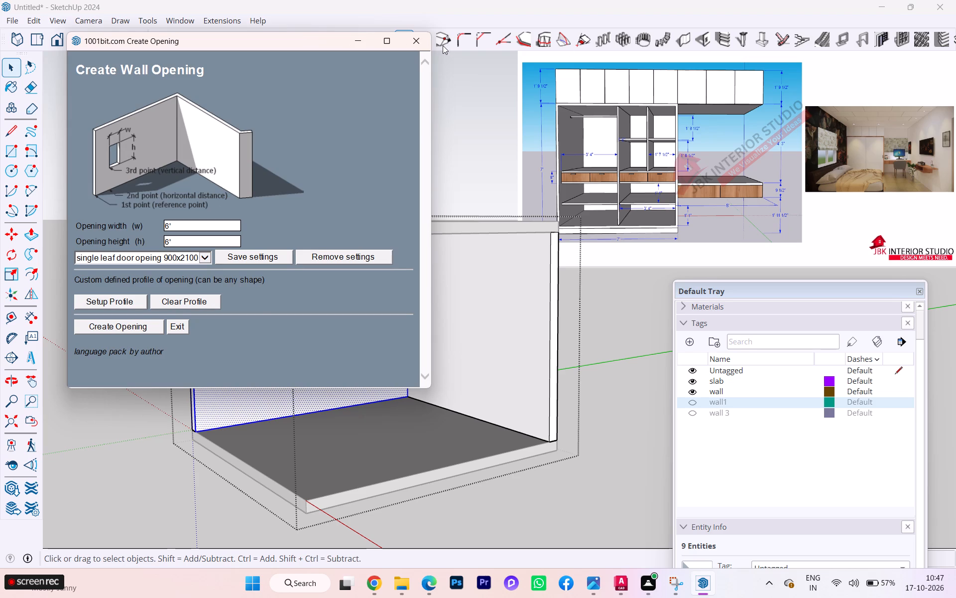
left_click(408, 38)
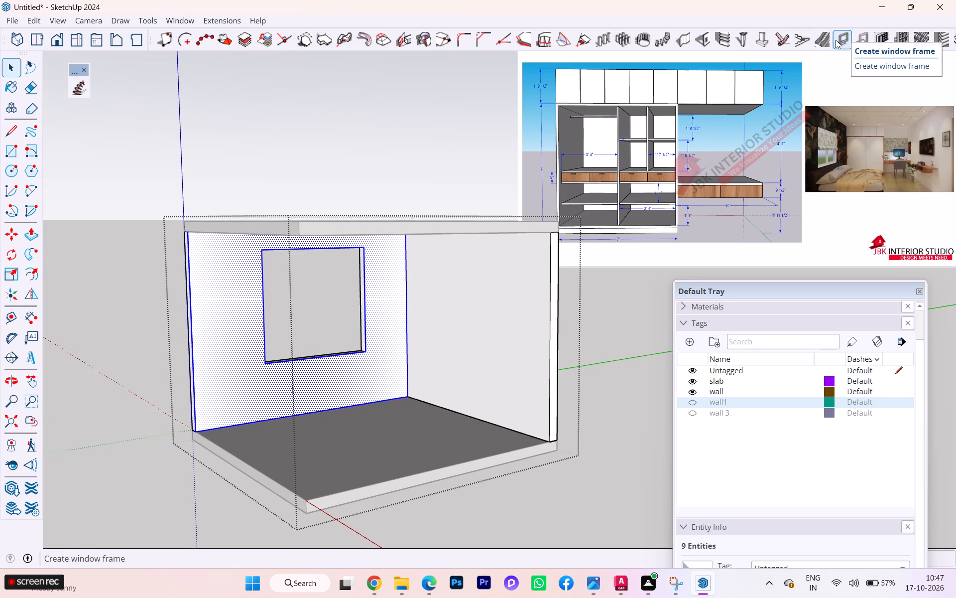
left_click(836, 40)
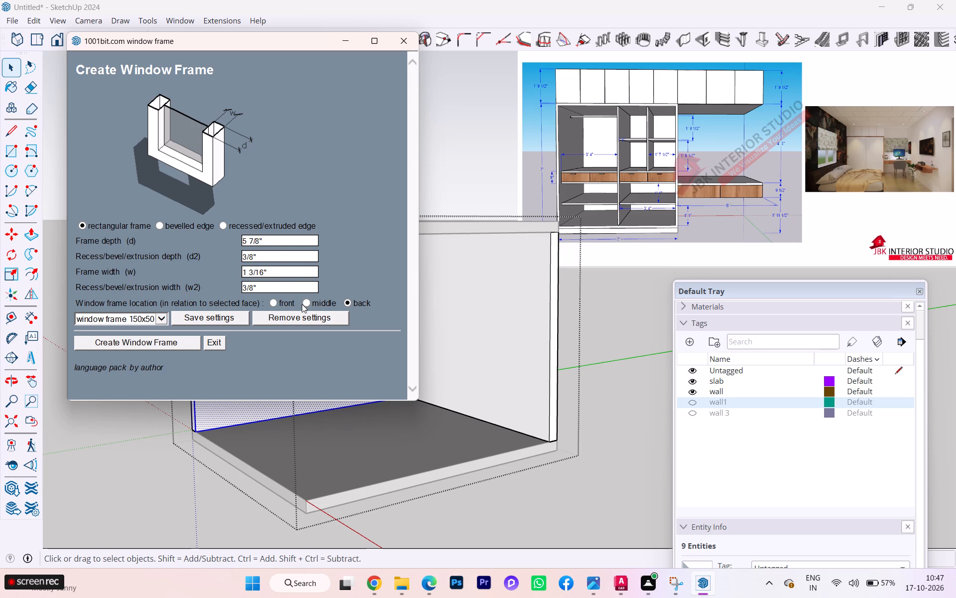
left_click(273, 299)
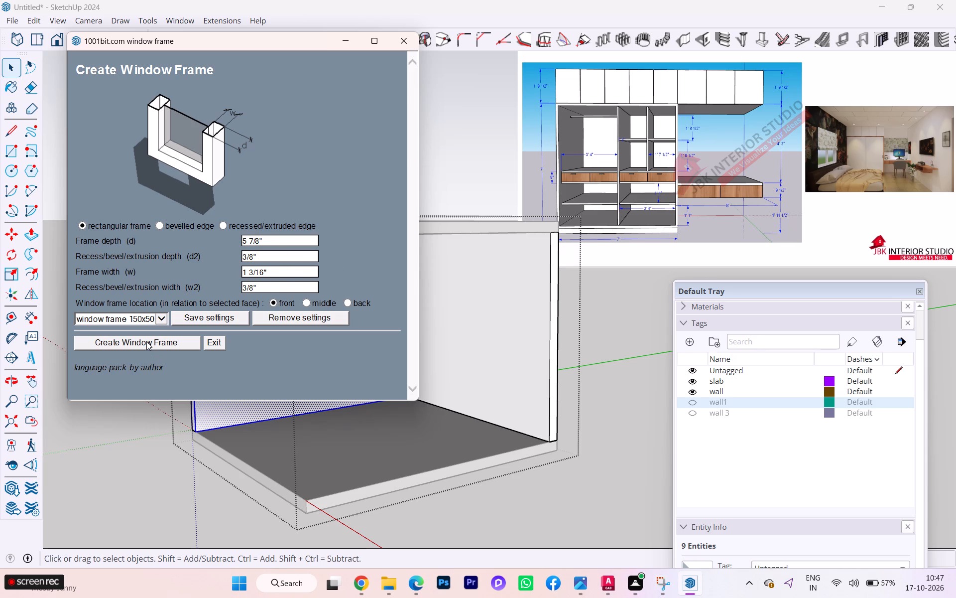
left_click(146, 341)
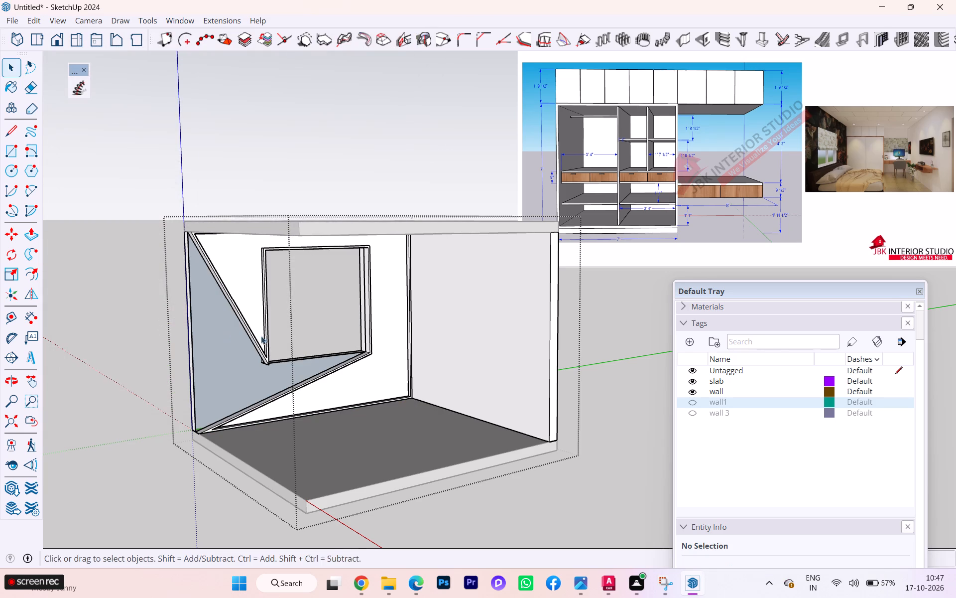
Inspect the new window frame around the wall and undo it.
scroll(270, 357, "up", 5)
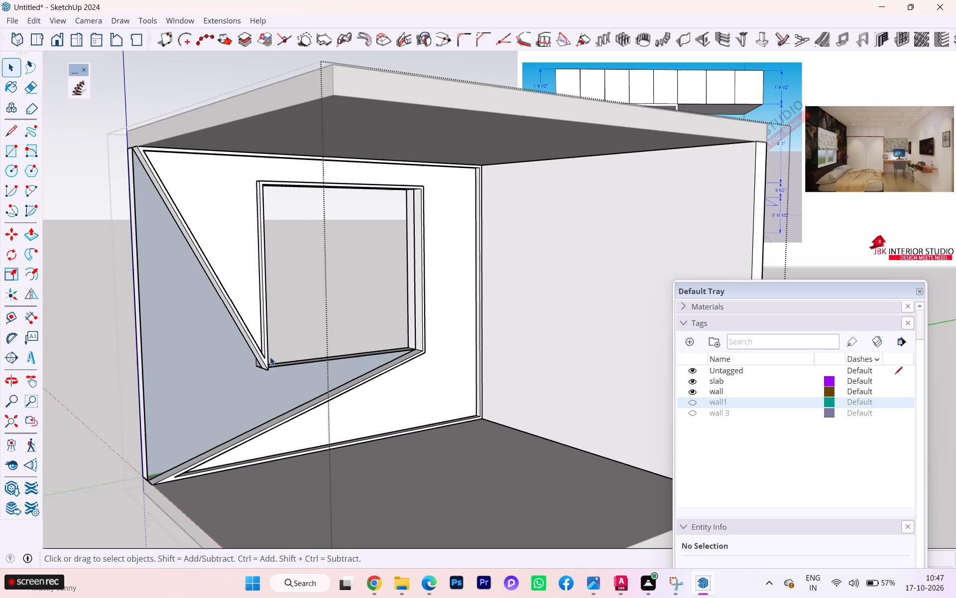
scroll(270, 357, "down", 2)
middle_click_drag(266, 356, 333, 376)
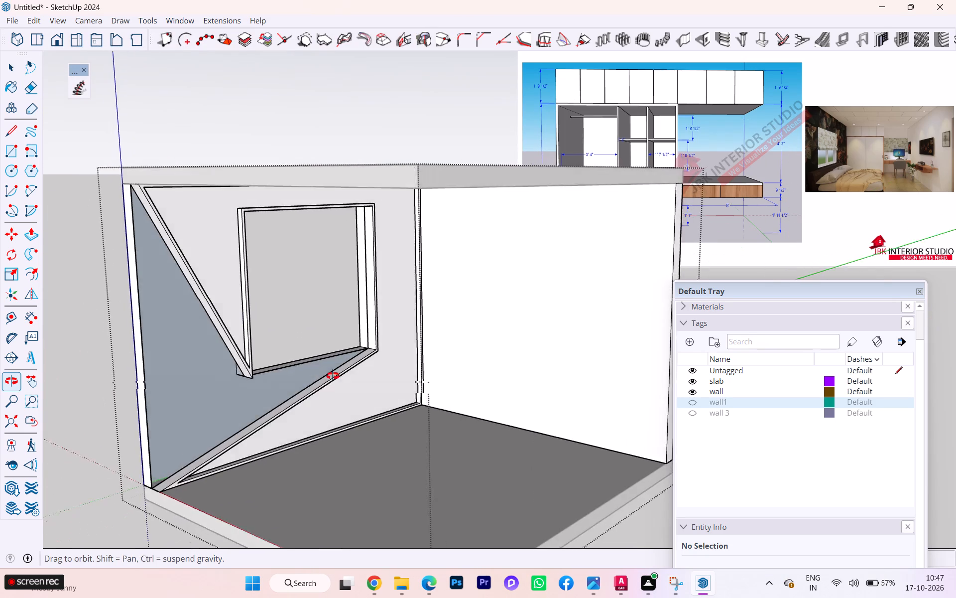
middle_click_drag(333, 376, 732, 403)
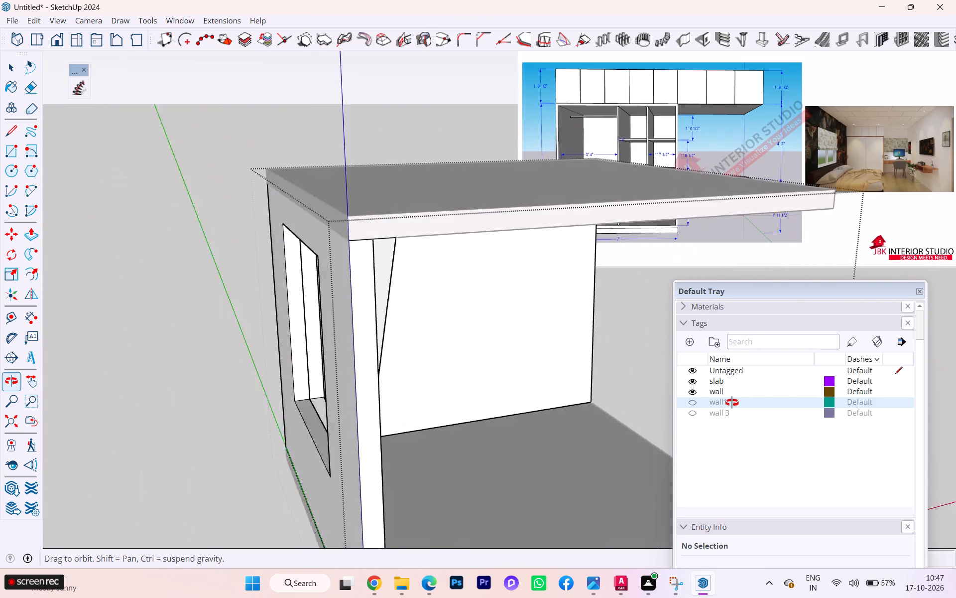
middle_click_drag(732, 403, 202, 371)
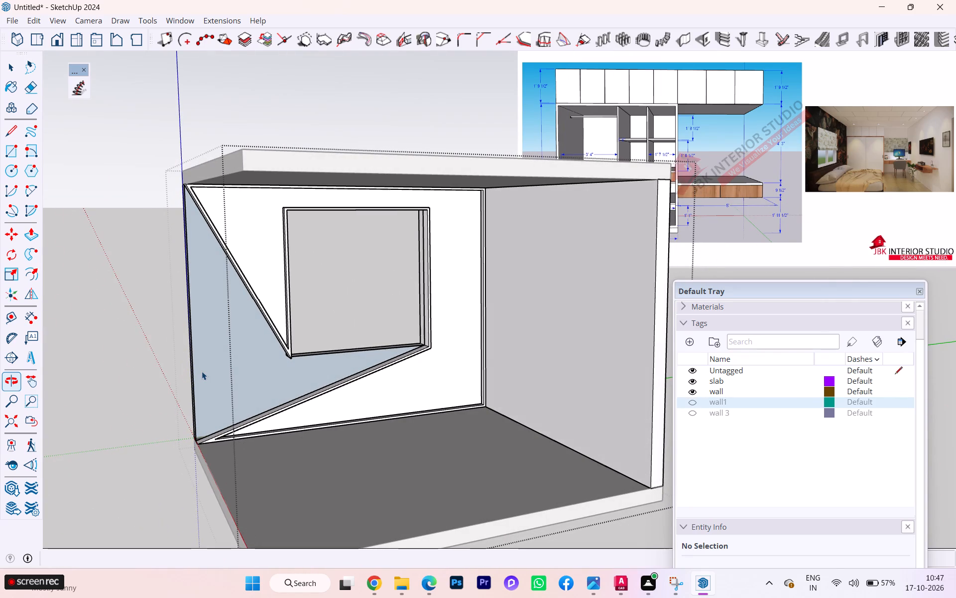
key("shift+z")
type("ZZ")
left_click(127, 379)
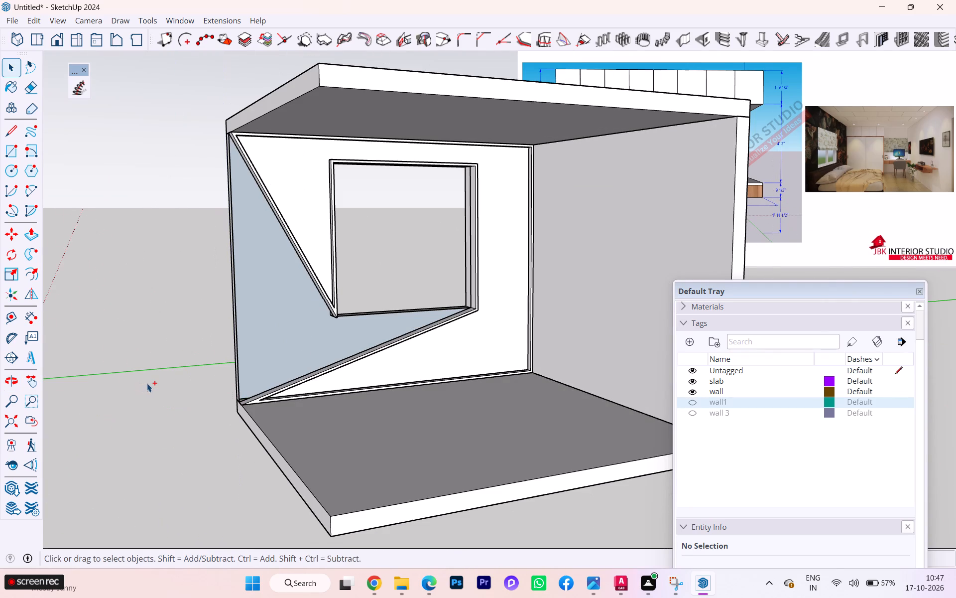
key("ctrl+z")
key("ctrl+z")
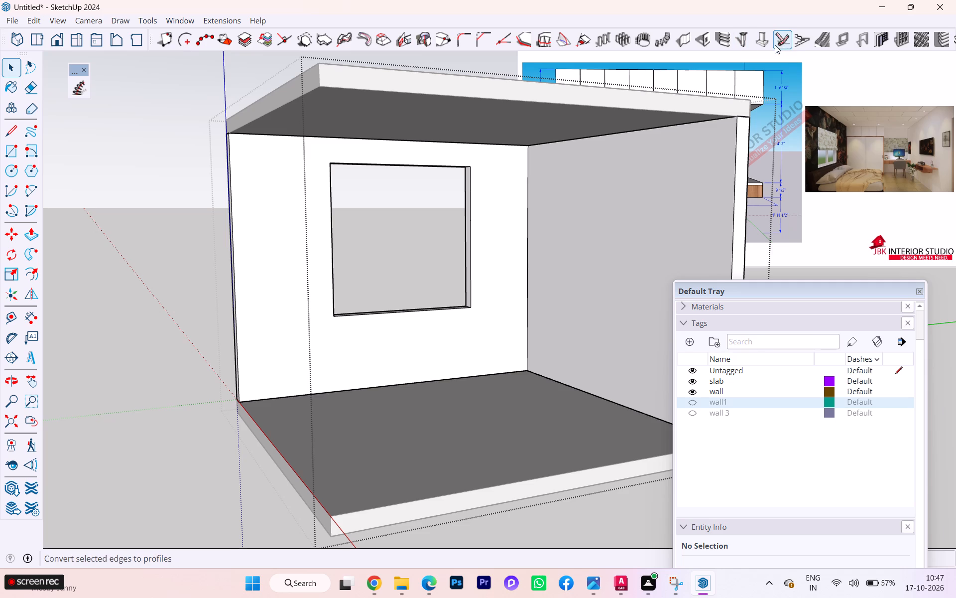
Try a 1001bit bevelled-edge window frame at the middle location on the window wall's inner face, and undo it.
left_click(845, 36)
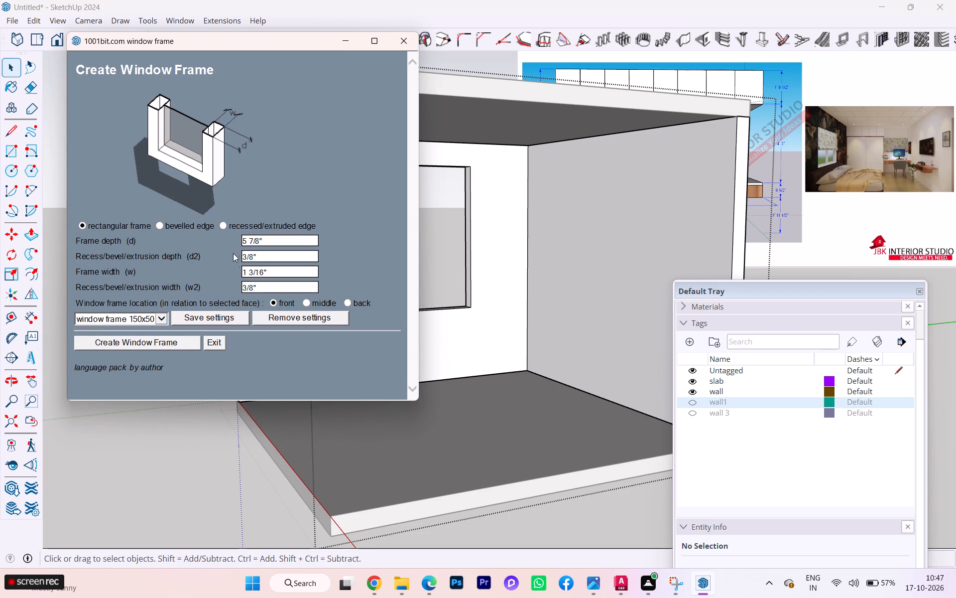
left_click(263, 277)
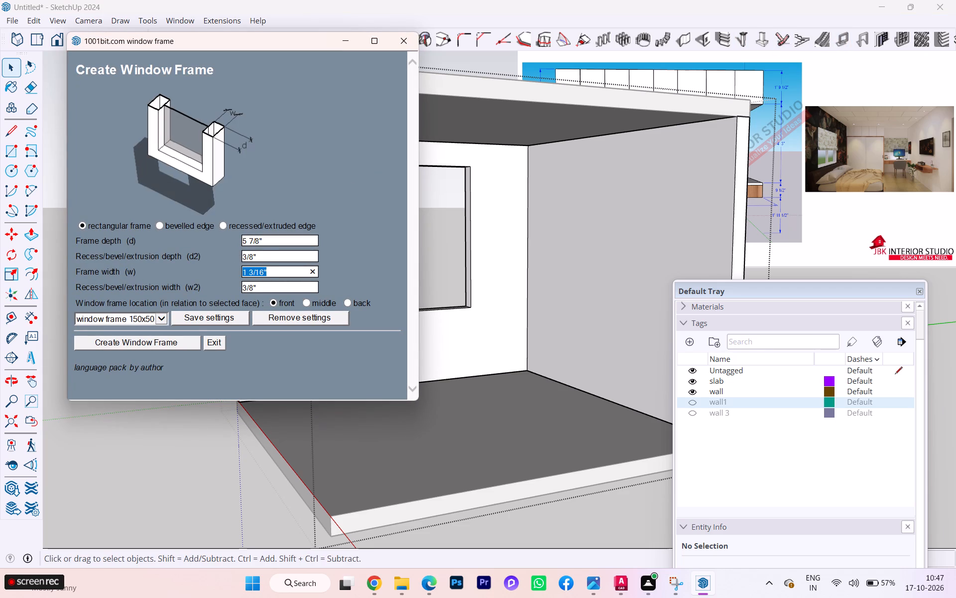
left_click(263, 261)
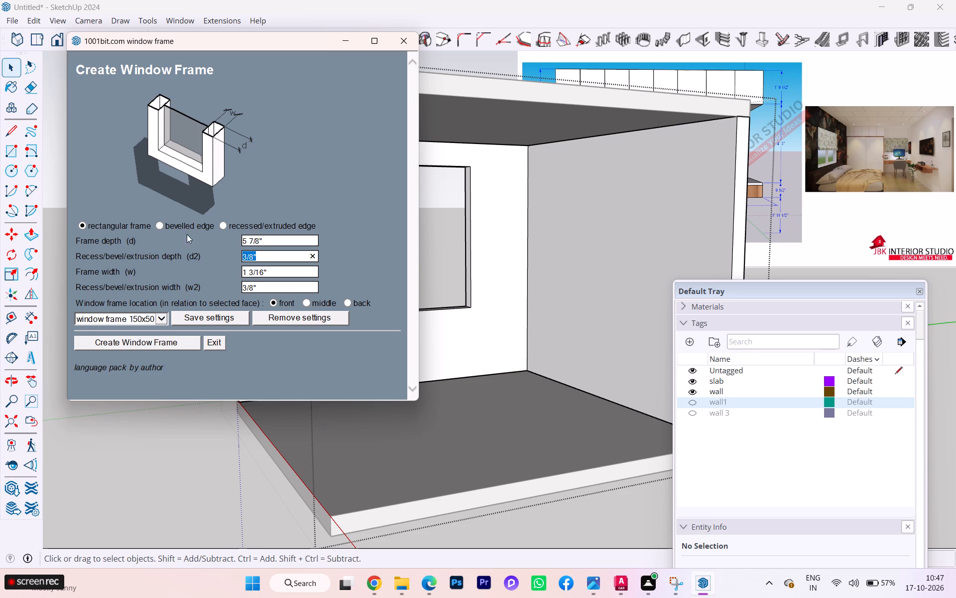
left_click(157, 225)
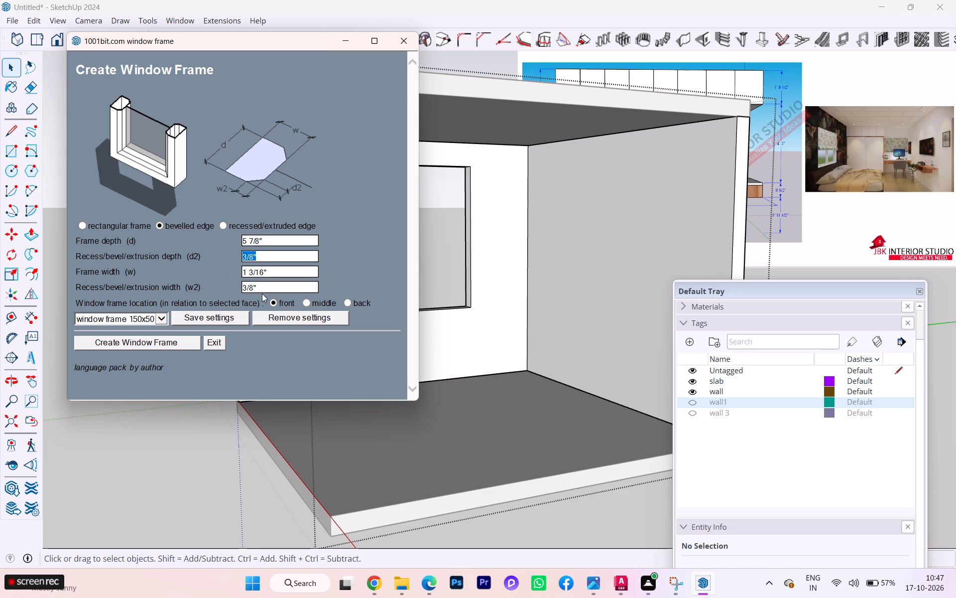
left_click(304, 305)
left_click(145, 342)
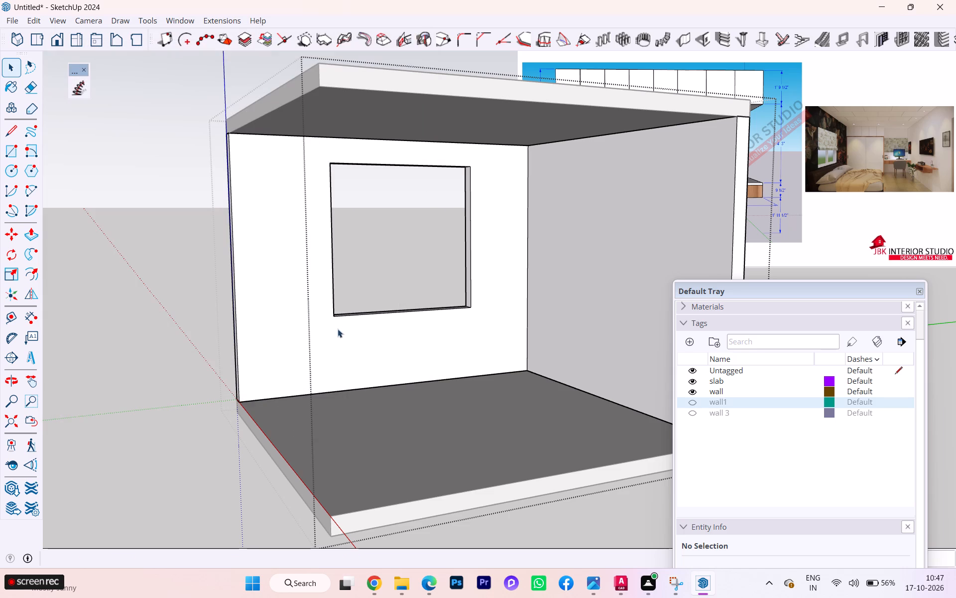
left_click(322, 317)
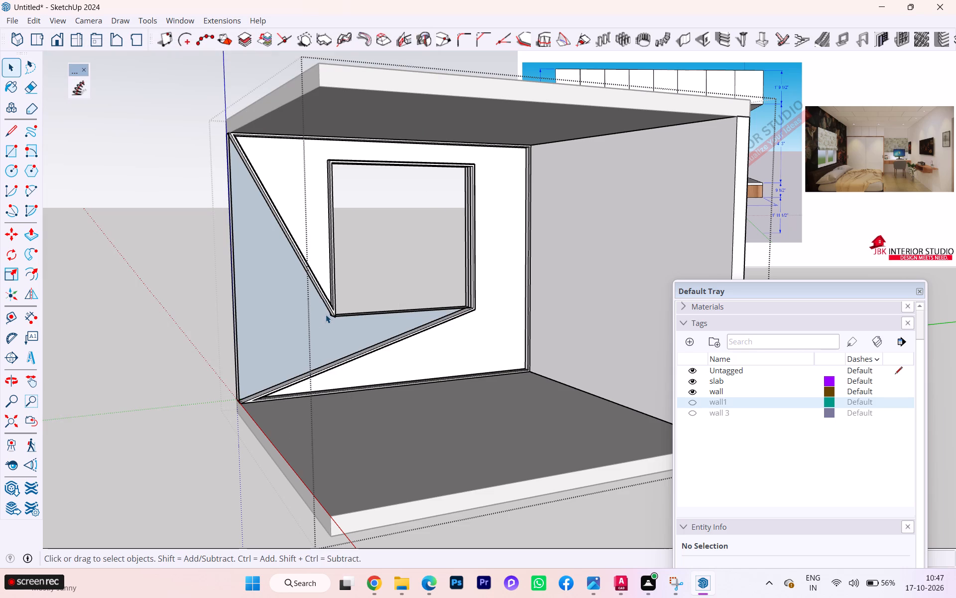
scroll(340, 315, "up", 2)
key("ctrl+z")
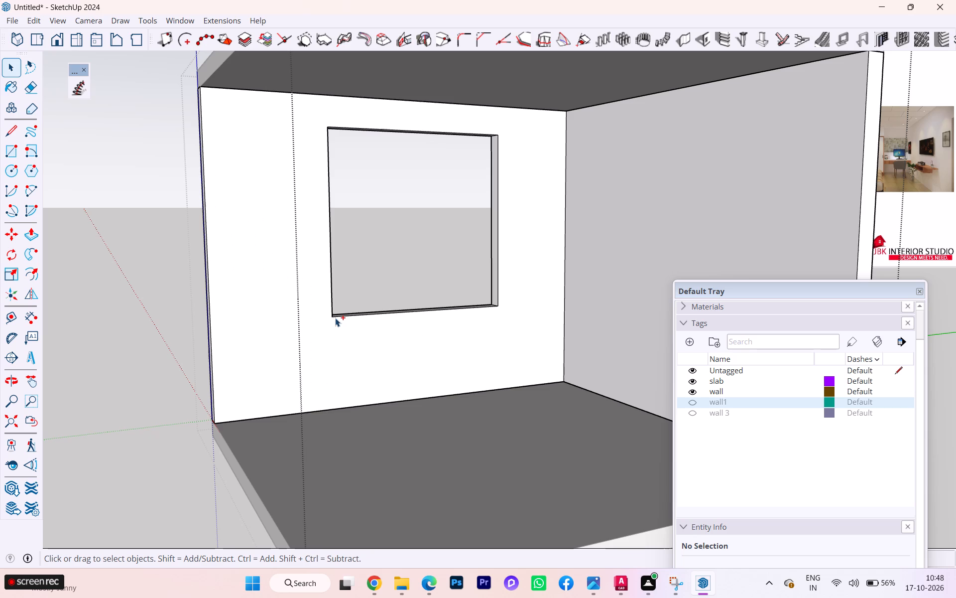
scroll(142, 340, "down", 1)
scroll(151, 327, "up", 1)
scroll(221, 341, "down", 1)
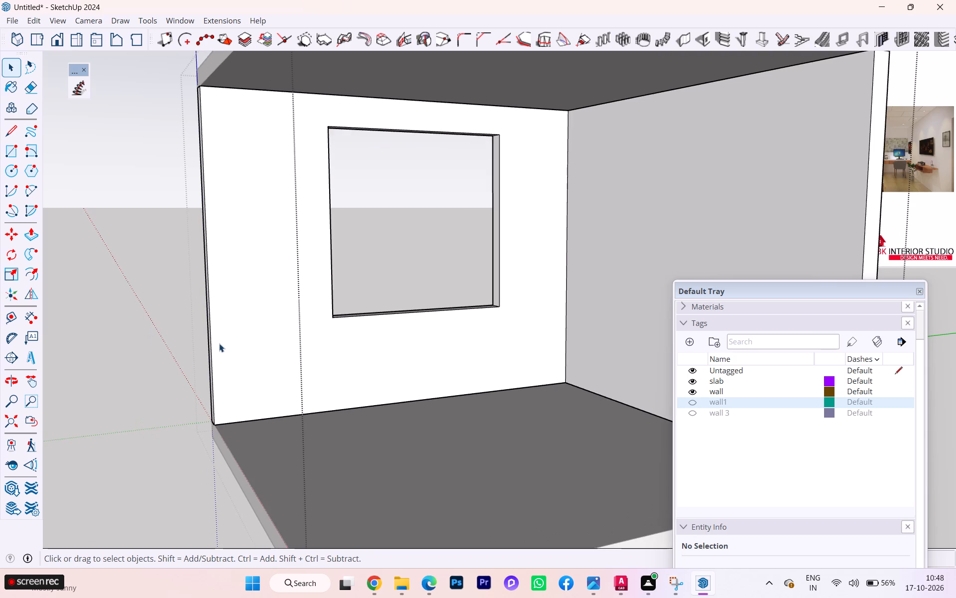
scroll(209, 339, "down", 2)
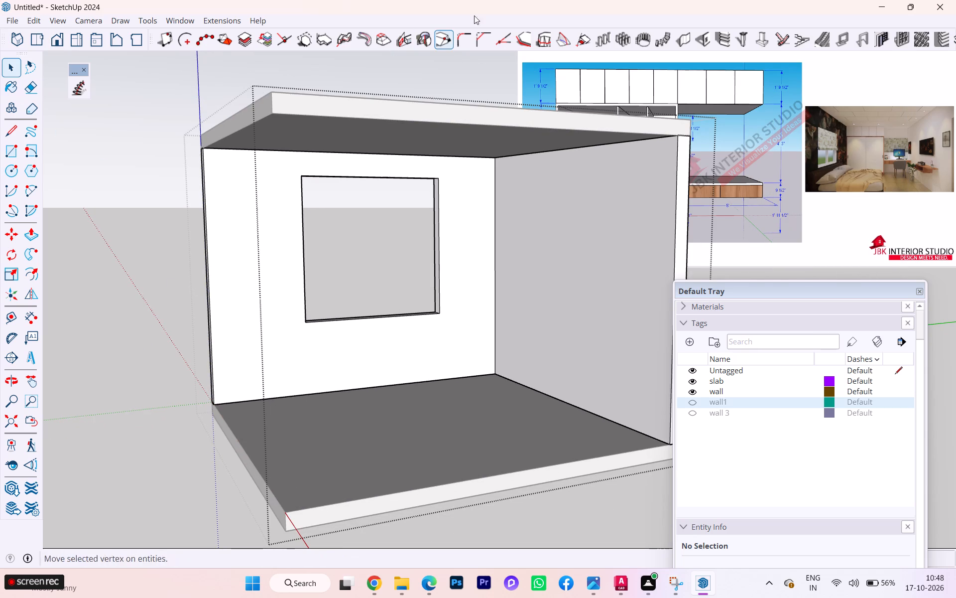
Open 3D Warehouse and search its models for "windows".
left_click(10, 486)
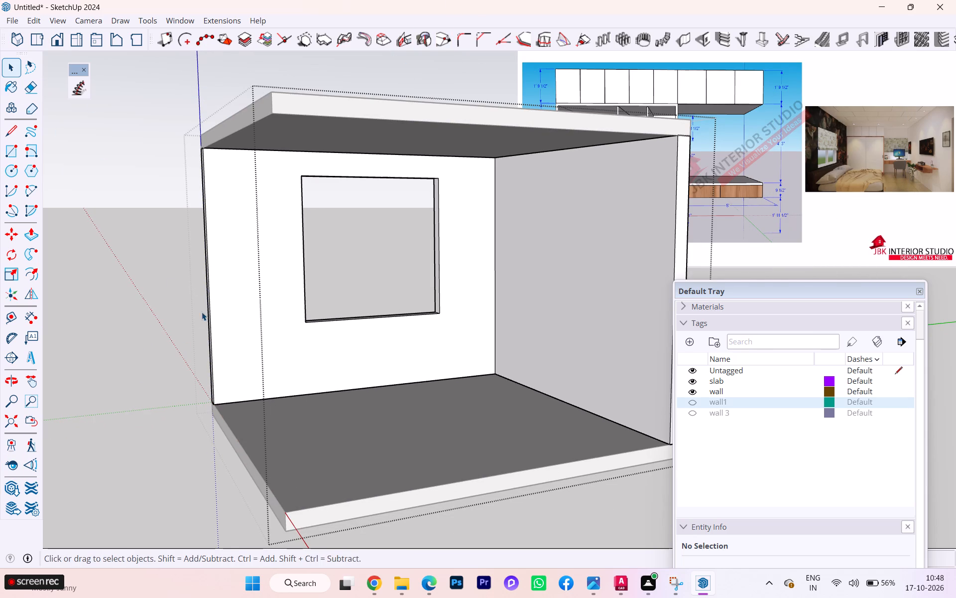
double_click(19, 491)
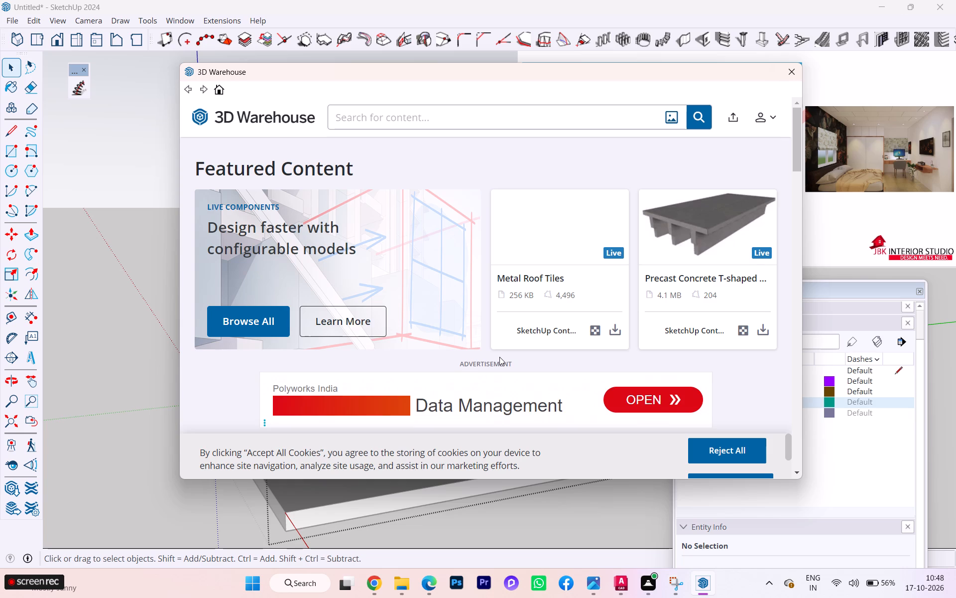
scroll(499, 357, "down", 2)
scroll(499, 357, "up", 1)
scroll(499, 357, "down", 3)
left_click(430, 121)
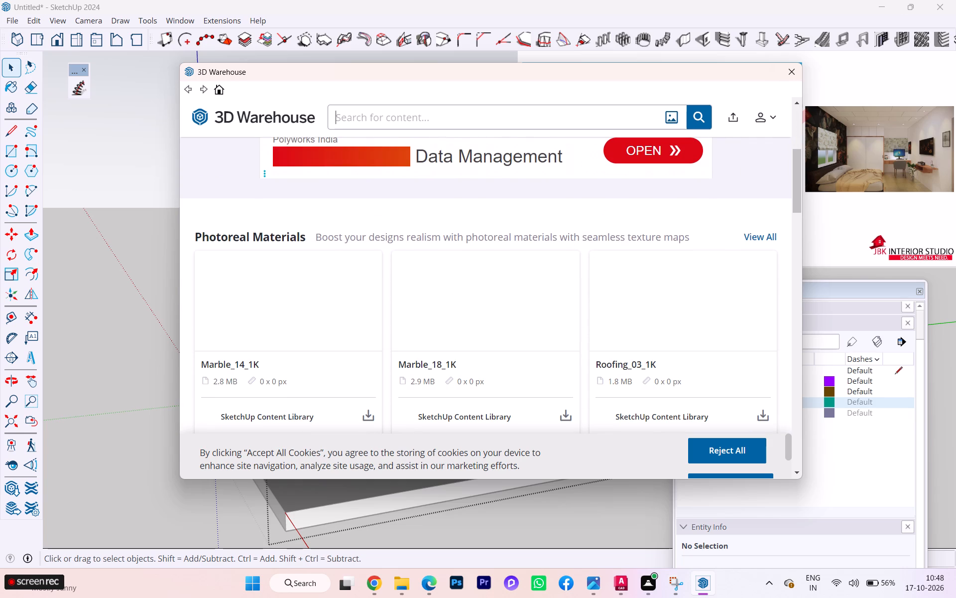
key("w")
type("in")
key("d")
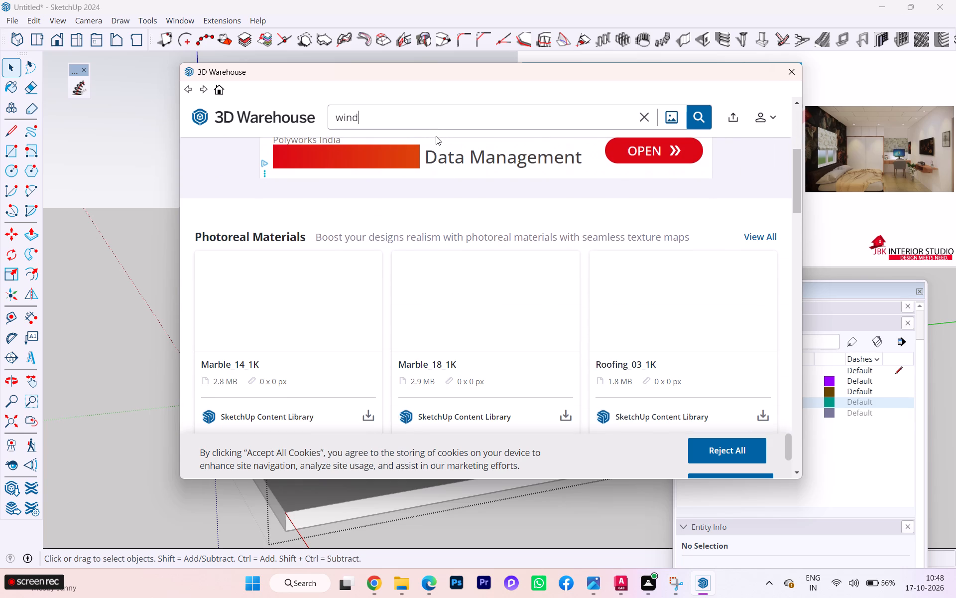
key("o")
type("ws")
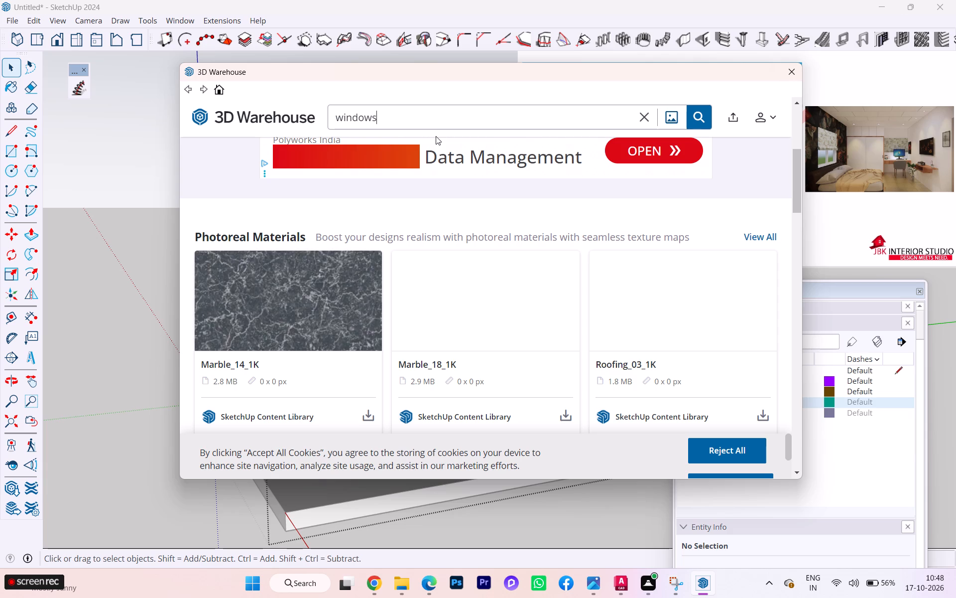
key("Return")
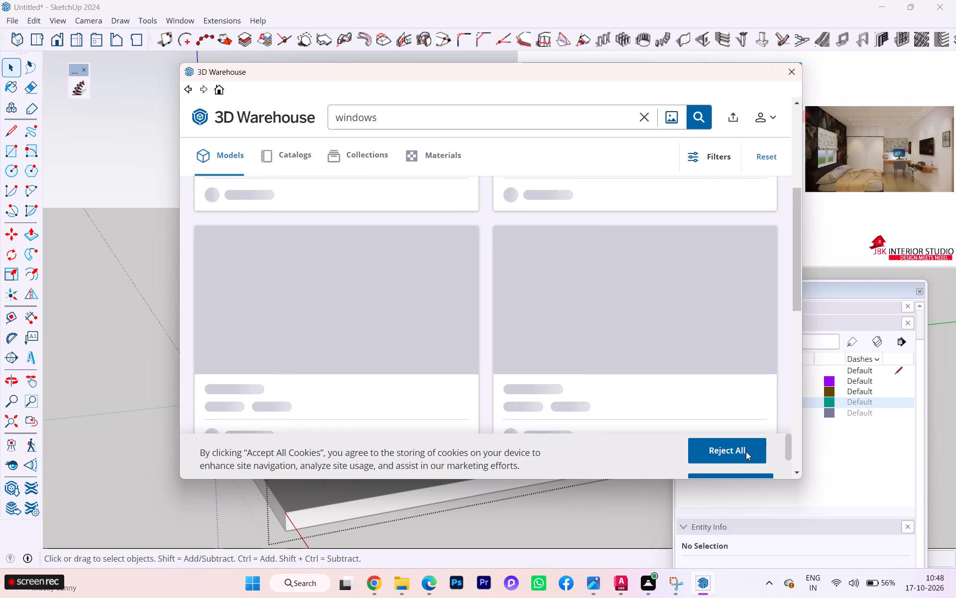
Browse the window models in the search results for one that suits the wall's window opening.
scroll(746, 451, "down", 1)
scroll(746, 451, "up", 1)
scroll(746, 451, "down", 1)
scroll(746, 453, "up", 3)
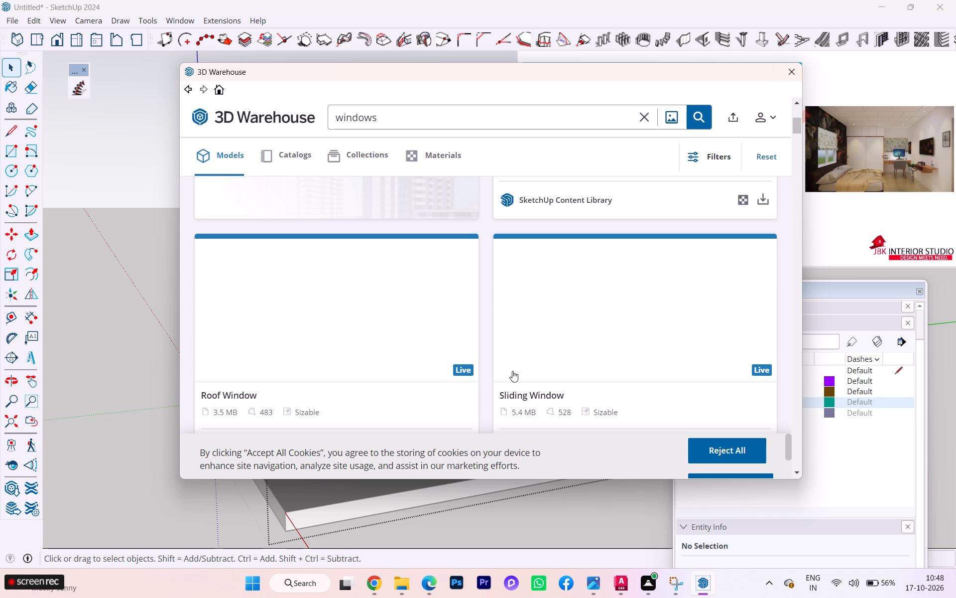
scroll(508, 370, "down", 1)
scroll(508, 370, "up", 1)
scroll(508, 370, "down", 1)
scroll(508, 370, "up", 2)
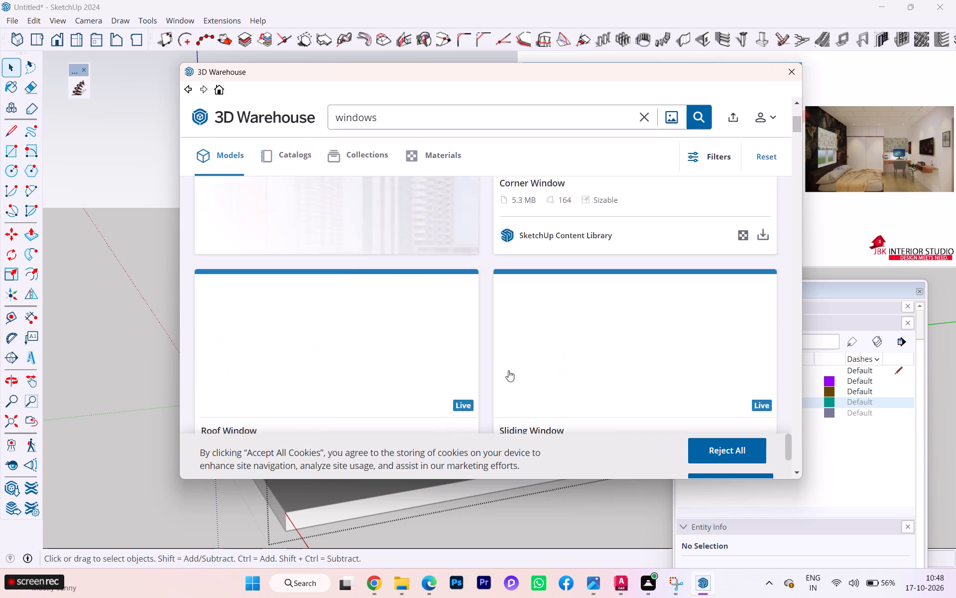
scroll(508, 370, "up", 6)
scroll(508, 370, "down", 4)
scroll(508, 367, "up", 1)
scroll(508, 367, "down", 2)
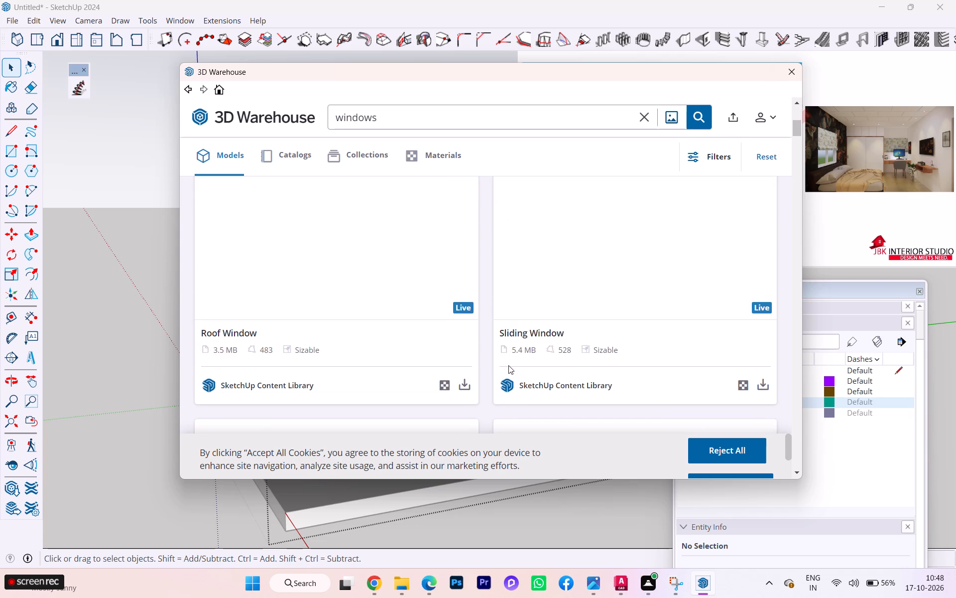
scroll(508, 365, "up", 3)
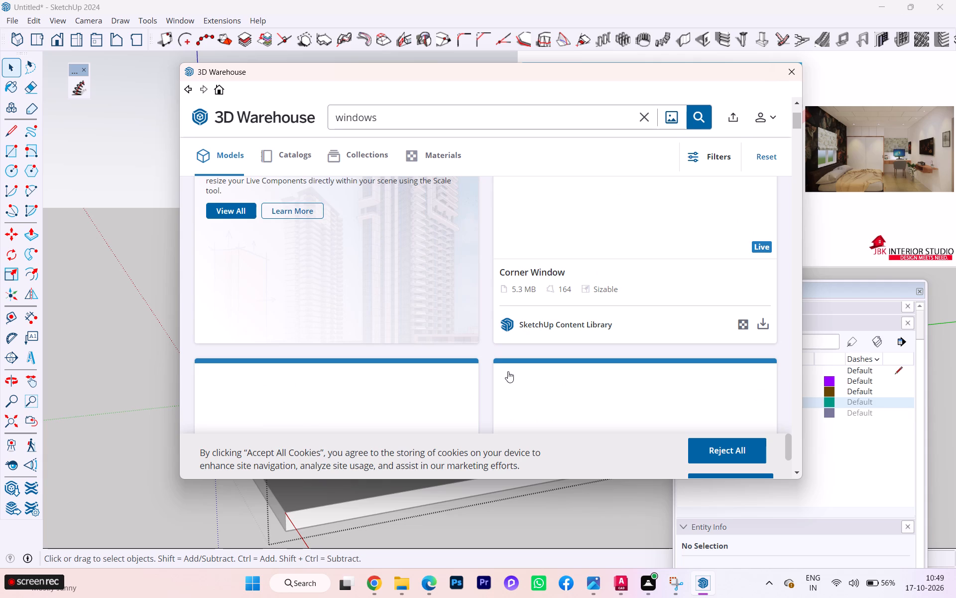
scroll(507, 371, "up", 2)
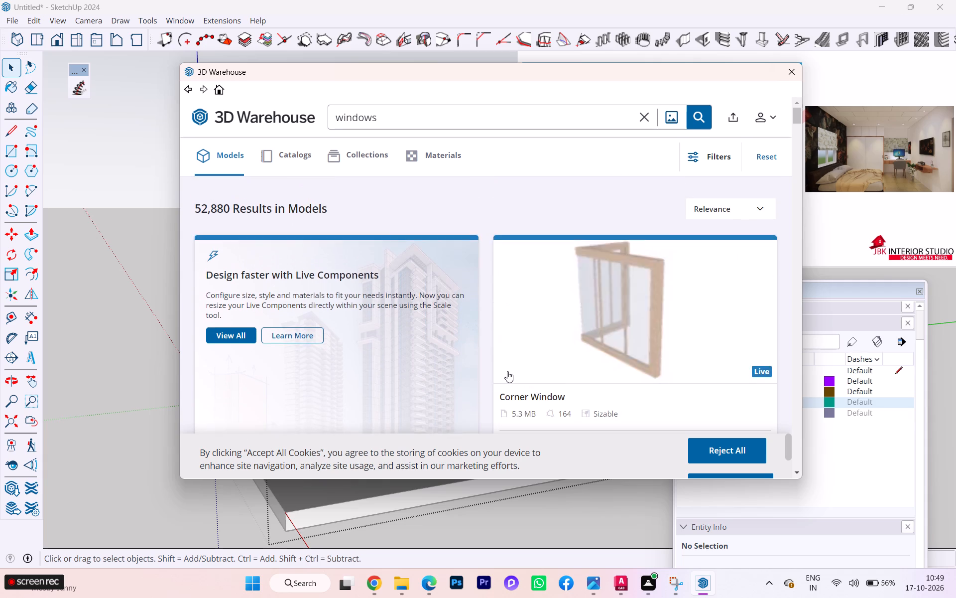
scroll(507, 371, "down", 5)
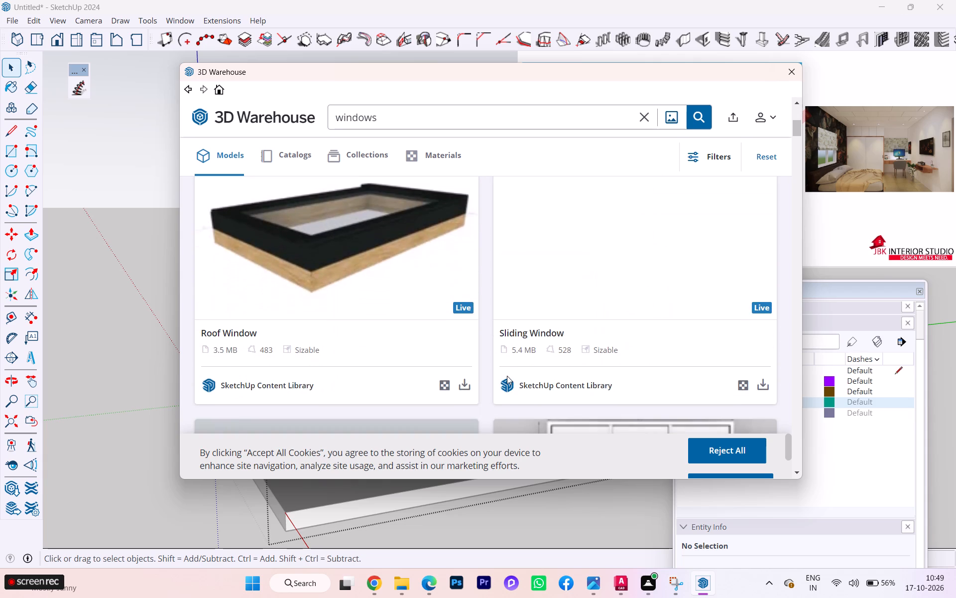
scroll(507, 376, "down", 1)
scroll(507, 376, "up", 2)
scroll(641, 380, "up", 2)
scroll(613, 359, "down", 2)
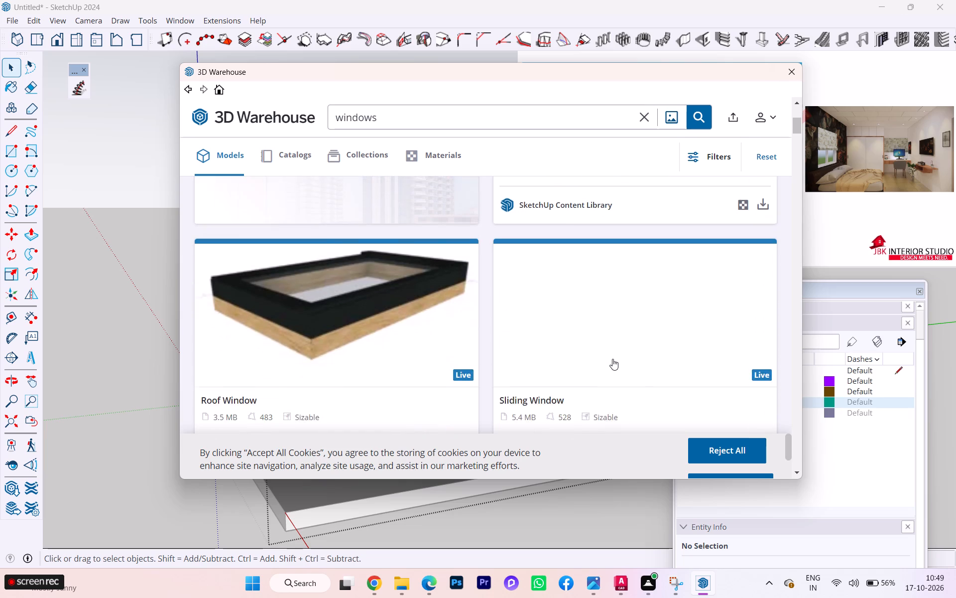
scroll(610, 365, "down", 1)
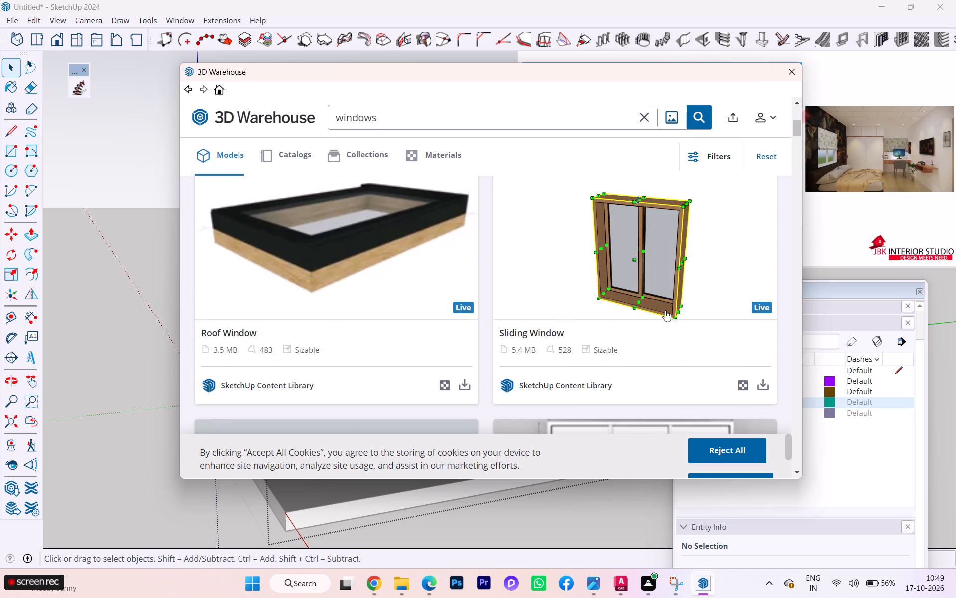
scroll(464, 334, "down", 1)
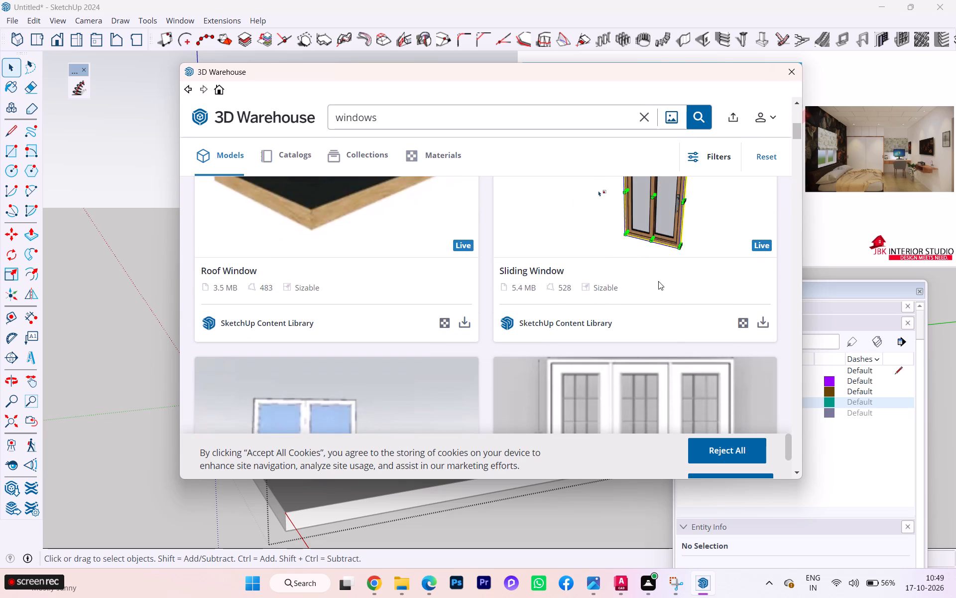
scroll(647, 292, "down", 2)
scroll(478, 320, "down", 4)
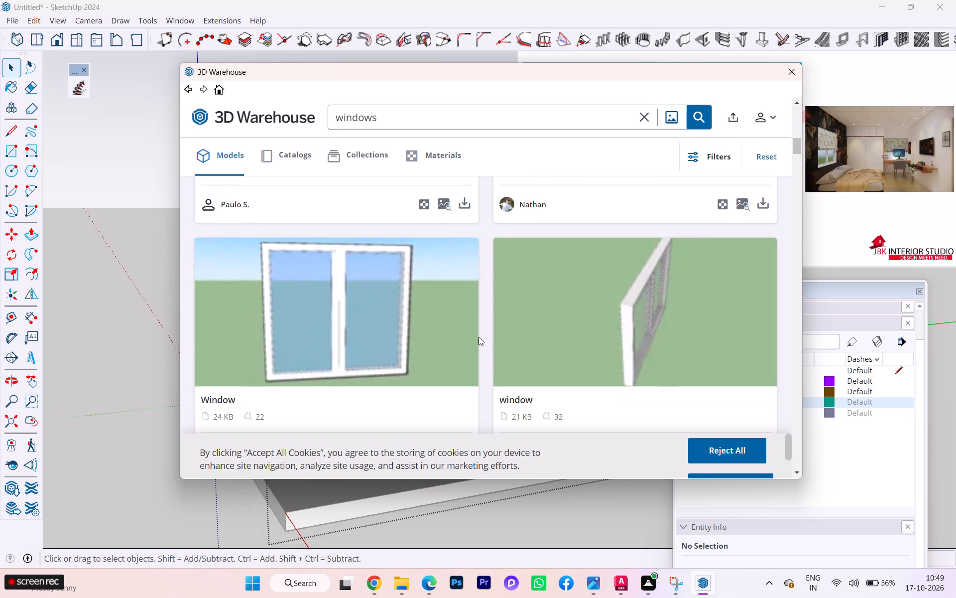
scroll(664, 340, "up", 1)
scroll(626, 349, "down", 2)
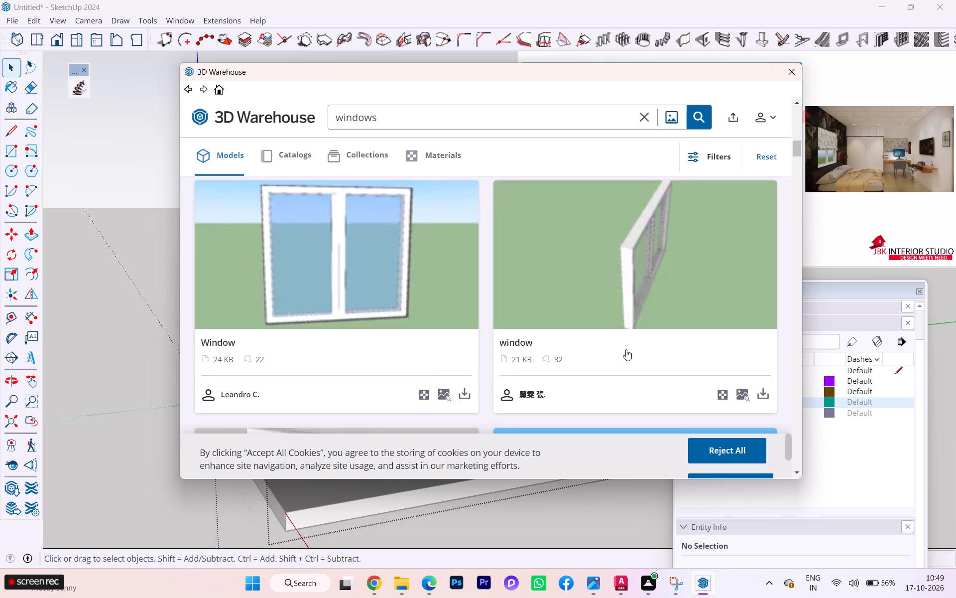
scroll(387, 312, "down", 1)
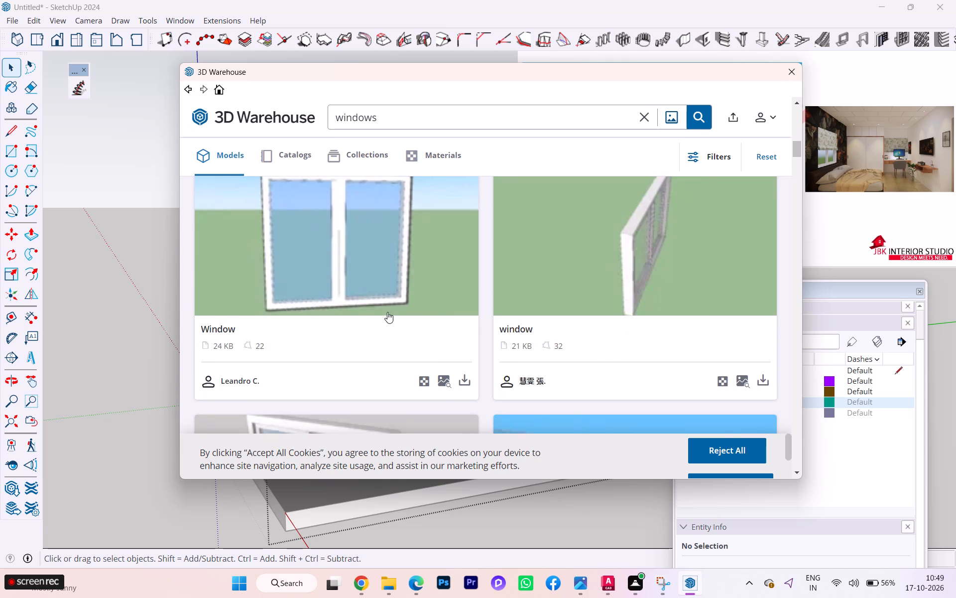
scroll(387, 312, "down", 3)
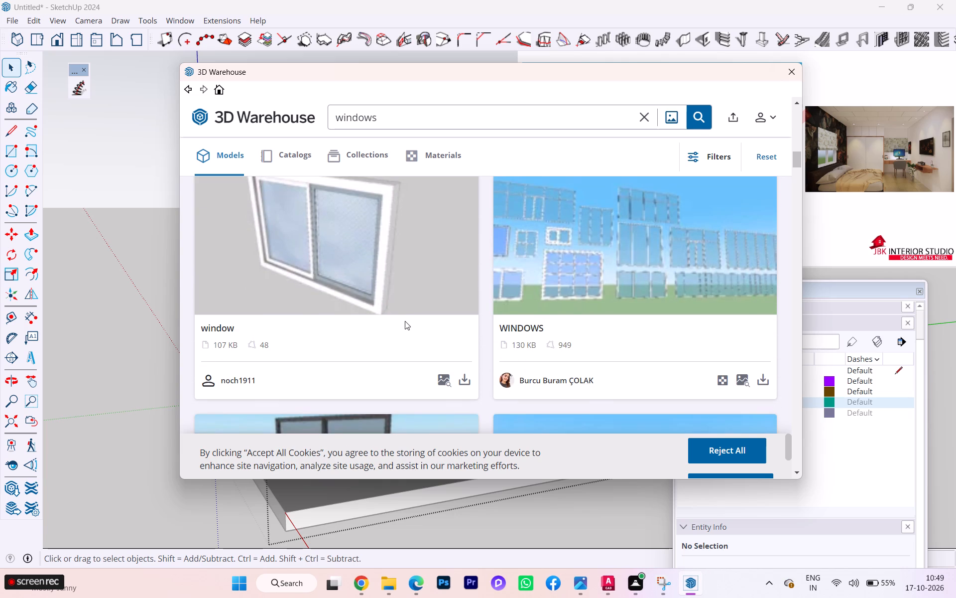
scroll(405, 321, "down", 1)
scroll(405, 321, "up", 1)
scroll(405, 321, "down", 2)
scroll(495, 325, "down", 3)
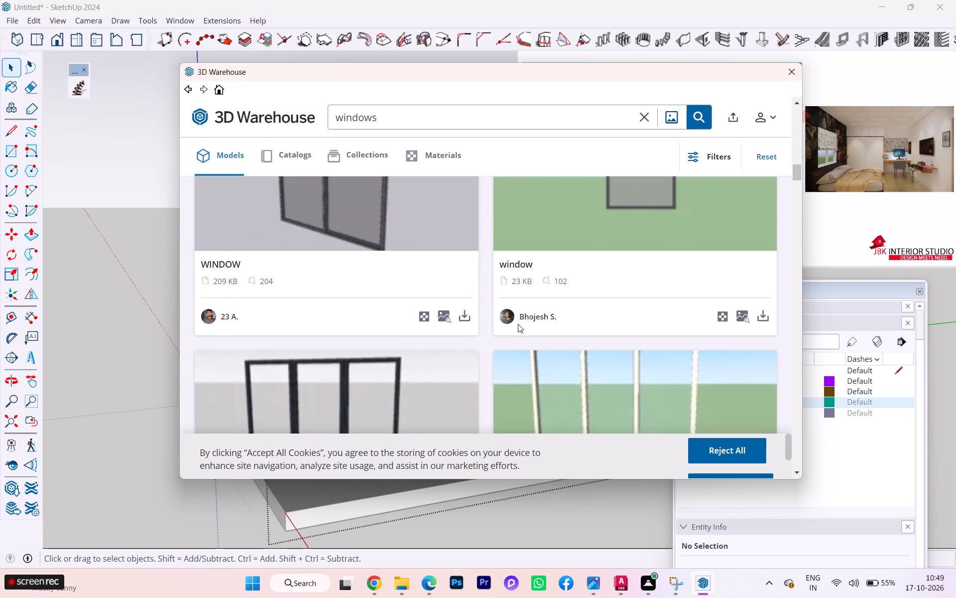
scroll(521, 328, "down", 2)
scroll(582, 351, "up", 2)
scroll(582, 351, "down", 3)
scroll(588, 351, "up", 3)
scroll(588, 352, "down", 5)
scroll(590, 351, "up", 1)
scroll(591, 354, "down", 1)
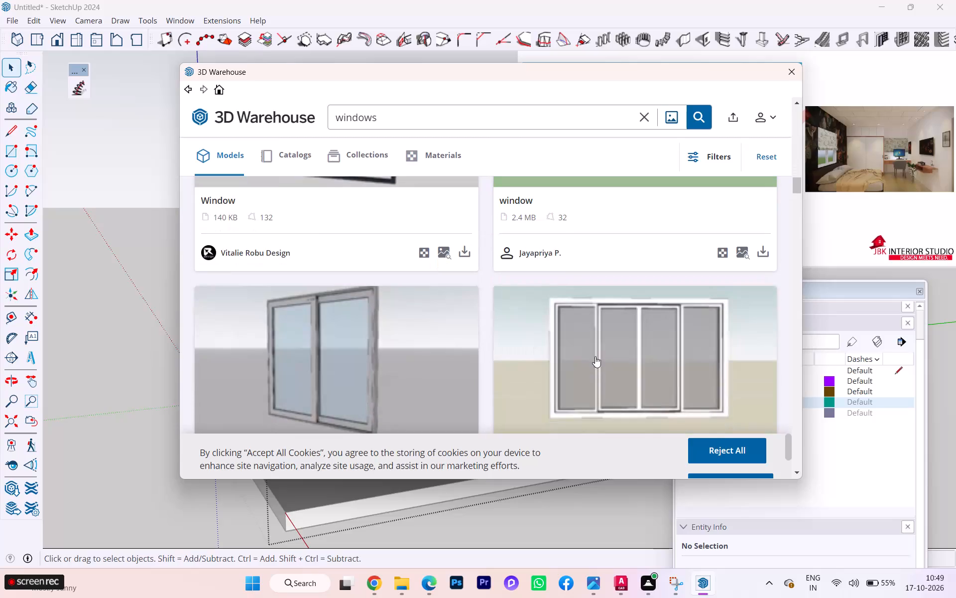
scroll(464, 354, "down", 4)
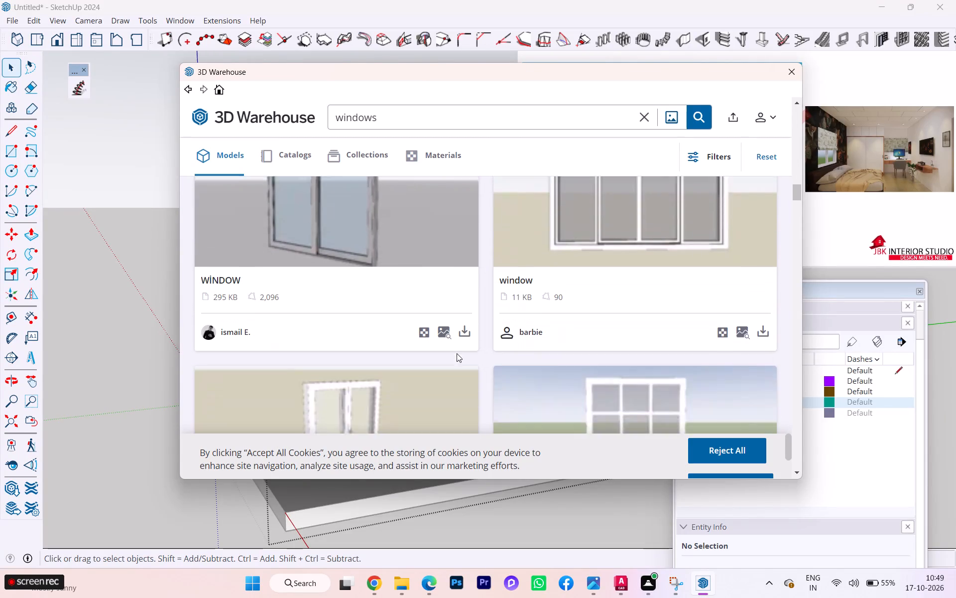
scroll(441, 368, "down", 2)
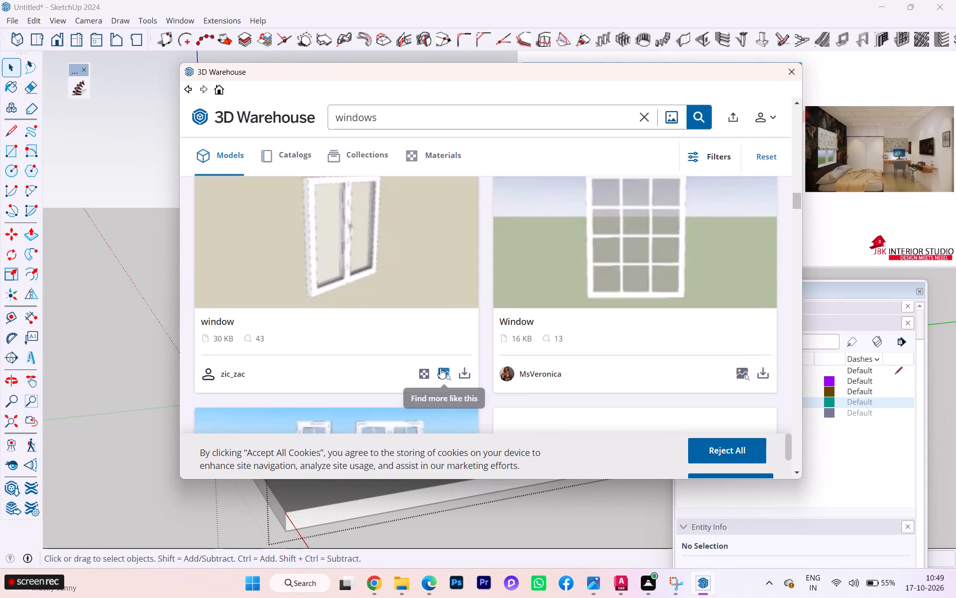
scroll(440, 366, "down", 5)
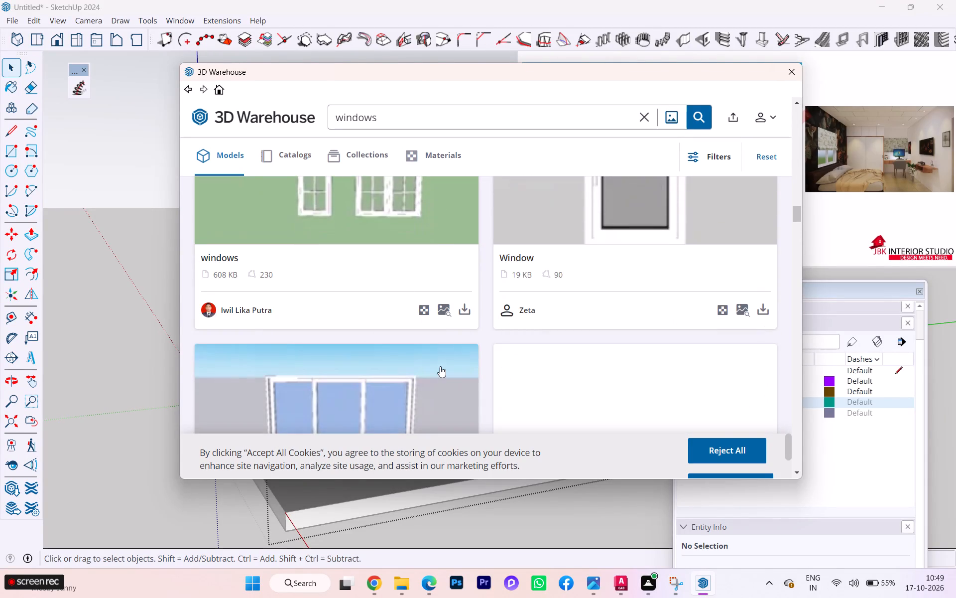
scroll(440, 366, "down", 5)
scroll(440, 366, "up", 1)
scroll(440, 366, "down", 1)
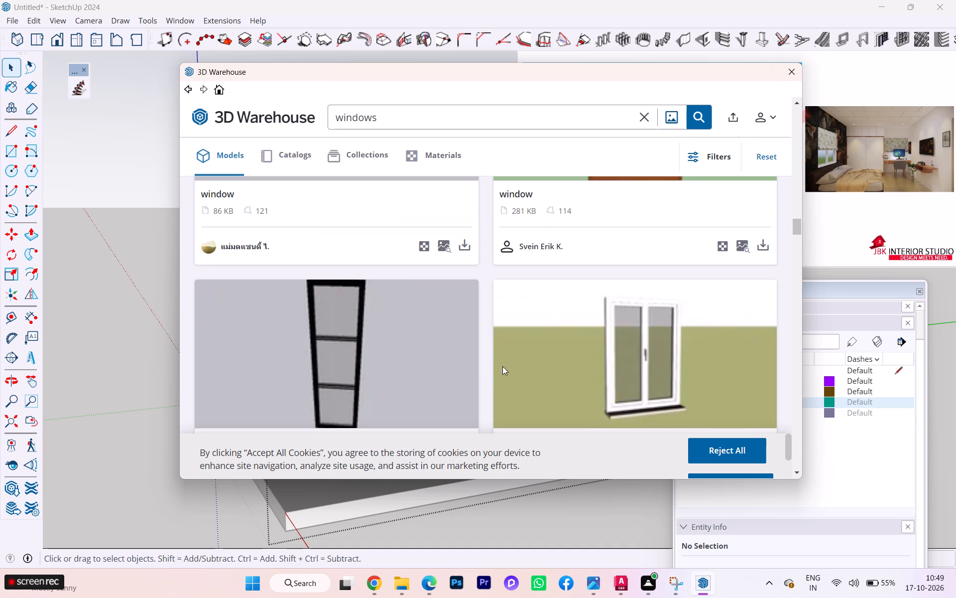
scroll(588, 372, "down", 2)
scroll(588, 373, "up", 2)
scroll(588, 373, "down", 1)
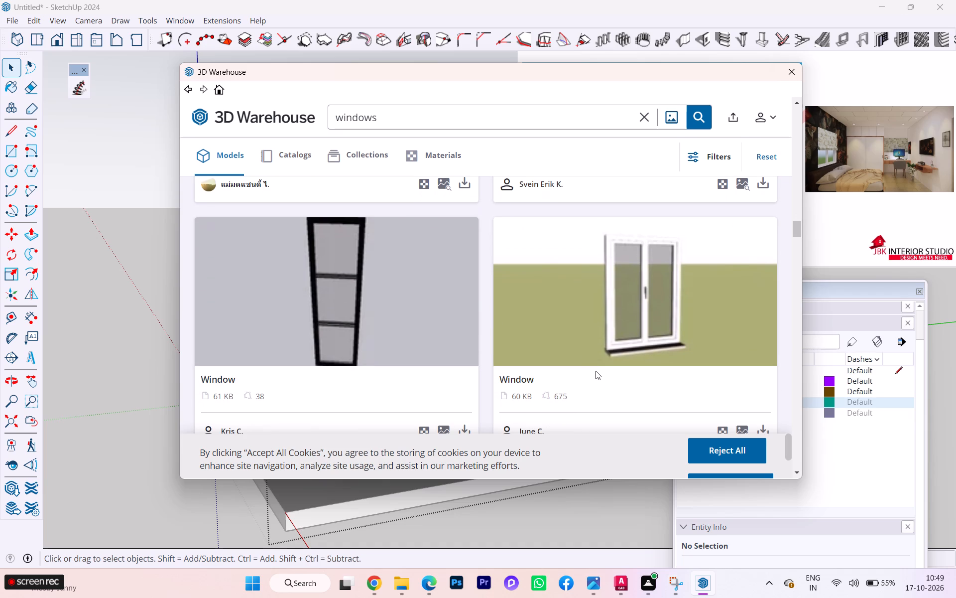
Browse further down the "windows" search results for a window model that suits the wall opening.
scroll(486, 358, "down", 5)
scroll(481, 359, "up", 3)
scroll(481, 359, "down", 3)
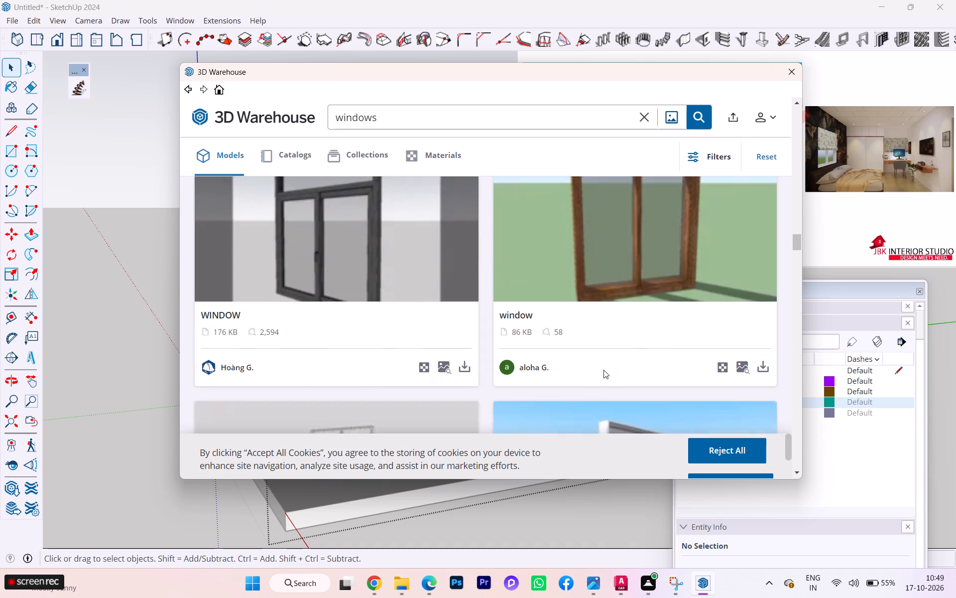
scroll(603, 370, "down", 5)
scroll(600, 373, "up", 1)
scroll(598, 374, "down", 3)
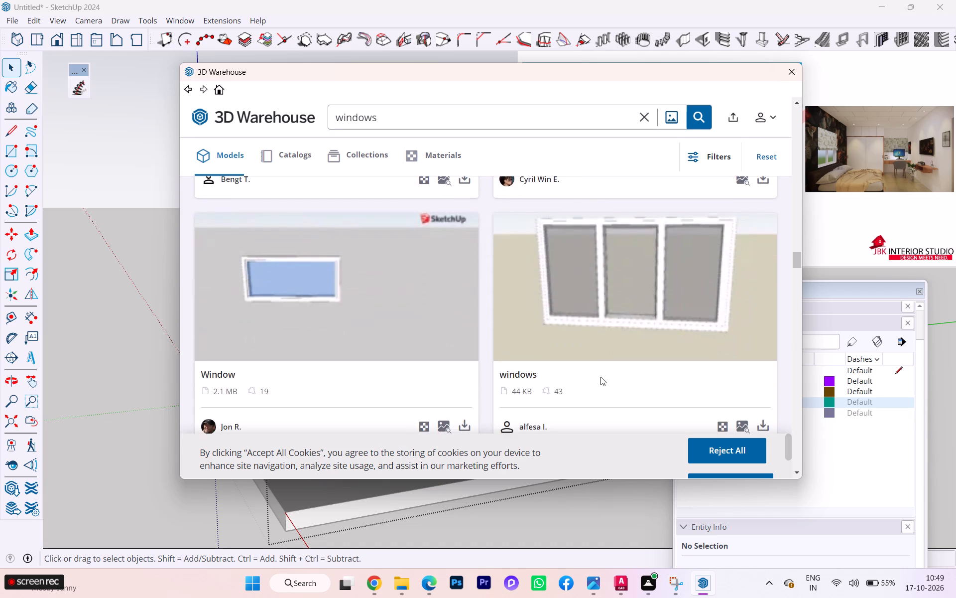
scroll(602, 378, "down", 1)
scroll(602, 378, "up", 1)
scroll(602, 378, "down", 2)
scroll(602, 379, "up", 1)
scroll(602, 379, "down", 5)
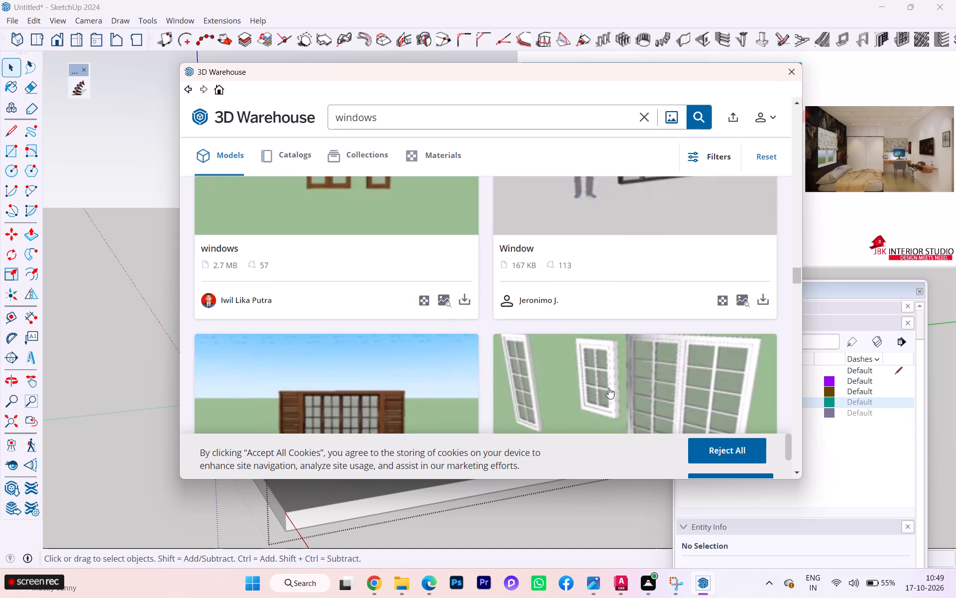
scroll(608, 388, "down", 6)
scroll(609, 385, "up", 6)
scroll(615, 376, "down", 8)
scroll(615, 376, "up", 2)
scroll(615, 376, "down", 2)
scroll(615, 376, "up", 3)
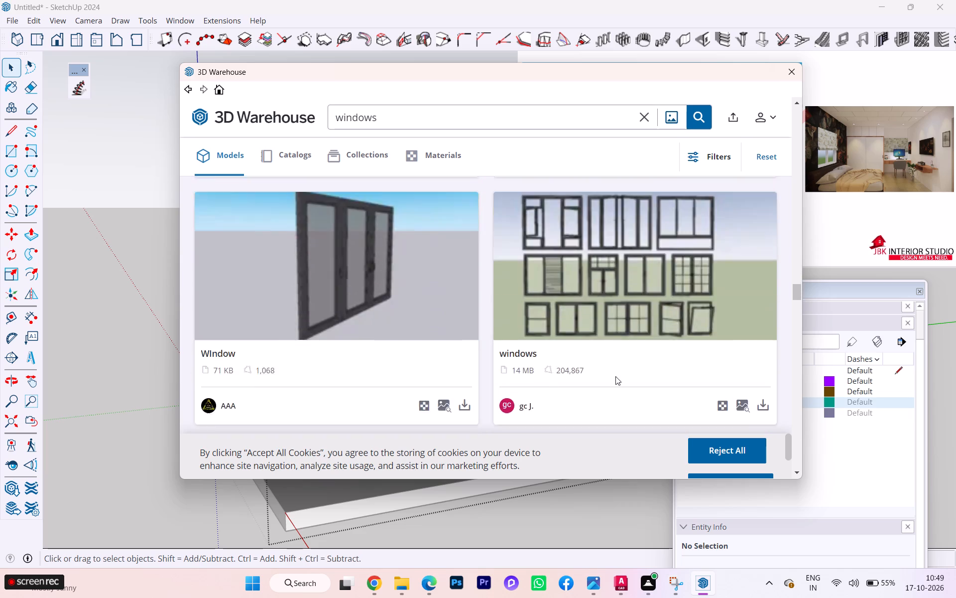
Go back up through the window search results and compare the simple two-pane sliding window models.
scroll(615, 376, "up", 2)
scroll(615, 376, "down", 2)
scroll(615, 376, "up", 13)
scroll(615, 376, "down", 2)
scroll(615, 376, "up", 6)
scroll(615, 376, "down", 3)
scroll(615, 376, "up", 3)
scroll(615, 376, "down", 1)
scroll(615, 376, "up", 2)
scroll(615, 376, "down", 1)
scroll(615, 376, "up", 4)
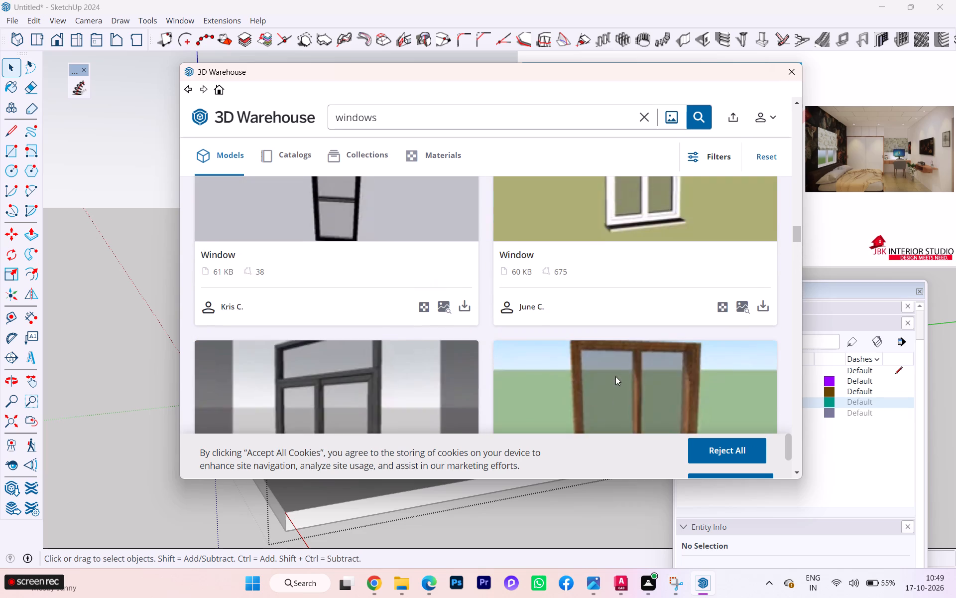
scroll(615, 376, "up", 1)
scroll(615, 376, "down", 2)
scroll(615, 376, "up", 1)
scroll(615, 376, "down", 1)
scroll(615, 376, "up", 5)
scroll(616, 372, "down", 1)
scroll(616, 372, "up", 6)
scroll(620, 369, "down", 1)
scroll(620, 369, "up", 8)
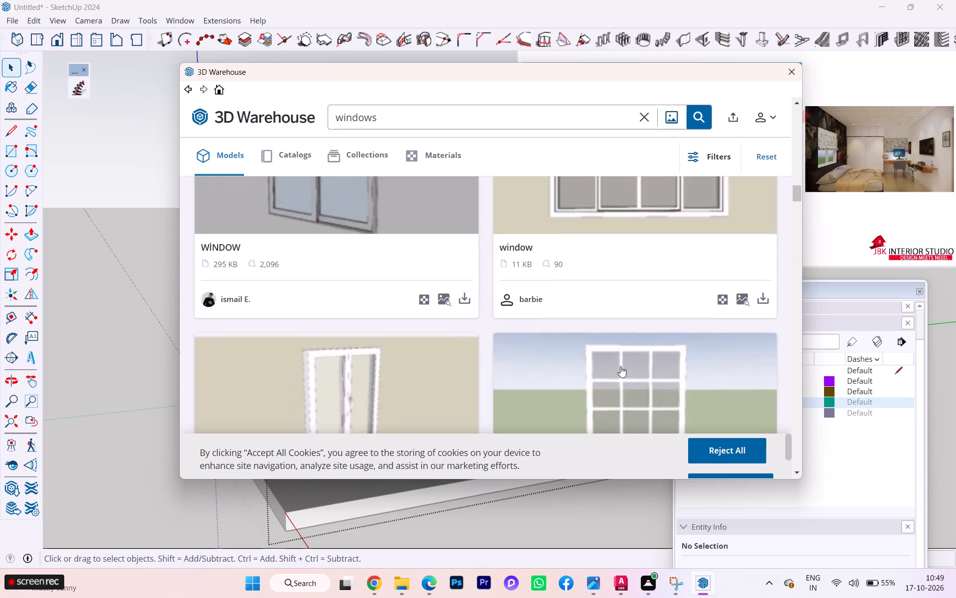
scroll(438, 371, "down", 2)
scroll(438, 371, "up", 2)
scroll(438, 371, "down", 2)
scroll(438, 371, "up", 2)
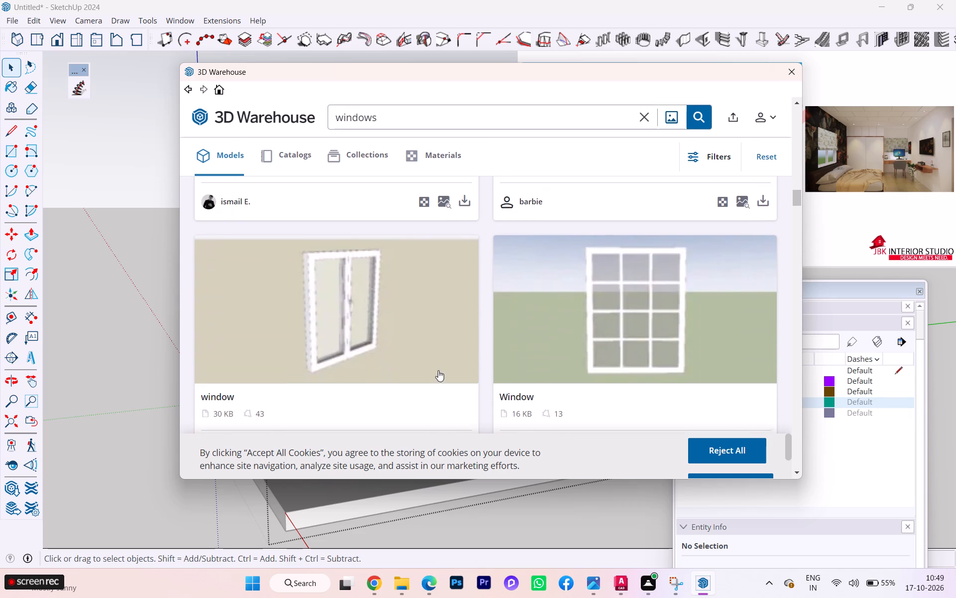
scroll(438, 370, "up", 2)
scroll(669, 373, "up", 1)
scroll(669, 372, "down", 1)
scroll(669, 371, "up", 2)
scroll(669, 371, "down", 1)
scroll(669, 371, "up", 8)
scroll(670, 366, "down", 1)
scroll(670, 366, "up", 3)
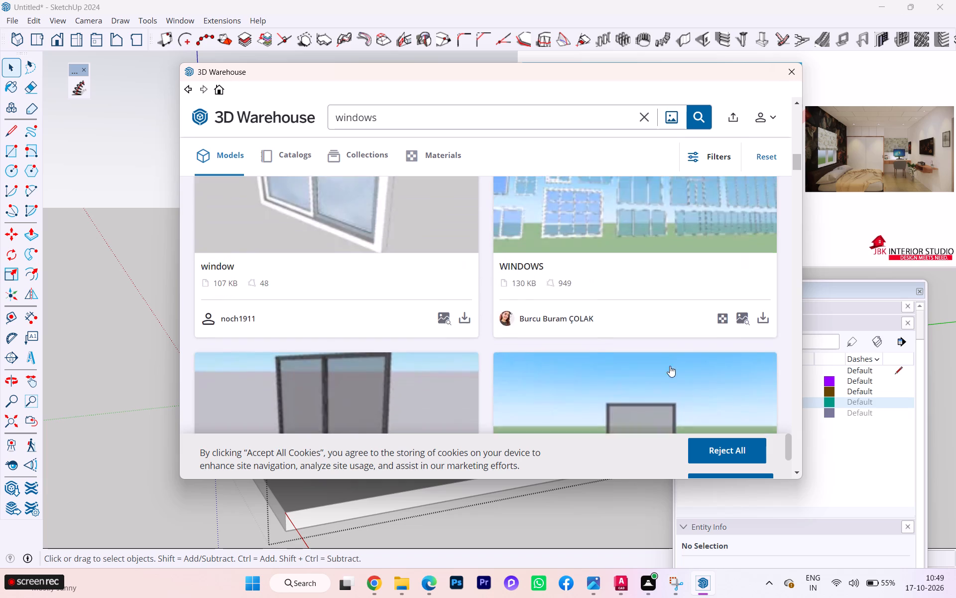
scroll(670, 366, "up", 3)
scroll(670, 366, "down", 1)
scroll(670, 366, "up", 2)
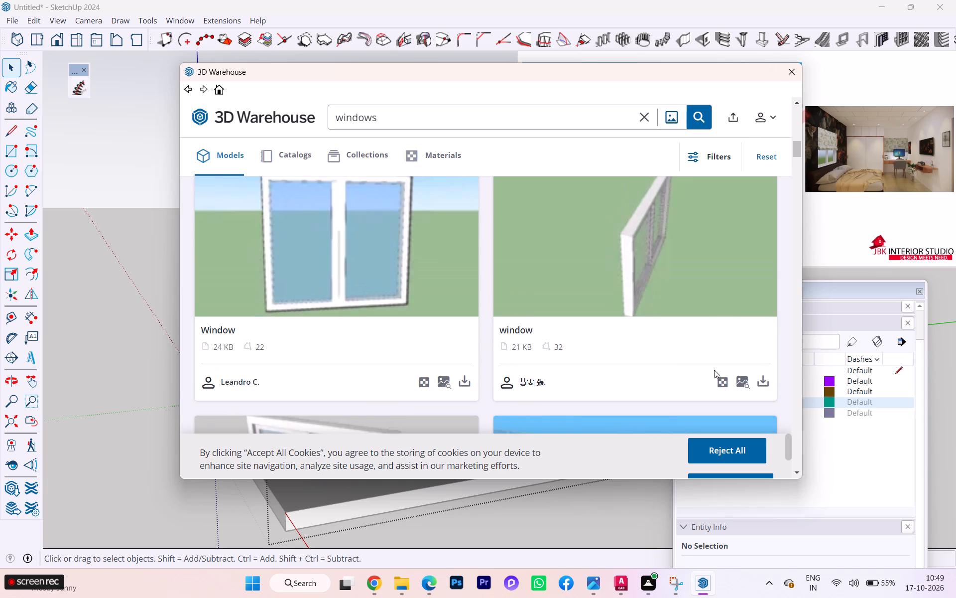
scroll(721, 371, "down", 2)
scroll(487, 375, "down", 1)
scroll(640, 317, "up", 2)
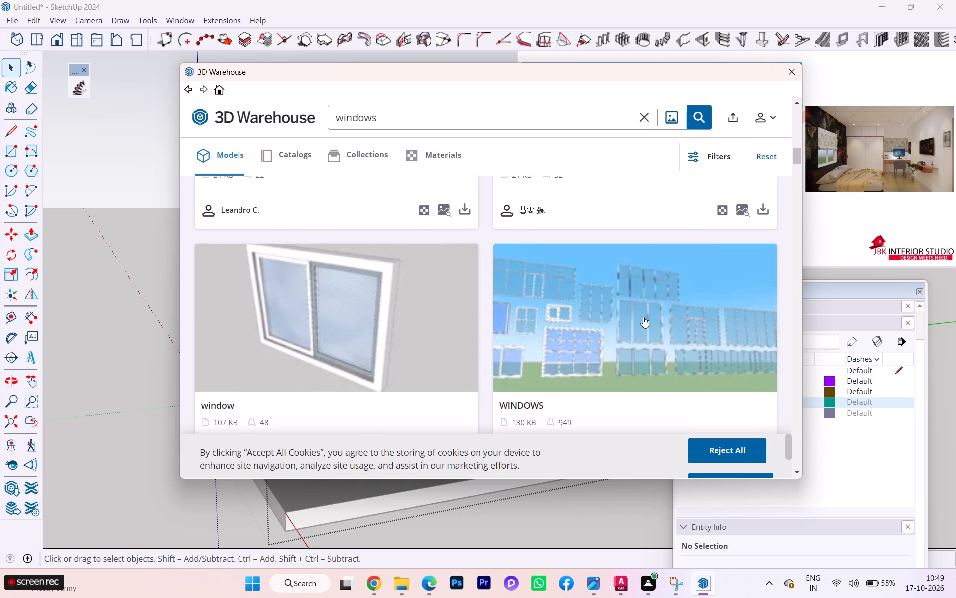
Load the 21 KB "window" model directly into the SketchUp model and place it near the wall opening's lower corner.
scroll(643, 317, "up", 1)
left_click(768, 382)
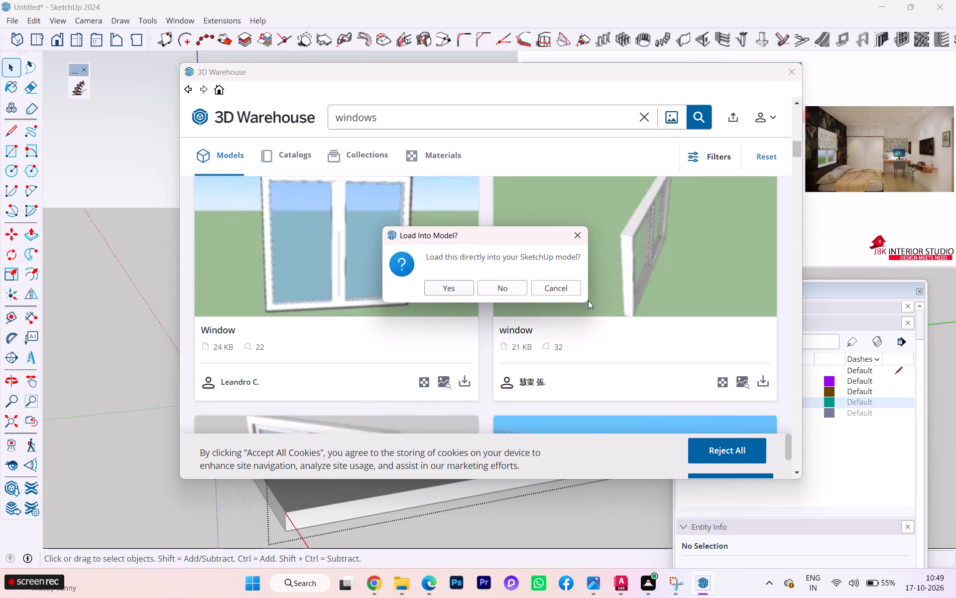
left_click(454, 287)
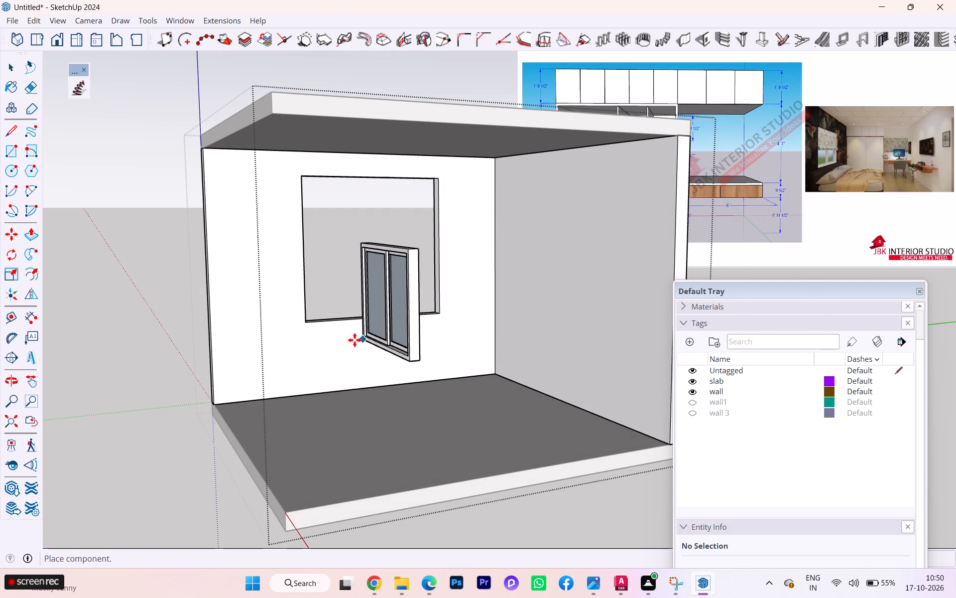
scroll(353, 331, "up", 7)
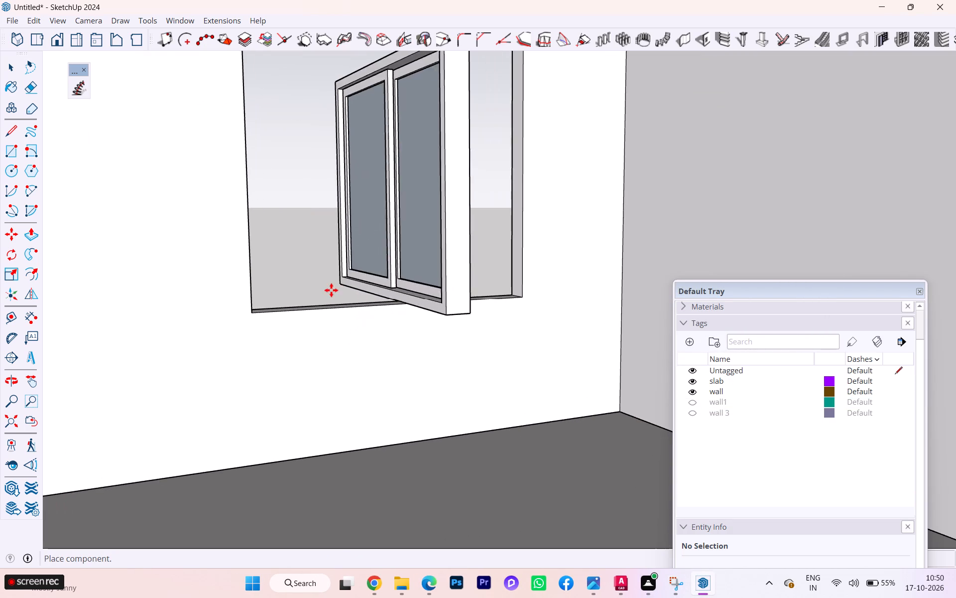
left_click(267, 335)
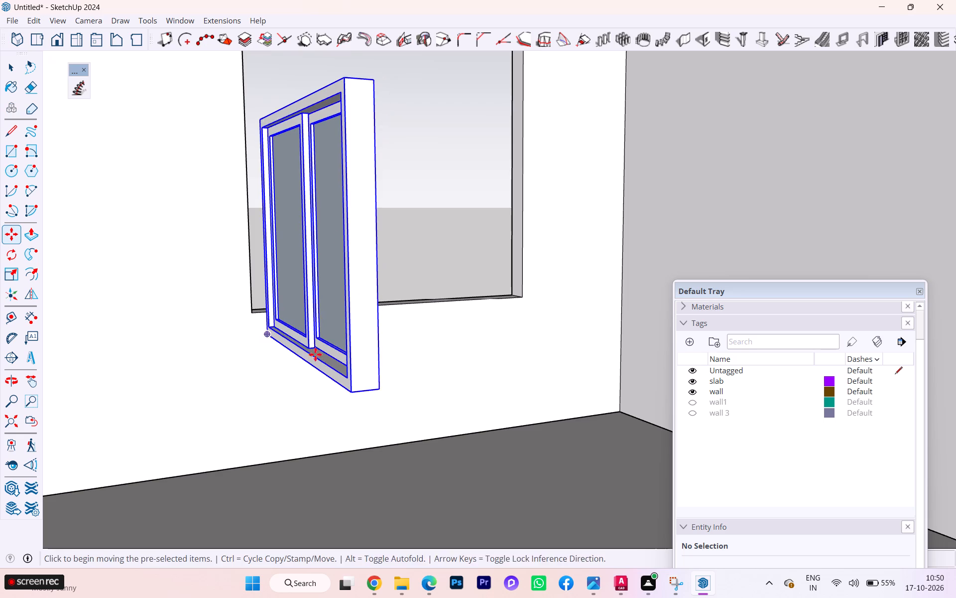
Rotate the window 90° about the vertical axis, from the red to the green direction, so it runs parallel to the wall.
middle_click_drag(403, 389, 467, 378)
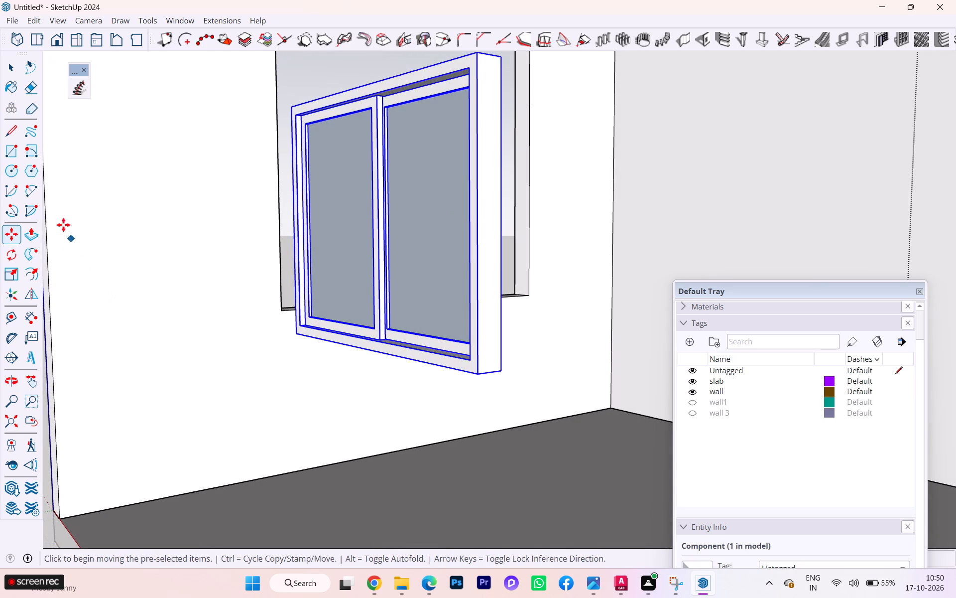
left_click(12, 253)
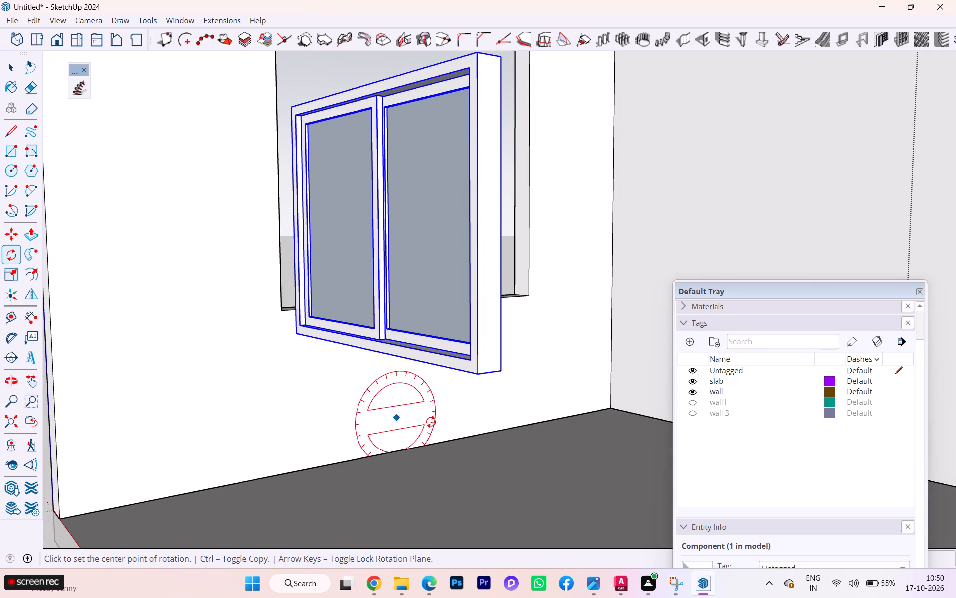
left_click(418, 459)
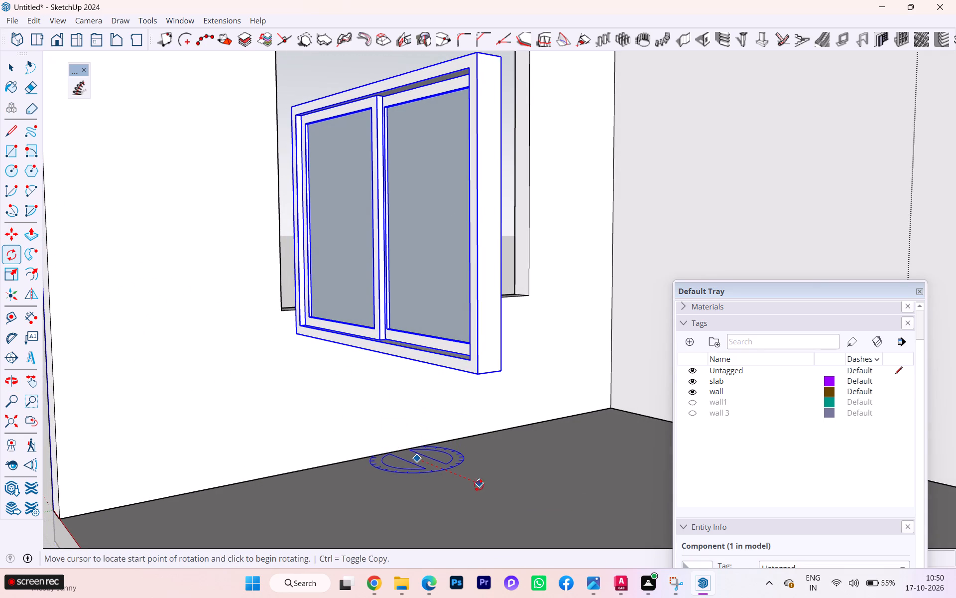
left_click(478, 486)
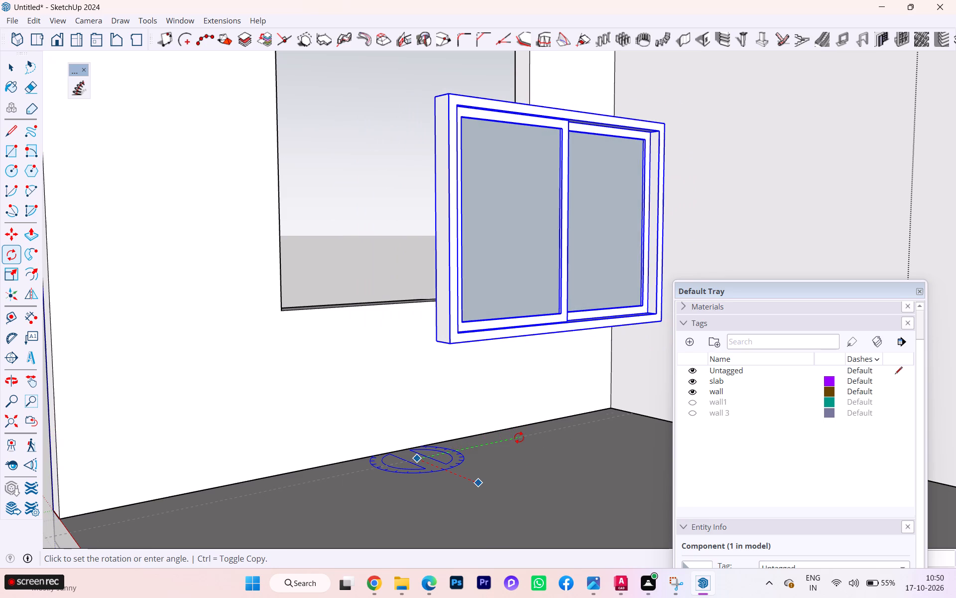
left_click(519, 438)
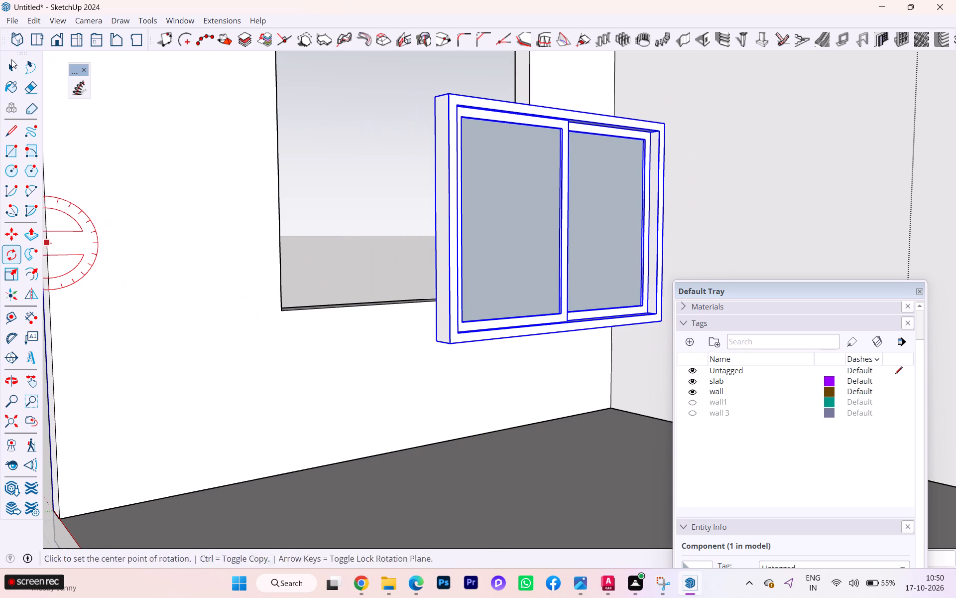
Move the window by its lower front corner onto the matching lower corner endpoint of the wall opening.
left_click(10, 67)
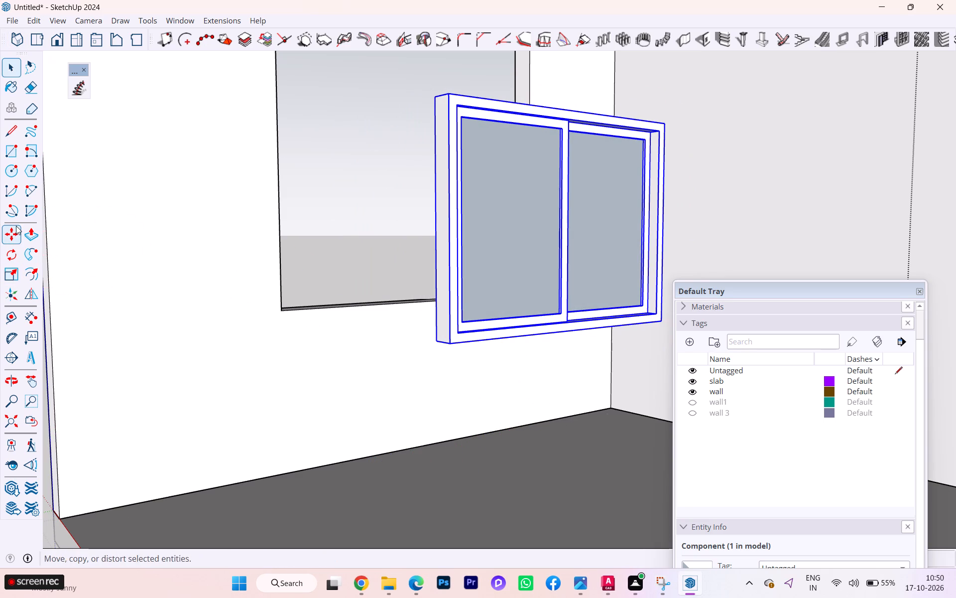
left_click(16, 226)
left_click(14, 239)
scroll(462, 341, "up", 2)
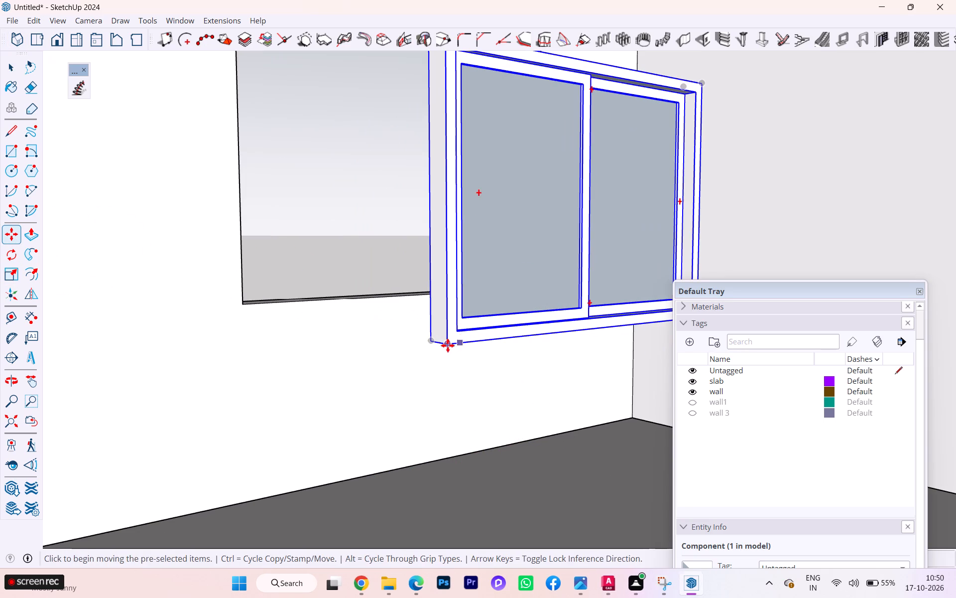
left_click(447, 346)
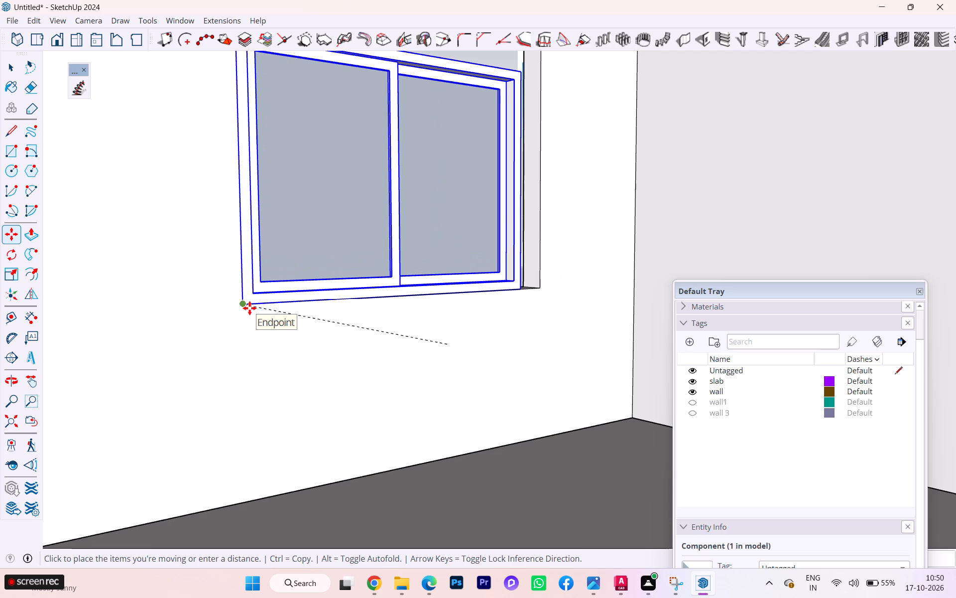
scroll(249, 308, "up", 1)
left_click(249, 308)
Enable the s4u-Scale extension tool for resizing the placed window.
scroll(485, 299, "down", 3)
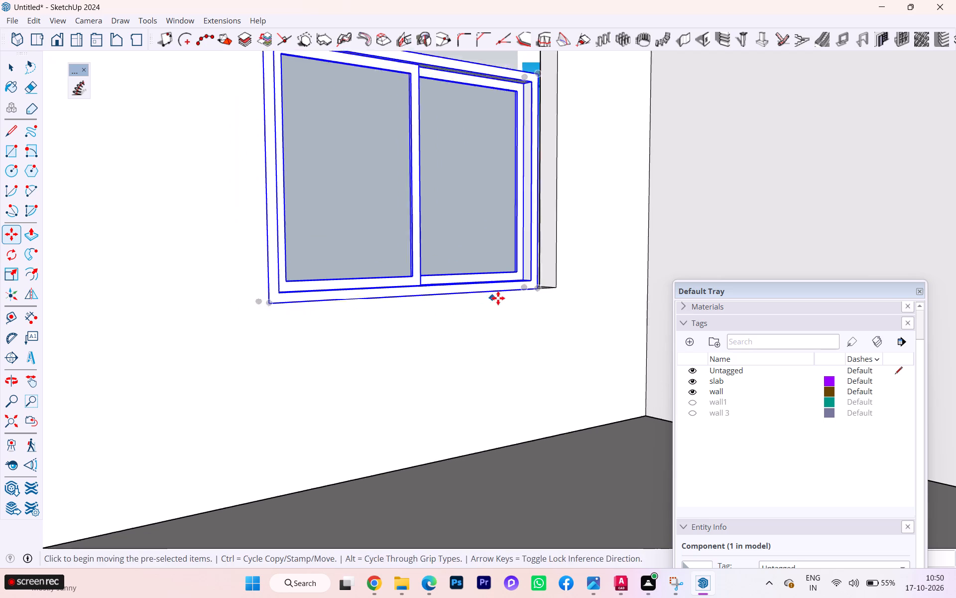
middle_click_drag(499, 299, 202, 348)
scroll(230, 344, "up", 1)
scroll(539, 251, "down", 1)
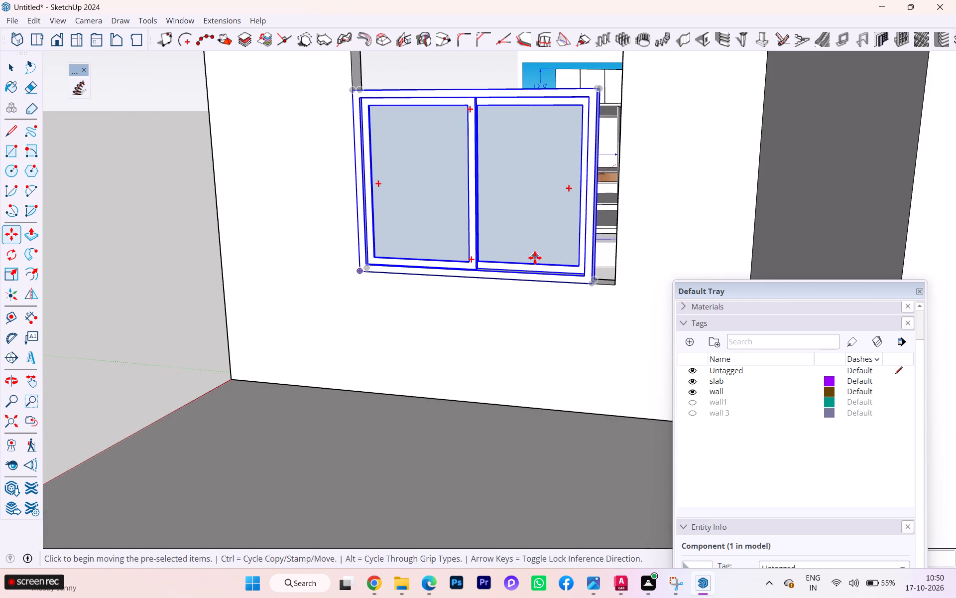
middle_click_drag(535, 259, 510, 304)
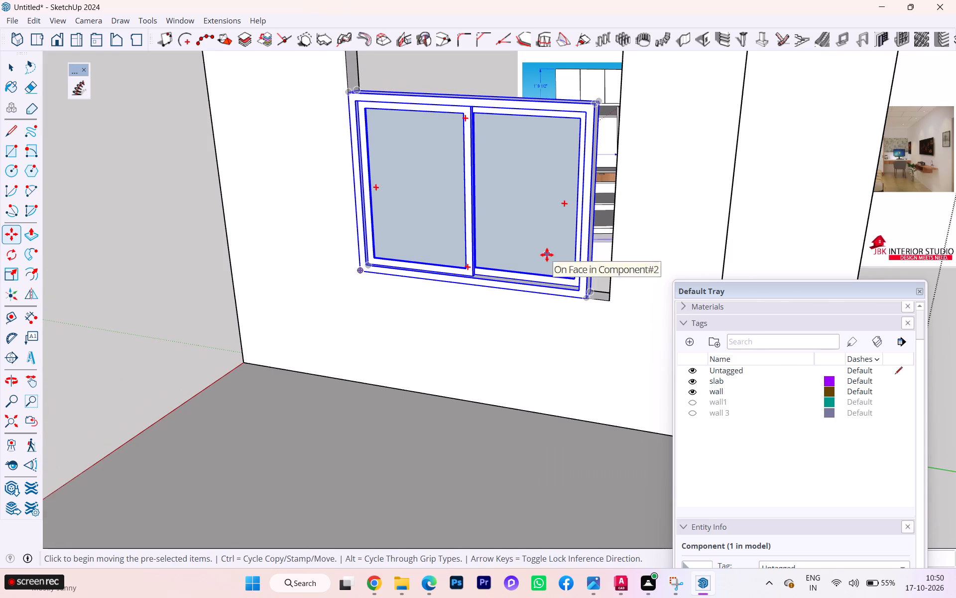
key("space")
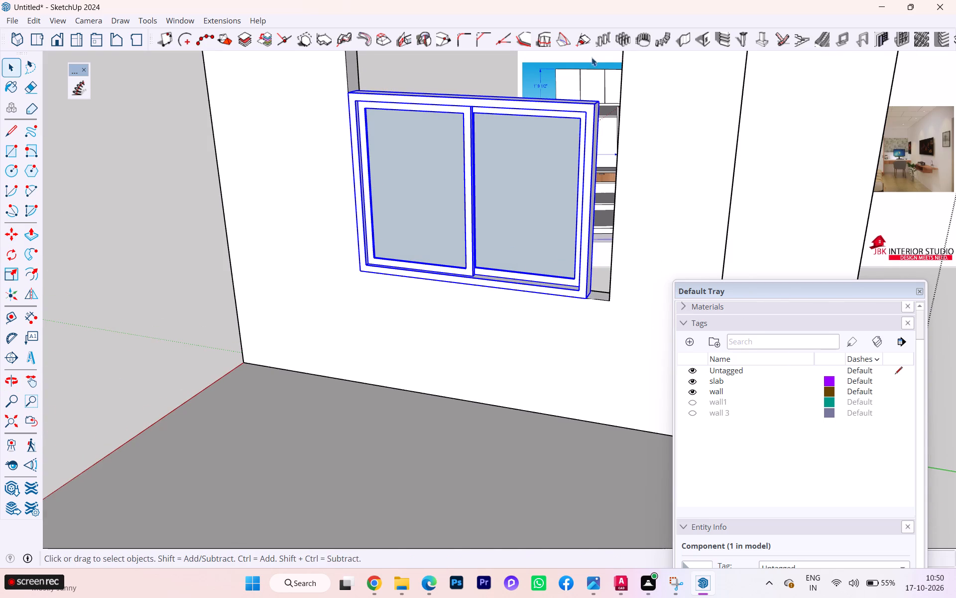
right_click(686, 27)
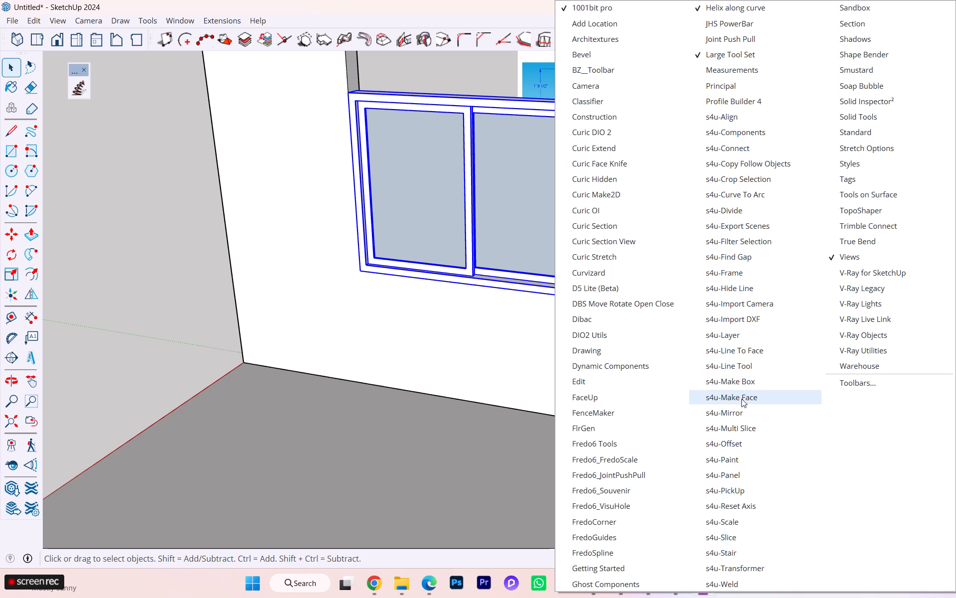
left_click(730, 526)
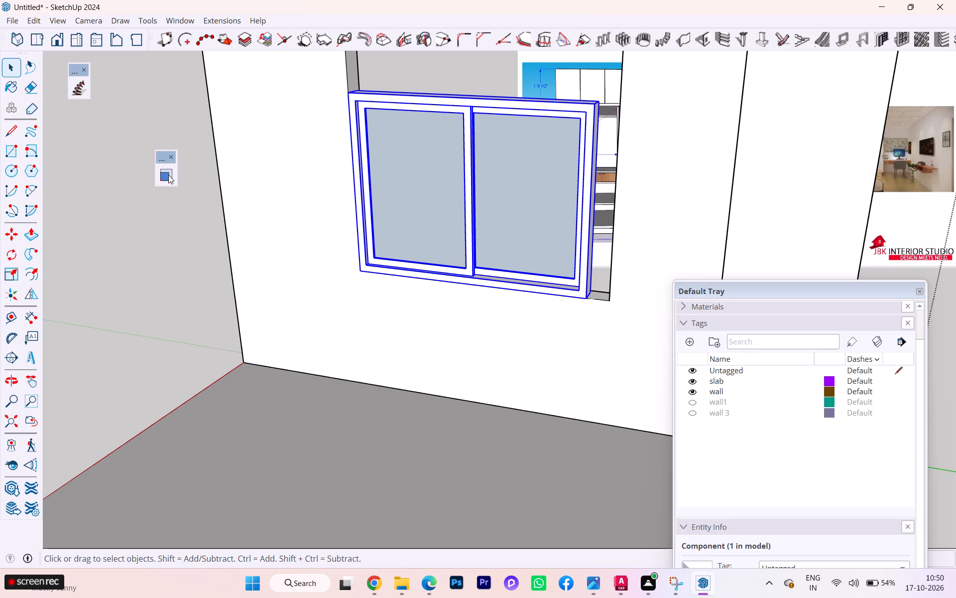
Scale the window non-uniformly with s4u-Scale, taking its lower corner as origin and points at the opening's nearby lower corner as references.
left_click(168, 175)
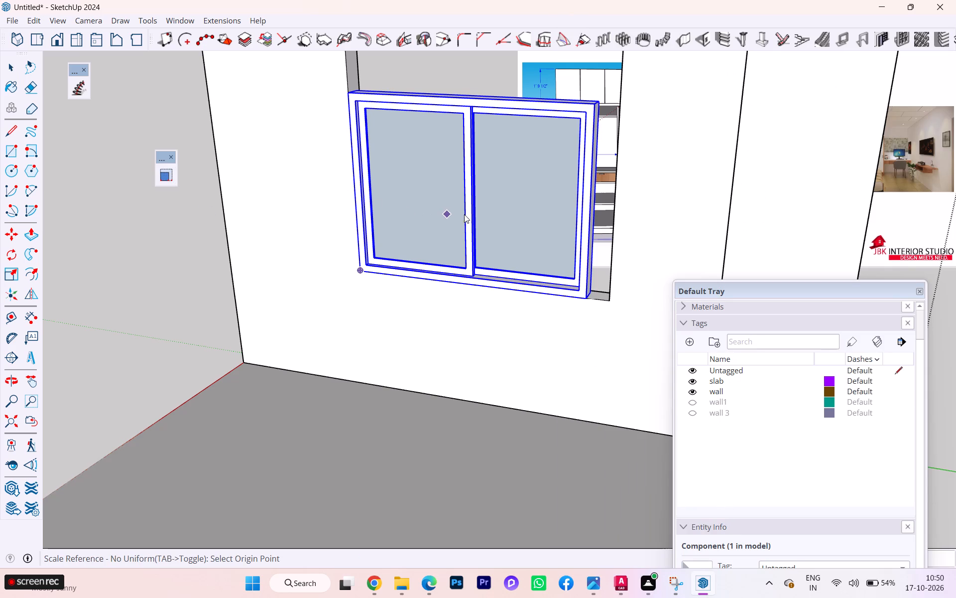
left_click(475, 211)
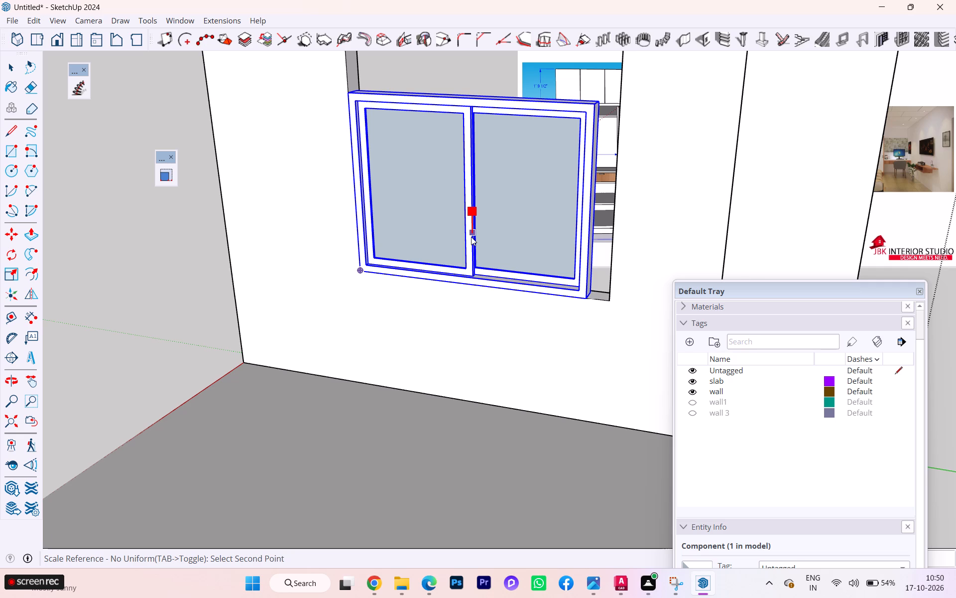
key("Escape")
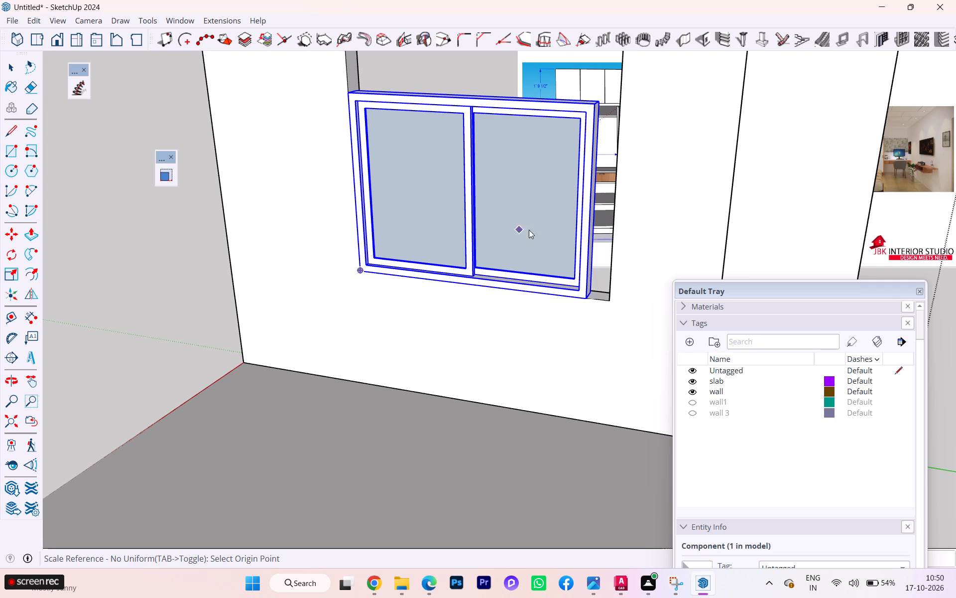
scroll(593, 278, "up", 3)
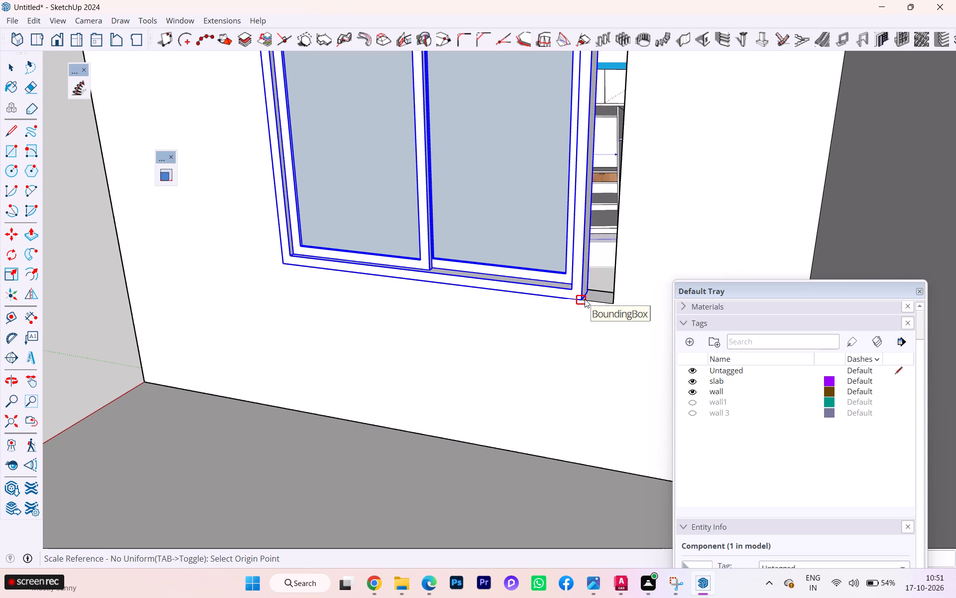
left_click(585, 299)
left_click(610, 299)
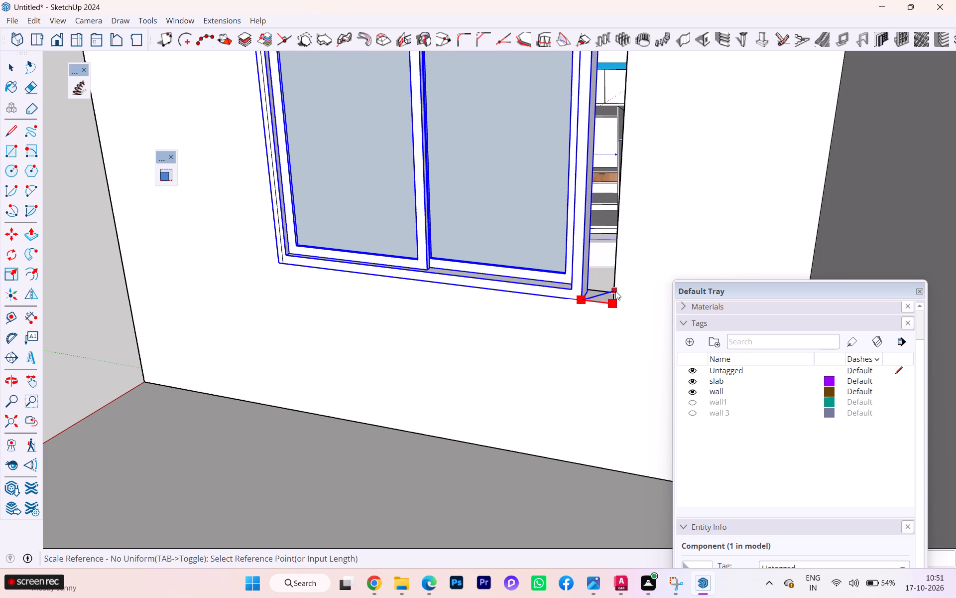
left_click(618, 295)
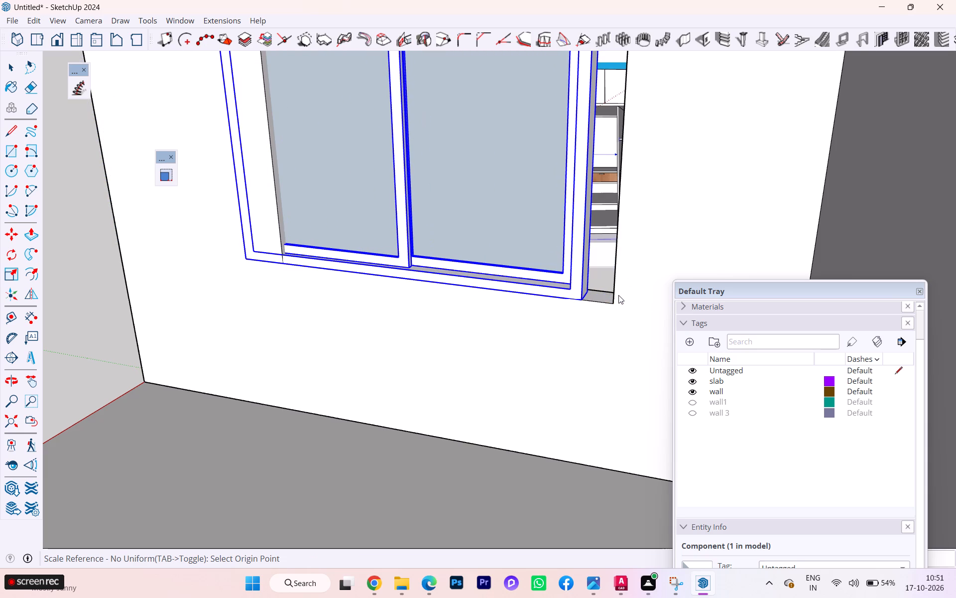
Move the window by its lower corner onto the matching lower corner endpoint of the wall opening.
key("m")
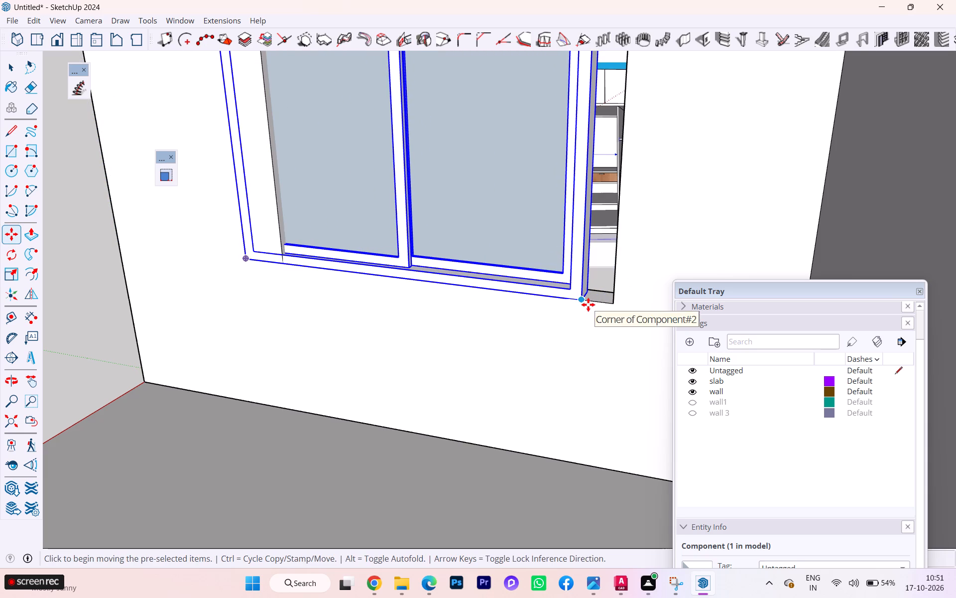
left_click(583, 300)
left_click(615, 301)
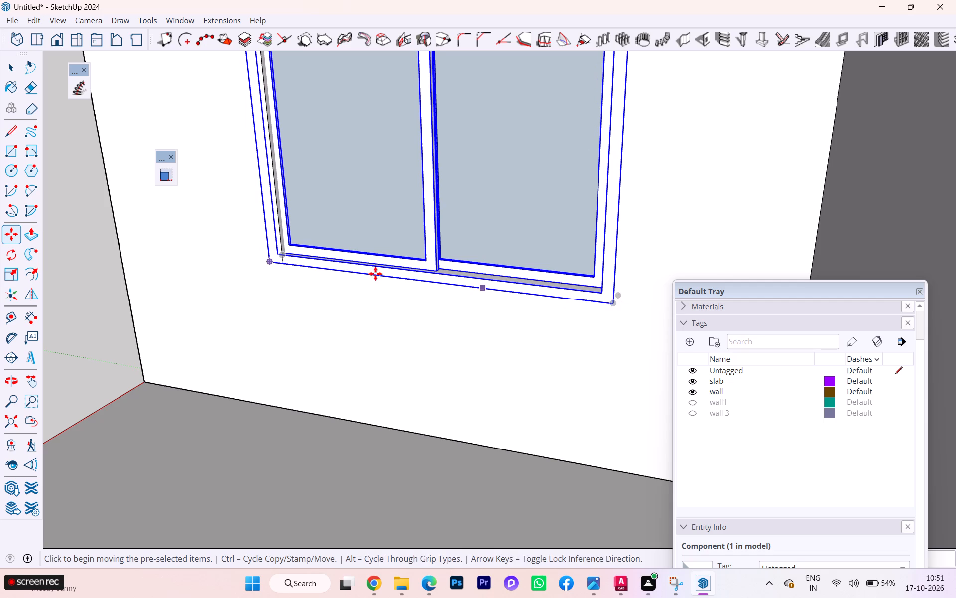
With back edges shown, scale the window's width inward from its overhanging side to the vertical edge of the wall opening.
scroll(271, 261, "up", 1)
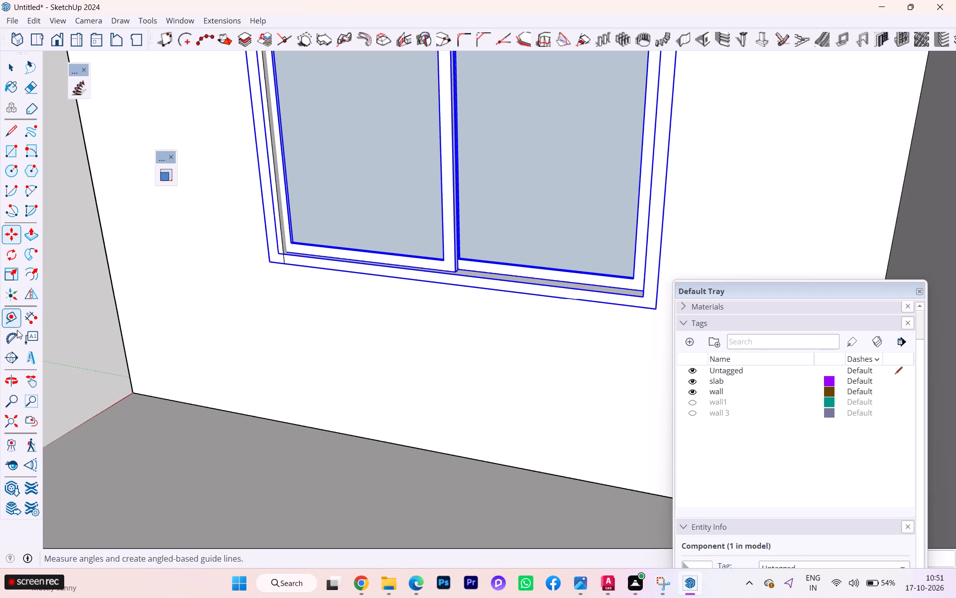
left_click(11, 273)
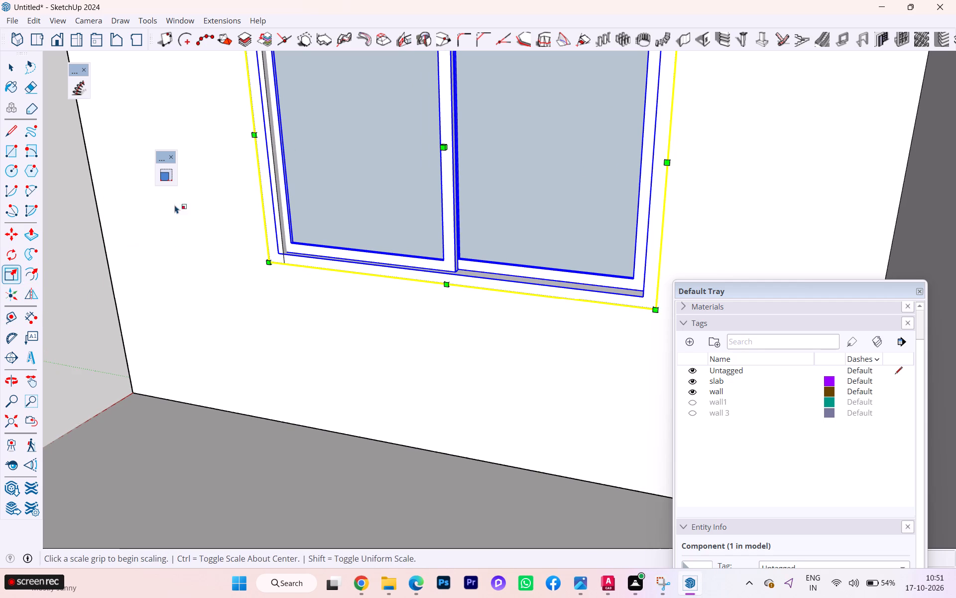
scroll(319, 232, "down", 2)
scroll(394, 237, "down", 2)
middle_click_drag(471, 243, 622, 246)
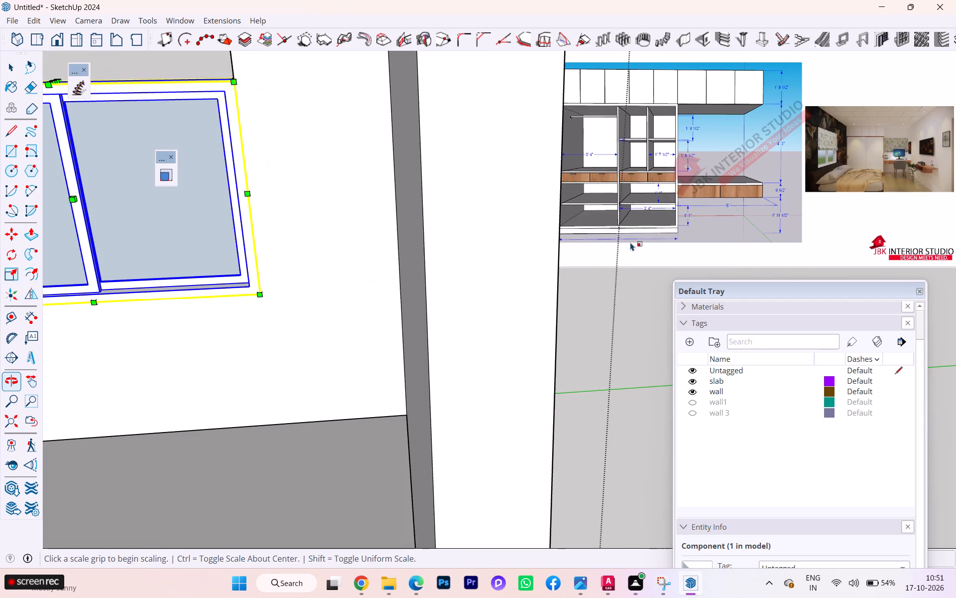
scroll(686, 240, "down", 2)
key("k")
scroll(422, 246, "down", 3)
scroll(535, 253, "up", 2)
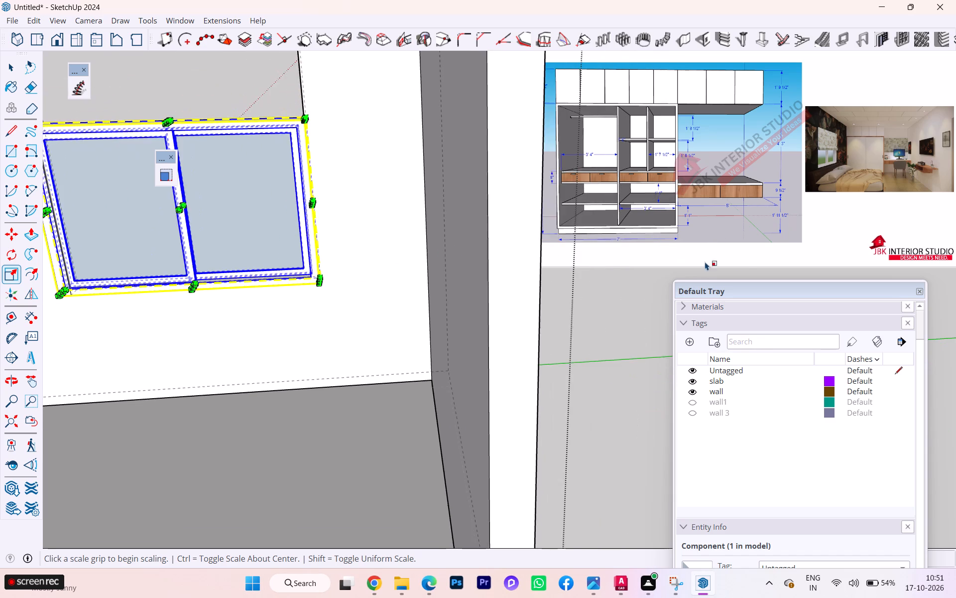
scroll(737, 261, "down", 2)
middle_click_drag(406, 263, 571, 252)
scroll(660, 220, "down", 4)
scroll(143, 251, "up", 1)
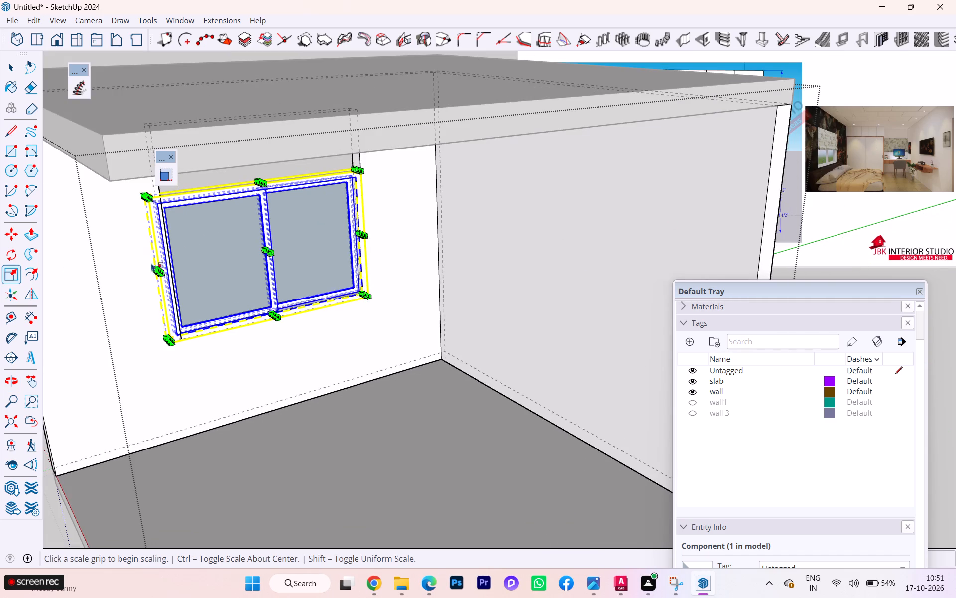
scroll(151, 263, "up", 14)
scroll(161, 281, "down", 2)
scroll(161, 281, "up", 3)
scroll(161, 273, "down", 2)
scroll(161, 273, "up", 4)
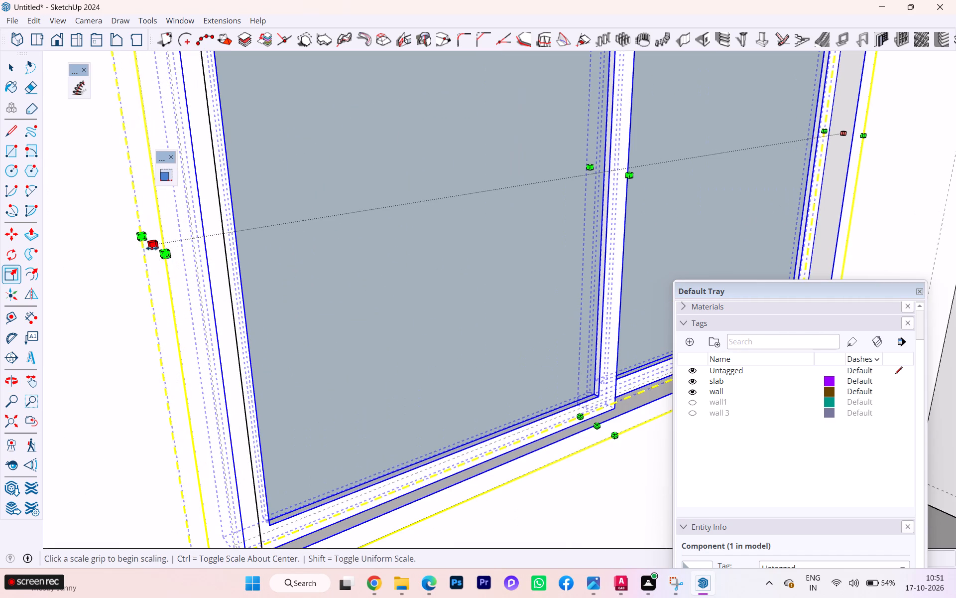
left_click(151, 247)
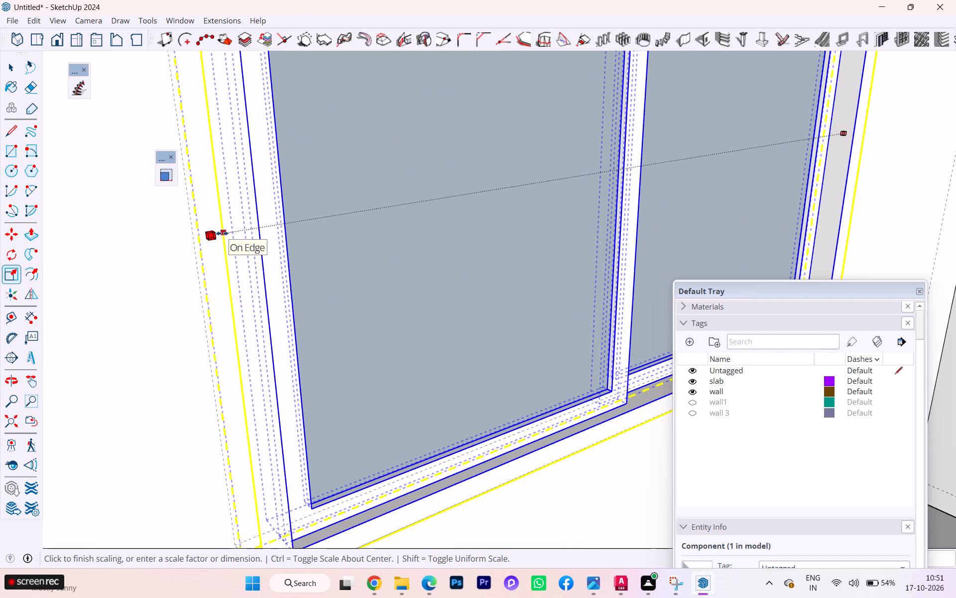
left_click(222, 233)
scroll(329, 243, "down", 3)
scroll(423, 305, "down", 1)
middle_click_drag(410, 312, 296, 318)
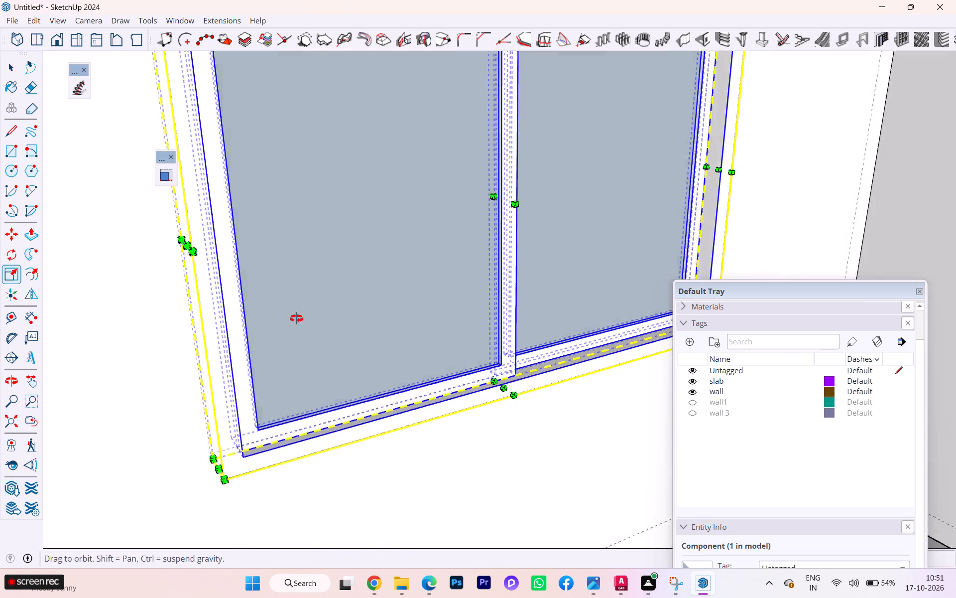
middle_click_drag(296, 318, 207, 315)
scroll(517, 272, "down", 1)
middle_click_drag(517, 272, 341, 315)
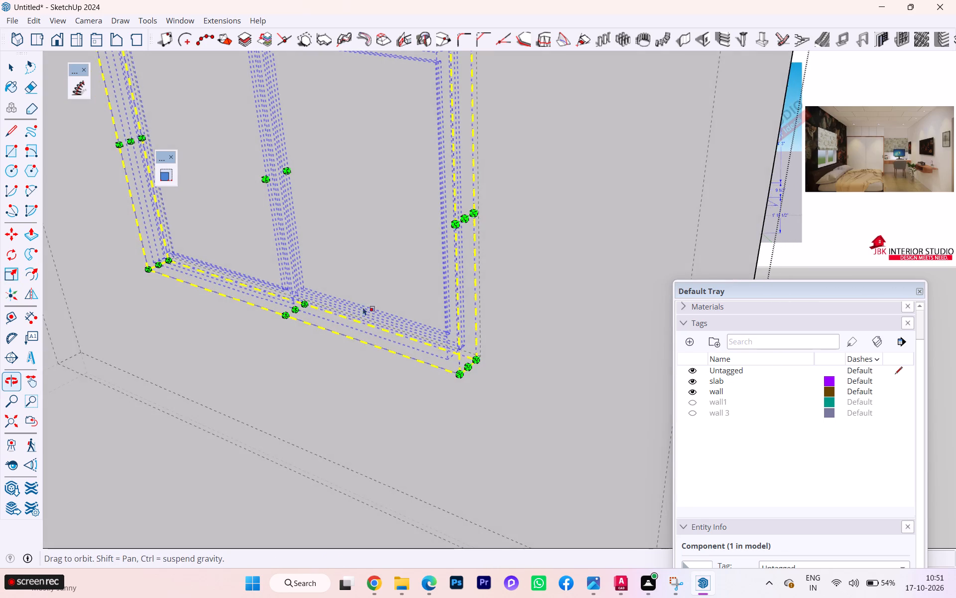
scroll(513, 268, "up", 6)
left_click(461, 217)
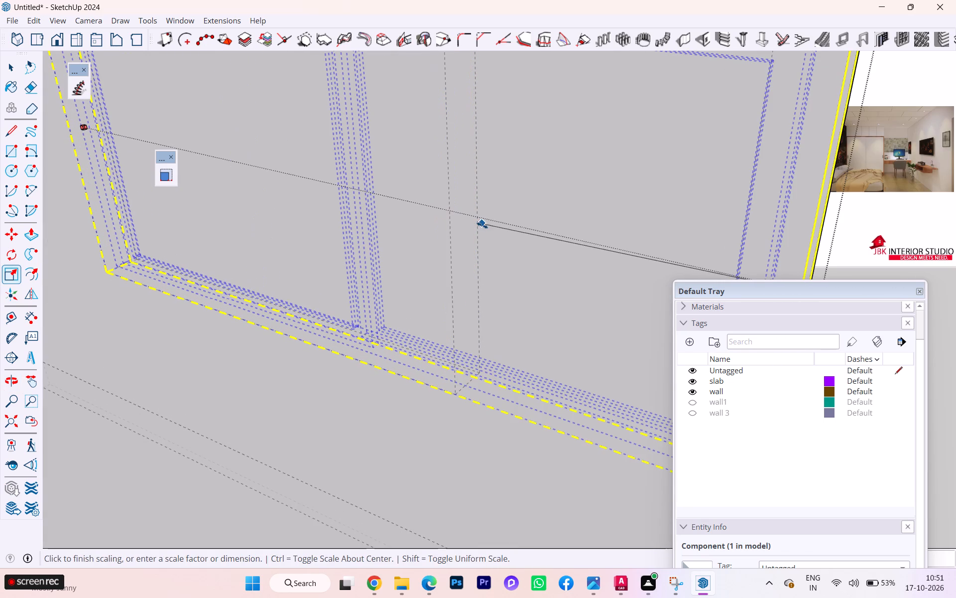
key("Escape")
Scale the window's height upward from its top centre grip to the top edge of the wall opening.
scroll(518, 239, "down", 7)
scroll(554, 262, "down", 1)
scroll(554, 262, "up", 1)
scroll(554, 263, "down", 3)
scroll(554, 264, "up", 6)
scroll(555, 264, "down", 5)
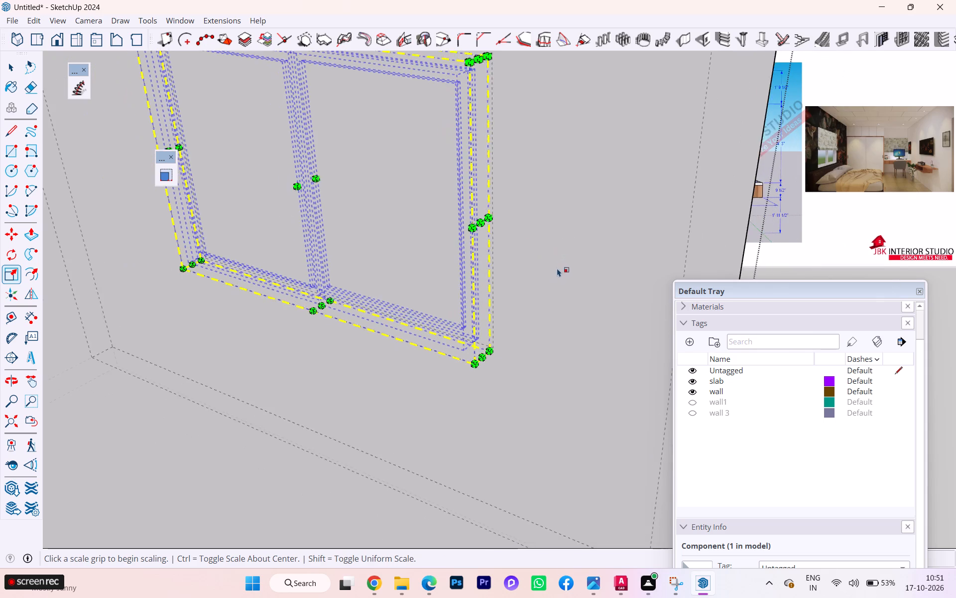
scroll(557, 268, "down", 4)
scroll(565, 276, "up", 1)
scroll(565, 276, "down", 2)
scroll(567, 277, "up", 1)
scroll(567, 277, "down", 8)
scroll(573, 284, "up", 2)
scroll(574, 285, "down", 3)
middle_click_drag(552, 295, 675, 190)
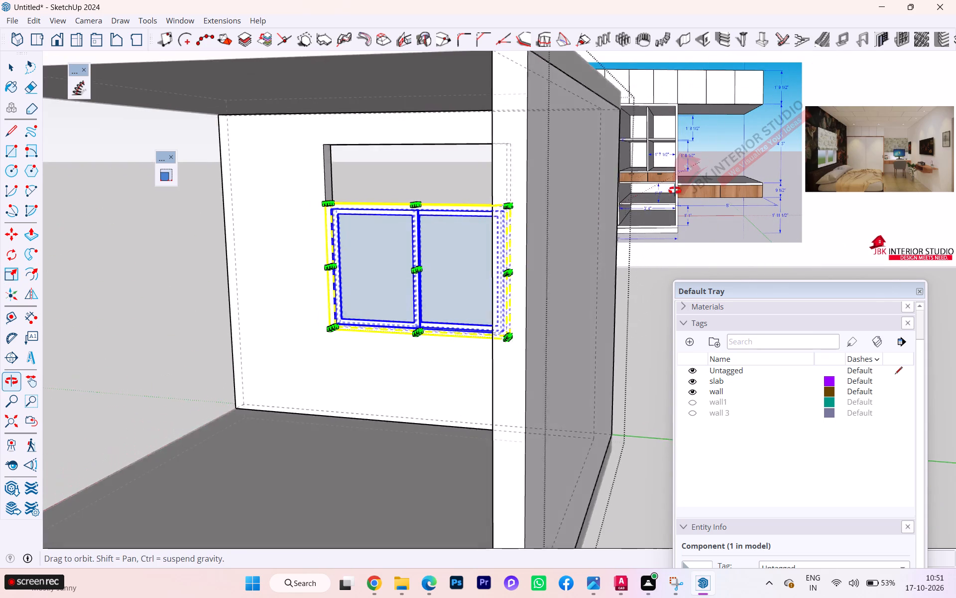
middle_click_drag(675, 190, 709, 189)
scroll(388, 201, "up", 3)
middle_click_drag(404, 206, 386, 256)
scroll(399, 217, "up", 1)
scroll(399, 217, "down", 1)
scroll(399, 217, "up", 4)
scroll(401, 210, "down", 2)
scroll(401, 210, "up", 1)
scroll(401, 209, "down", 4)
scroll(401, 209, "up", 12)
scroll(403, 201, "down", 1)
scroll(403, 201, "up", 4)
scroll(401, 203, "down", 1)
scroll(401, 203, "up", 3)
scroll(401, 203, "down", 1)
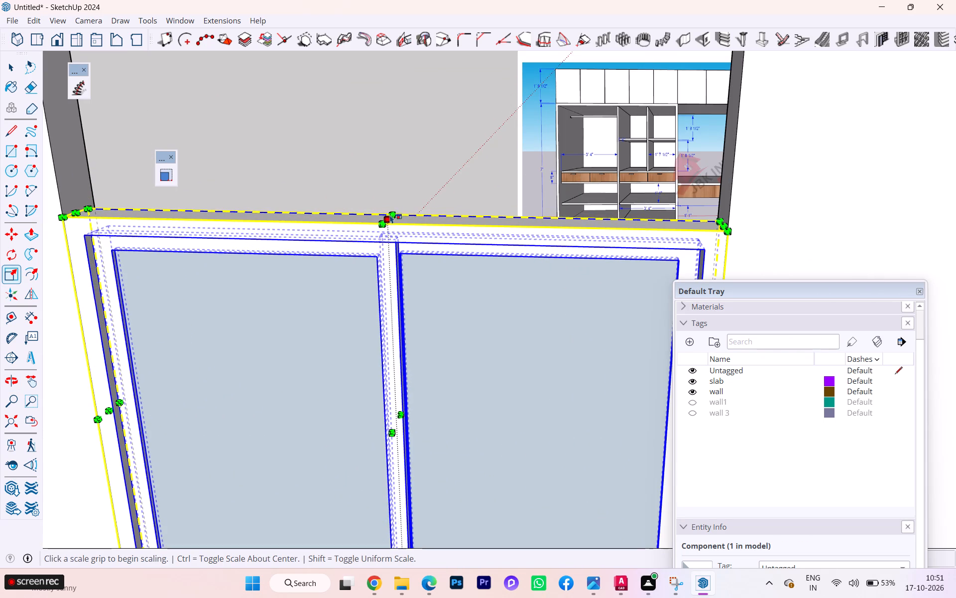
scroll(385, 219, "down", 2)
scroll(385, 219, "up", 2)
left_click(385, 219)
scroll(383, 175, "down", 1)
scroll(383, 175, "up", 1)
scroll(383, 175, "down", 8)
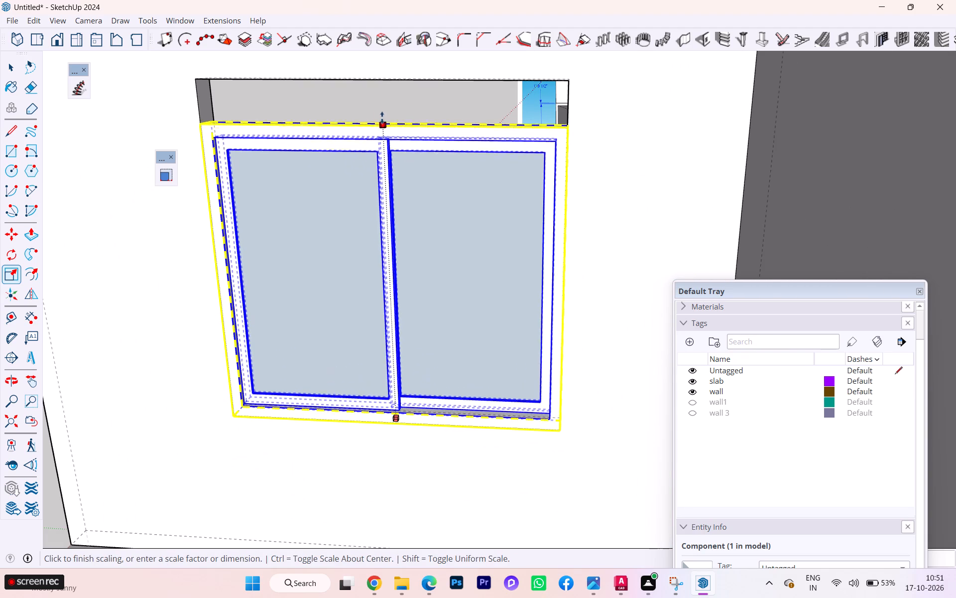
left_click(381, 81)
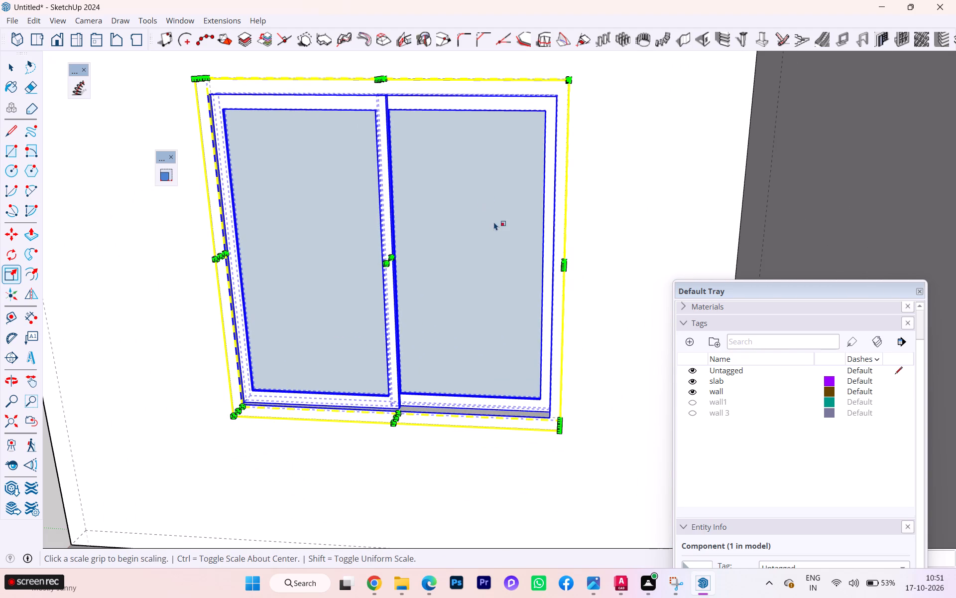
key("space")
Deselect the window and turn off the display of back edges in the room model.
scroll(470, 243, "down", 4)
scroll(468, 269, "up", 2)
scroll(468, 269, "down", 6)
scroll(480, 283, "up", 1)
scroll(480, 283, "down", 2)
scroll(483, 287, "up", 1)
scroll(483, 287, "down", 12)
left_click(606, 335)
scroll(395, 336, "down", 1)
middle_click_drag(395, 336, 668, 303)
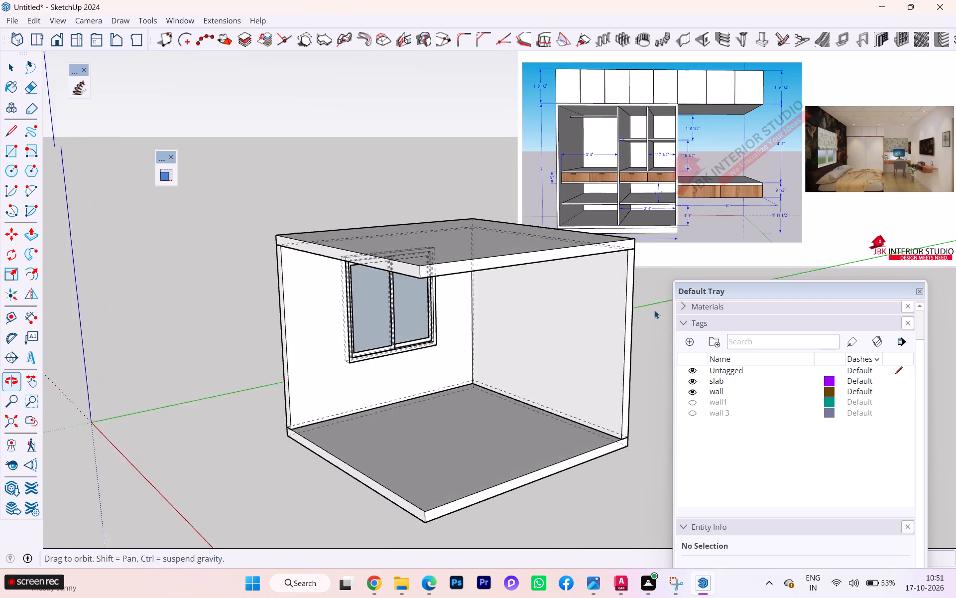
middle_click_drag(367, 330, 646, 320)
left_click(235, 390)
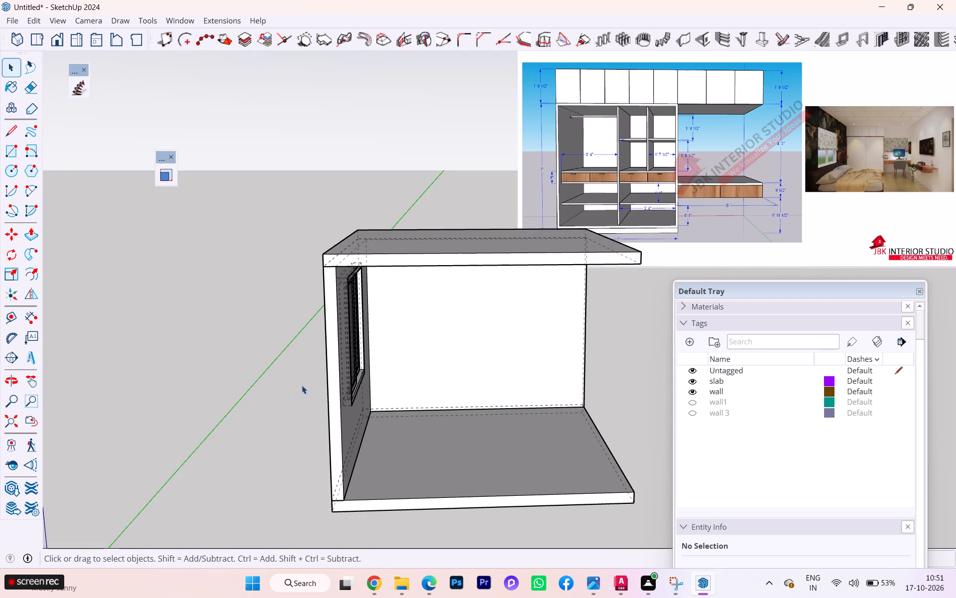
key("k")
Open the window component for editing from the room's interior side, down to its nested right-hand sash.
scroll(367, 389, "down", 1)
middle_click_drag(367, 389, 208, 389)
scroll(370, 359, "up", 6)
scroll(408, 314, "down", 1)
scroll(408, 313, "up", 8)
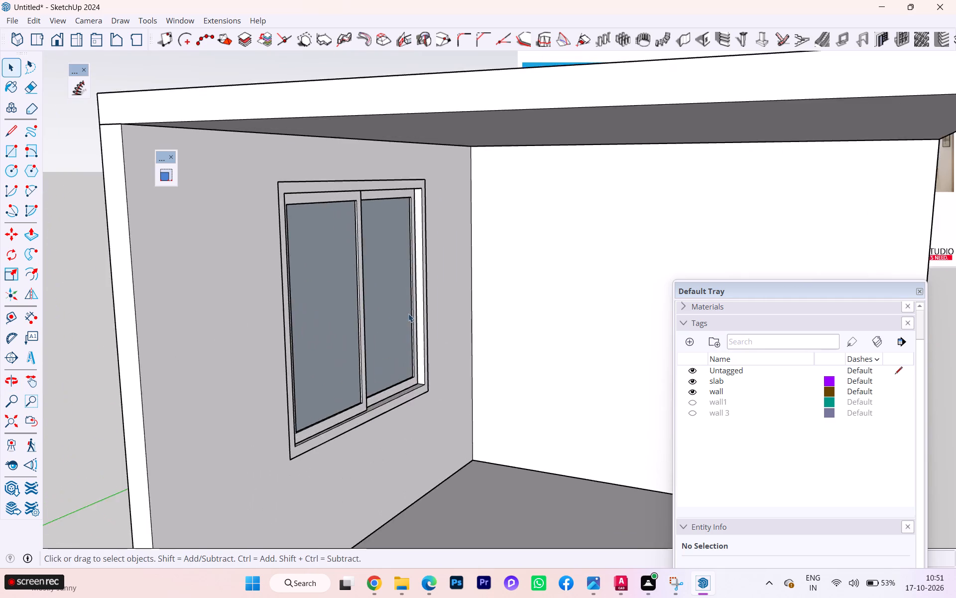
scroll(408, 313, "up", 11)
scroll(377, 320, "down", 4)
left_click(355, 337)
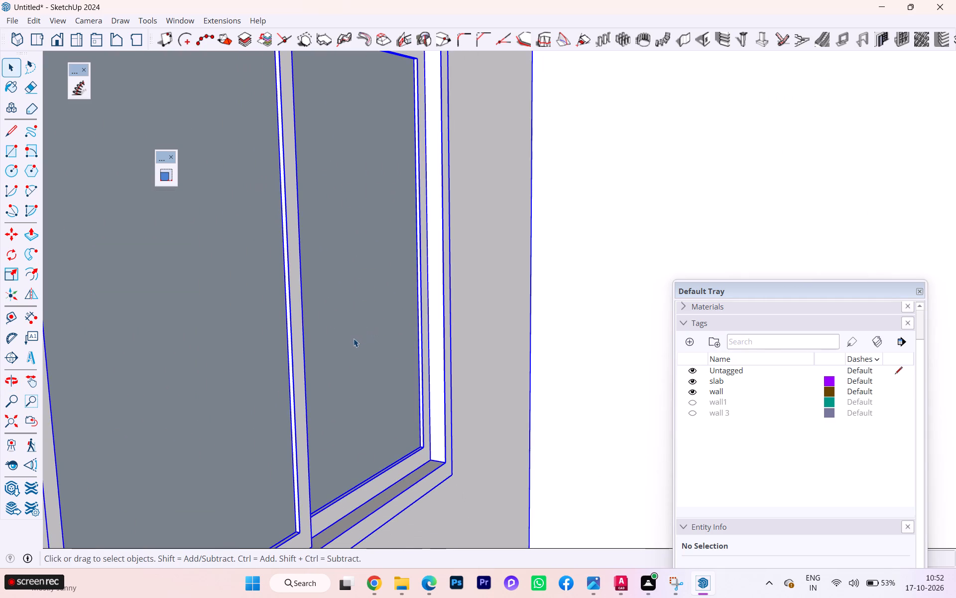
double_click(351, 341)
left_click(351, 341)
left_click(351, 341)
double_click(351, 341)
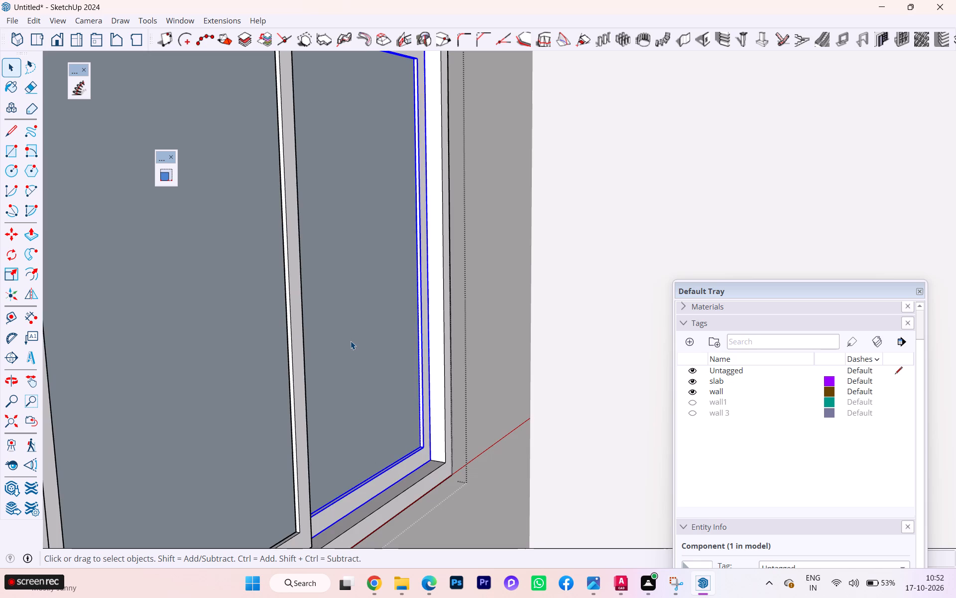
double_click(351, 341)
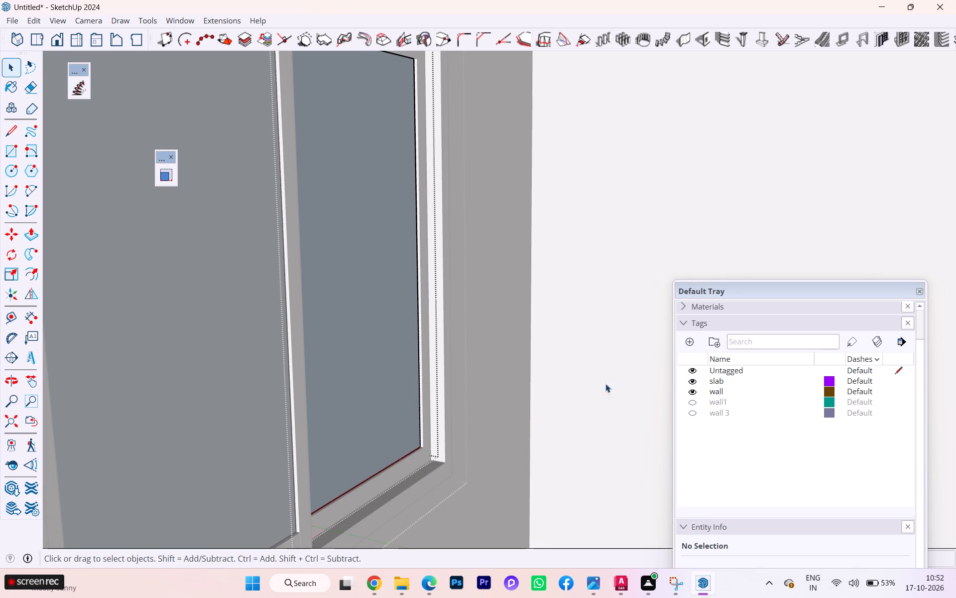
Paint the right-hand sash's pane with Translucent Glass Blue from the Glass and Mirrors materials, and close the sash.
scroll(698, 306, "up", 10)
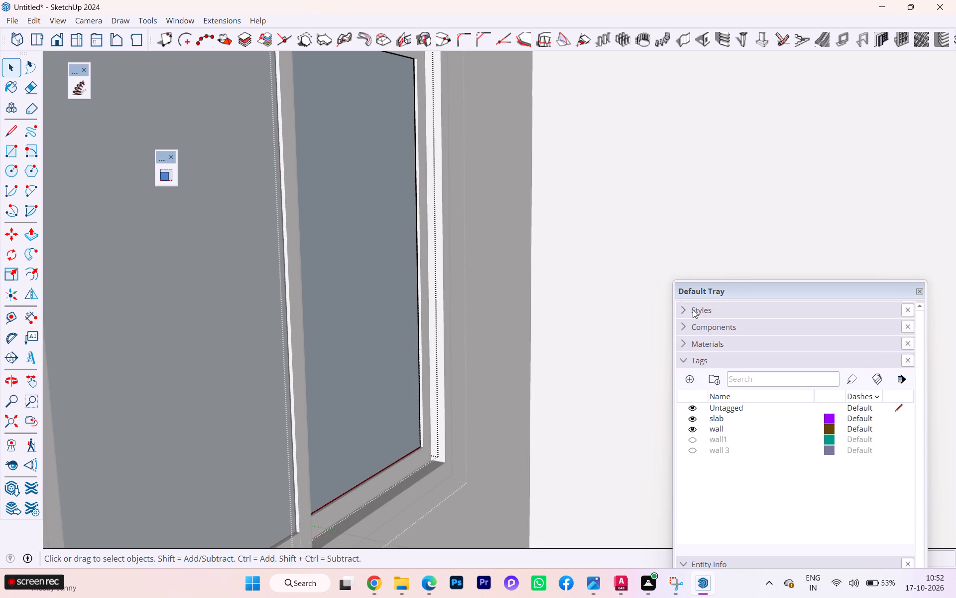
left_click(693, 309)
left_click(692, 310)
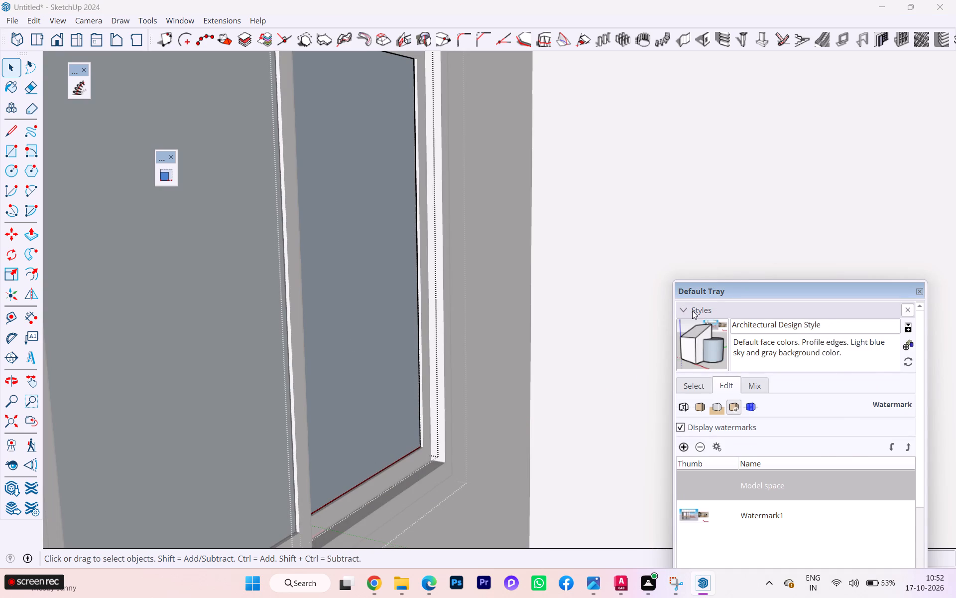
left_click(690, 347)
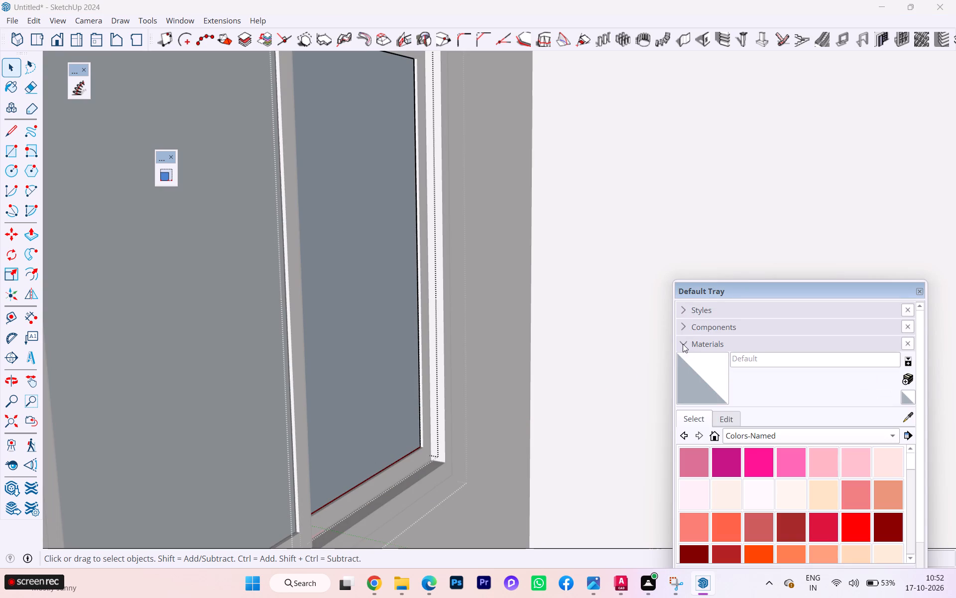
left_click(728, 433)
left_click(741, 442)
left_click(791, 461)
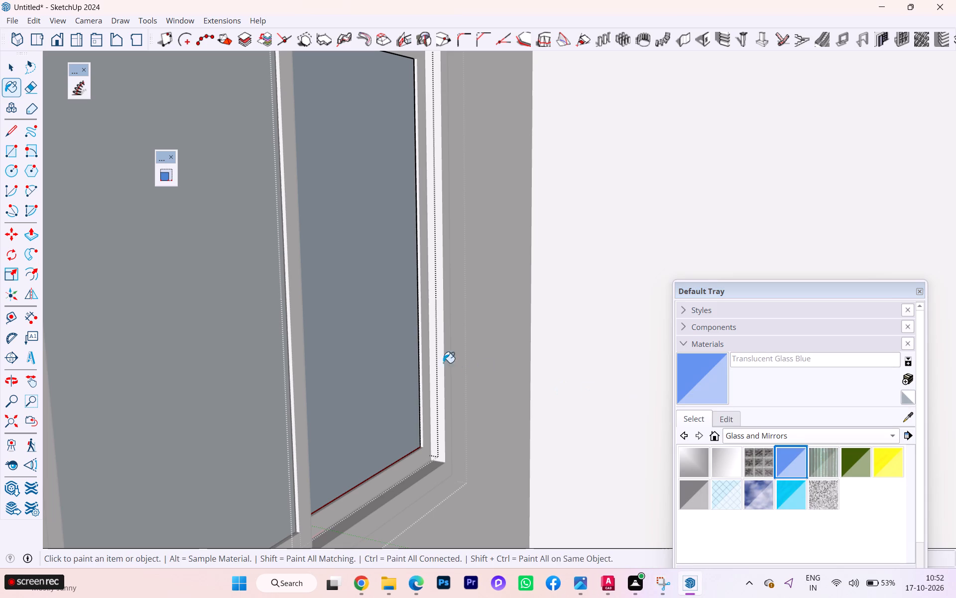
left_click(369, 347)
scroll(375, 357, "down", 2)
scroll(375, 358, "up", 1)
scroll(375, 359, "down", 4)
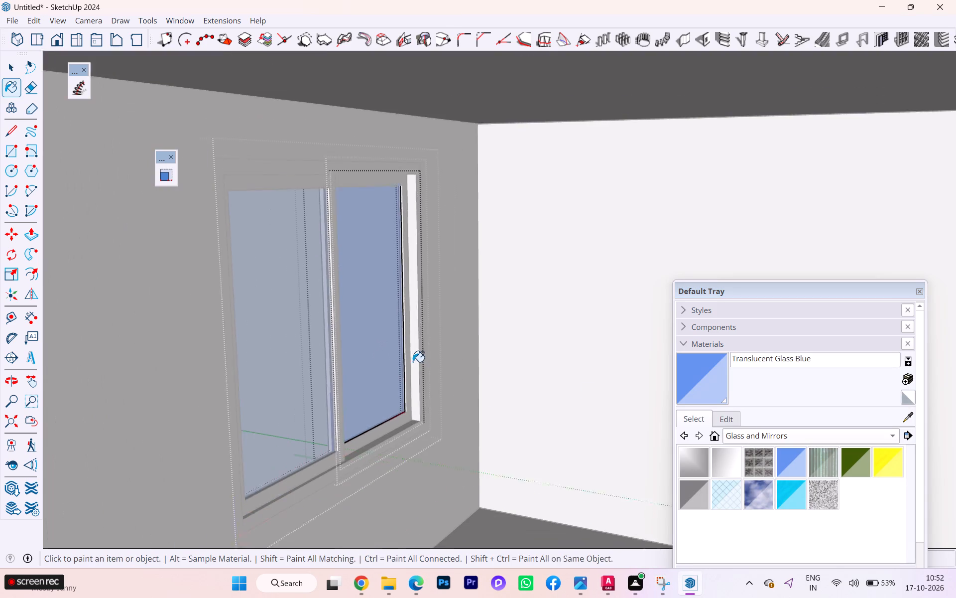
scroll(413, 362, "down", 2)
key("space")
scroll(417, 361, "down", 7)
scroll(462, 362, "up", 2)
scroll(462, 362, "down", 1)
left_click(229, 370)
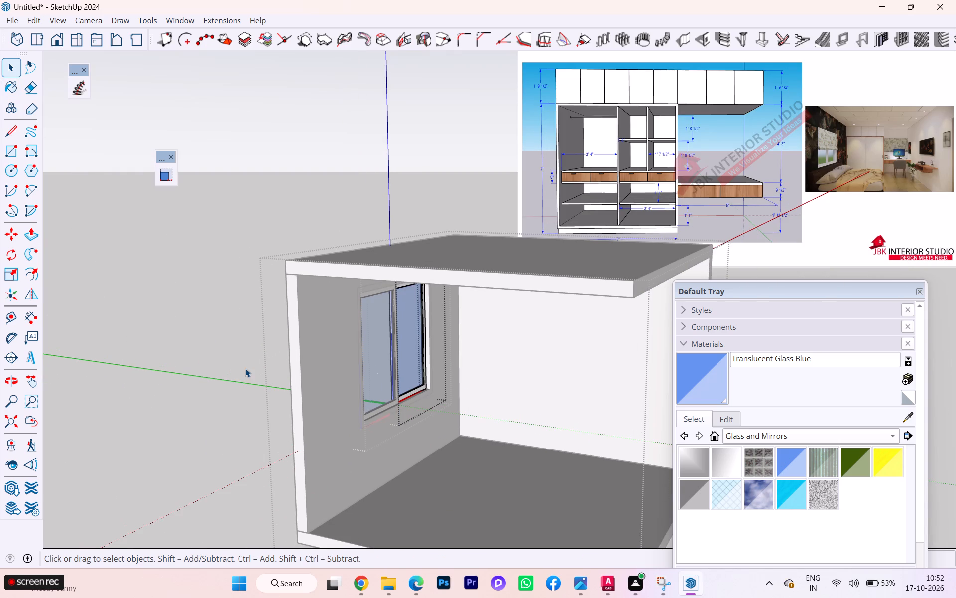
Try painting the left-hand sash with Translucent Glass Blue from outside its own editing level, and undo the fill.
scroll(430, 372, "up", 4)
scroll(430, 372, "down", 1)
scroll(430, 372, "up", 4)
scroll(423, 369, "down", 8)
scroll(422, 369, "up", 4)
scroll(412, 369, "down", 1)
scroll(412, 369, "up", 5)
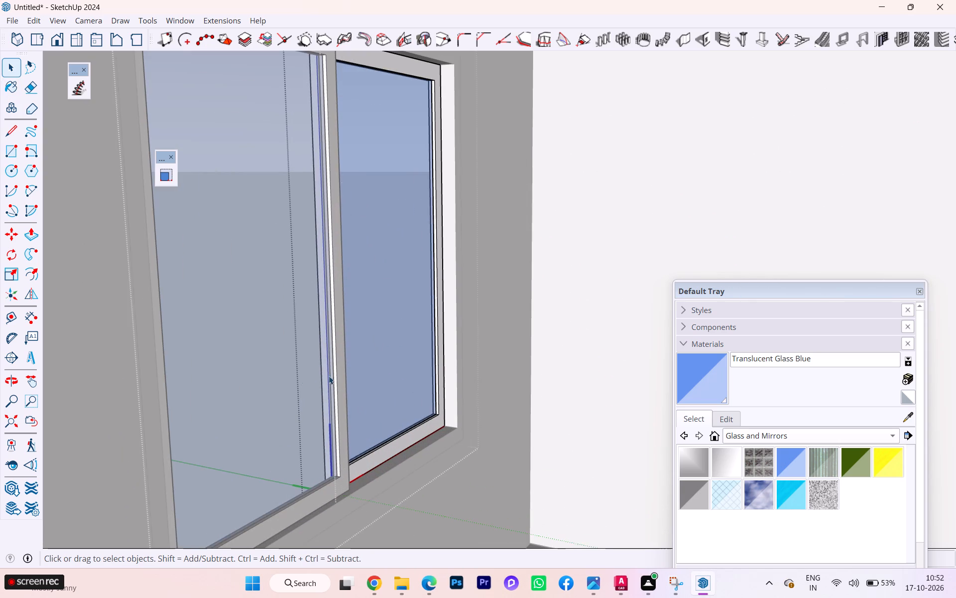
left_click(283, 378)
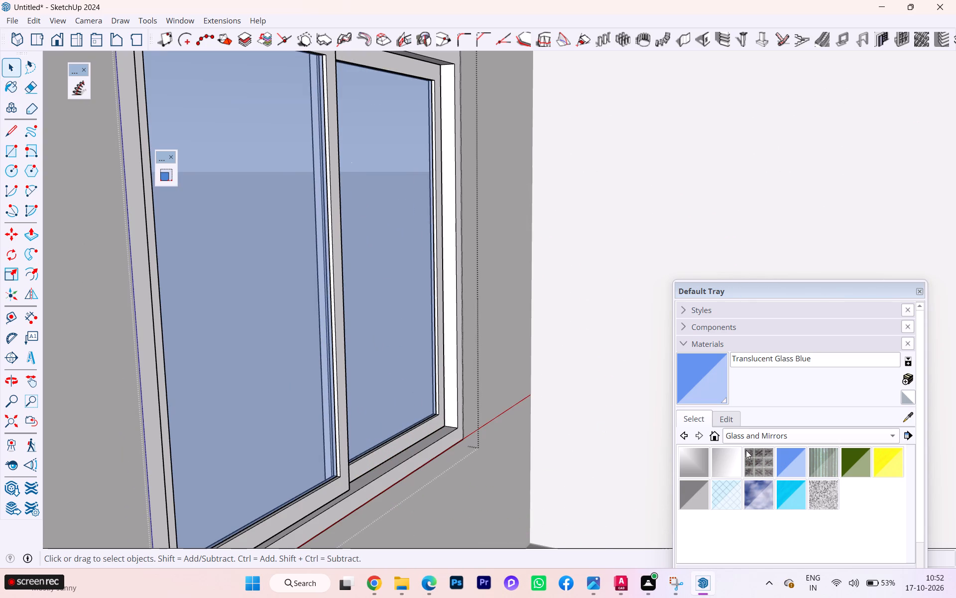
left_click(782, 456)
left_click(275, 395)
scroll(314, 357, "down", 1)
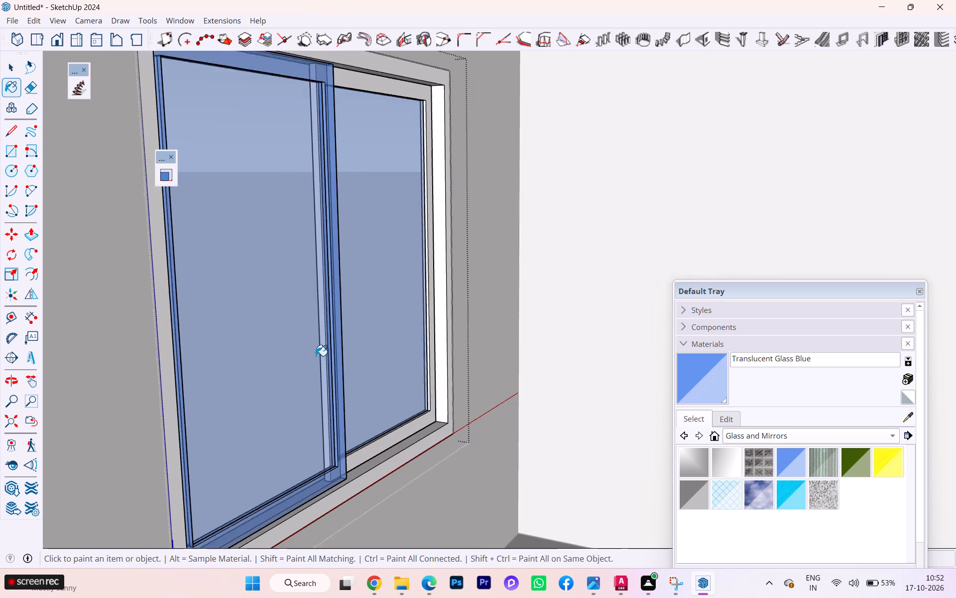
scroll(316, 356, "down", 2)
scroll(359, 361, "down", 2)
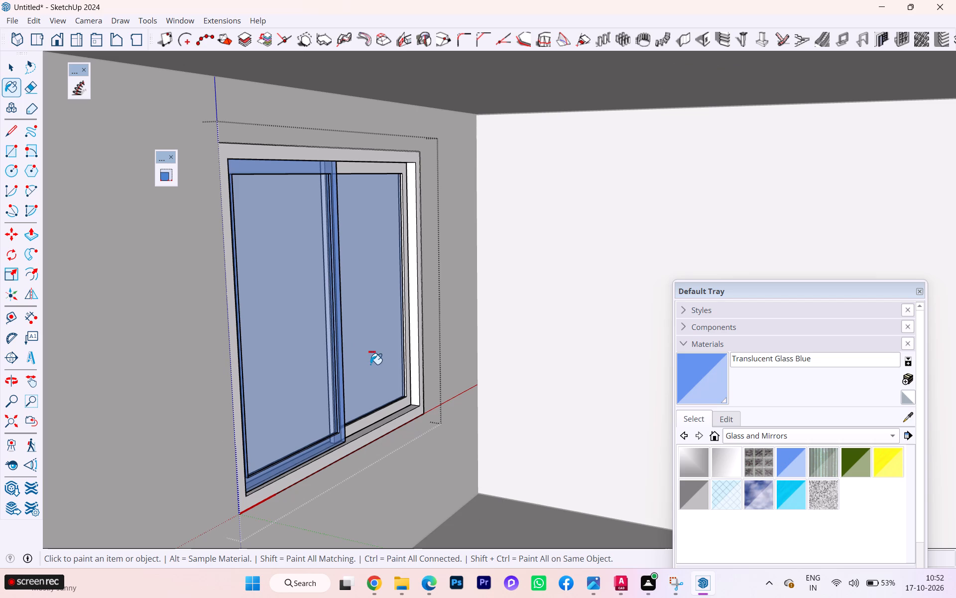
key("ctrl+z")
Paint the left-hand sash with Translucent Glass Blue again.
left_click(294, 376)
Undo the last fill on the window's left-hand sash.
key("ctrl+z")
Open the left-hand sash down to its nested level, paint its pane with Translucent Glass Blue, and close the sash.
left_click(13, 70)
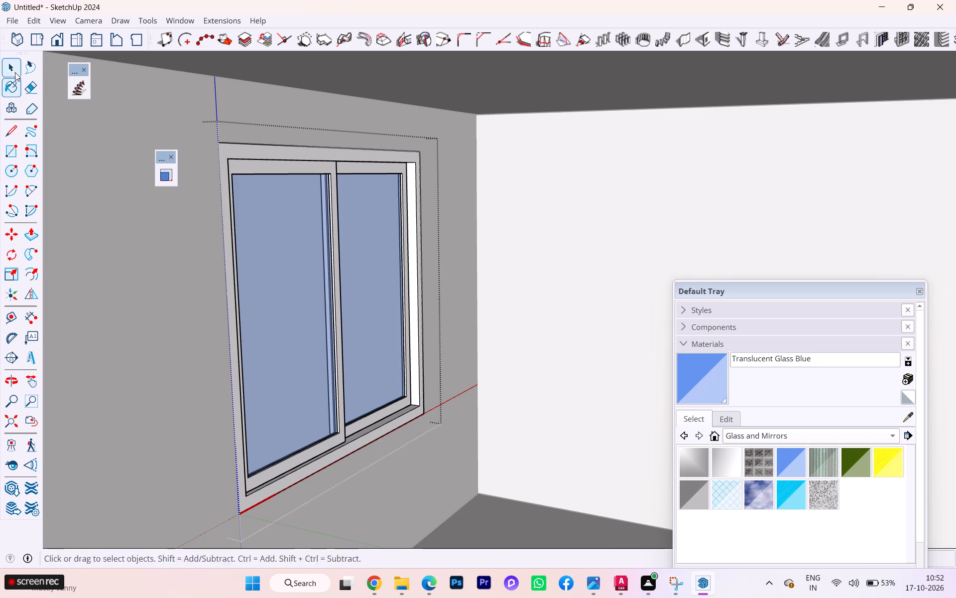
double_click(284, 278)
left_click(284, 278)
left_click(284, 278)
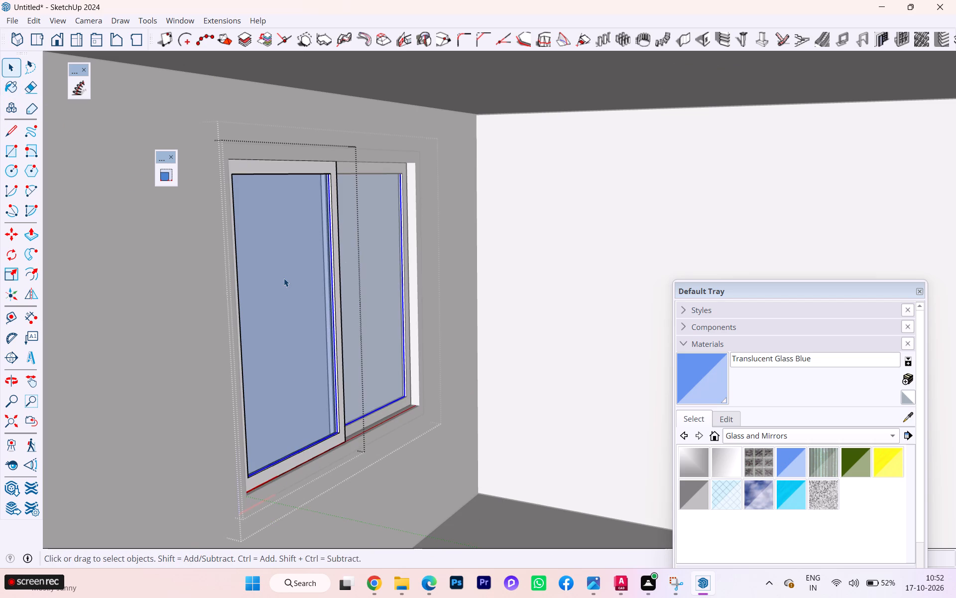
left_click(794, 466)
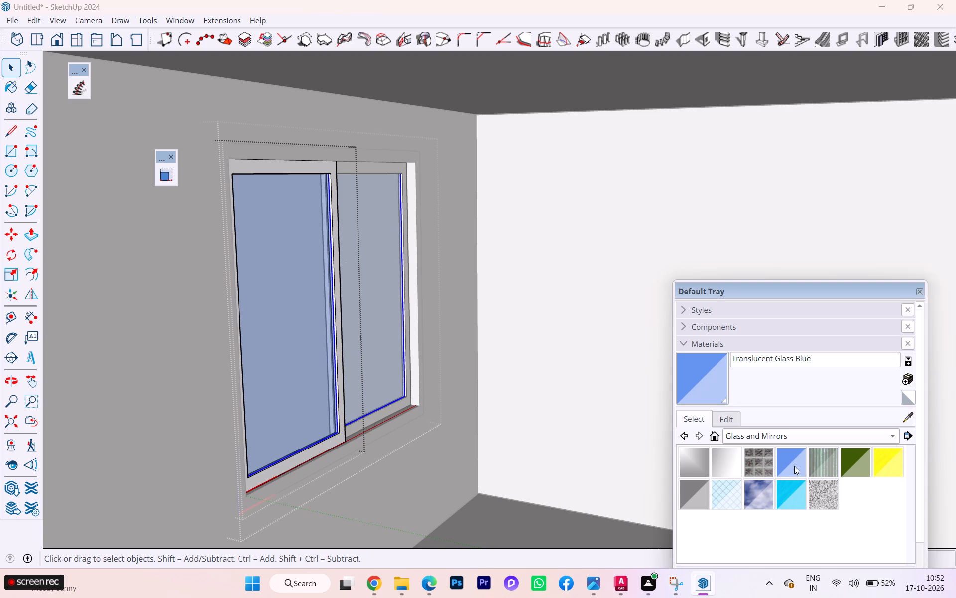
left_click(276, 340)
left_click(382, 332)
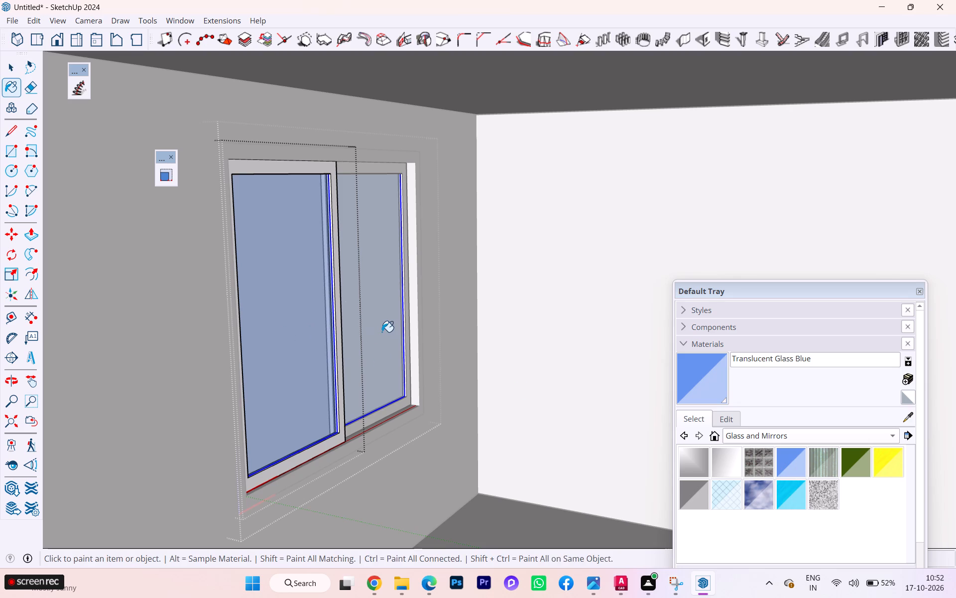
key("space")
scroll(285, 322, "down", 7)
scroll(296, 311, "up", 1)
scroll(296, 310, "down", 2)
left_click(126, 319)
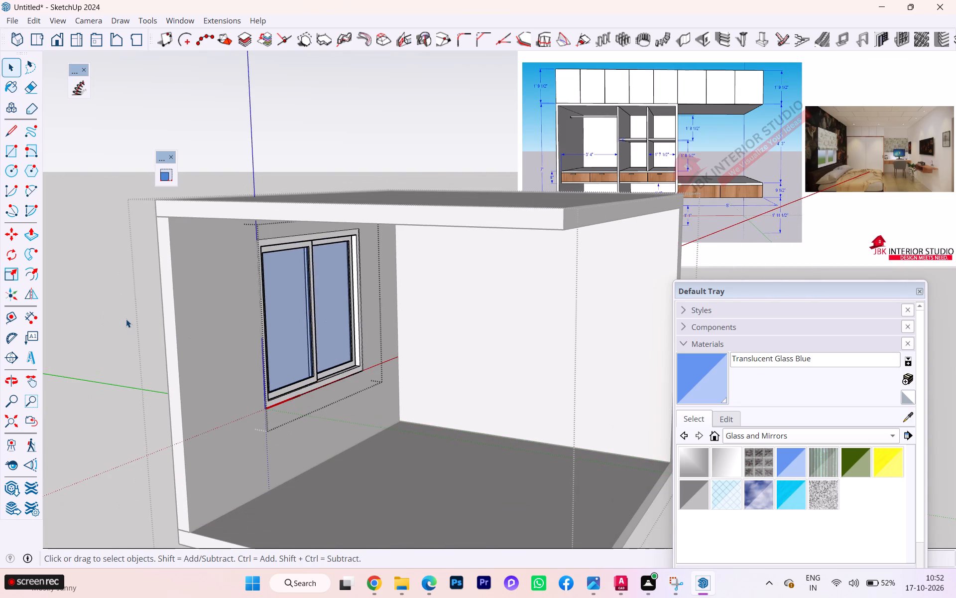
Examine the window's glazing up close from both sides, and close the window component.
scroll(356, 315, "down", 1)
scroll(358, 313, "up", 4)
scroll(335, 311, "down", 1)
scroll(332, 310, "up", 4)
scroll(315, 304, "down", 2)
scroll(312, 303, "up", 10)
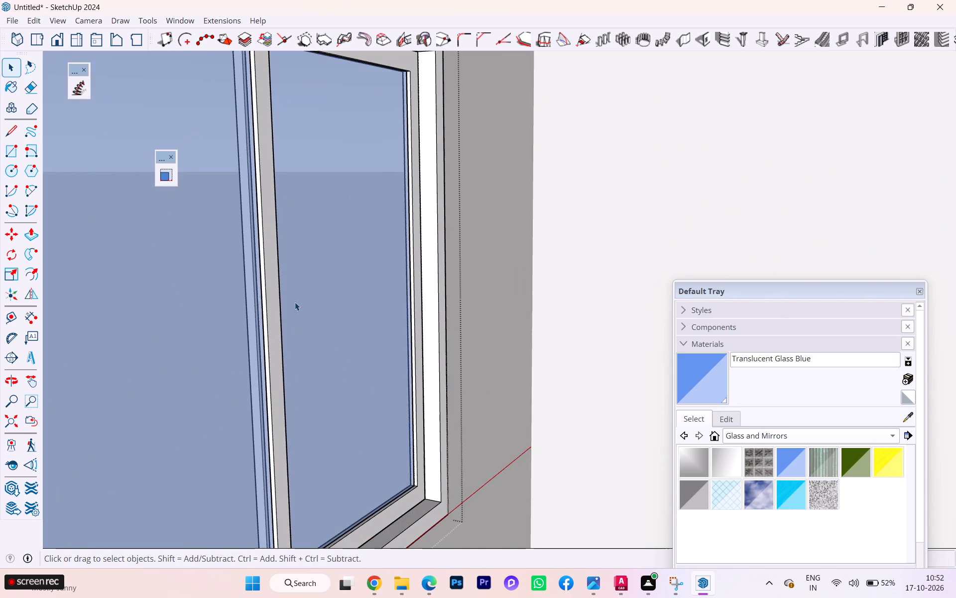
scroll(310, 288, "down", 1)
middle_click_drag(262, 298, 218, 307)
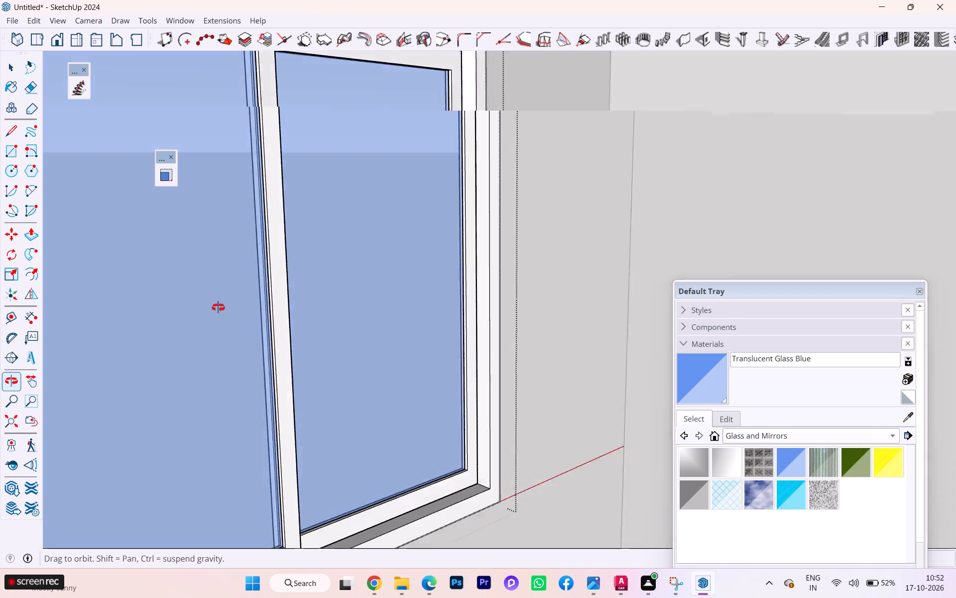
middle_click_drag(218, 307, 690, 311)
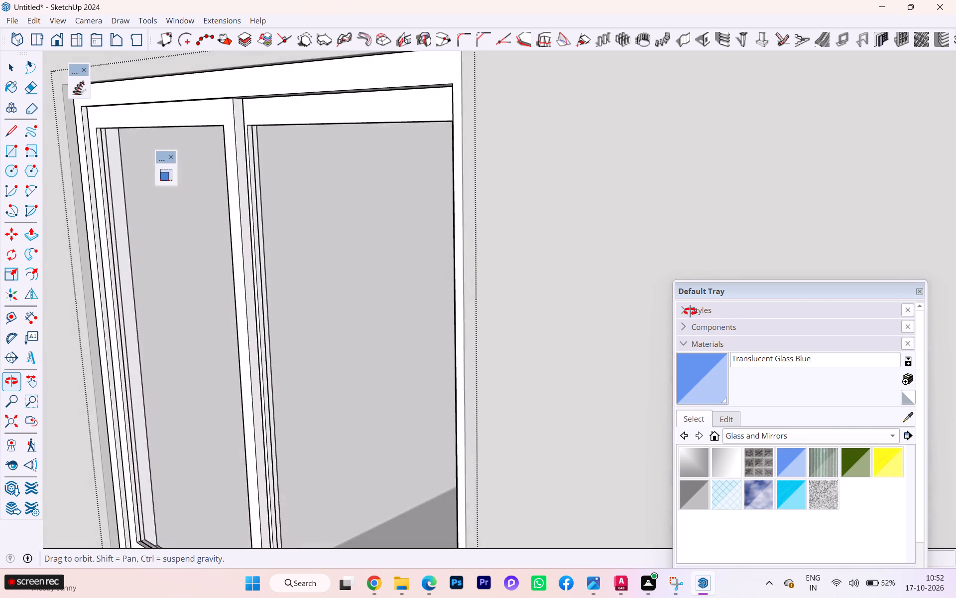
middle_click_drag(690, 311, 419, 336)
scroll(377, 299, "down", 2)
scroll(377, 299, "up", 2)
scroll(377, 299, "down", 2)
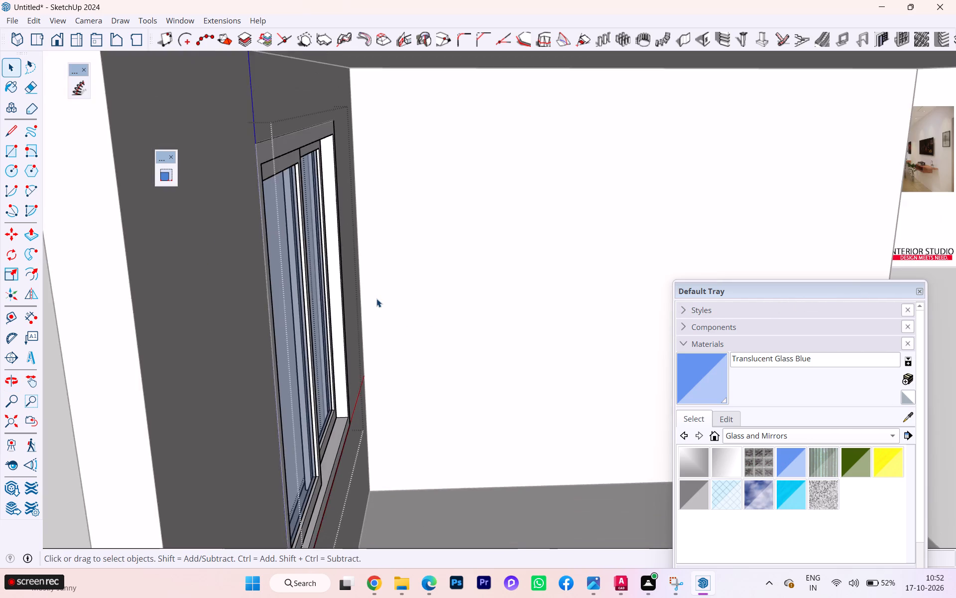
scroll(376, 299, "down", 3)
scroll(392, 298, "up", 1)
scroll(397, 298, "down", 3)
middle_click_drag(452, 319, 310, 325)
scroll(274, 306, "down", 2)
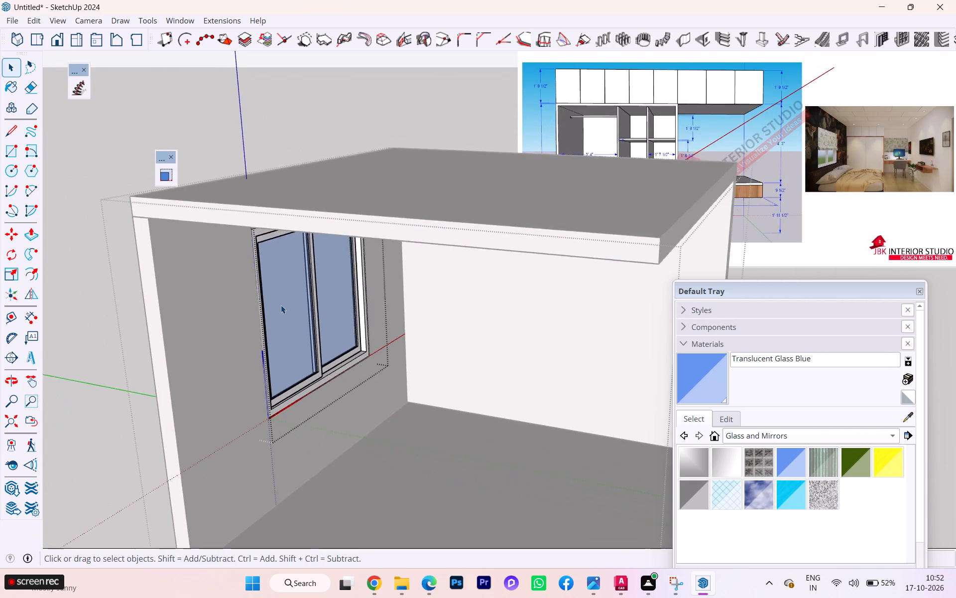
scroll(281, 305, "down", 5)
middle_click_drag(299, 309, 298, 255)
key("space")
left_click(126, 320)
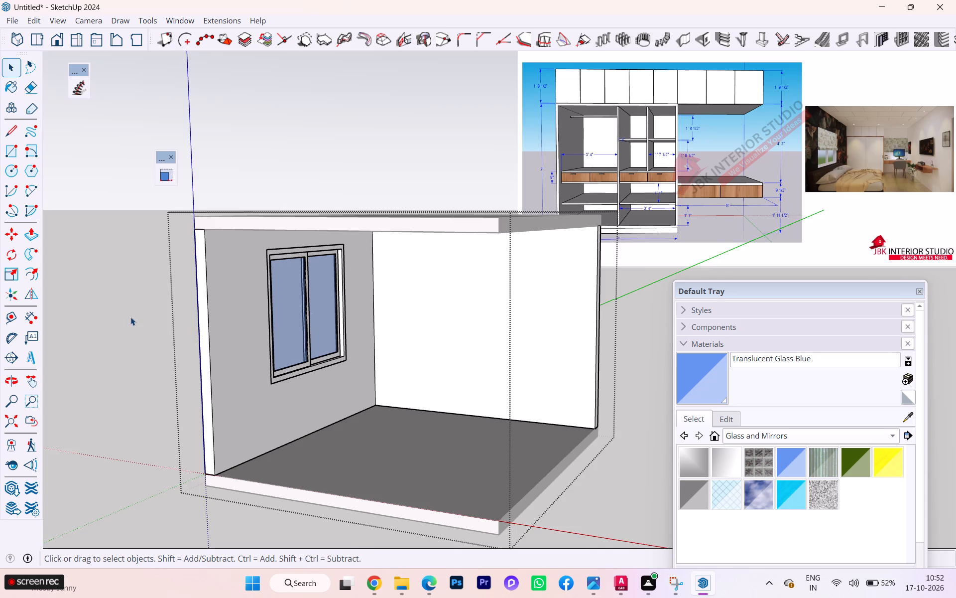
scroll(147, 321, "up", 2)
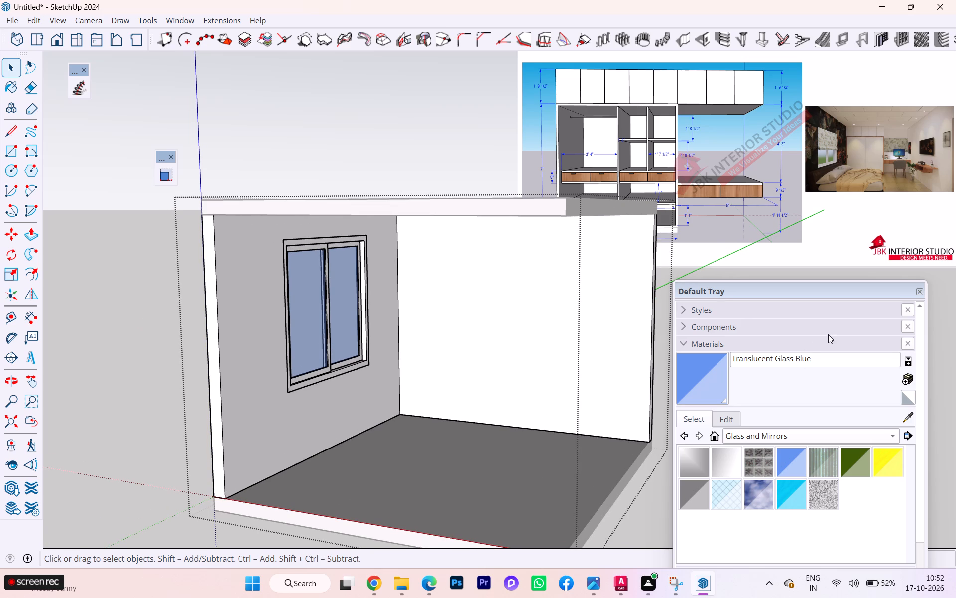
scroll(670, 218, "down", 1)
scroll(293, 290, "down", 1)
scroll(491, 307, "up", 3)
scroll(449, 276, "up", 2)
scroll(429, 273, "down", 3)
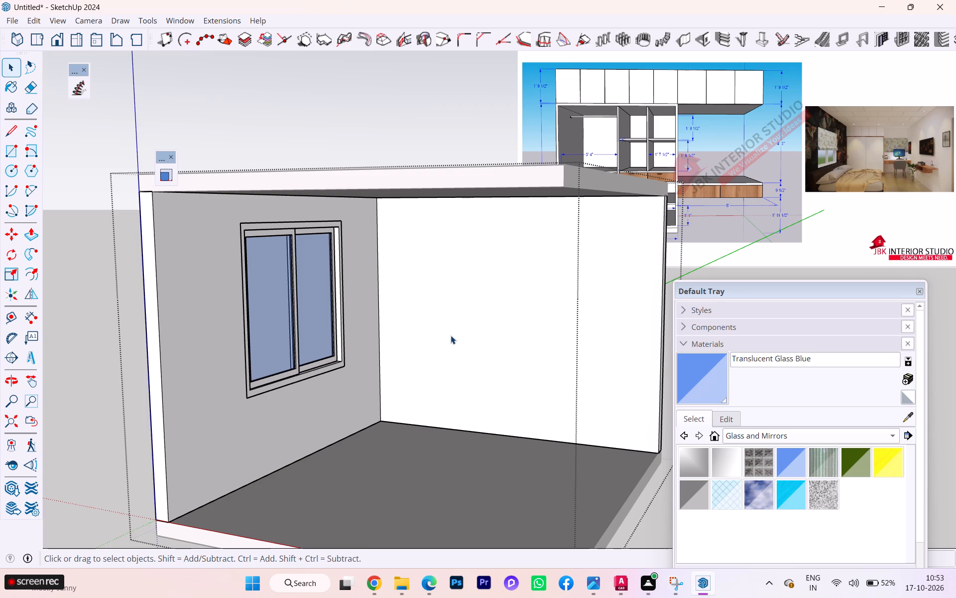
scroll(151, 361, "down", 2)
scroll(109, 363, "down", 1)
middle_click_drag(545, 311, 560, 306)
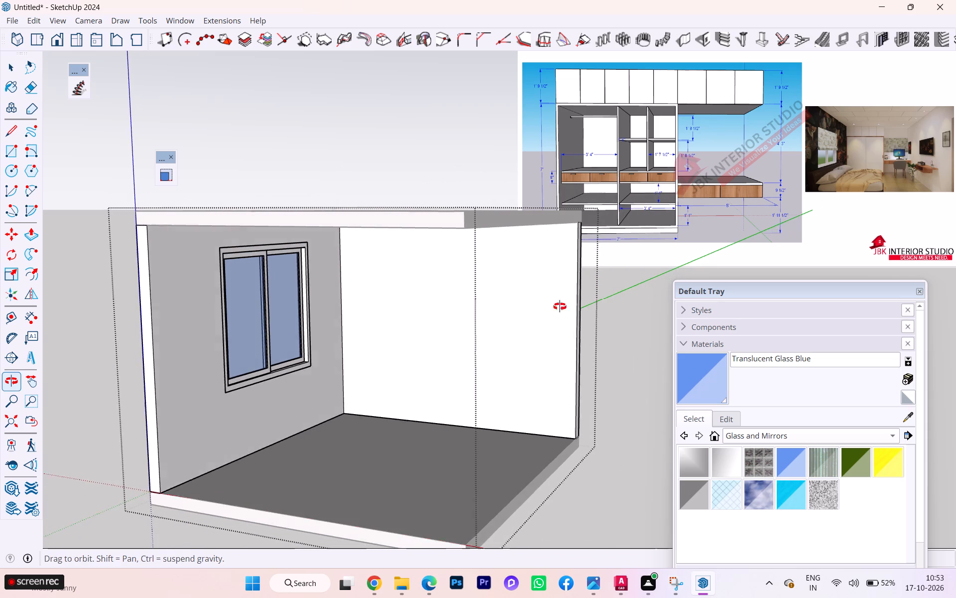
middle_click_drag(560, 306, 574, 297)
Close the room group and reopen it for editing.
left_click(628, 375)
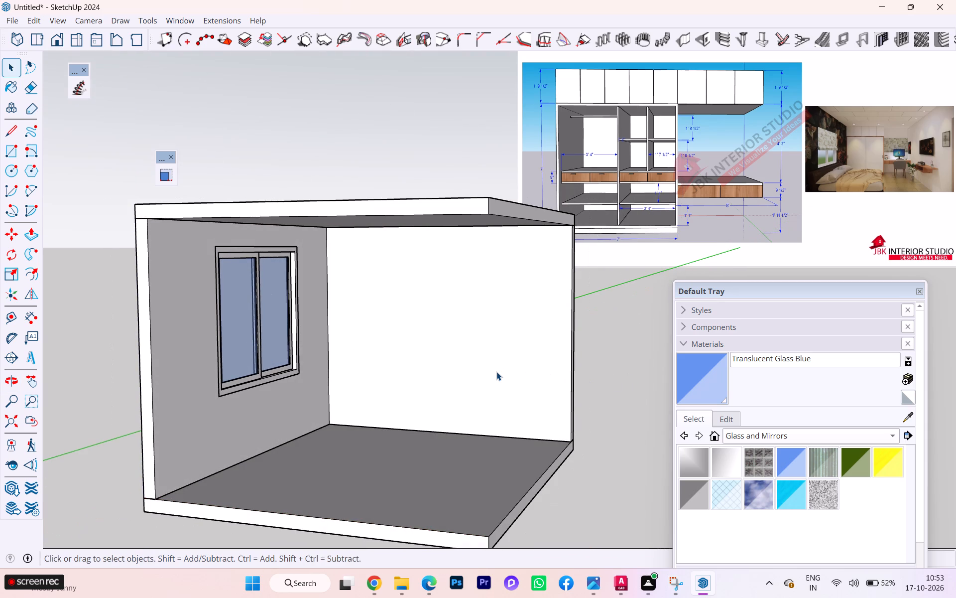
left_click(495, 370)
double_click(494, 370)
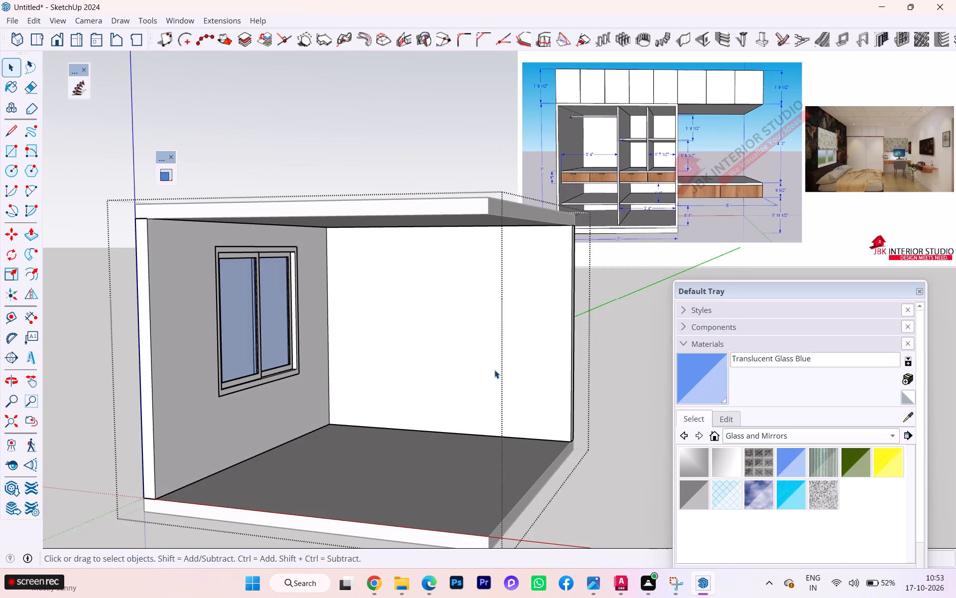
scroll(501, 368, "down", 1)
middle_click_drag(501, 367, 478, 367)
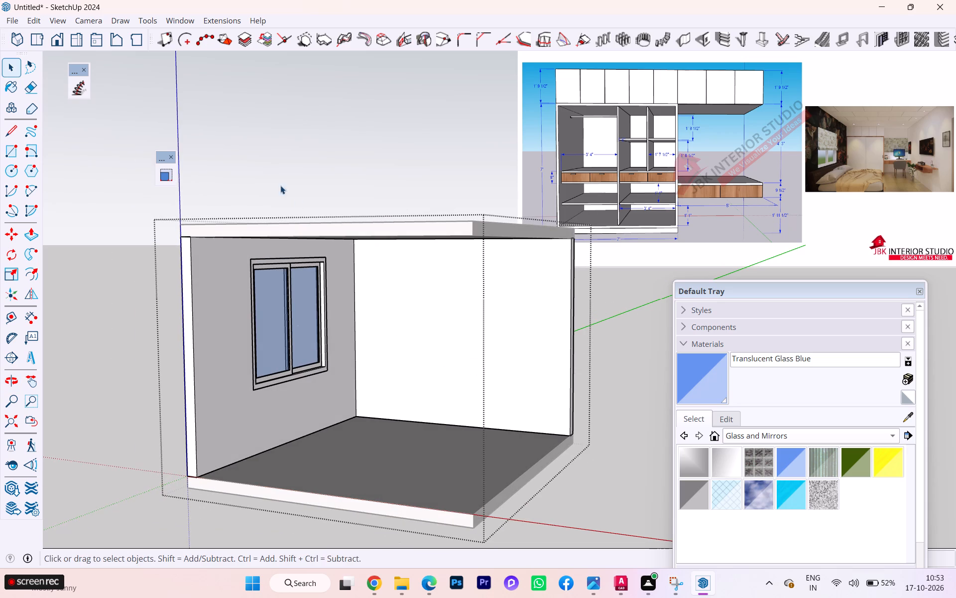
Close the small floating toolbar that holds only the blue-square tool.
left_click(170, 158)
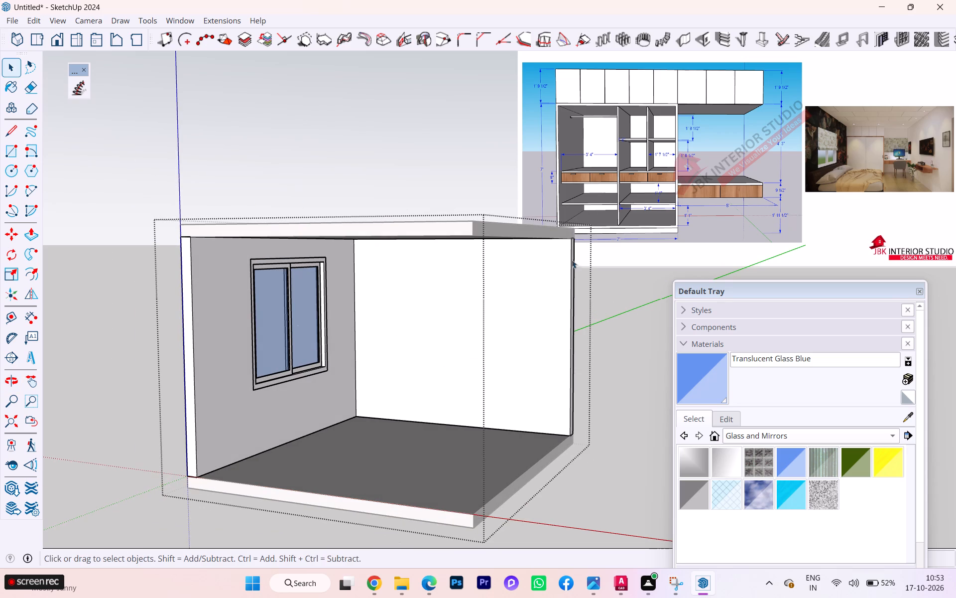
Select the interior face of the wall around the window together with its bounding edges.
scroll(201, 286, "down", 5)
scroll(412, 297, "up", 5)
scroll(507, 244, "up", 2)
scroll(499, 251, "down", 1)
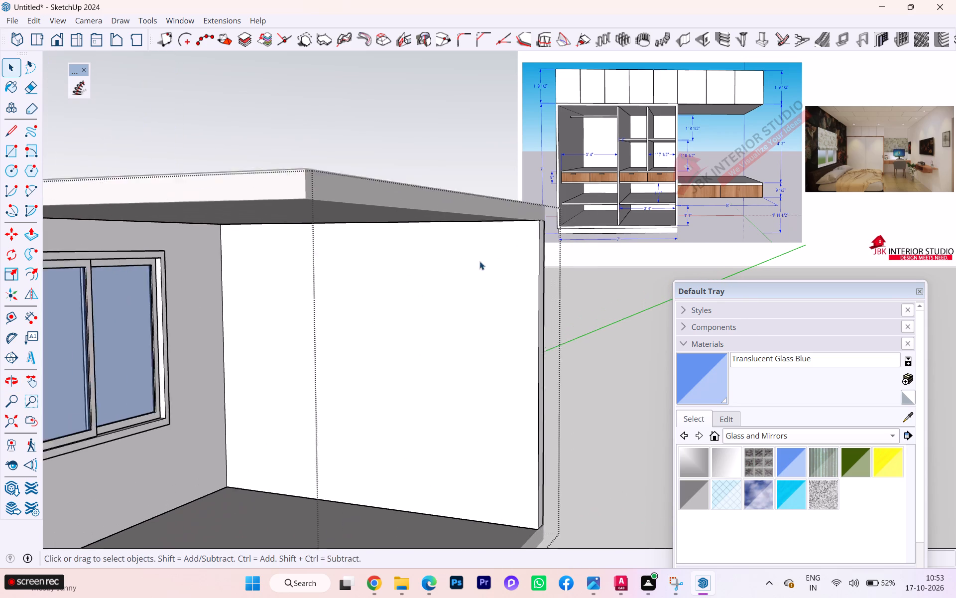
scroll(479, 261, "down", 1)
scroll(320, 276, "down", 1)
middle_click_drag(322, 276, 349, 272)
scroll(401, 280, "down", 1)
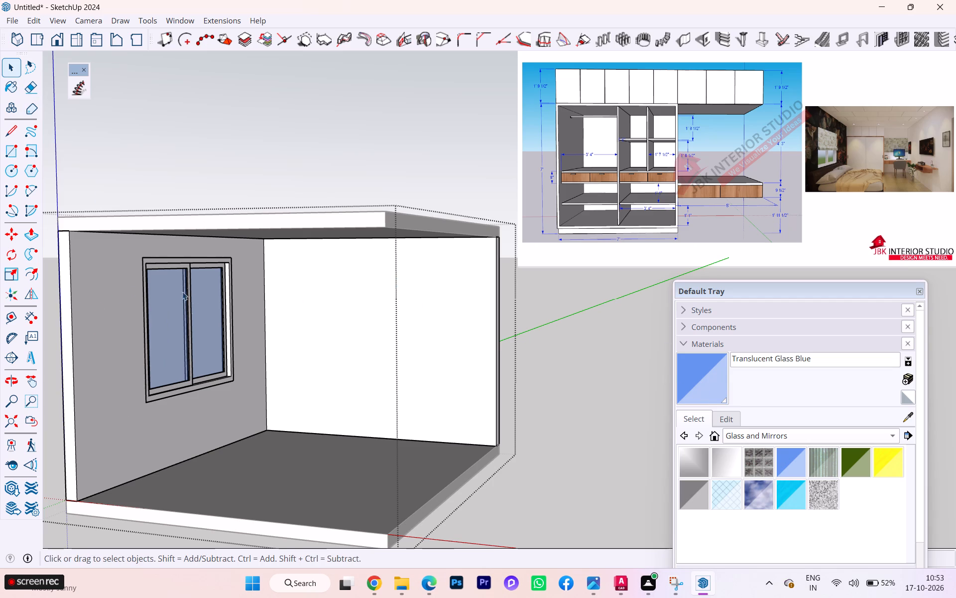
left_click(167, 422)
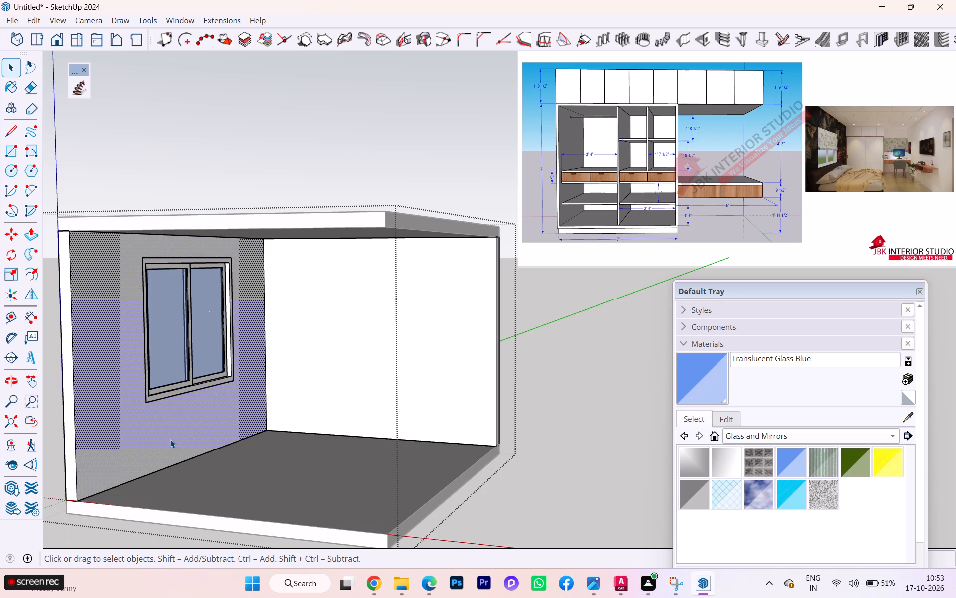
double_click(170, 439)
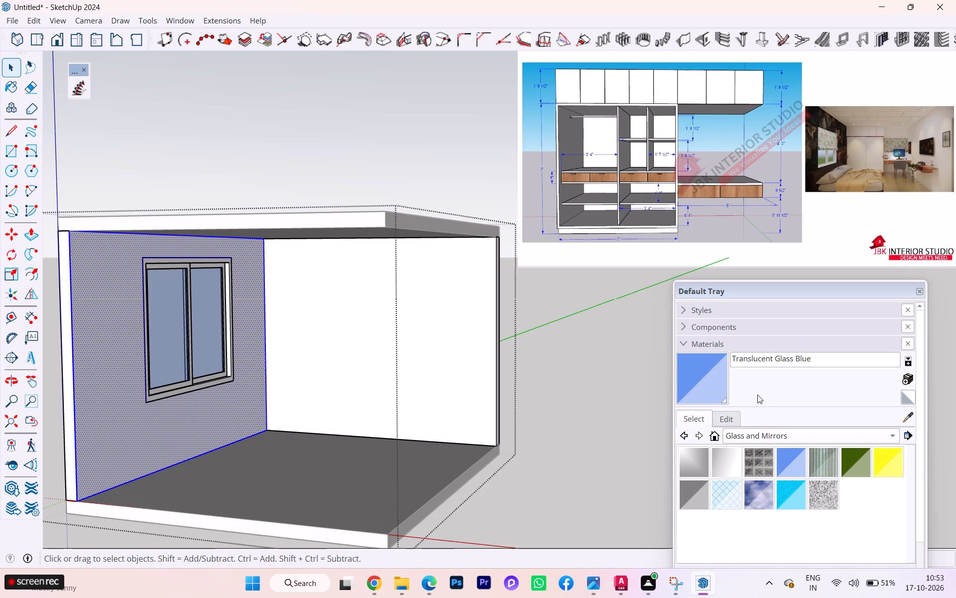
Look through the Synthetic Surfaces and Tile material collections for a finish for the window wall.
left_click(762, 435)
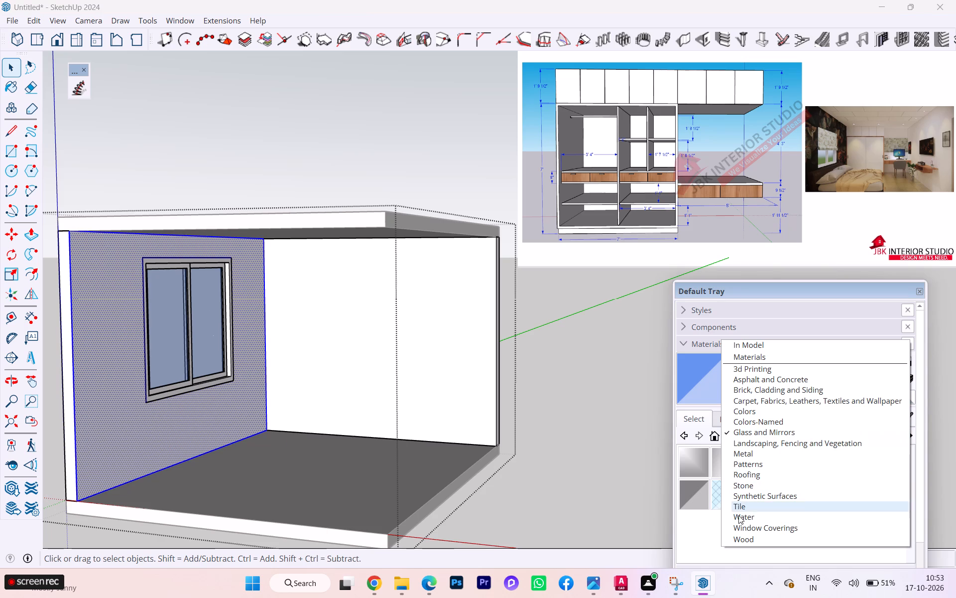
left_click(765, 495)
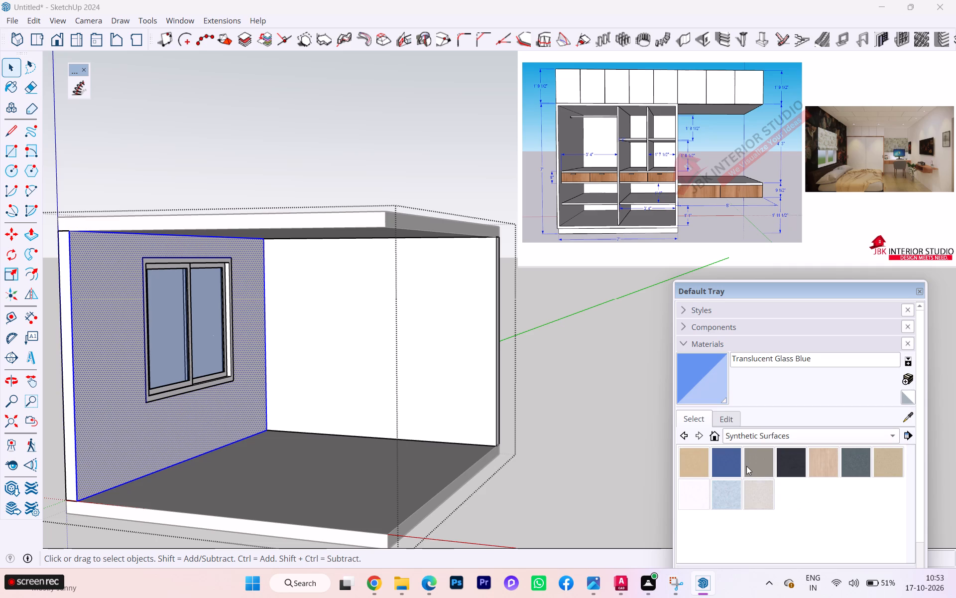
scroll(747, 466, "up", 2)
left_click(755, 432)
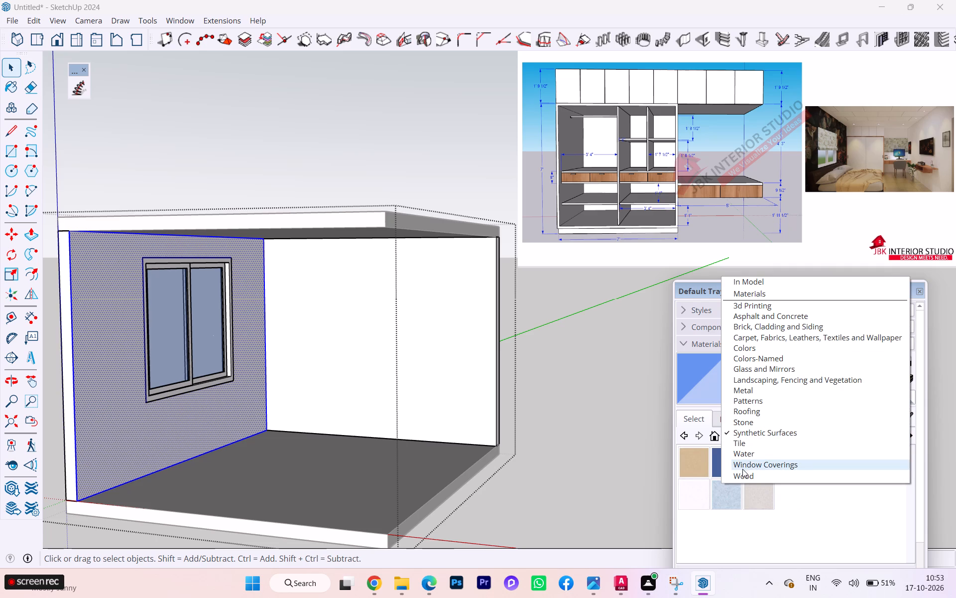
left_click(747, 443)
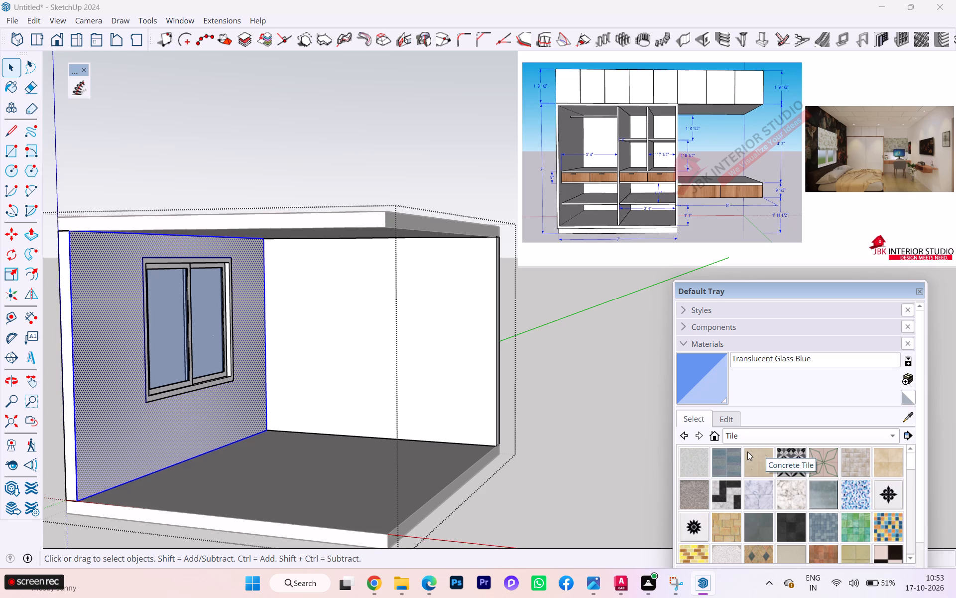
scroll(743, 504, "down", 3)
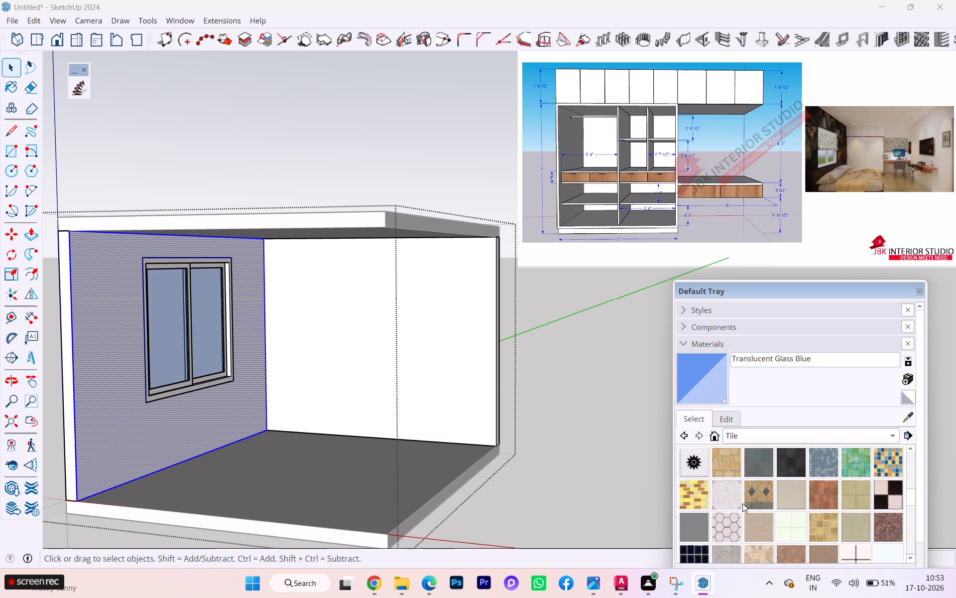
scroll(742, 503, "down", 2)
scroll(741, 505, "up", 4)
scroll(741, 505, "down", 1)
scroll(840, 503, "up", 3)
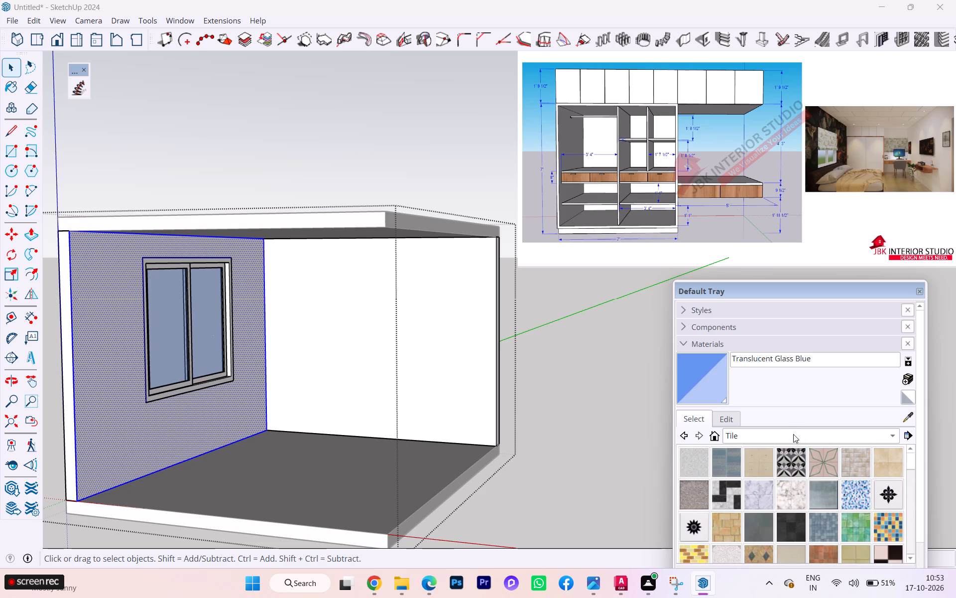
Look through the Asphalt and Concrete, 3d Printing, and Carpet, Fabrics, Leathers, Textiles and Wallpaper collections for a window-wall finish.
left_click(785, 436)
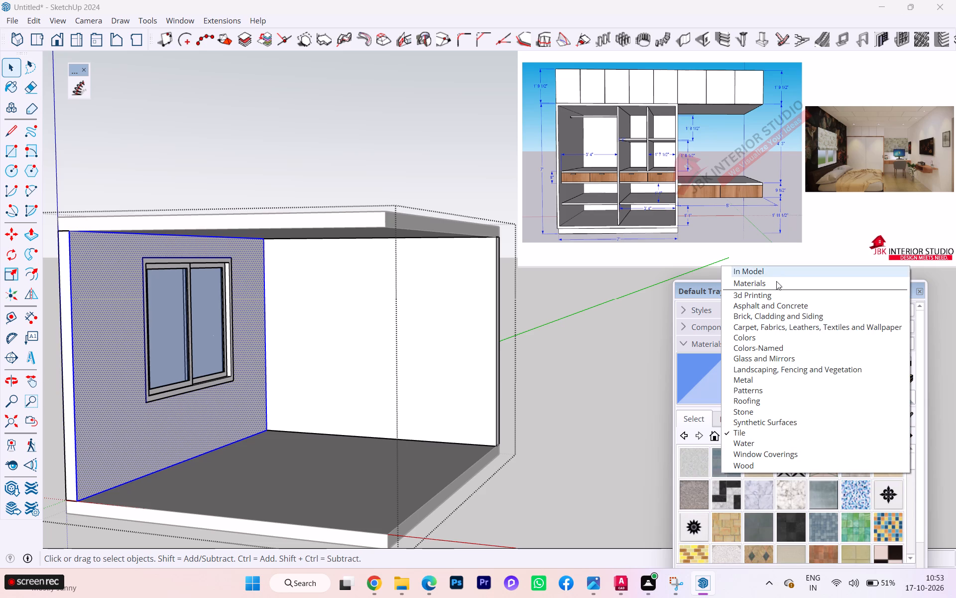
left_click(780, 306)
scroll(760, 440, "down", 1)
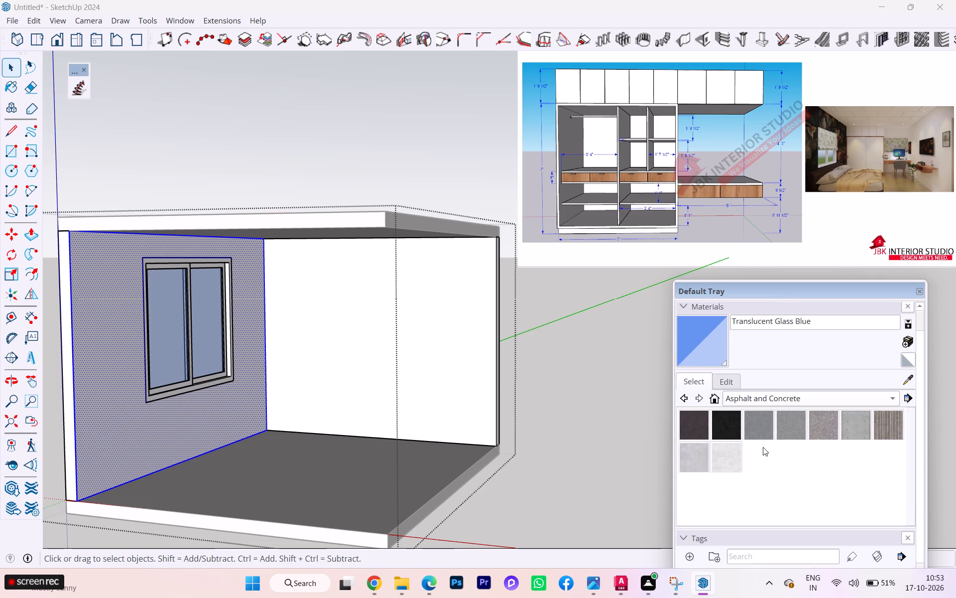
scroll(767, 444, "up", 3)
left_click(777, 393)
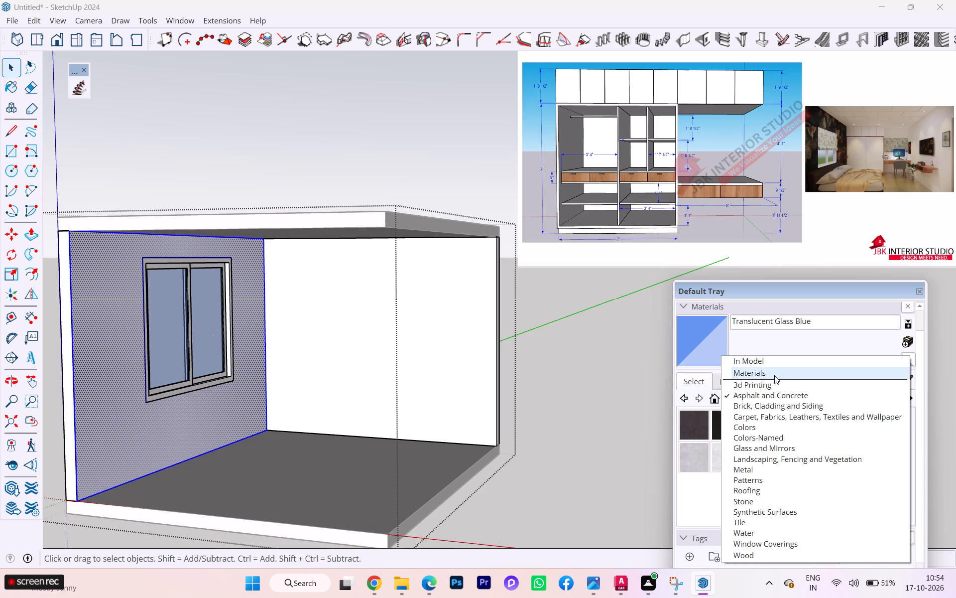
left_click(765, 391)
left_click(766, 391)
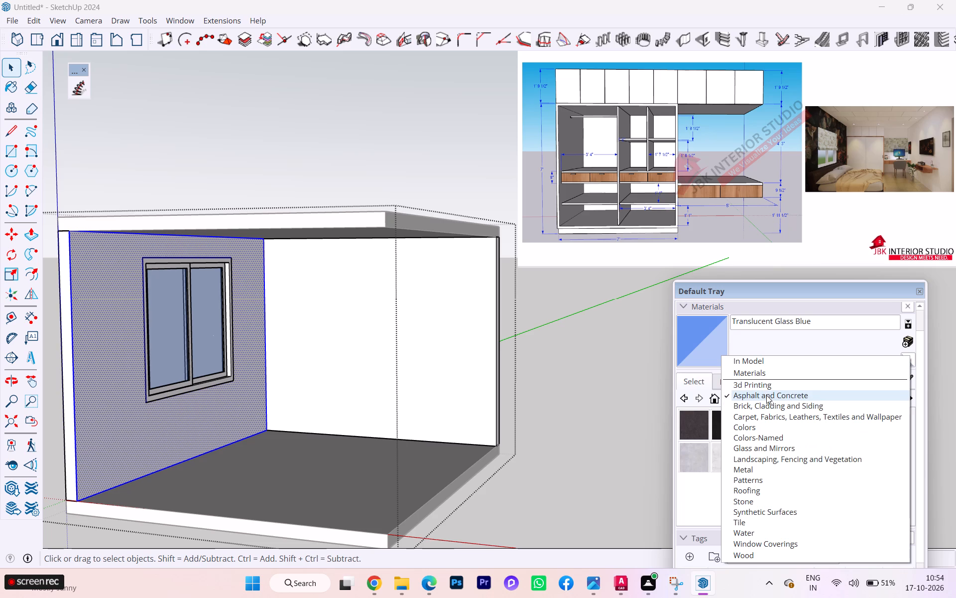
left_click(766, 382)
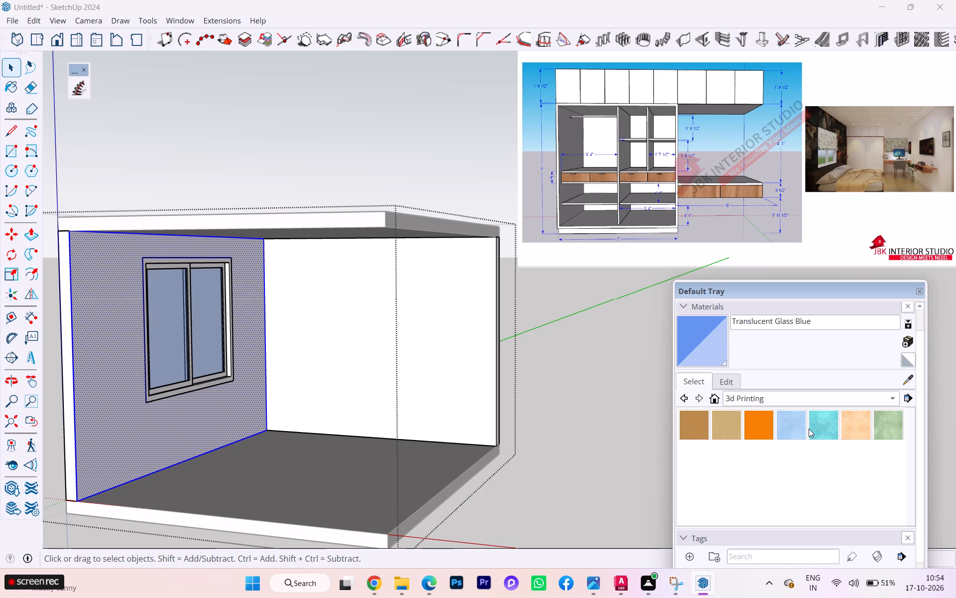
left_click(789, 399)
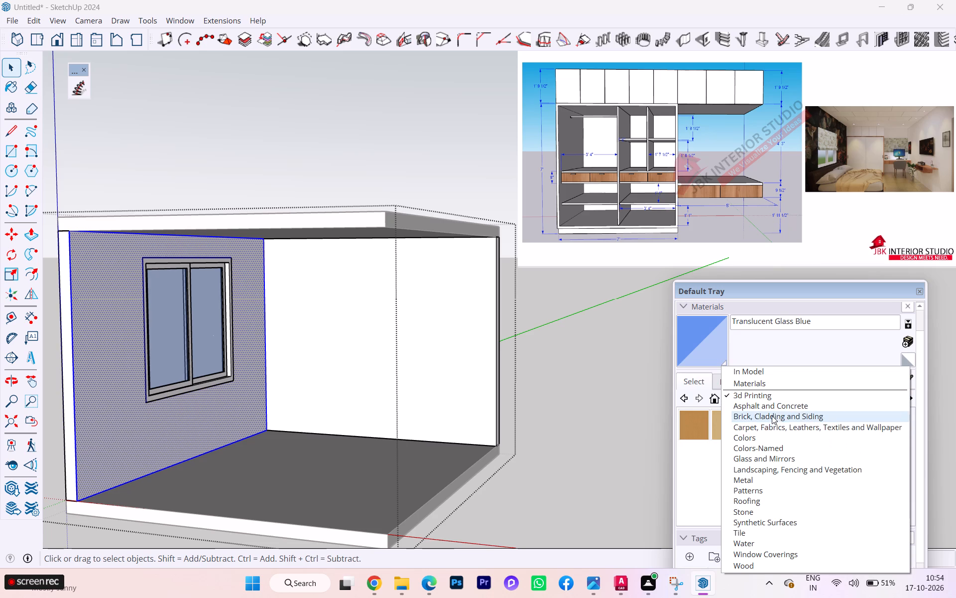
left_click(769, 431)
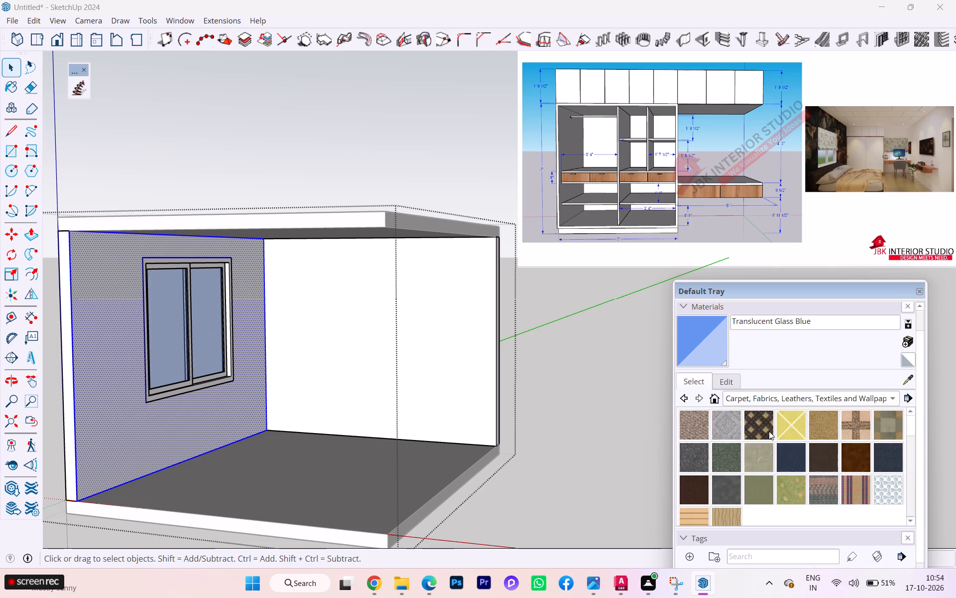
scroll(769, 429, "down", 1)
scroll(769, 429, "up", 1)
scroll(769, 429, "down", 4)
scroll(772, 430, "up", 7)
Look through the Patterns, Synthetic Surfaces, Water, Window Coverings and Wood material collections for a window-wall finish.
left_click(785, 401)
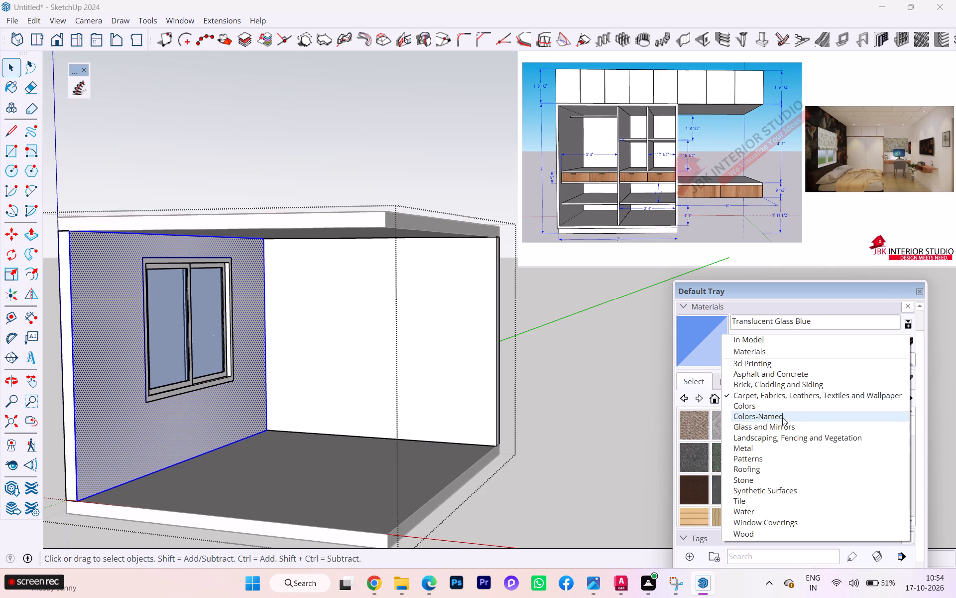
left_click(779, 407)
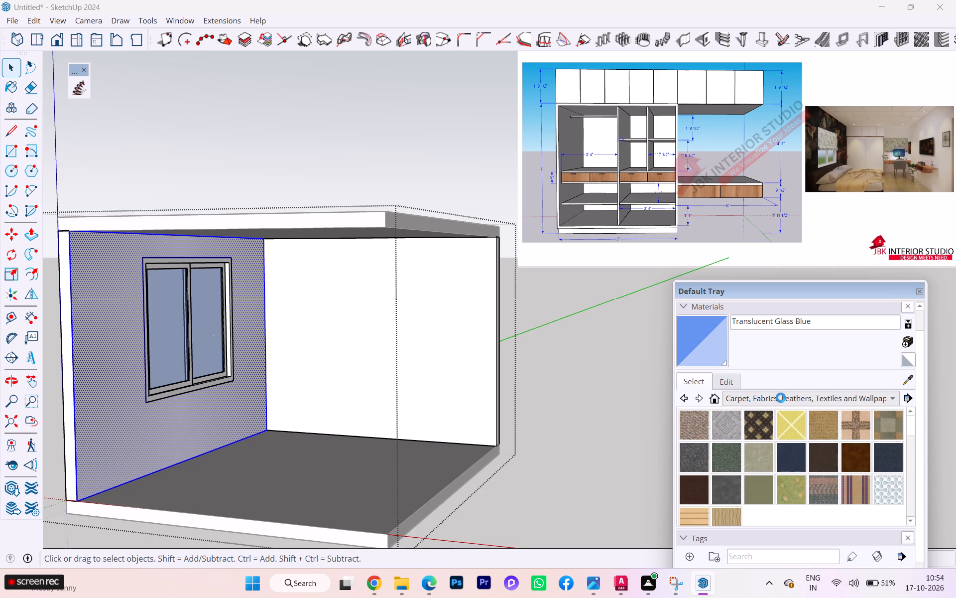
left_click(797, 396)
left_click(759, 448)
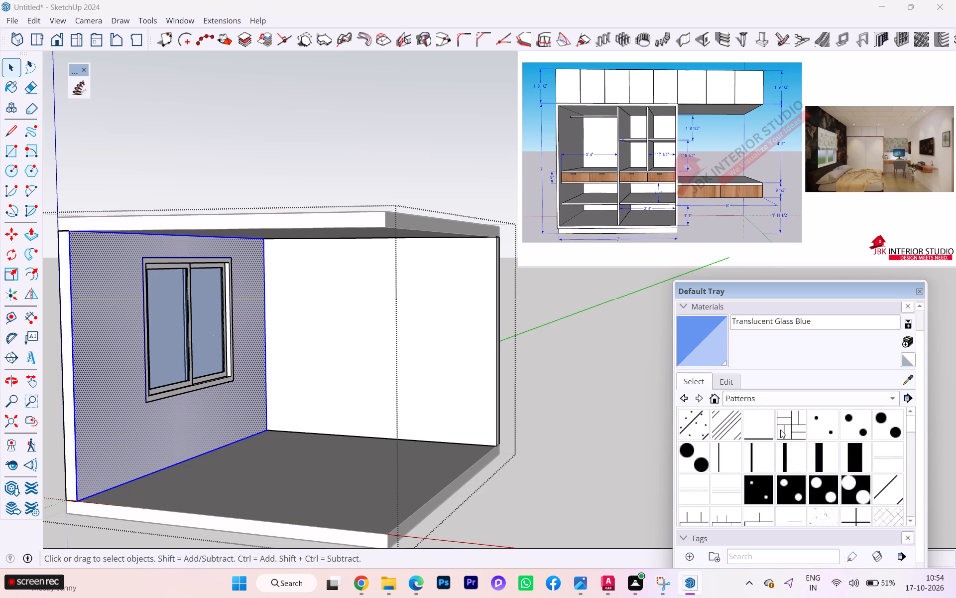
scroll(781, 429, "down", 2)
left_click(782, 400)
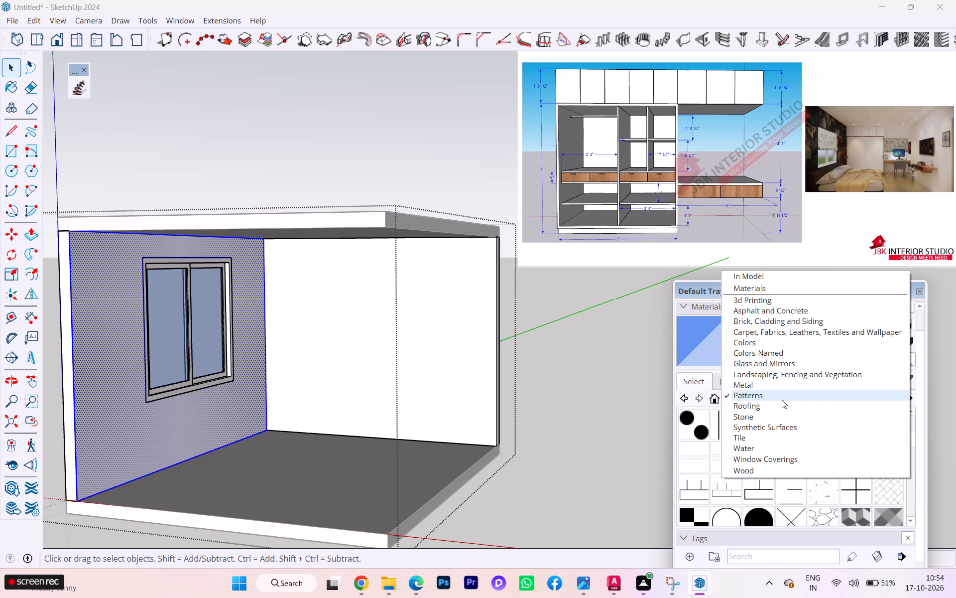
left_click(777, 425)
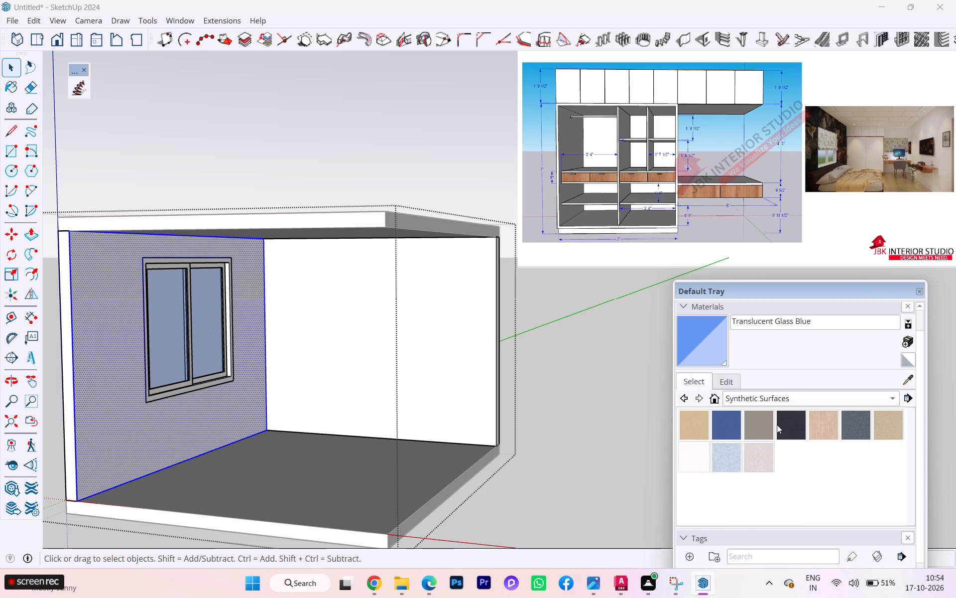
left_click(797, 398)
left_click(779, 419)
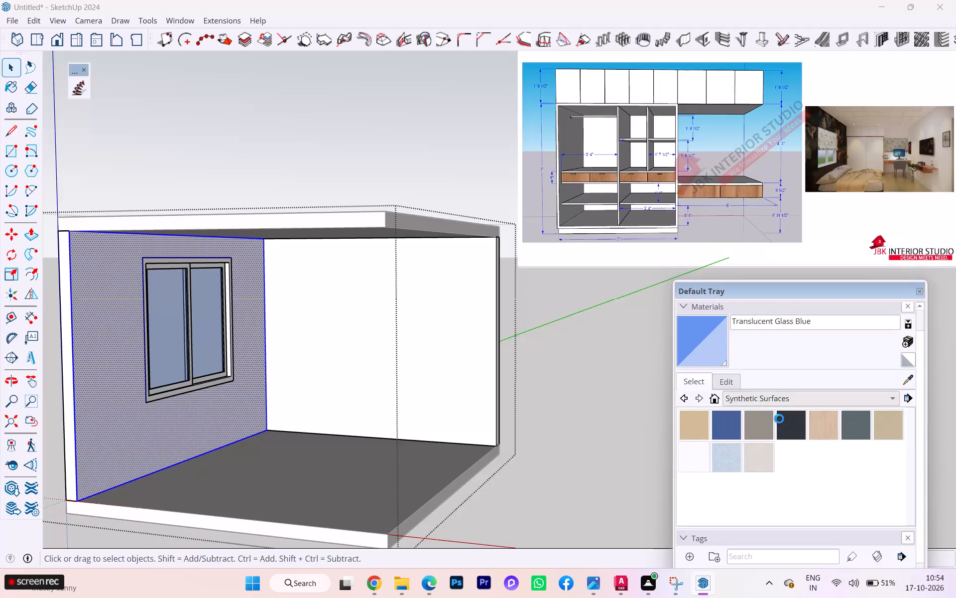
left_click(789, 399)
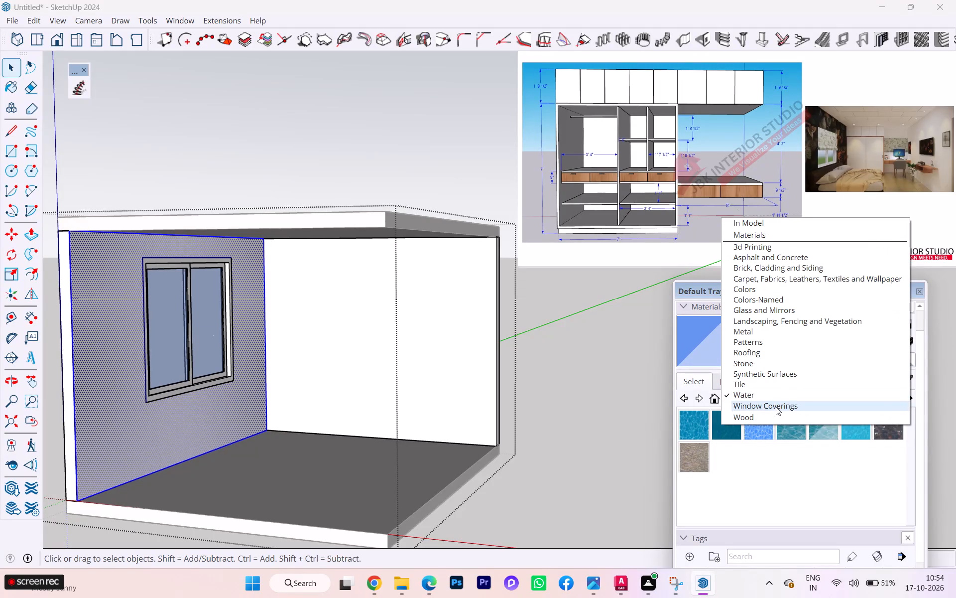
left_click(775, 408)
left_click(771, 399)
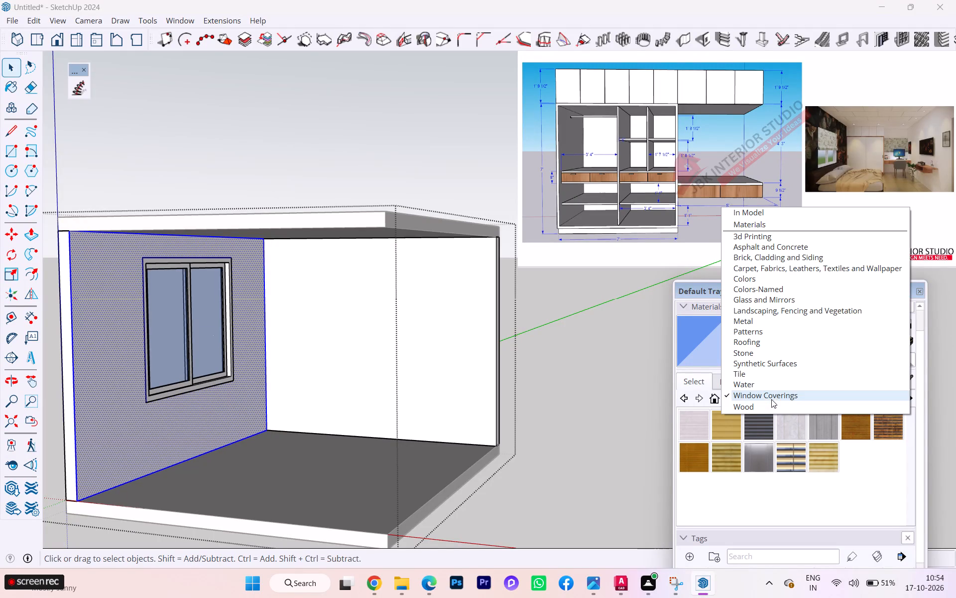
left_click(764, 410)
left_click(769, 402)
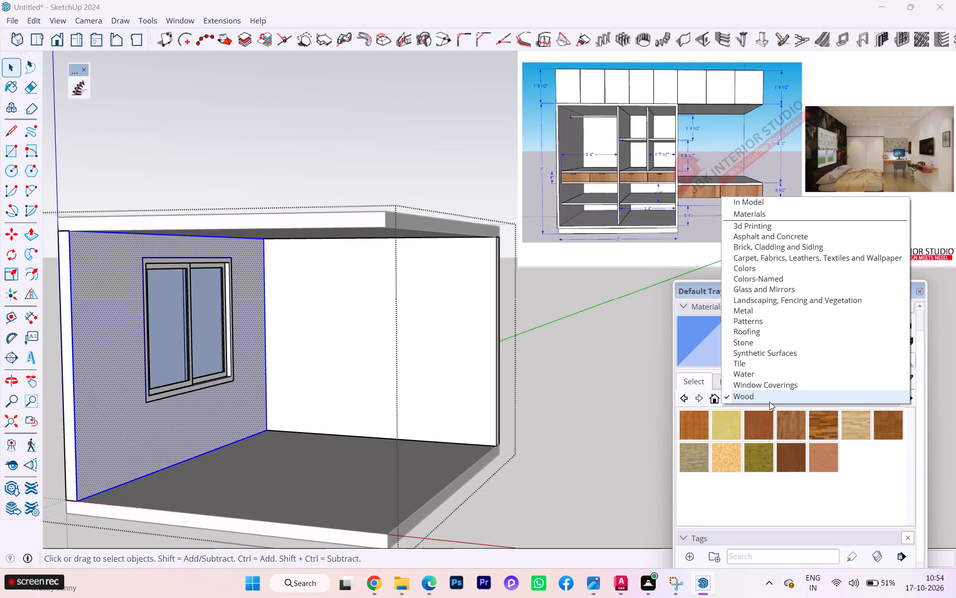
Paint the selected interior face of the window wall with Granite Brown from the Stone collection and close the group.
left_click(760, 346)
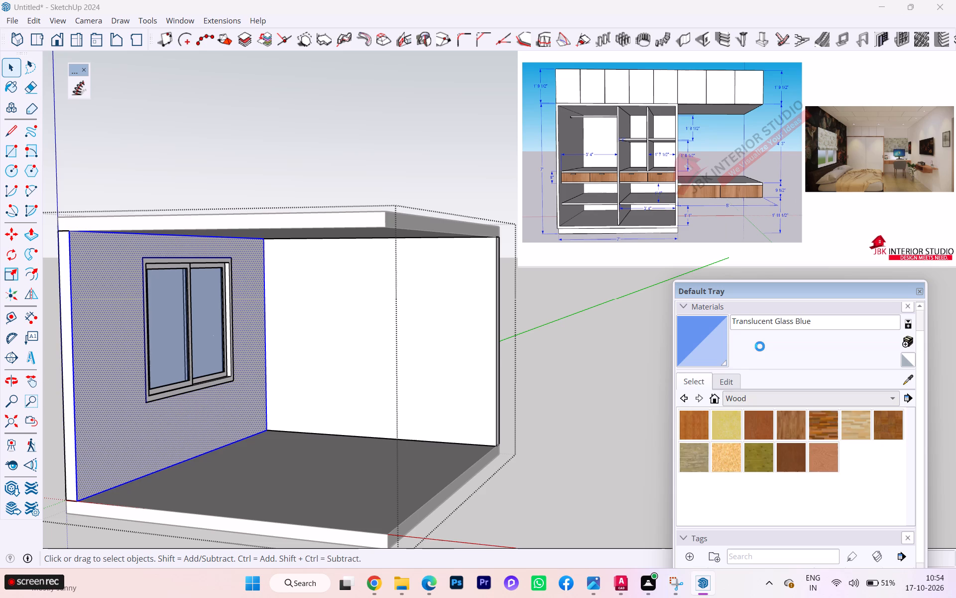
left_click(728, 423)
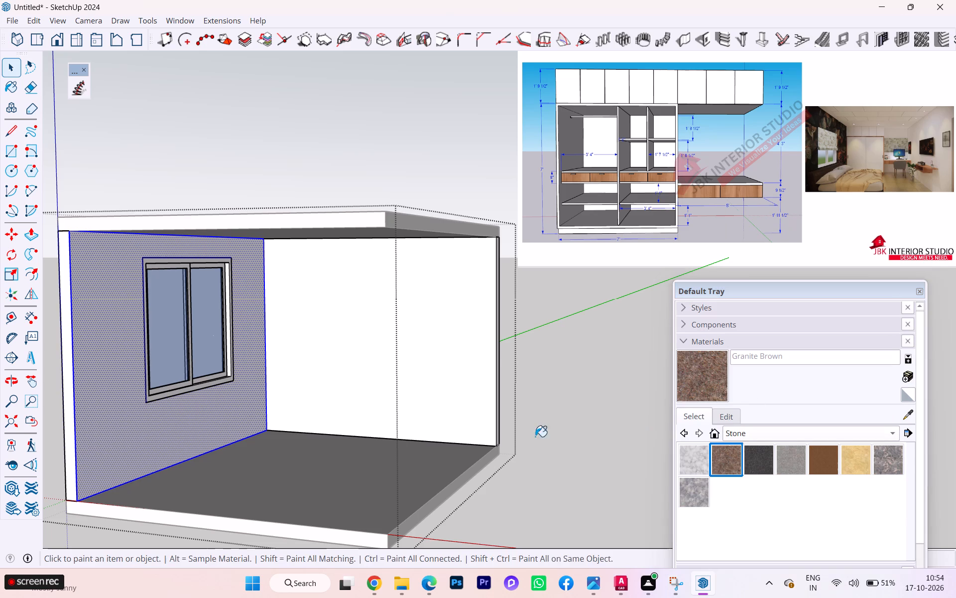
left_click(149, 420)
scroll(153, 430, "up", 2)
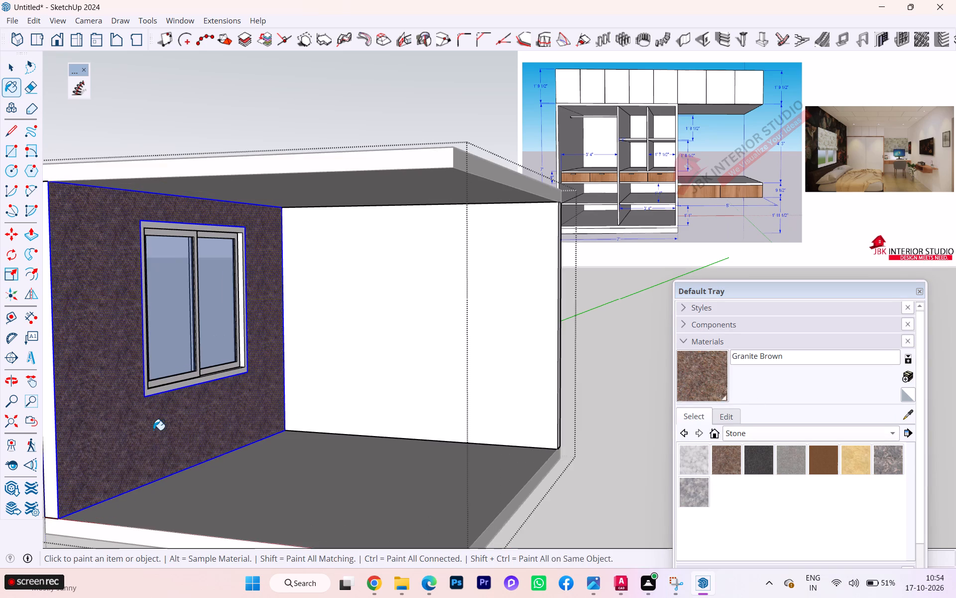
scroll(171, 430, "up", 3)
scroll(281, 445, "down", 4)
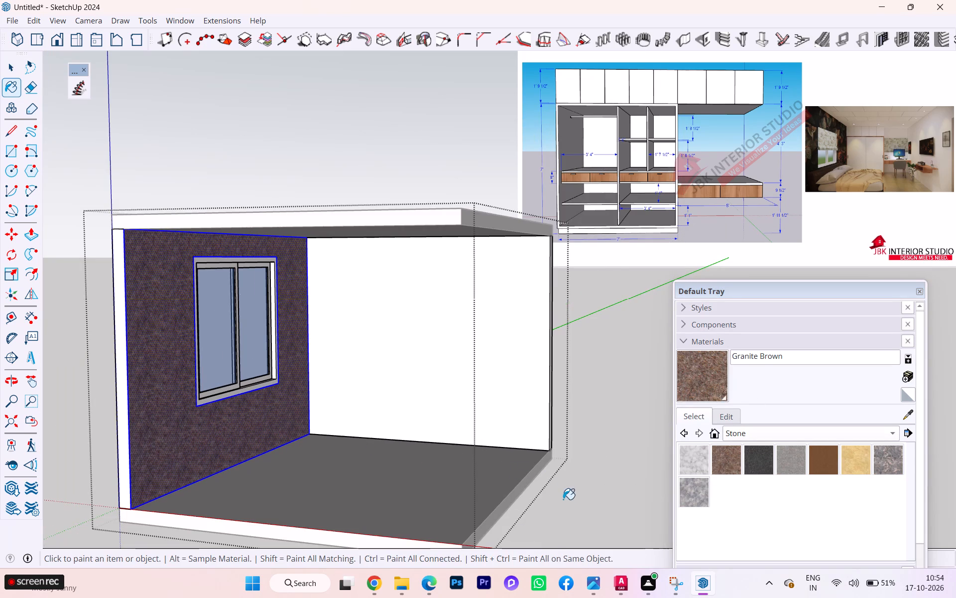
key("b")
key("space")
left_click(592, 497)
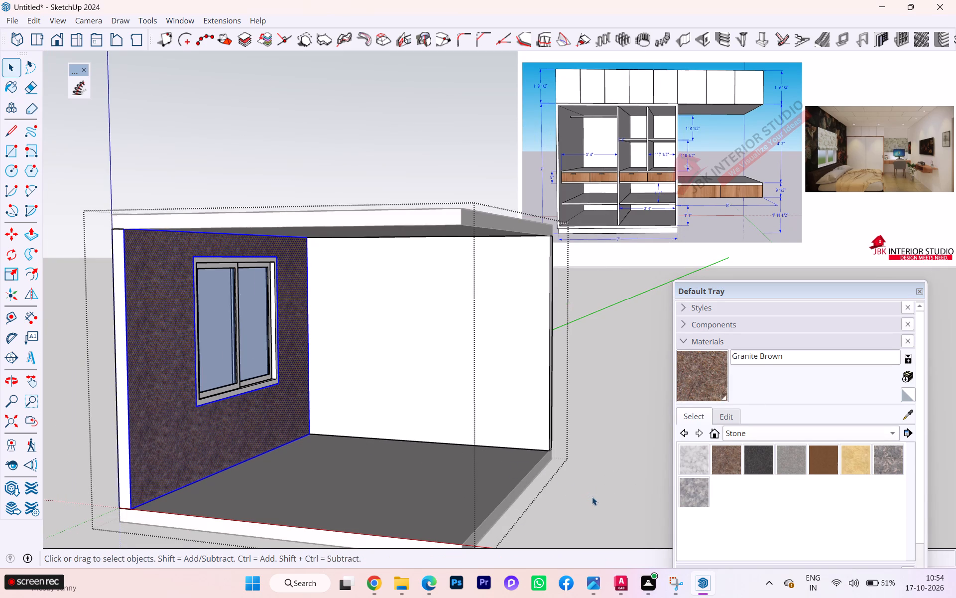
Examine the granite finish on the window wall up close and from a distance.
scroll(176, 421, "up", 9)
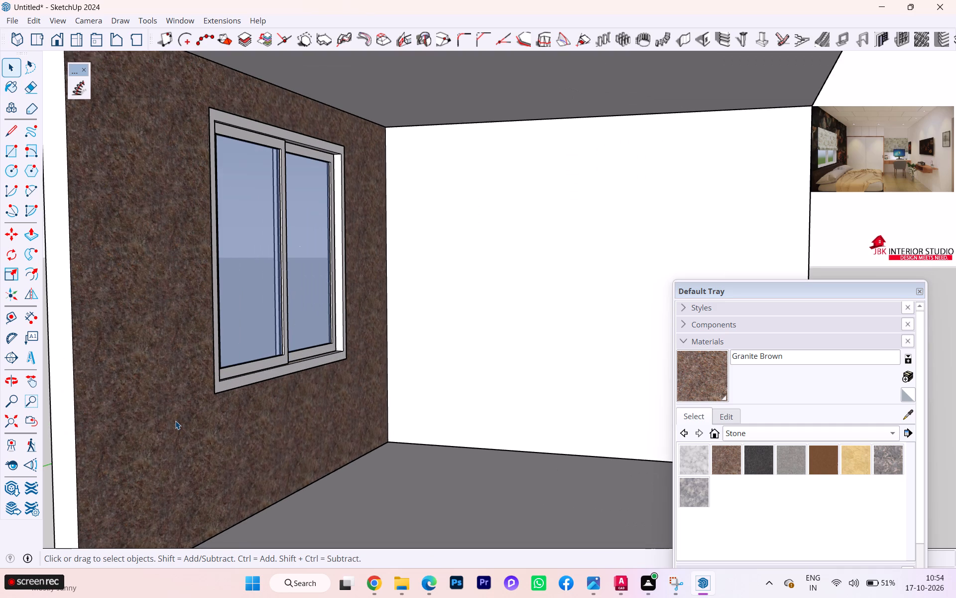
scroll(175, 421, "down", 1)
scroll(185, 414, "up", 11)
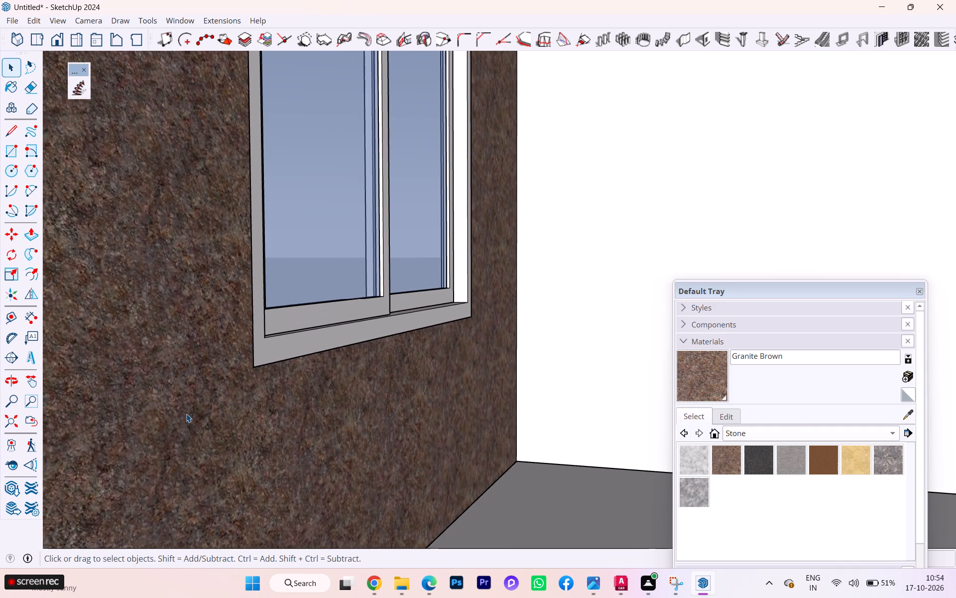
scroll(186, 414, "down", 8)
scroll(186, 414, "up", 2)
scroll(186, 414, "down", 4)
scroll(186, 414, "up", 1)
scroll(189, 414, "down", 2)
scroll(189, 414, "up", 1)
scroll(190, 414, "down", 10)
Open the floor slab group, paint all of its faces with Stone Brushed Khaki, and close the group.
left_click(480, 492)
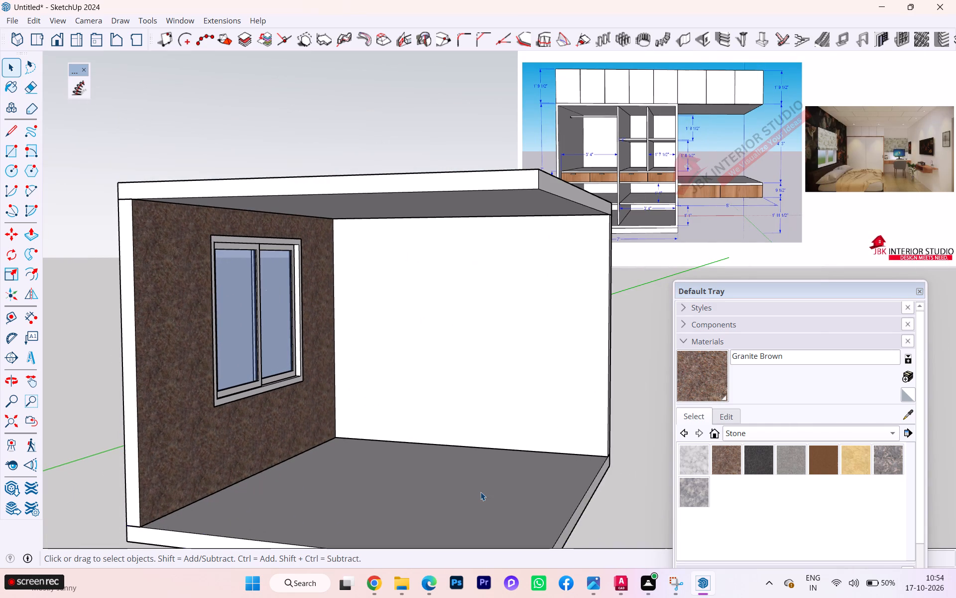
left_click(480, 492)
left_click(480, 492)
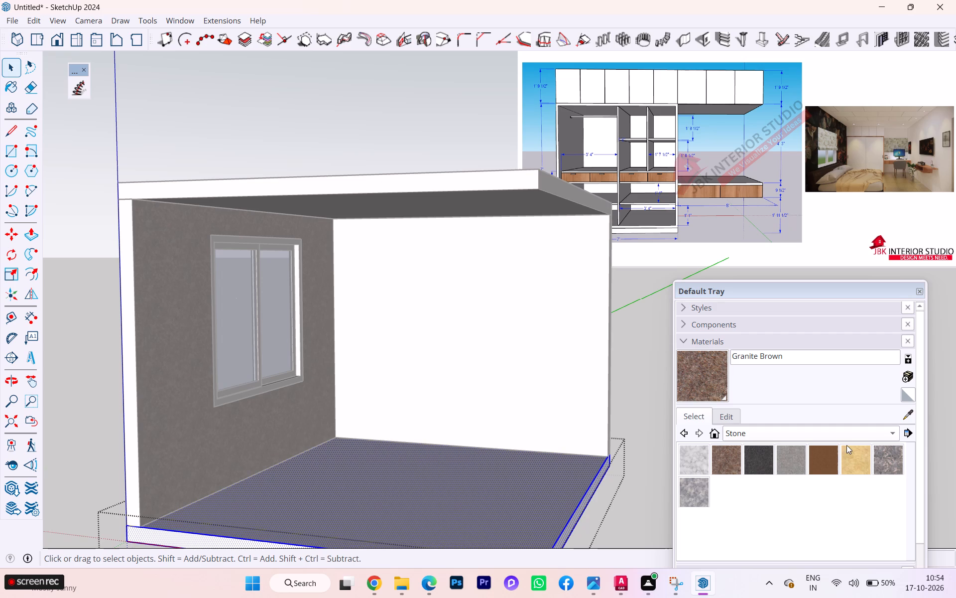
left_click(855, 457)
left_click(509, 531)
key("space")
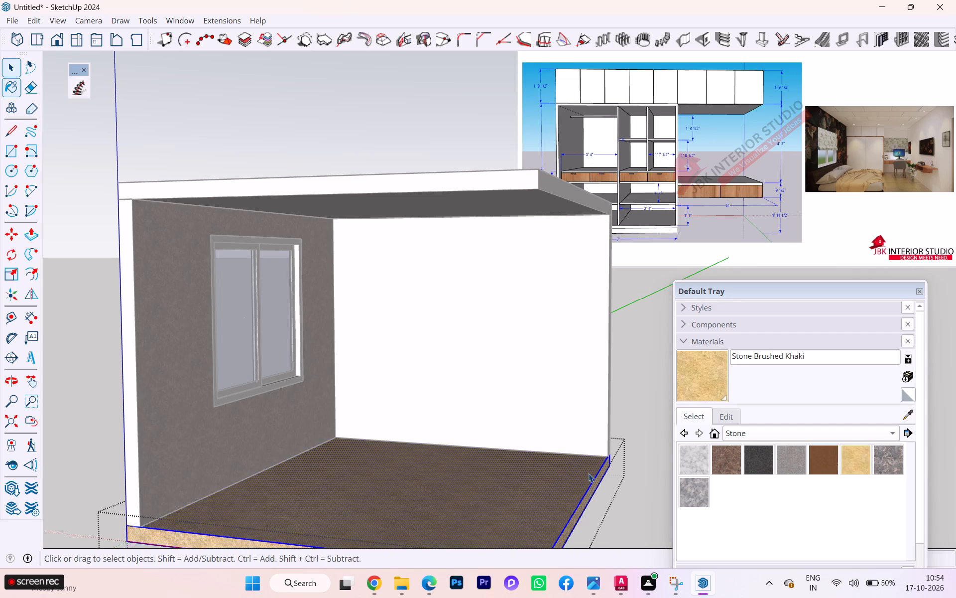
left_click(643, 494)
Open the wall group for editing and select all of its connected faces and edges.
scroll(506, 502, "down", 2)
middle_click_drag(506, 502, 494, 525)
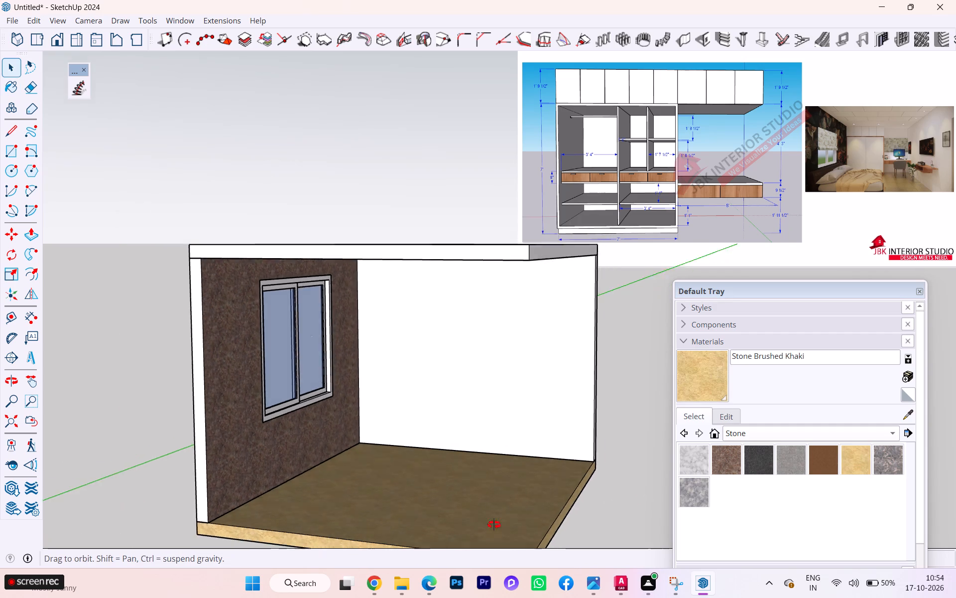
middle_click_drag(494, 525, 392, 563)
scroll(369, 547, "up", 1)
left_click(193, 397)
left_click(212, 389)
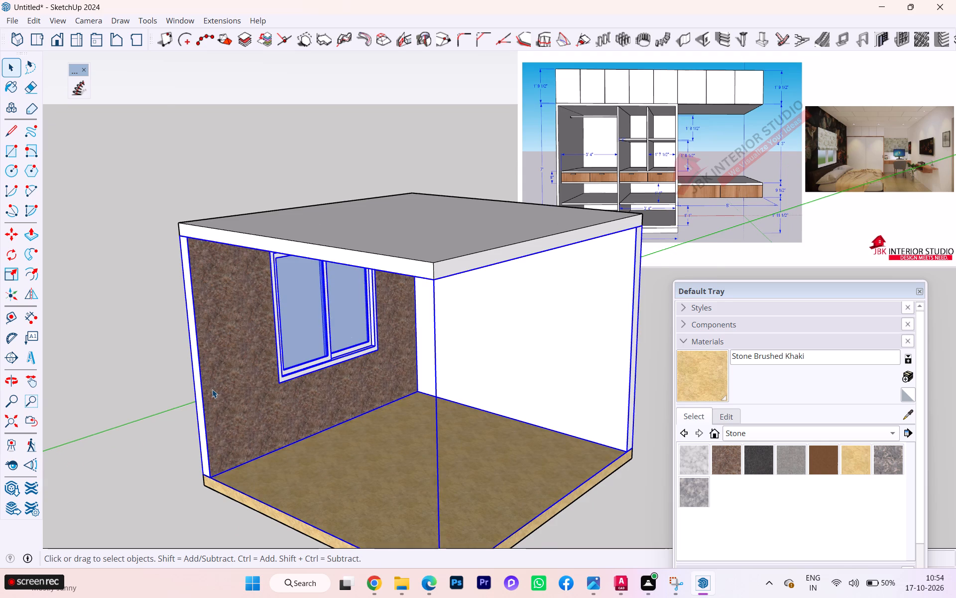
double_click(212, 389)
left_click(212, 389)
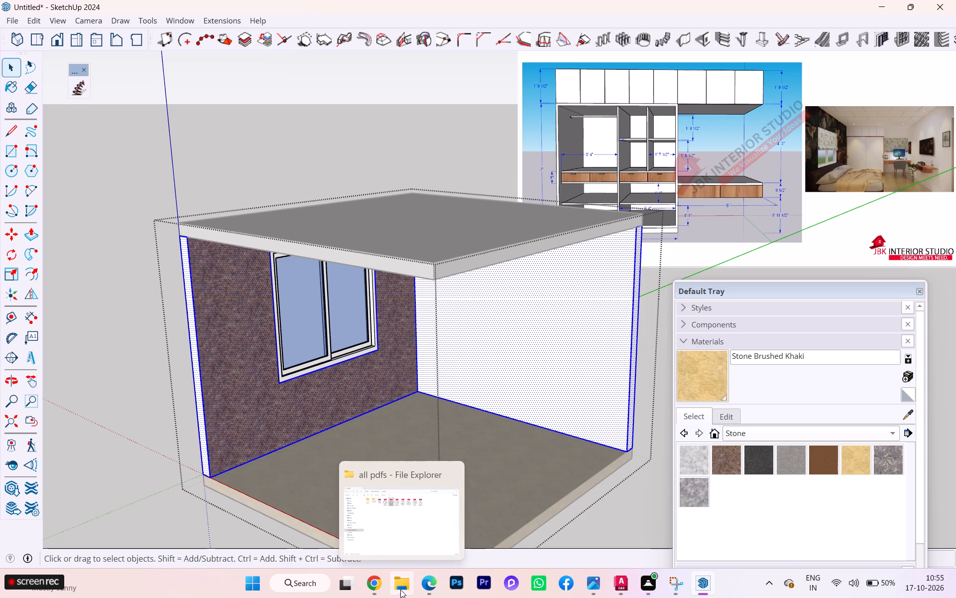
Switch to Chrome and run a web search in a new tab for "wall texures for bedrooms".
left_click(380, 585)
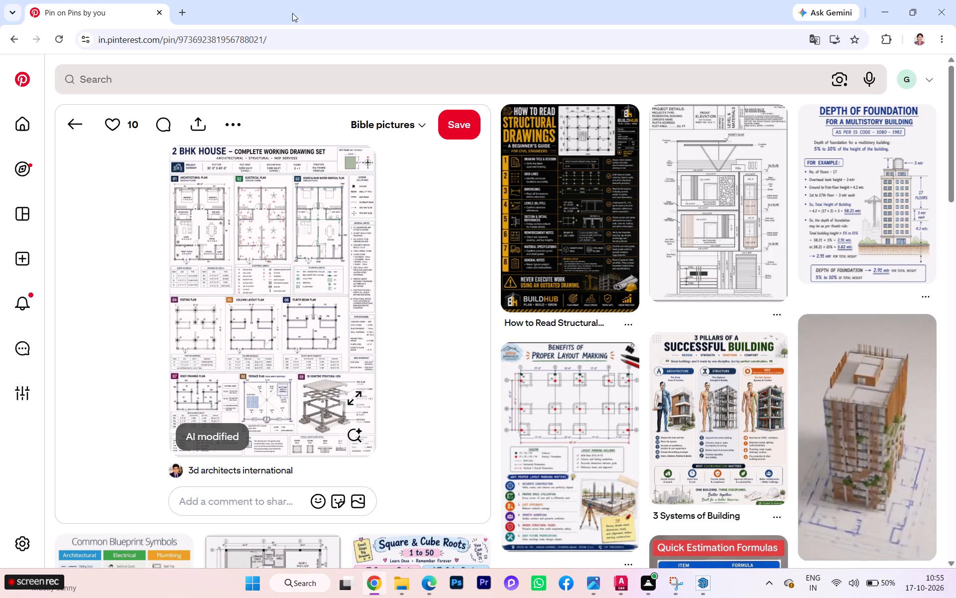
left_click(185, 12)
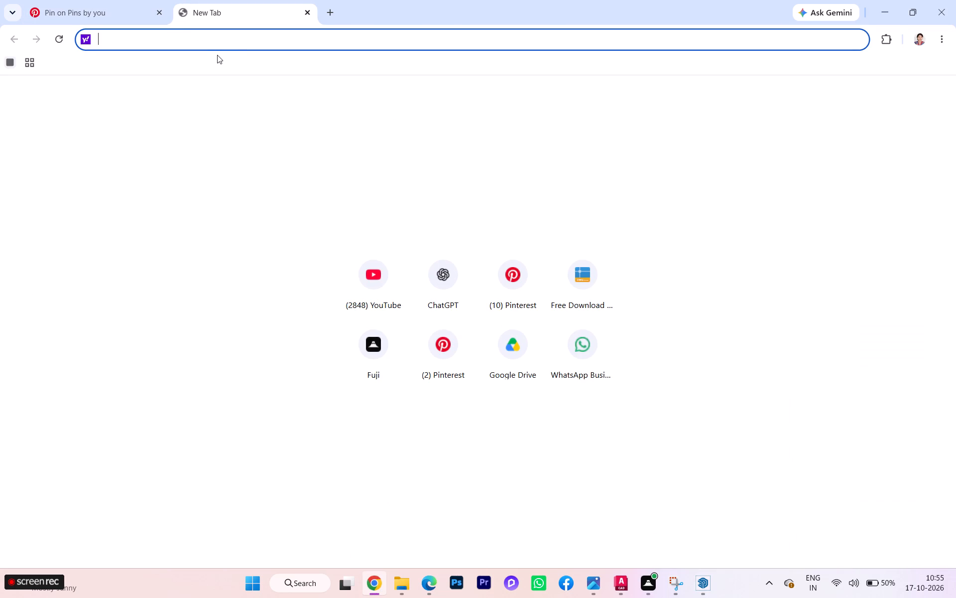
type("wall")
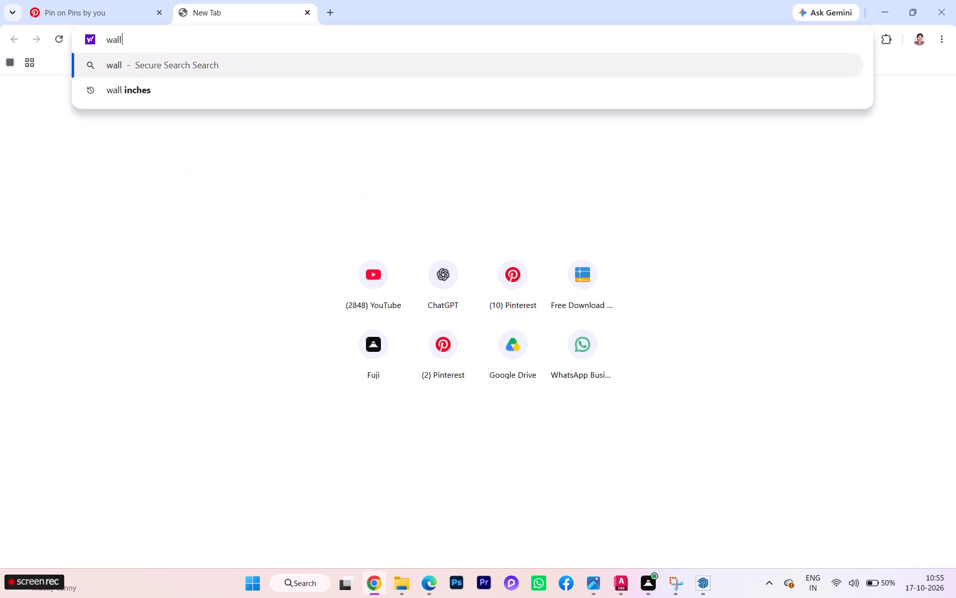
key("space")
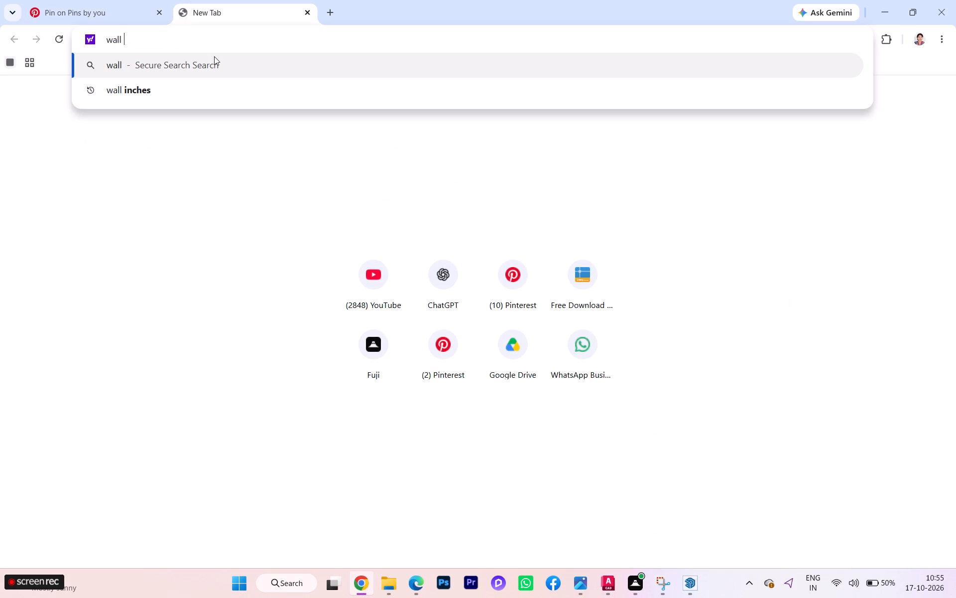
type("texures inn")
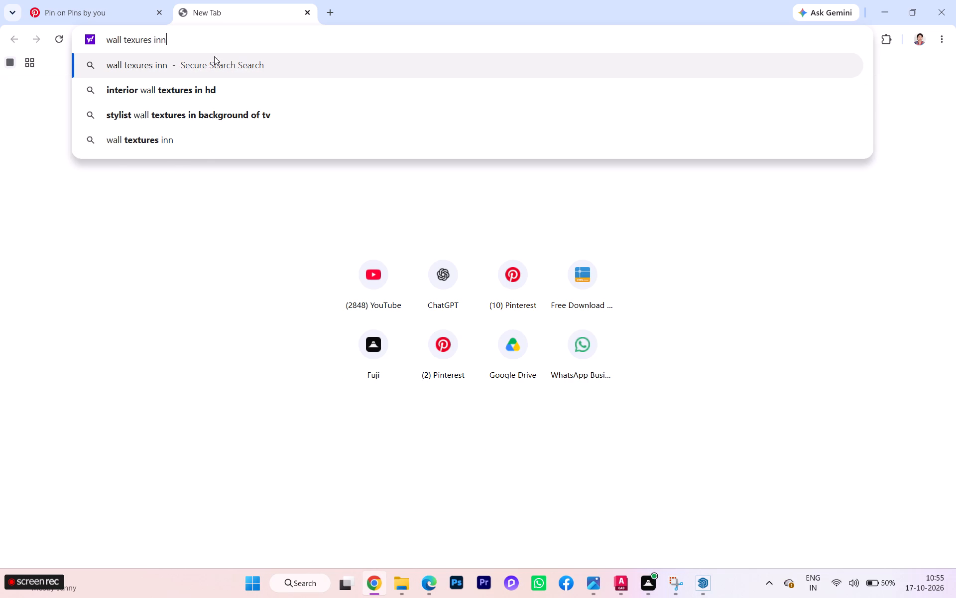
key("BackSpace")
key("BackSpace")
type("n")
key("space")
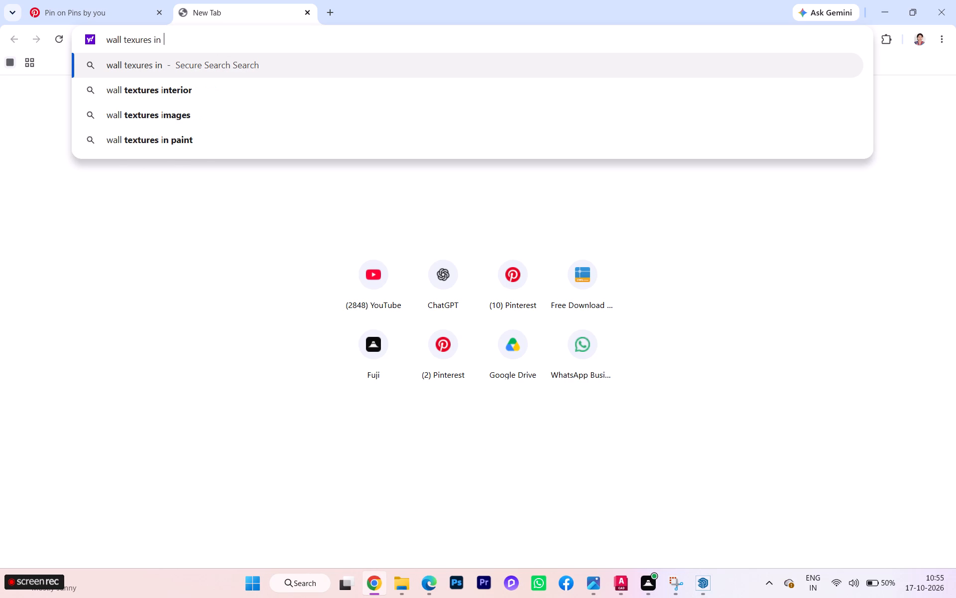
type("inter")
key("BackSpace")
key("BackSpace")
key("BackSpace")
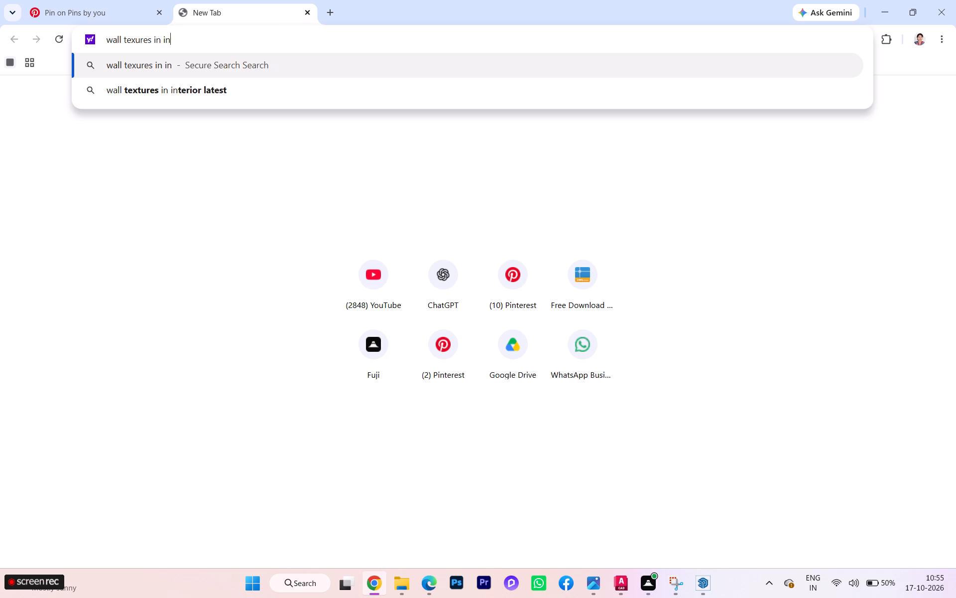
key("BackSpace")
key("BackSpace")
key("BackSpace")
key("BackSpace")
key("BackSpace")
type("fo r")
key("BackSpace")
key("BackSpace")
type("r")
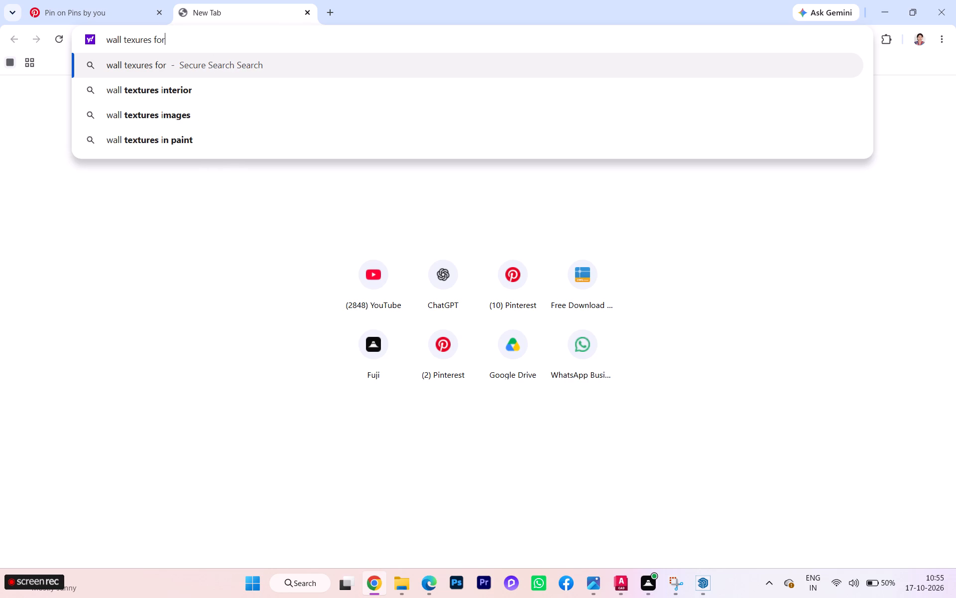
key("space")
type("bedrooms")
key("Return")
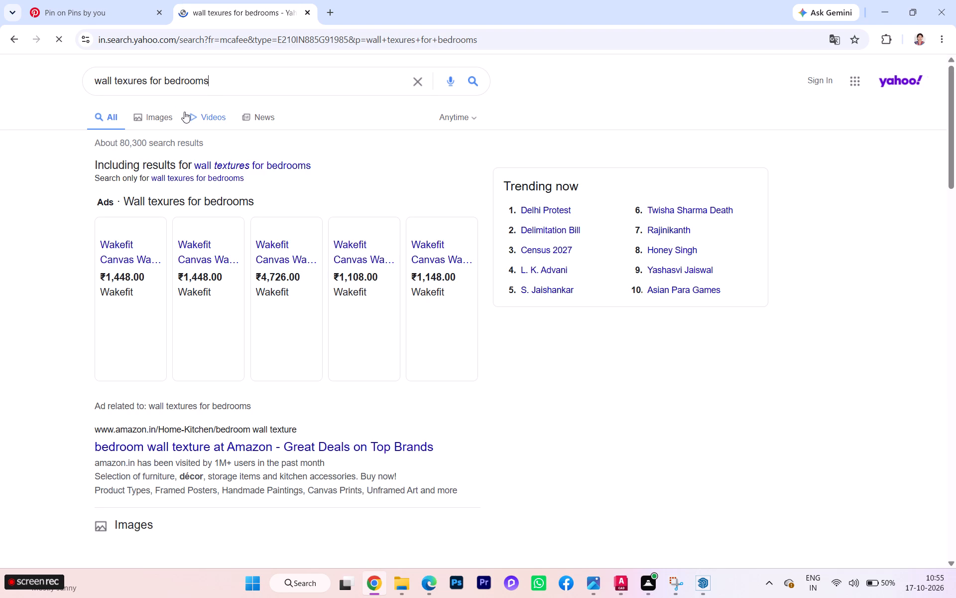
Look through the image results and the general results for a source of bedroom wall textures.
left_click(169, 113)
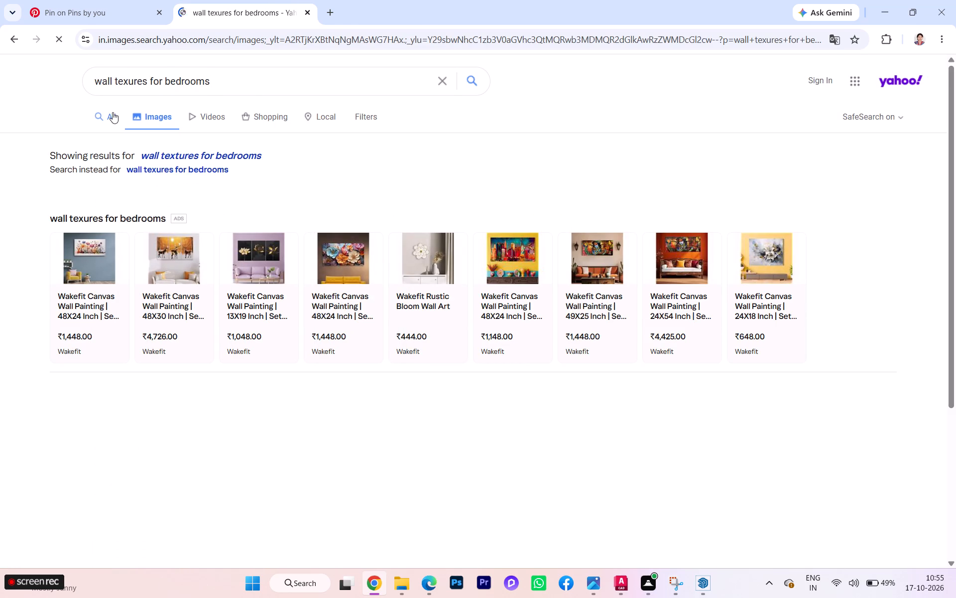
left_click(113, 112)
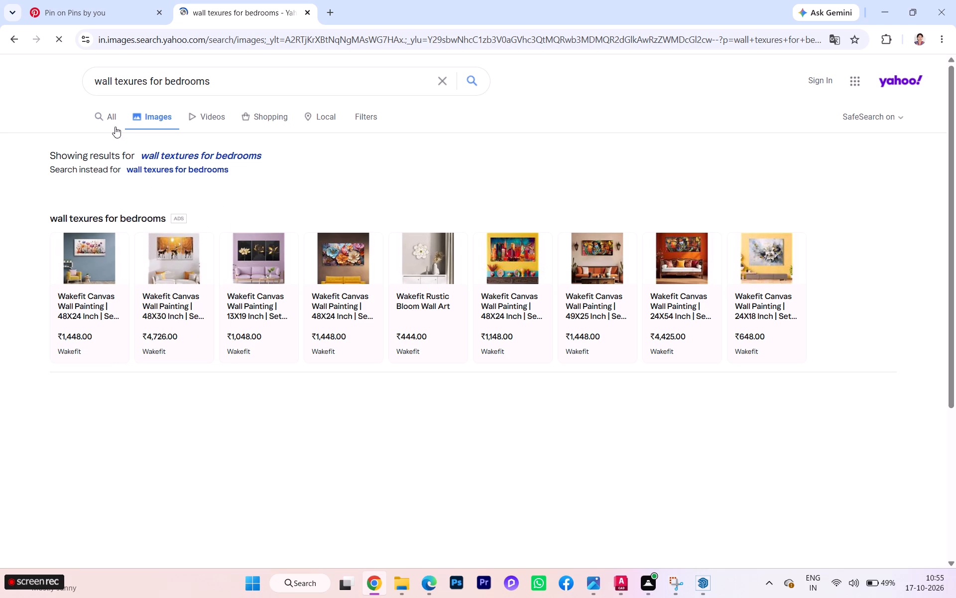
left_click(110, 117)
scroll(209, 397, "down", 4)
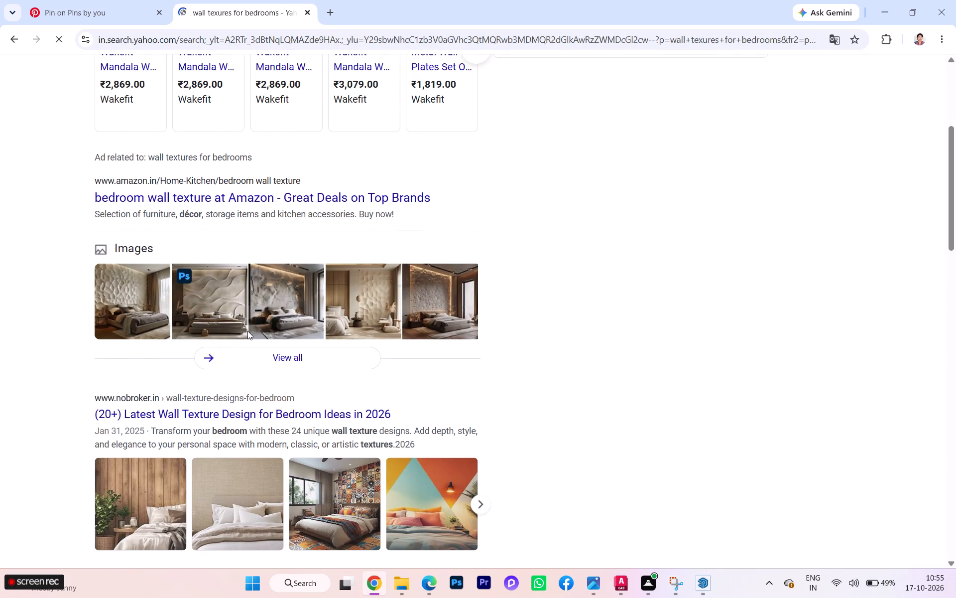
scroll(247, 331, "down", 3)
scroll(247, 331, "up", 1)
scroll(247, 331, "down", 1)
scroll(247, 331, "up", 2)
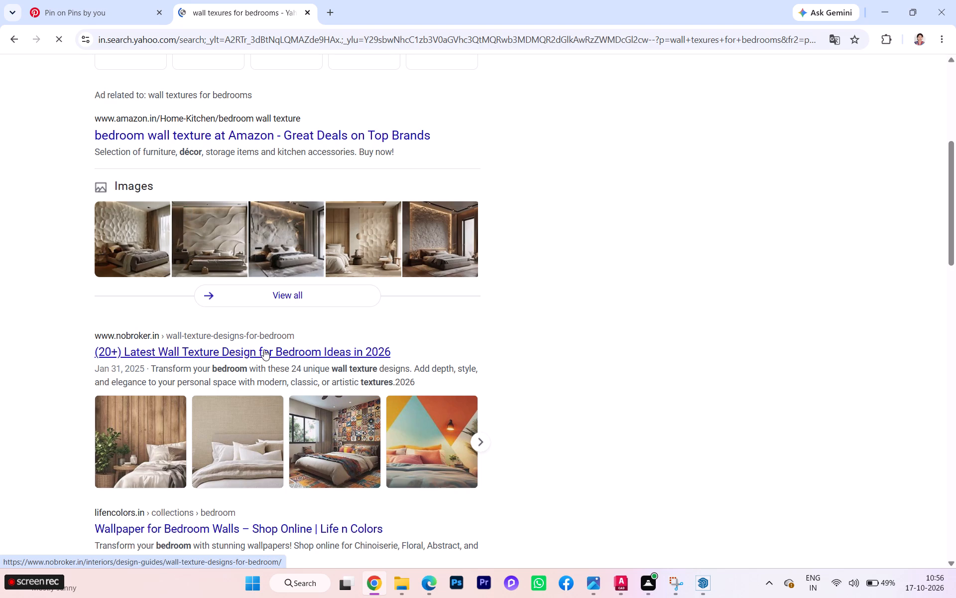
scroll(230, 337, "up", 1)
scroll(230, 337, "down", 2)
scroll(230, 337, "up", 3)
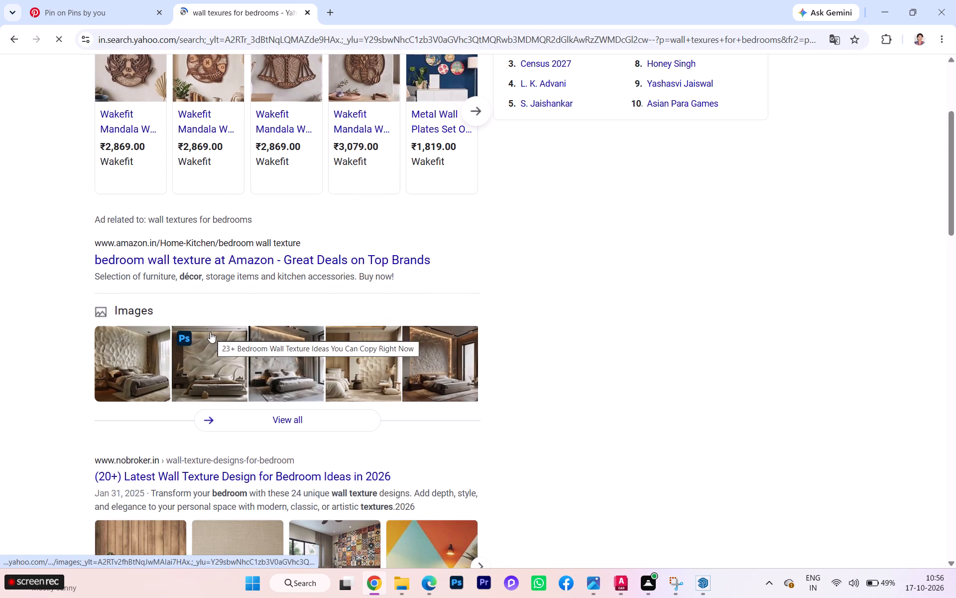
scroll(210, 332, "up", 2)
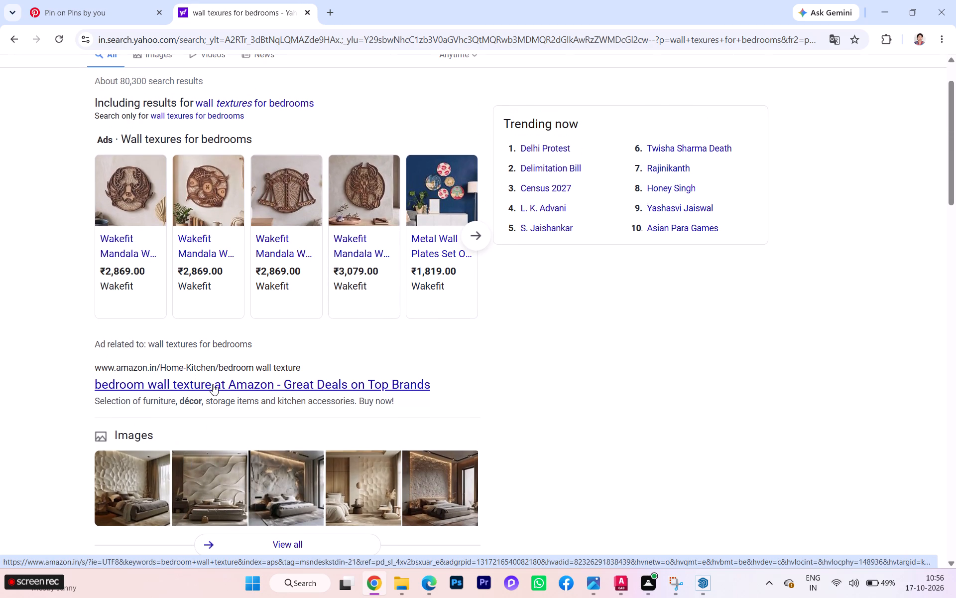
scroll(219, 376, "up", 6)
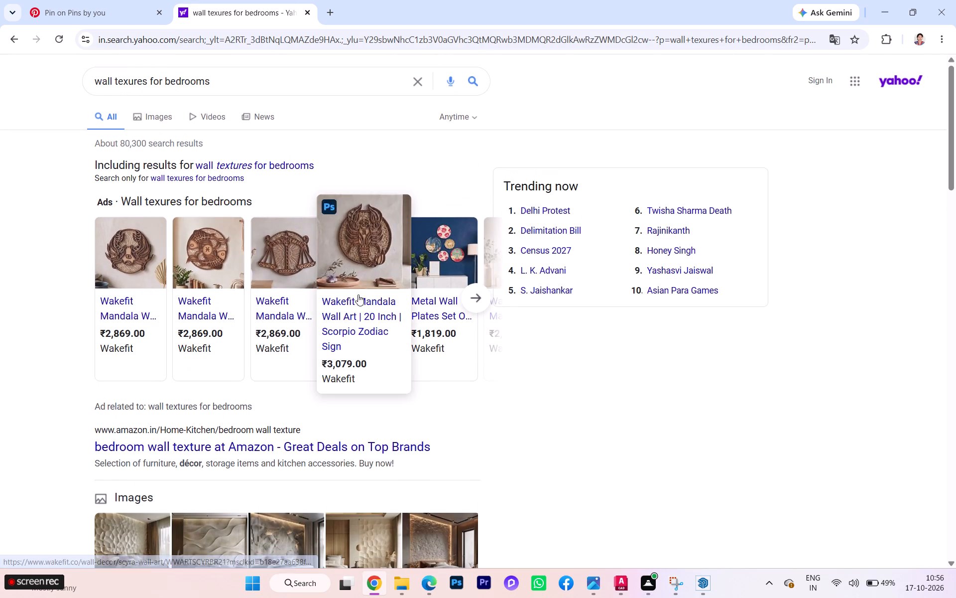
scroll(255, 370, "down", 8)
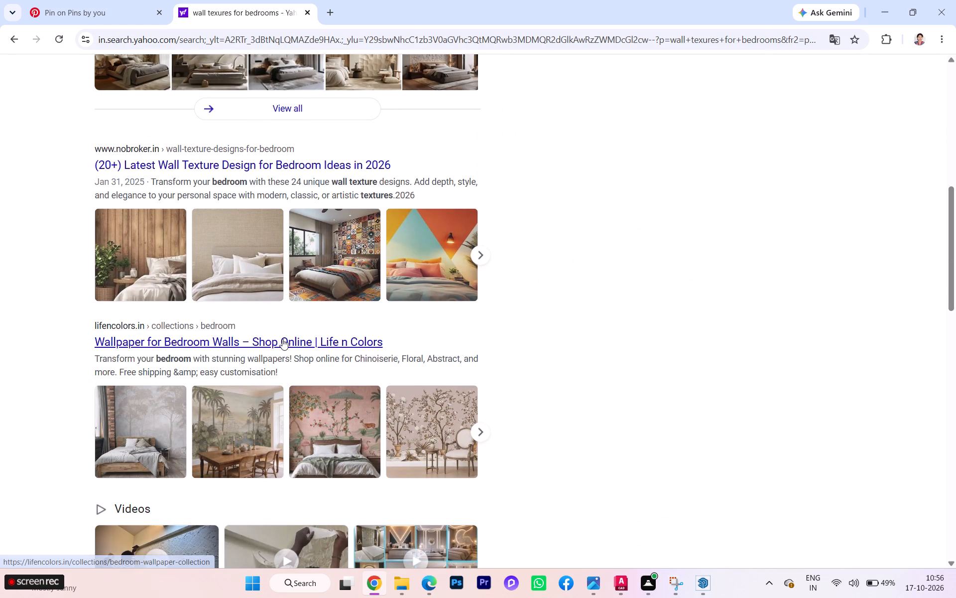
scroll(288, 337, "down", 2)
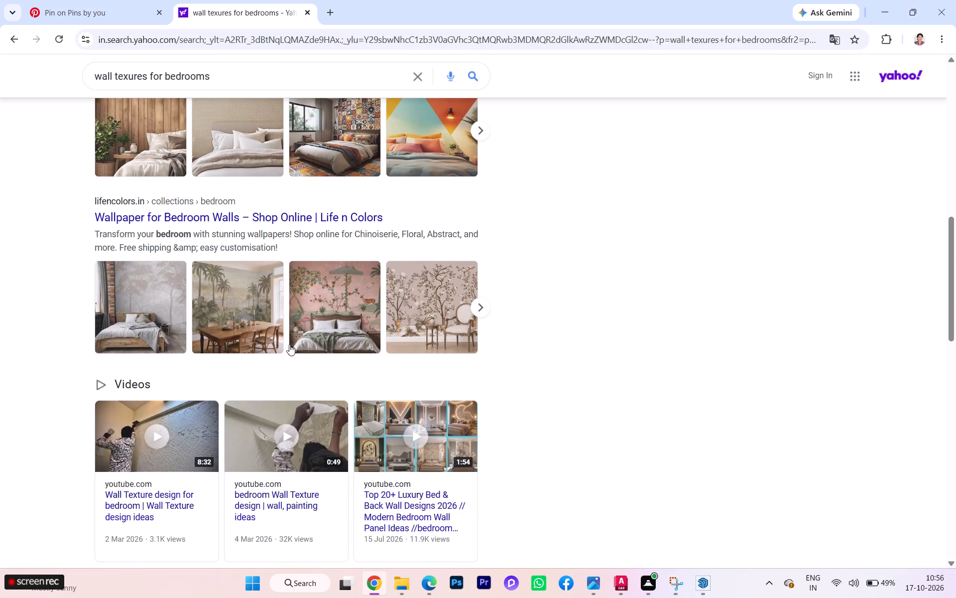
scroll(289, 344, "down", 1)
scroll(290, 348, "up", 1)
scroll(290, 348, "down", 4)
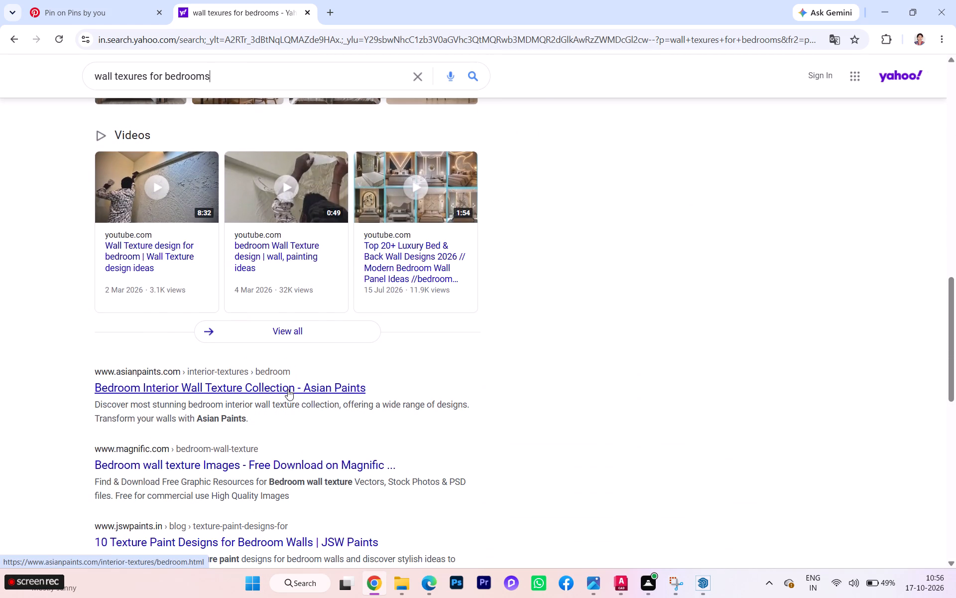
Open the Asian Paints Bedroom Interior Wall Texture Collection result and dismiss the promotional pop-up.
left_click(288, 389)
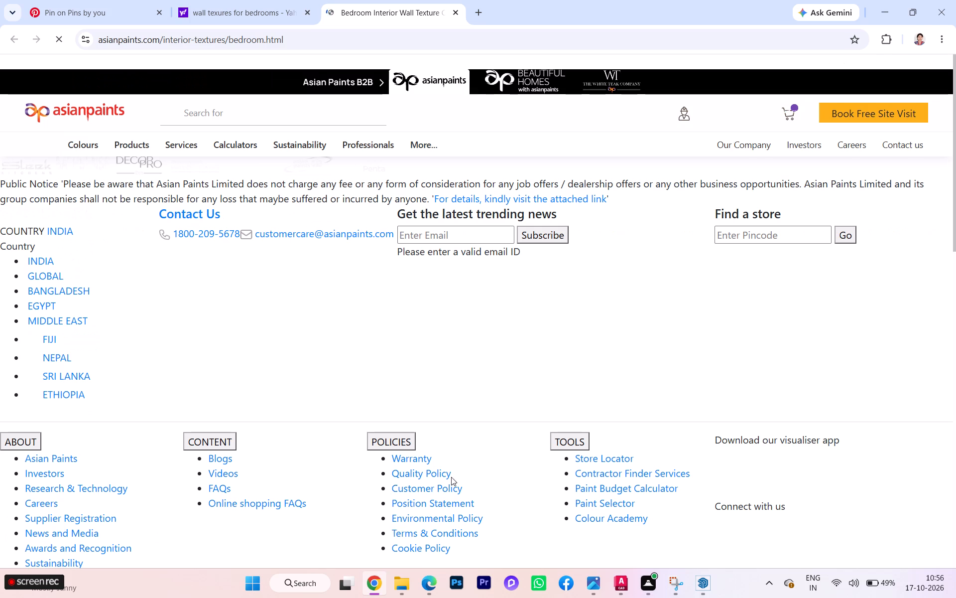
scroll(332, 353, "down", 2)
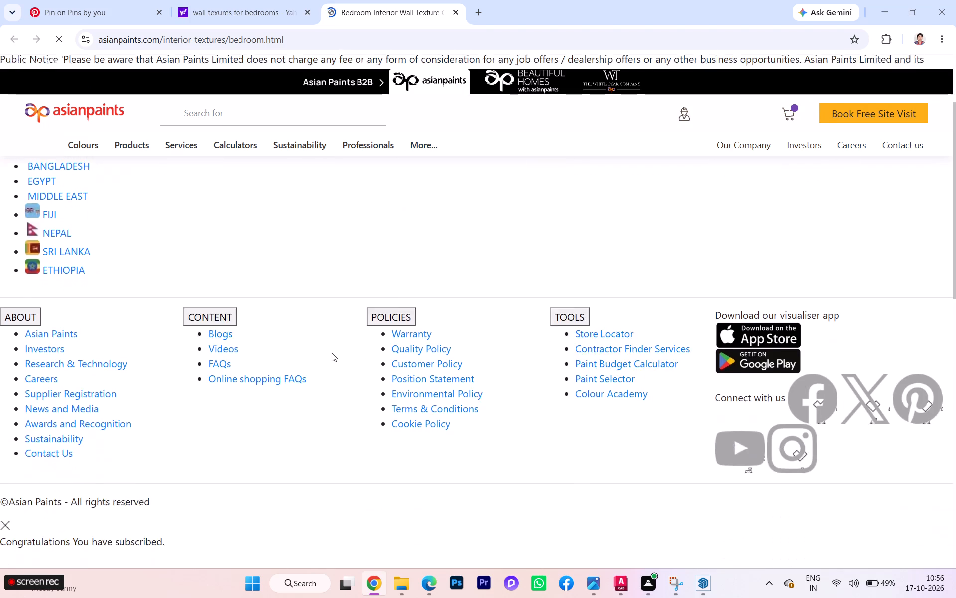
scroll(332, 353, "down", 3)
scroll(328, 361, "up", 1)
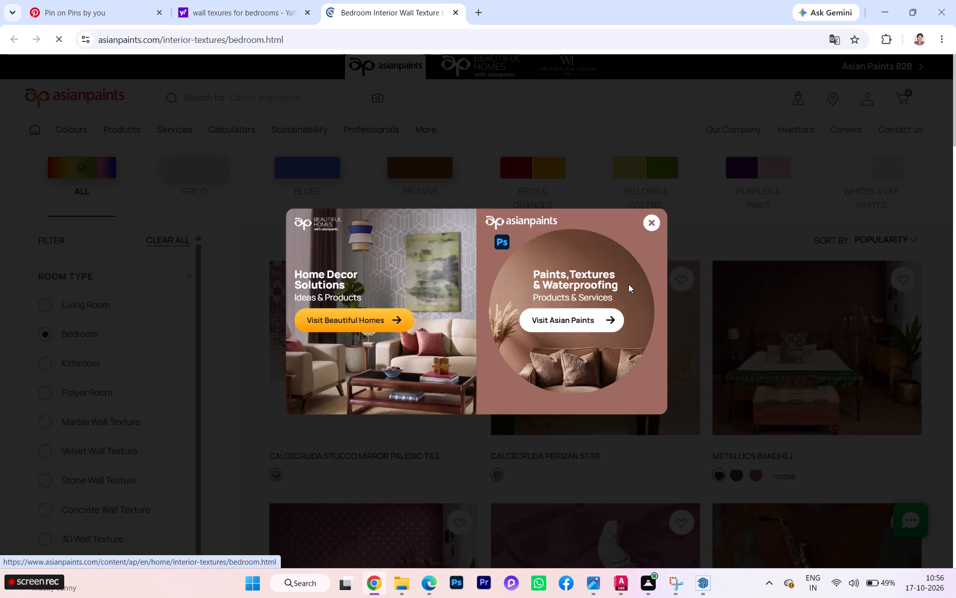
left_click(656, 221)
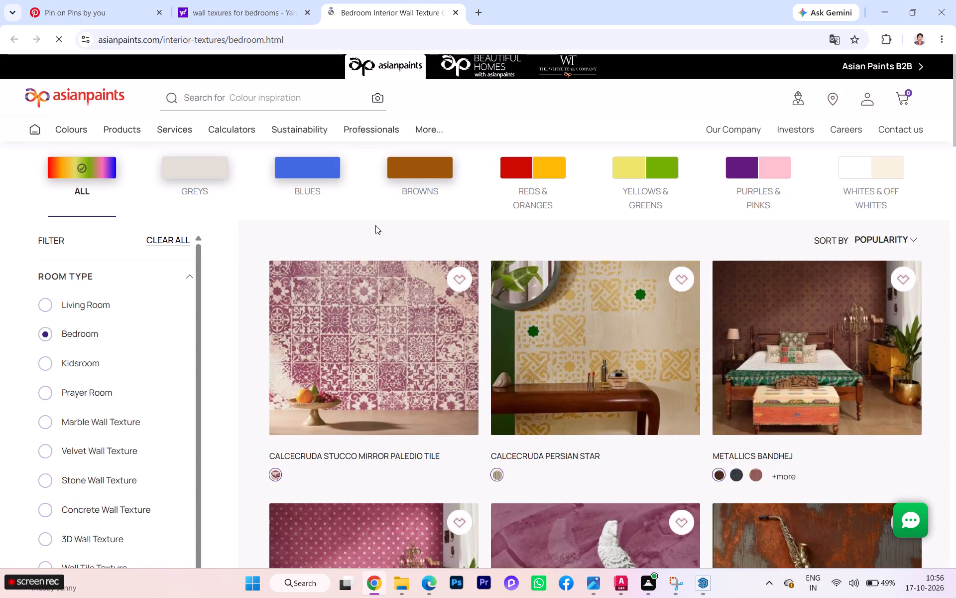
Examine the bedroom wall texture designs through to the end of the initially loaded collection.
scroll(370, 259, "down", 3)
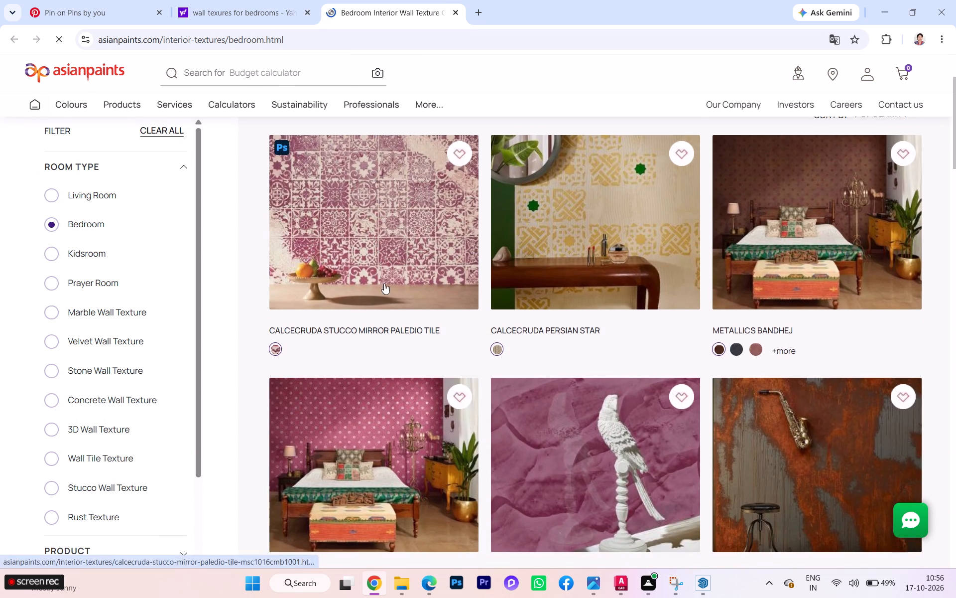
scroll(389, 287, "down", 5)
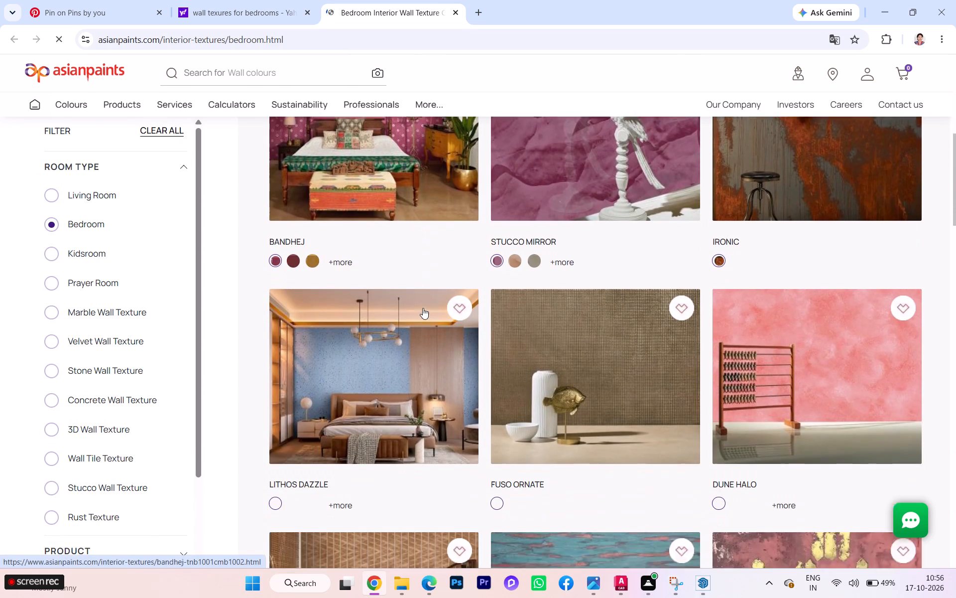
scroll(423, 308, "down", 2)
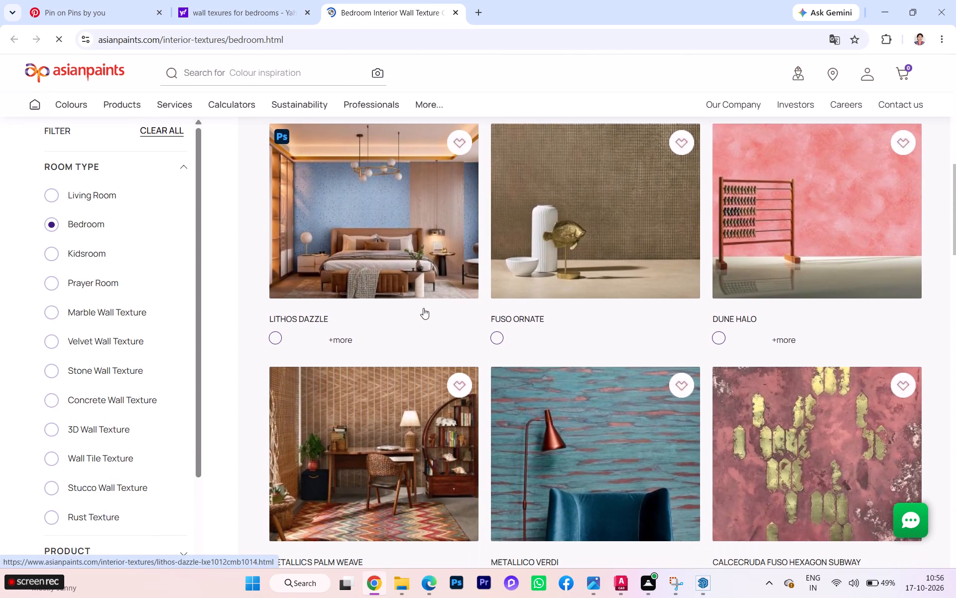
scroll(423, 308, "down", 2)
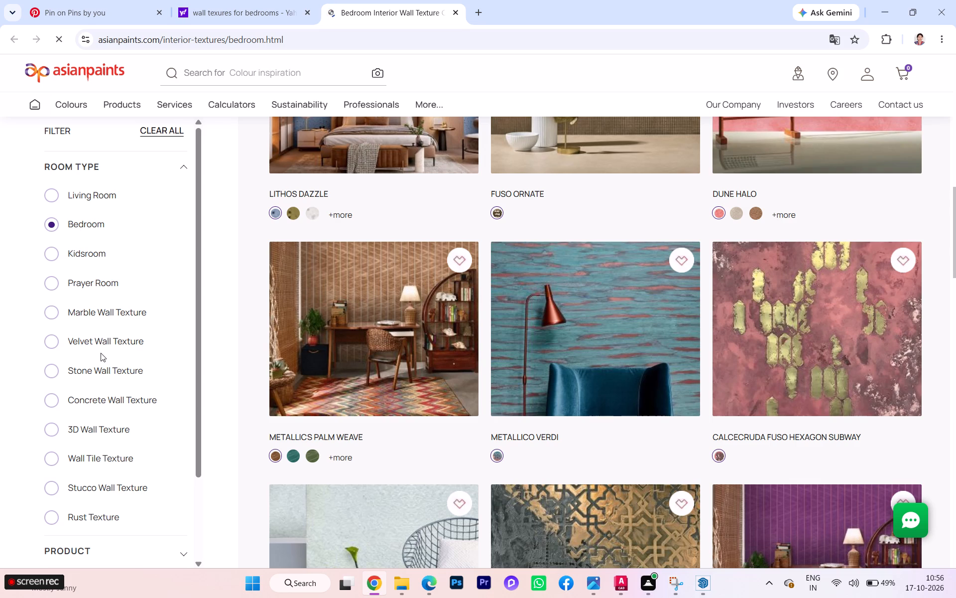
scroll(101, 353, "down", 2)
scroll(552, 368, "down", 3)
scroll(564, 371, "up", 2)
scroll(569, 372, "down", 5)
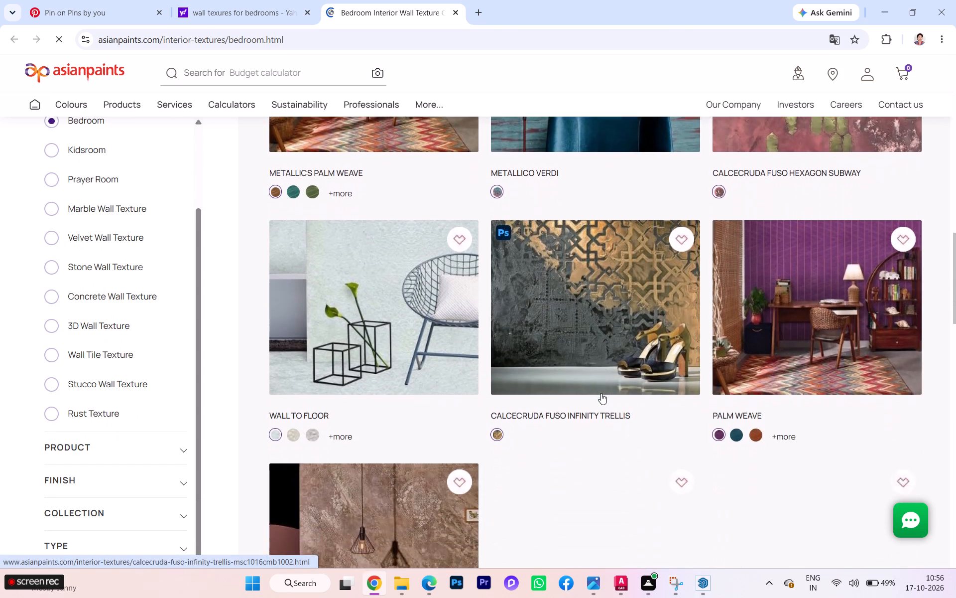
scroll(601, 393, "down", 5)
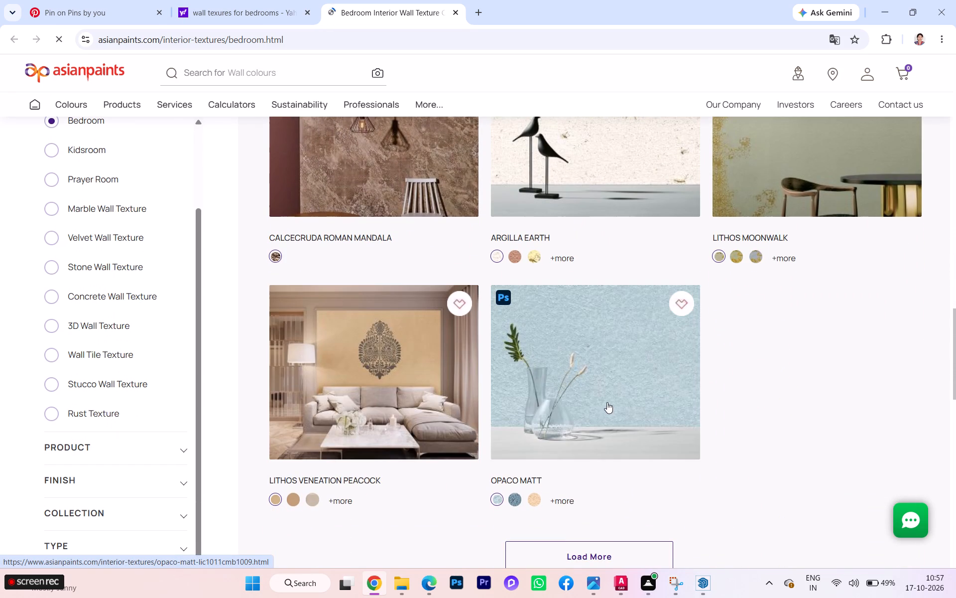
scroll(608, 400, "up", 1)
scroll(609, 415, "down", 3)
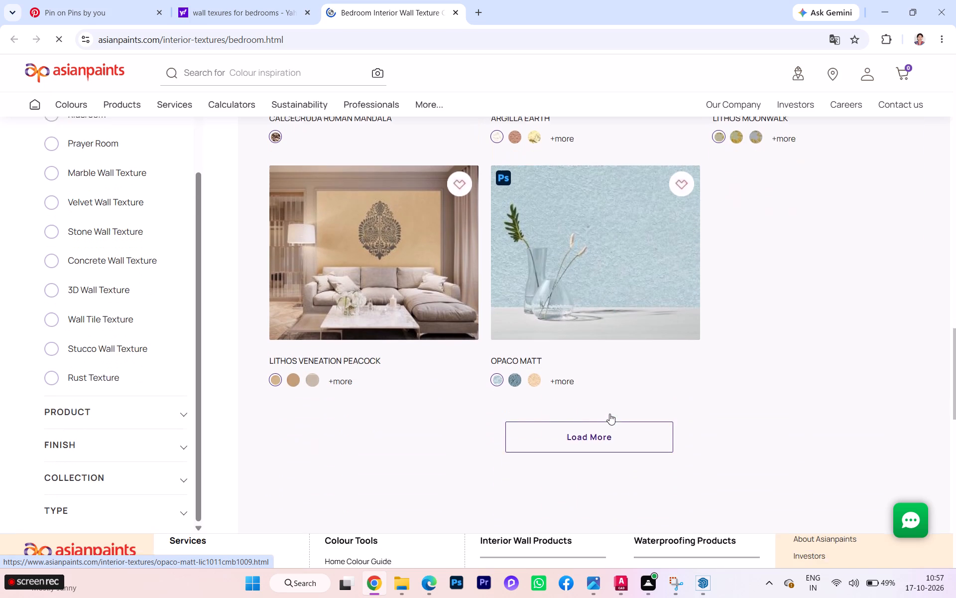
scroll(609, 407, "down", 1)
scroll(609, 407, "up", 1)
scroll(609, 407, "down", 3)
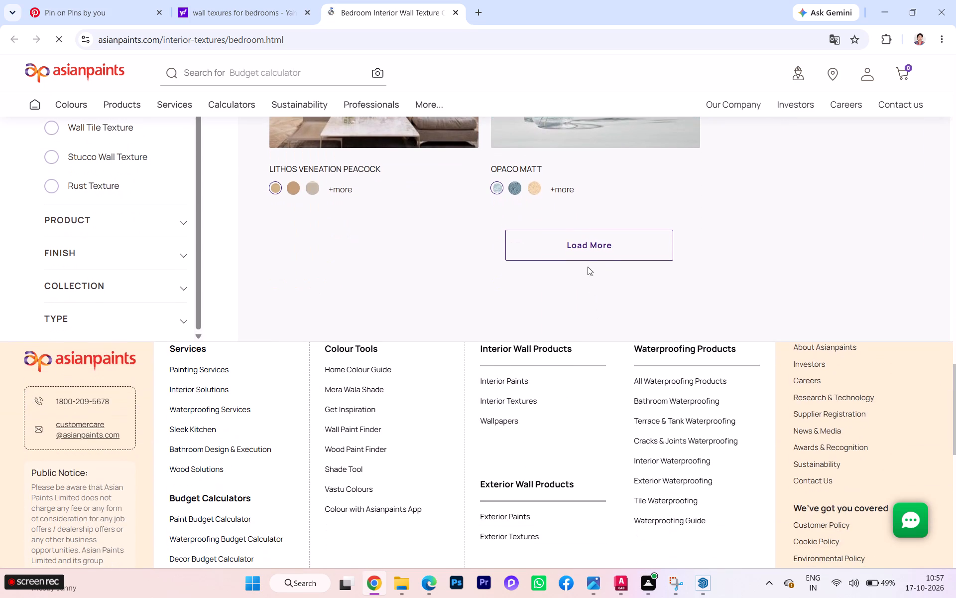
Load more bedroom wall textures and review the designs back up to the start of the collection.
left_click(580, 240)
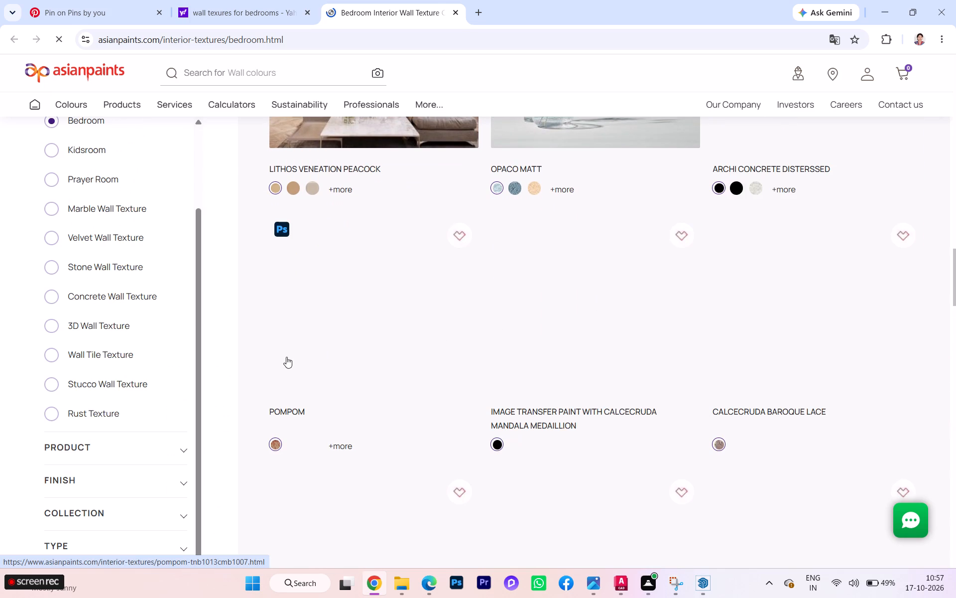
scroll(303, 173, "up", 6)
scroll(303, 173, "down", 2)
scroll(303, 173, "up", 2)
scroll(416, 183, "up", 5)
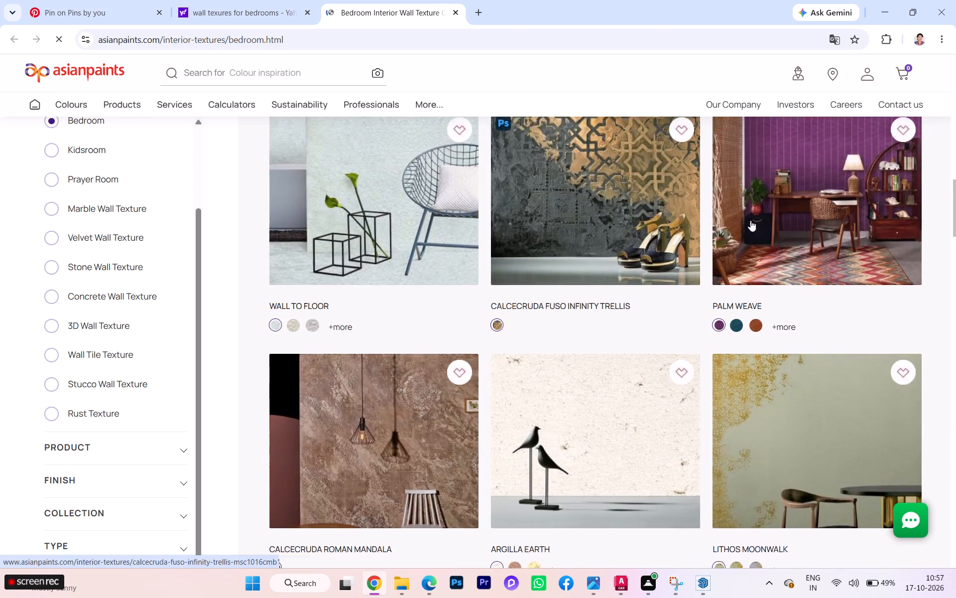
scroll(750, 220, "up", 2)
scroll(793, 230, "down", 1)
scroll(793, 230, "up", 1)
scroll(793, 230, "down", 3)
scroll(793, 230, "up", 12)
scroll(762, 228, "down", 3)
scroll(762, 228, "up", 2)
scroll(644, 162, "down", 1)
scroll(644, 162, "up", 2)
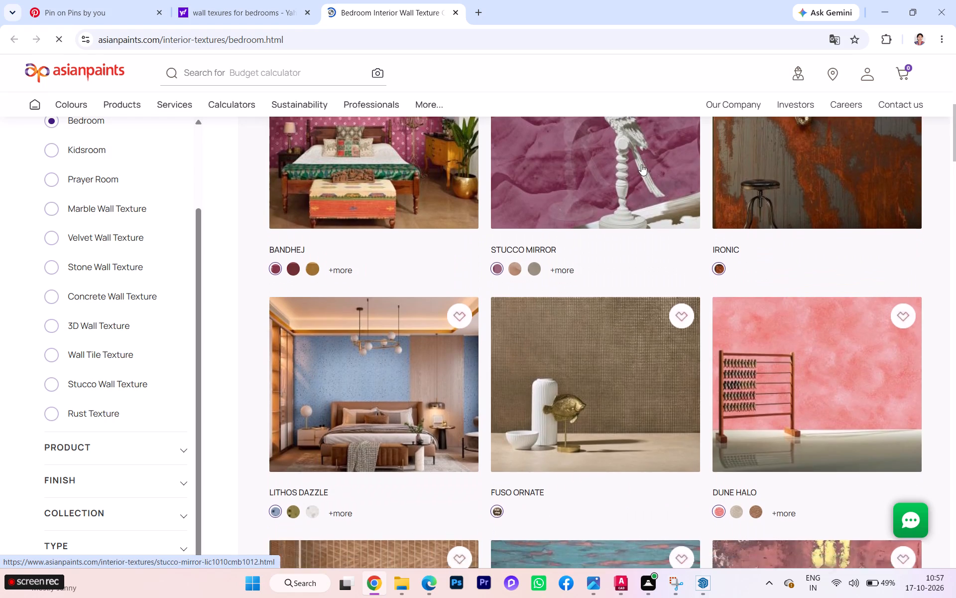
scroll(641, 164, "up", 4)
scroll(639, 166, "down", 1)
scroll(639, 166, "up", 3)
scroll(639, 166, "down", 1)
scroll(639, 166, "up", 4)
scroll(639, 163, "down", 1)
scroll(639, 163, "up", 3)
scroll(639, 163, "down", 1)
scroll(639, 163, "up", 3)
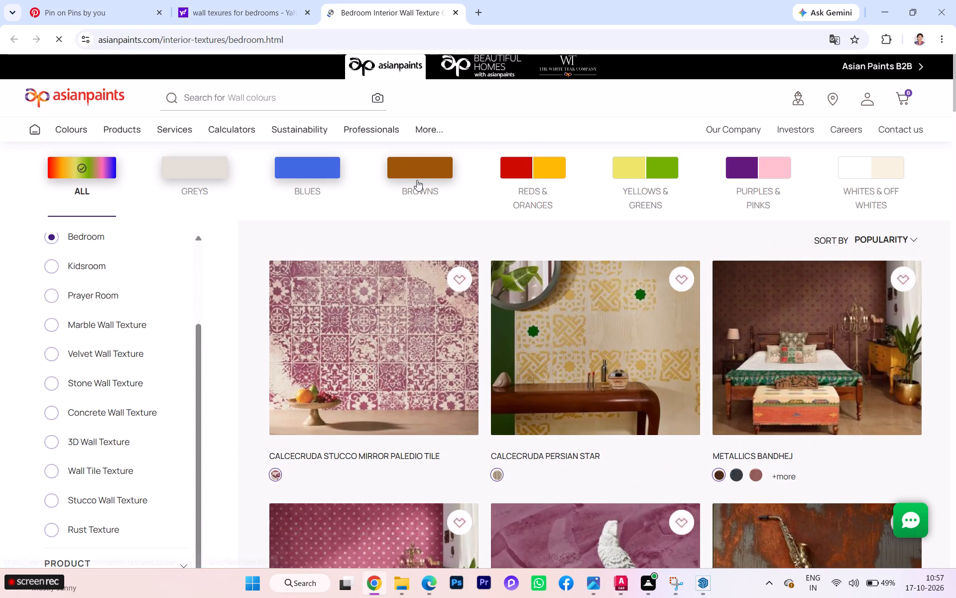
Filter the bedroom wall textures to the Browns colour group.
left_click(421, 176)
left_click(432, 166)
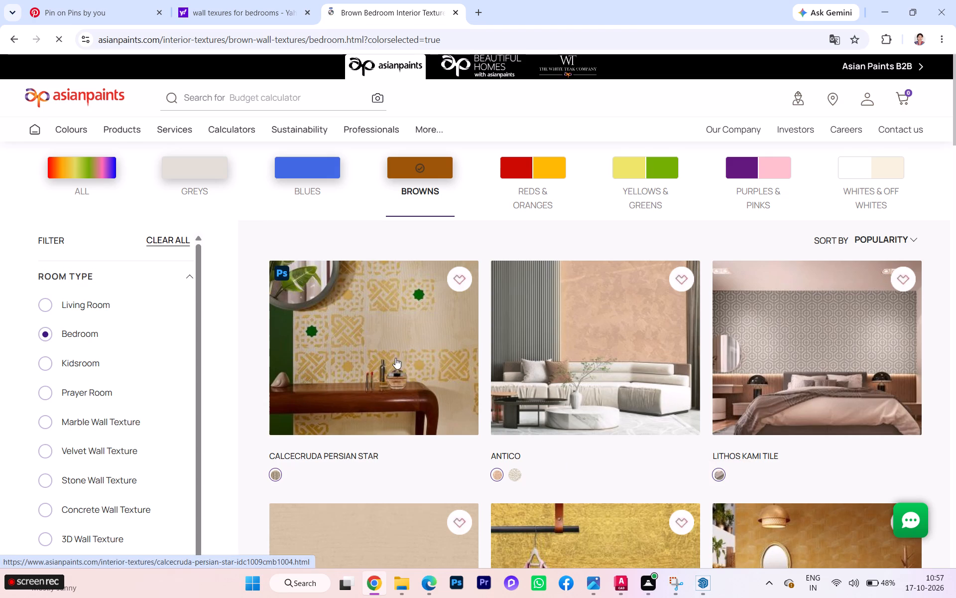
Examine the brown bedroom wall textures through the loaded collection for a suitable wall finish.
scroll(395, 358, "down", 7)
scroll(395, 362, "up", 2)
scroll(395, 361, "down", 4)
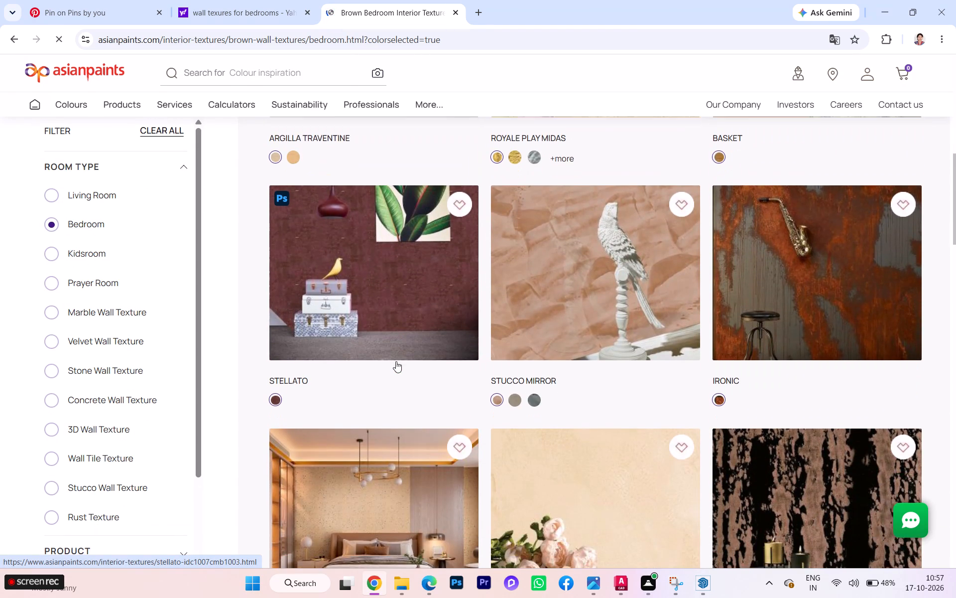
scroll(396, 361, "down", 6)
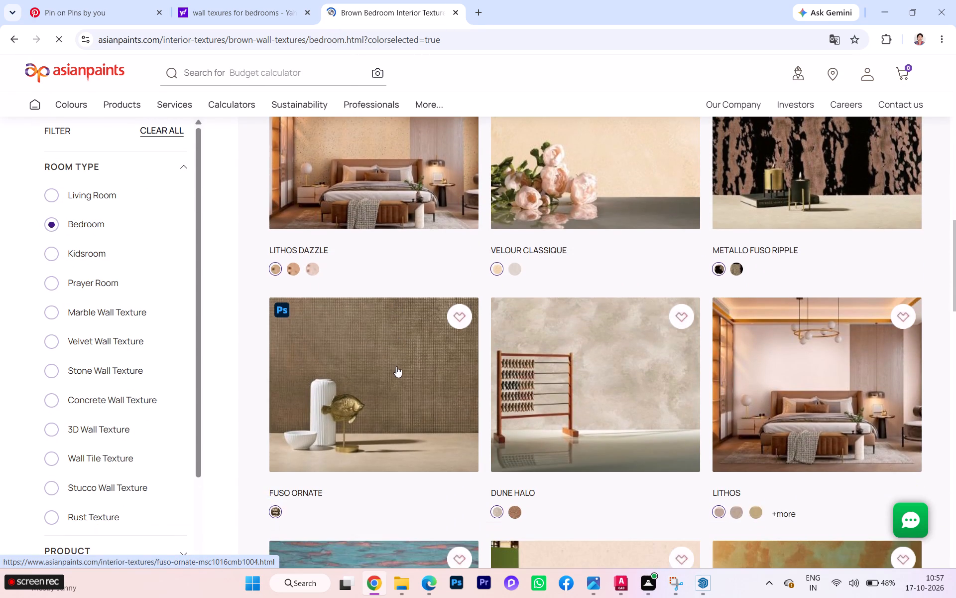
scroll(396, 366, "down", 5)
scroll(398, 366, "up", 1)
scroll(398, 366, "down", 2)
scroll(398, 366, "up", 1)
scroll(398, 366, "down", 4)
scroll(398, 366, "up", 4)
scroll(403, 368, "down", 1)
scroll(403, 368, "up", 2)
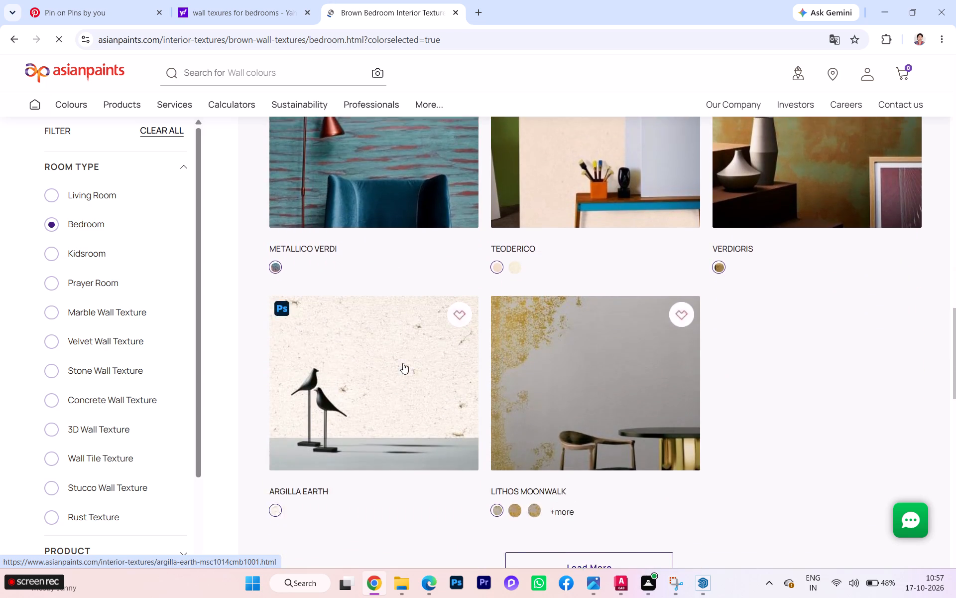
scroll(403, 363, "up", 8)
scroll(400, 353, "down", 1)
scroll(400, 352, "up", 3)
scroll(400, 352, "down", 2)
scroll(400, 352, "up", 11)
scroll(400, 352, "down", 2)
scroll(400, 352, "up", 10)
scroll(400, 352, "down", 1)
scroll(400, 352, "up", 3)
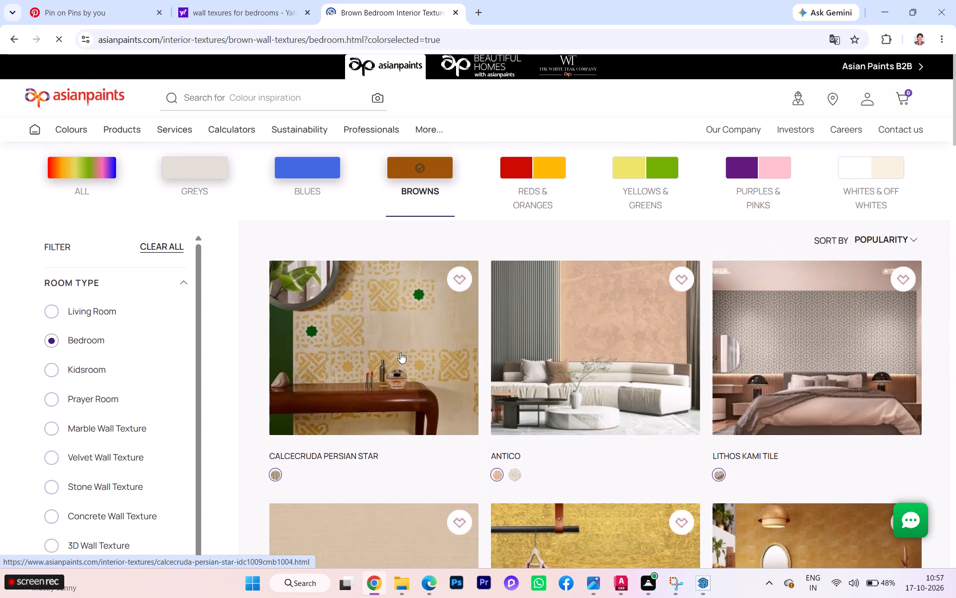
scroll(400, 352, "up", 1)
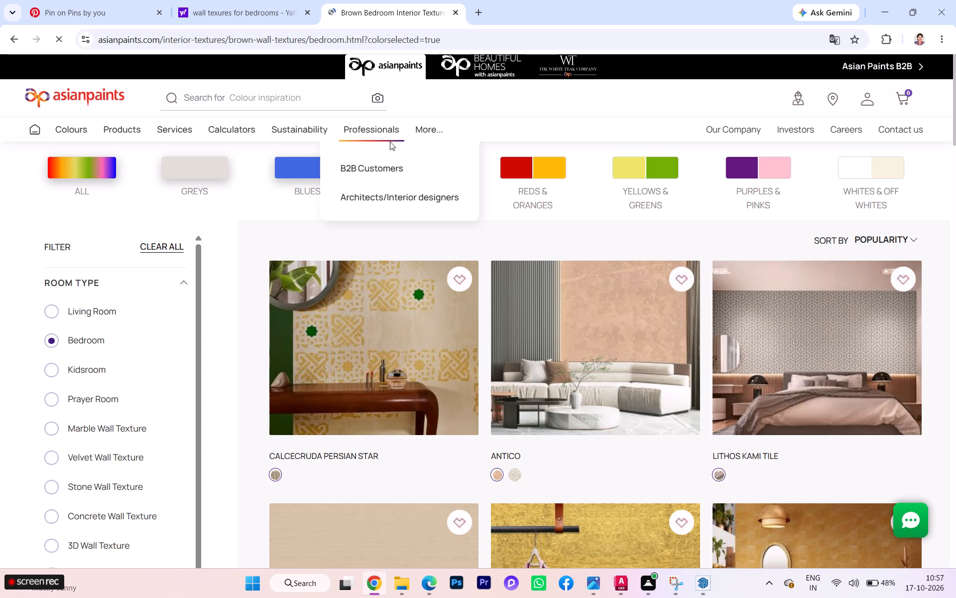
scroll(693, 380, "down", 2)
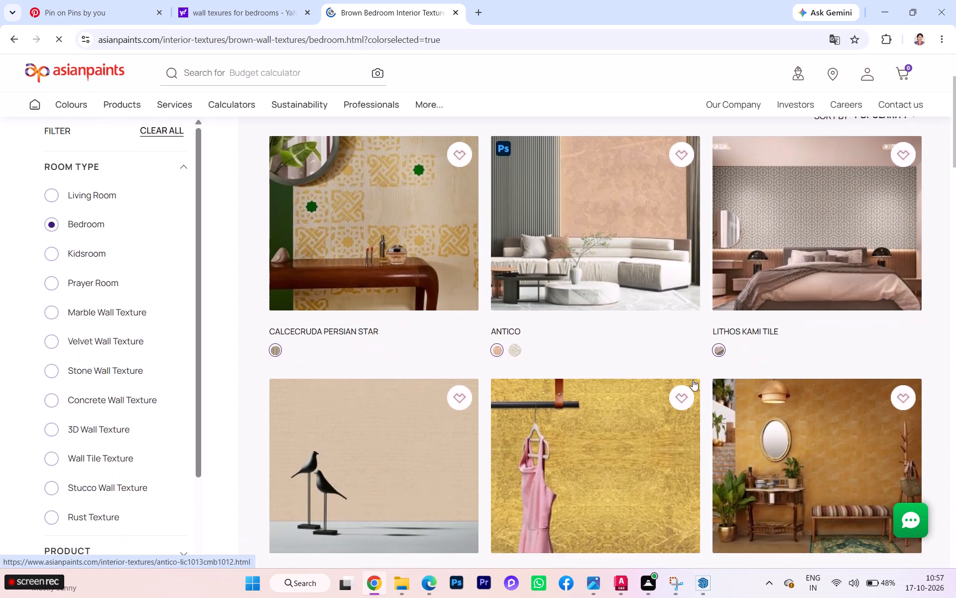
scroll(693, 381, "up", 3)
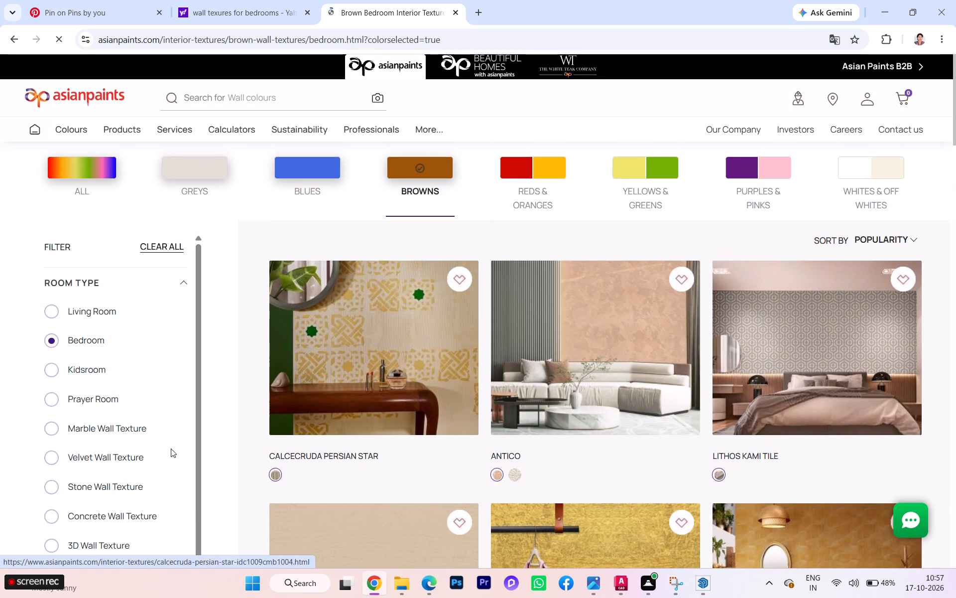
Switch the brown textures to the Stone Wall Texture category and examine all of its designs.
scroll(120, 455, "down", 1)
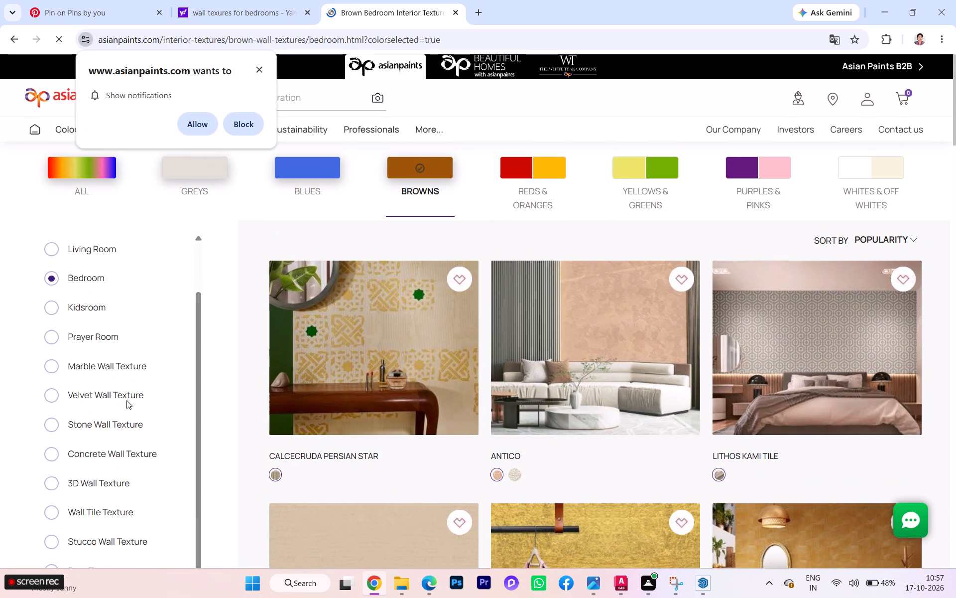
left_click(125, 370)
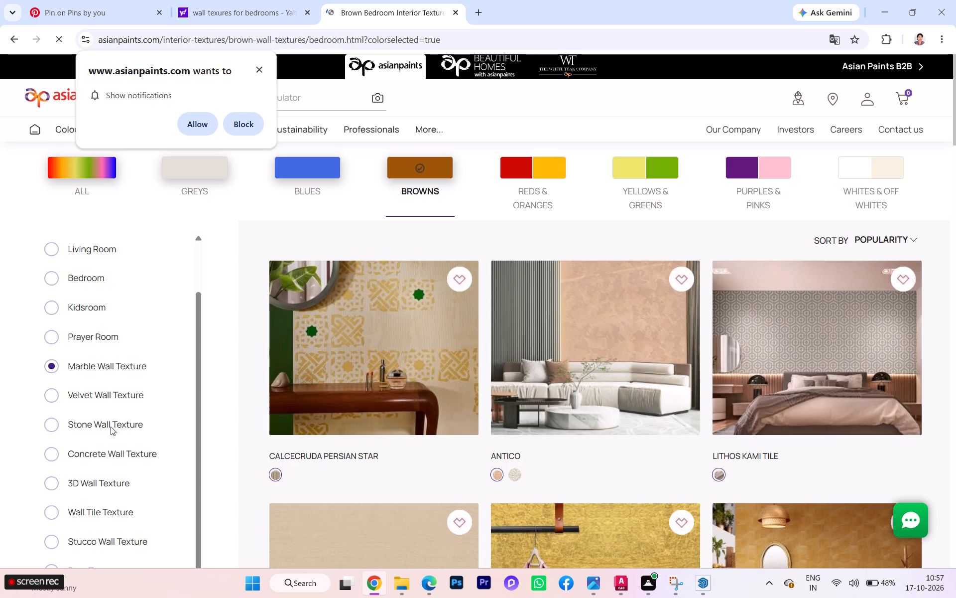
left_click(116, 424)
scroll(388, 416, "down", 1)
scroll(388, 416, "up", 2)
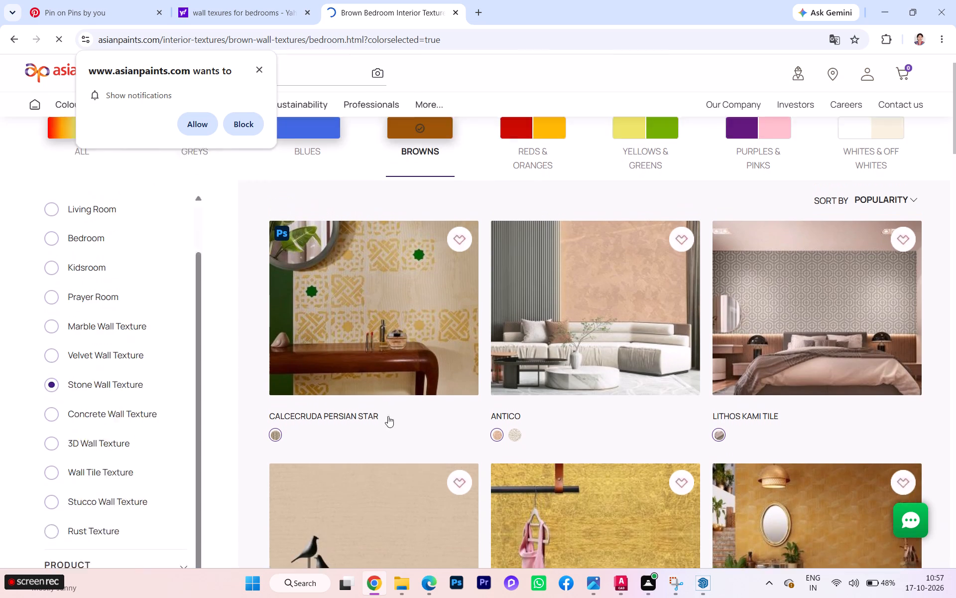
scroll(388, 416, "up", 3)
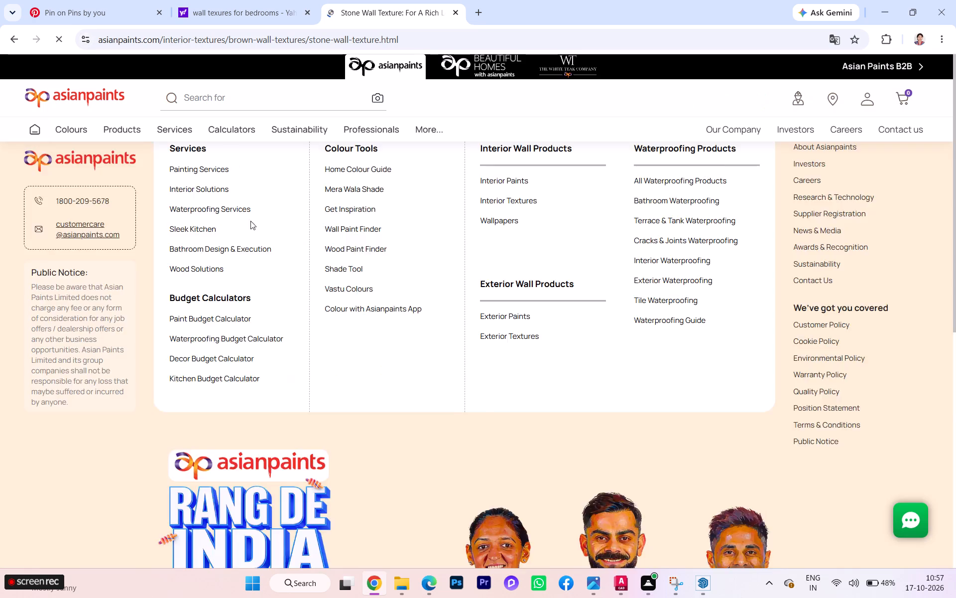
scroll(397, 345, "down", 1)
scroll(398, 348, "up", 1)
scroll(398, 348, "down", 4)
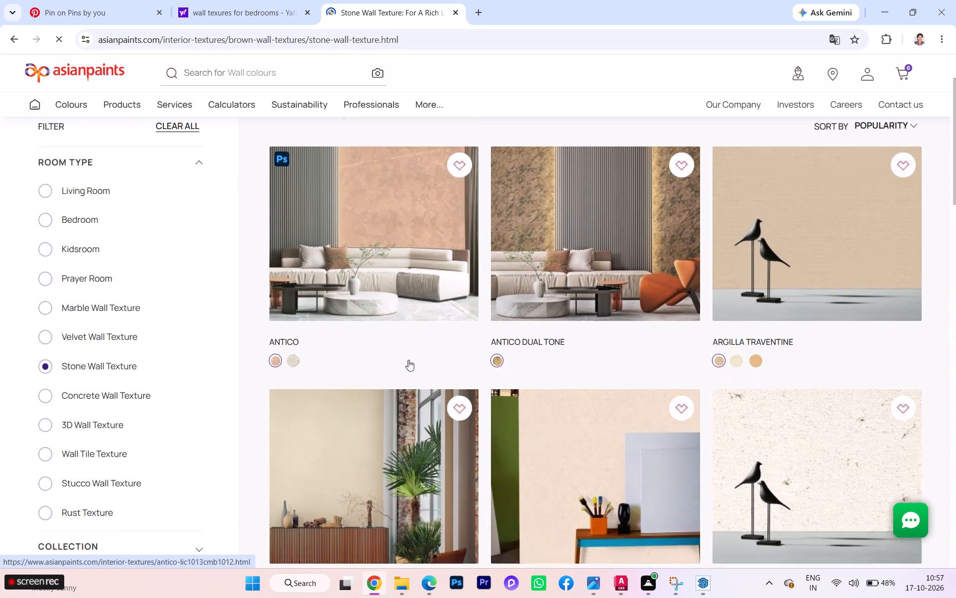
scroll(413, 367, "down", 1)
scroll(413, 367, "up", 3)
scroll(413, 367, "down", 9)
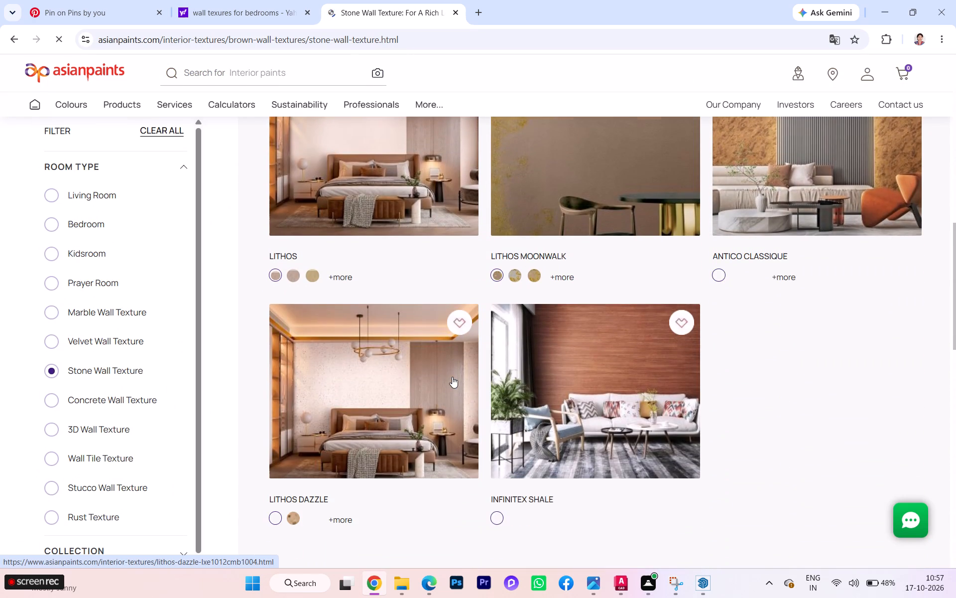
scroll(453, 378, "down", 2)
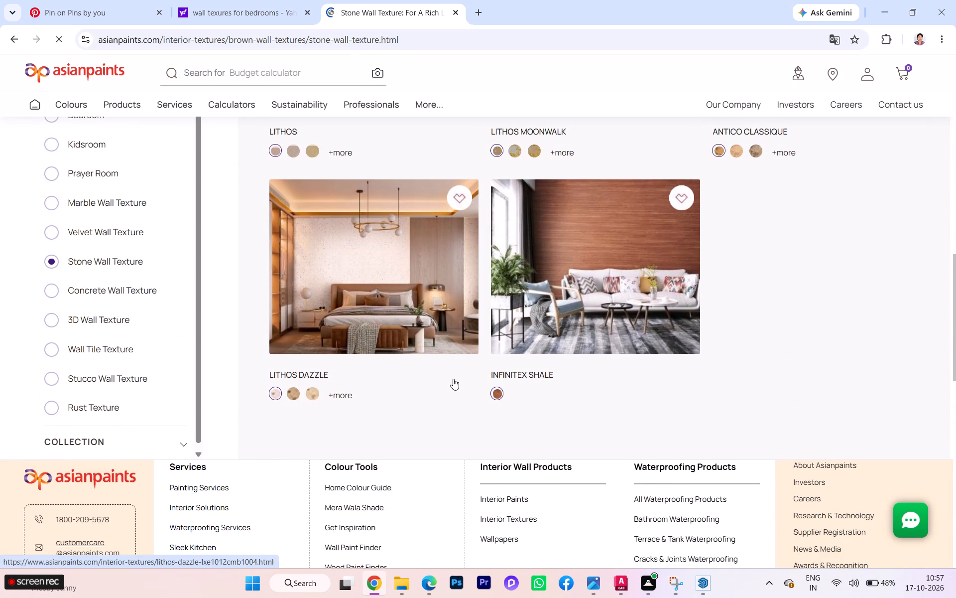
scroll(453, 379, "down", 3)
scroll(453, 379, "up", 2)
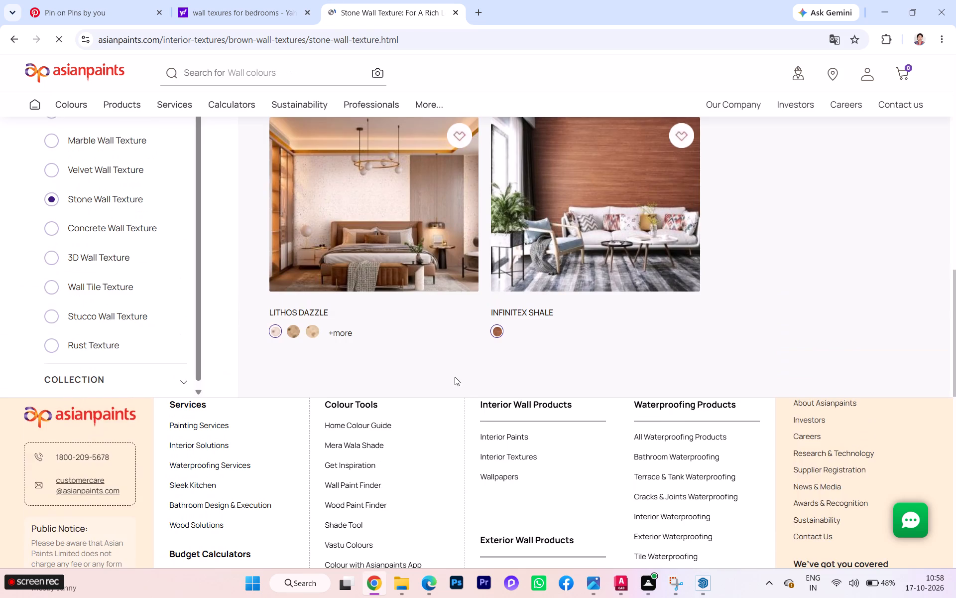
scroll(455, 377, "up", 2)
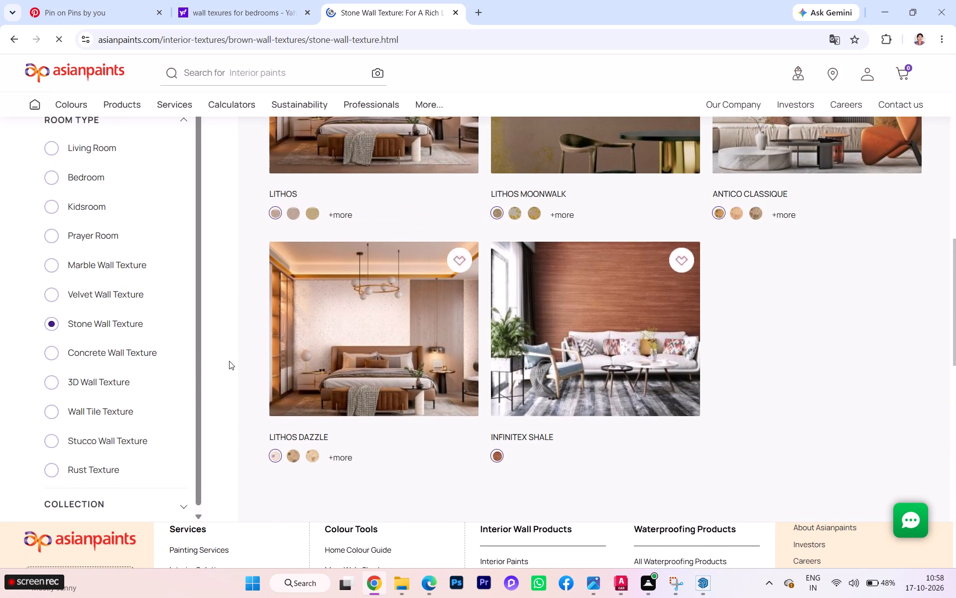
Switch the brown textures to the 3D Wall Texture category and look over its designs.
left_click(99, 382)
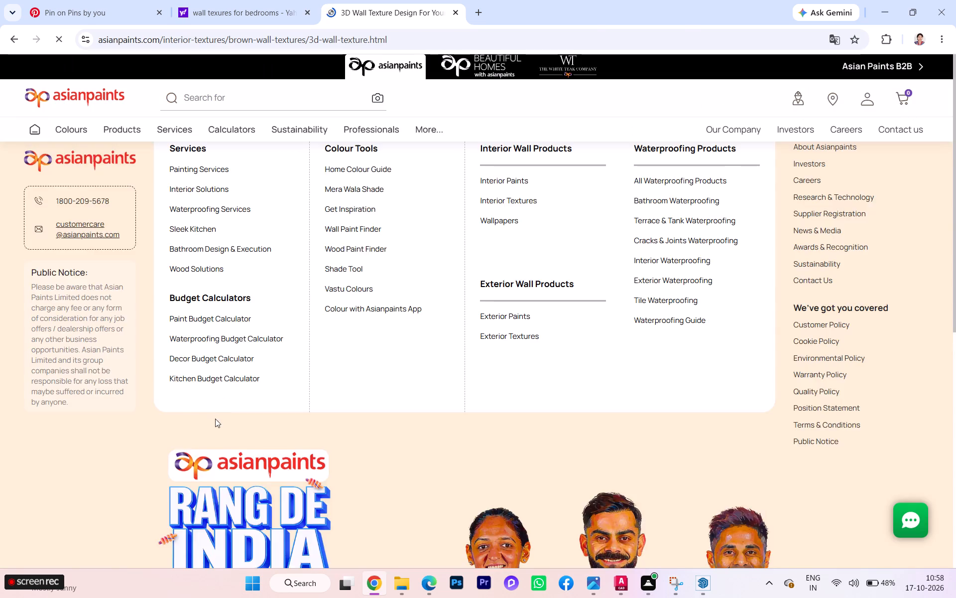
scroll(359, 399, "down", 3)
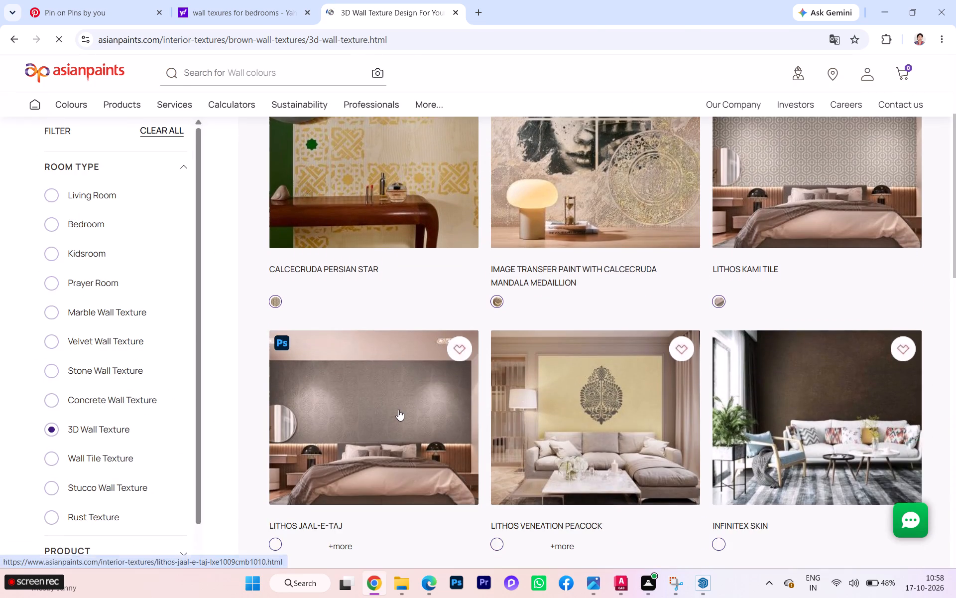
scroll(399, 413, "down", 5)
scroll(402, 413, "up", 3)
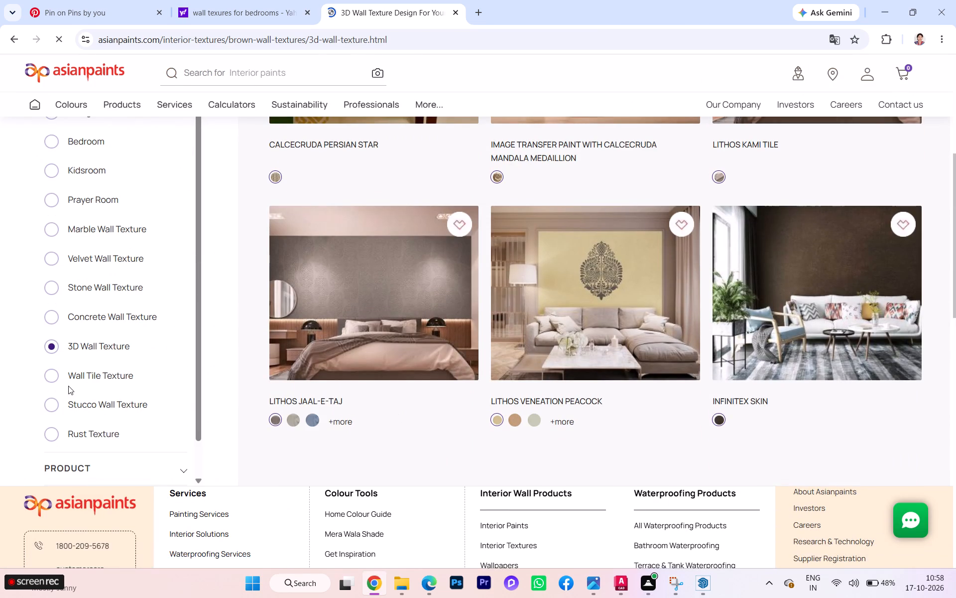
Switch the brown textures to the Stucco Wall Texture category and look over its designs.
left_click(58, 404)
left_click(51, 404)
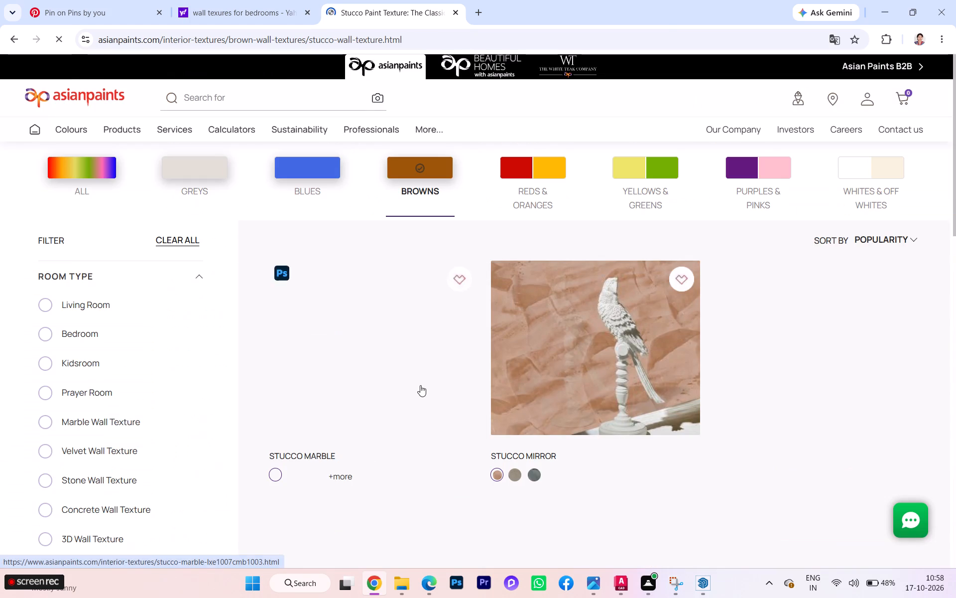
scroll(420, 385, "down", 3)
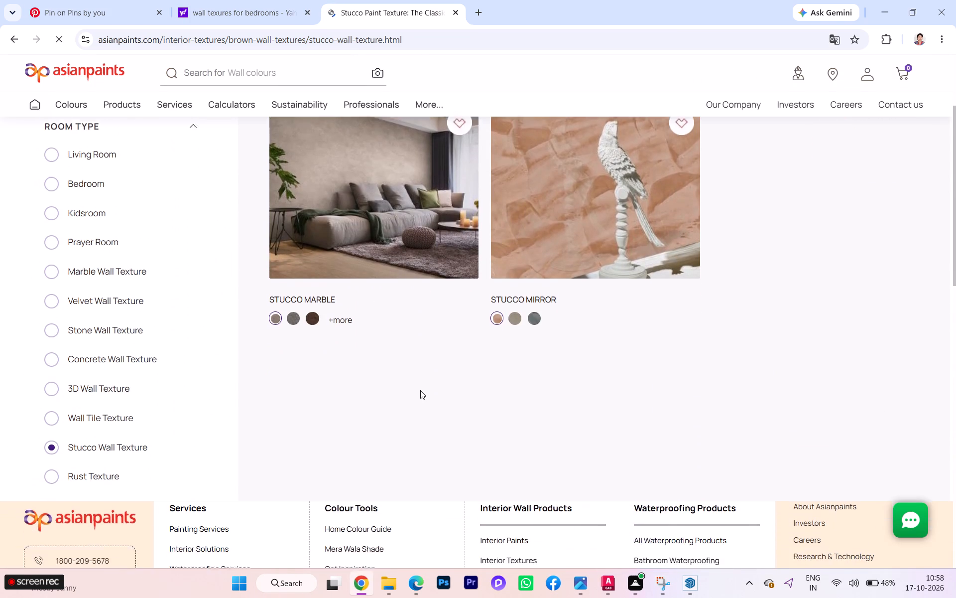
scroll(420, 390, "up", 1)
scroll(420, 390, "down", 1)
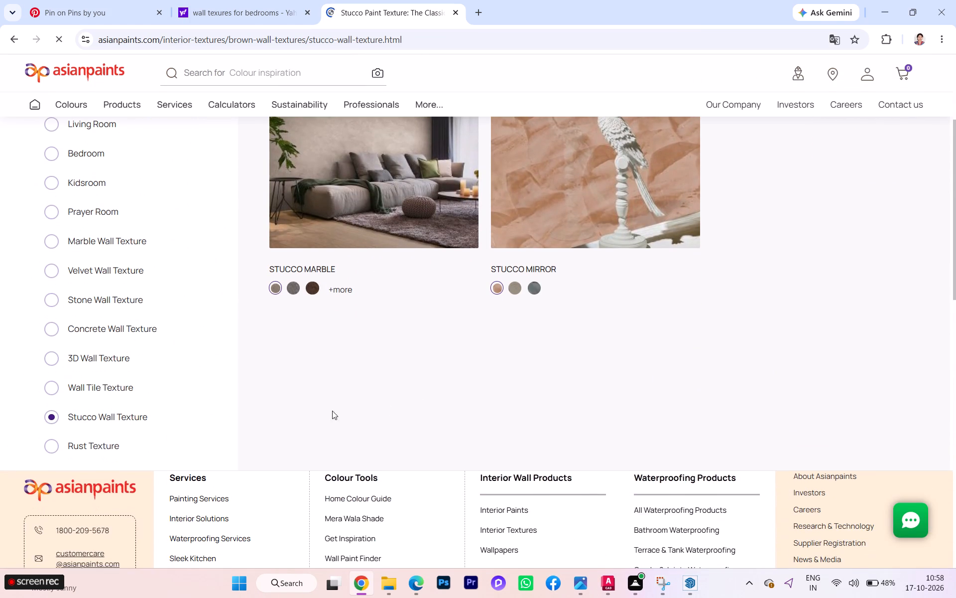
Switch the brown textures to the Rust Texture category and look over its designs.
left_click(62, 448)
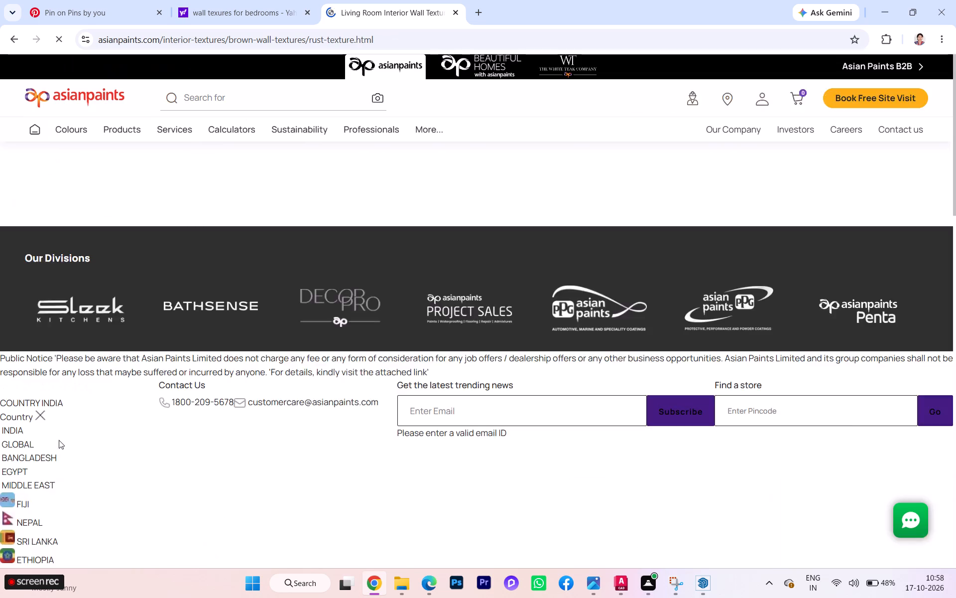
scroll(393, 400, "down", 2)
scroll(403, 402, "up", 6)
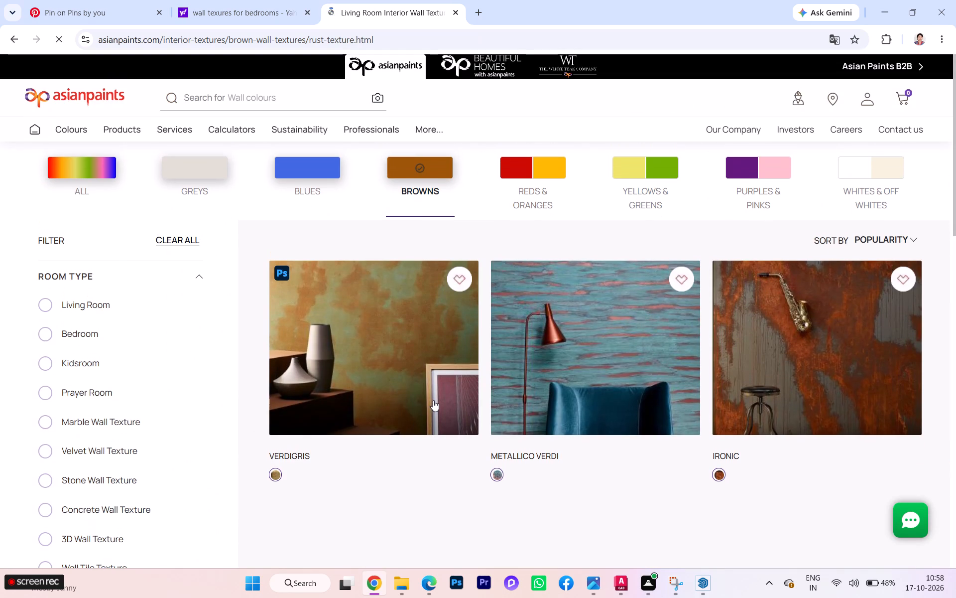
scroll(58, 401, "down", 2)
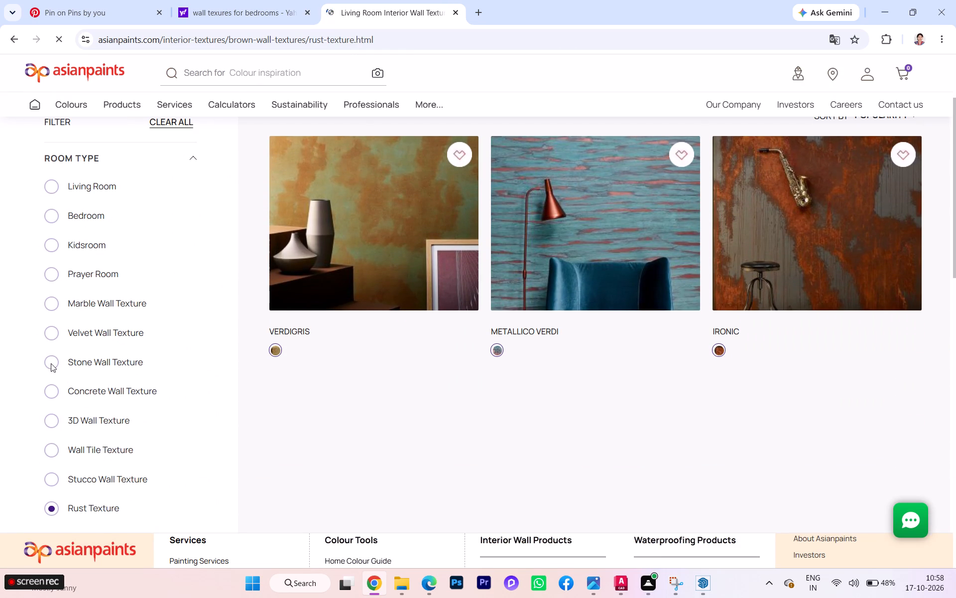
Switch the brown textures to the Velvet Wall Texture category and look over its designs.
left_click(55, 331)
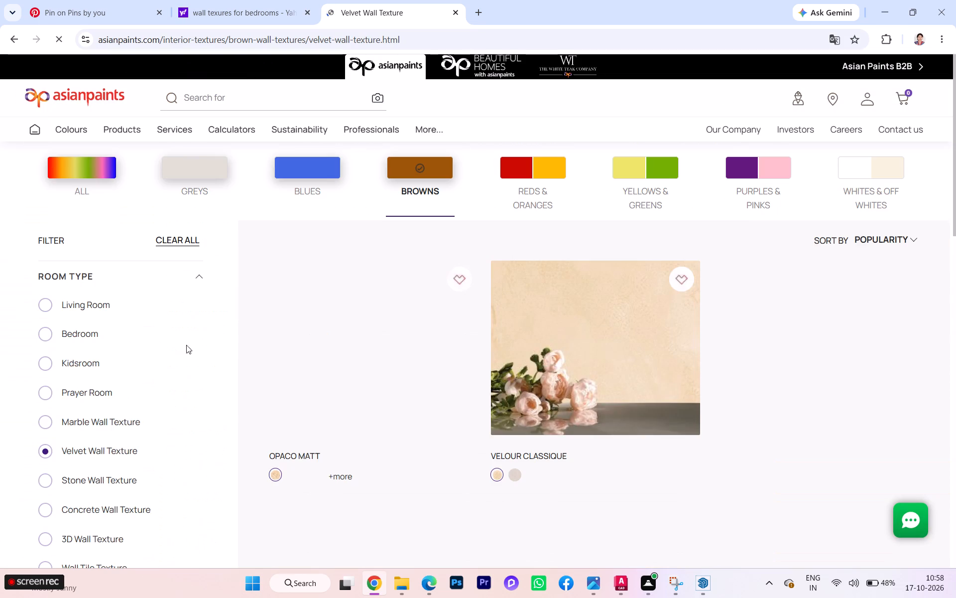
scroll(410, 414, "down", 1)
scroll(427, 421, "up", 1)
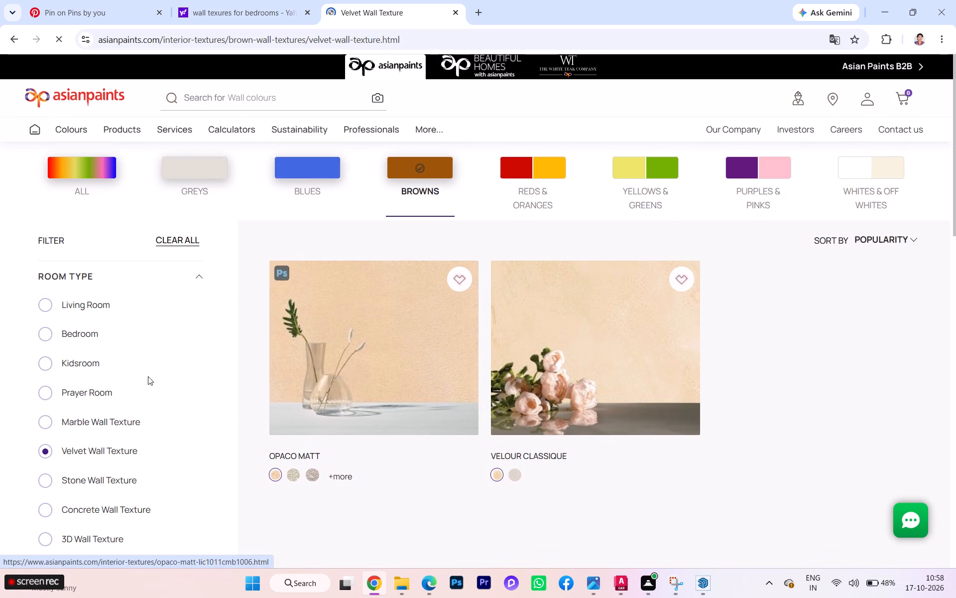
Return the brown textures to the Bedroom room type and look over the first designs again.
left_click(86, 330)
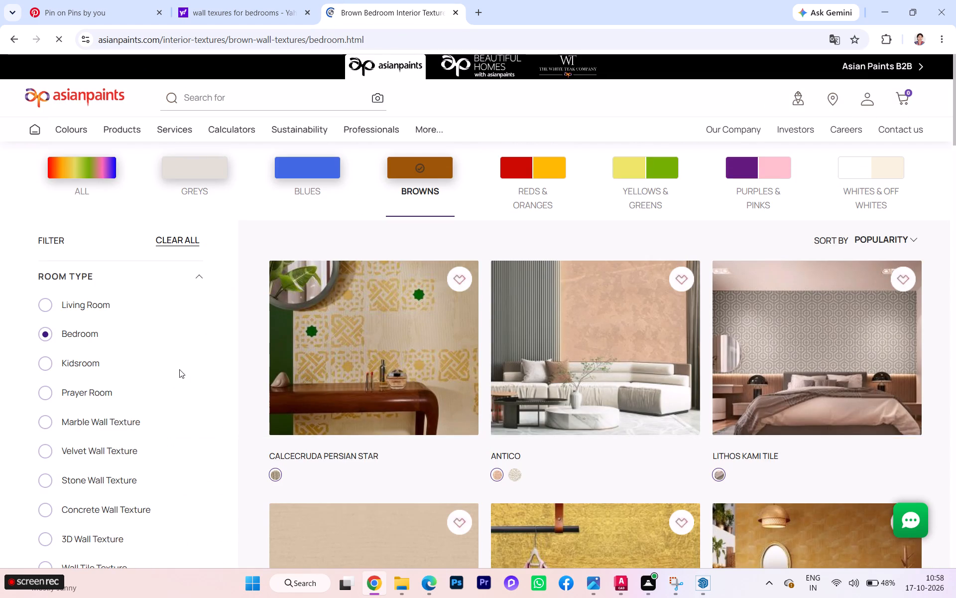
scroll(476, 394, "down", 1)
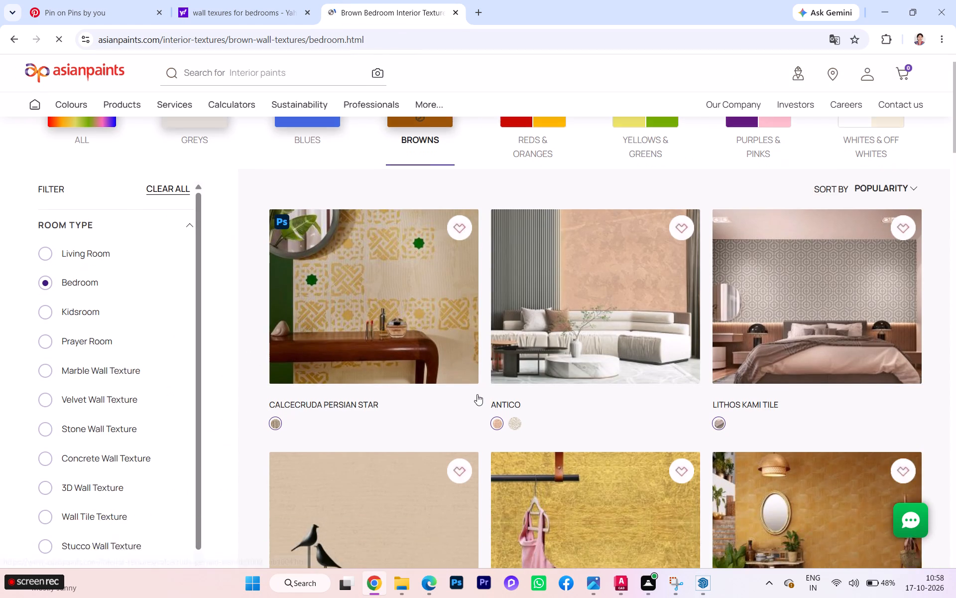
scroll(477, 394, "up", 2)
scroll(477, 394, "down", 1)
scroll(477, 394, "up", 1)
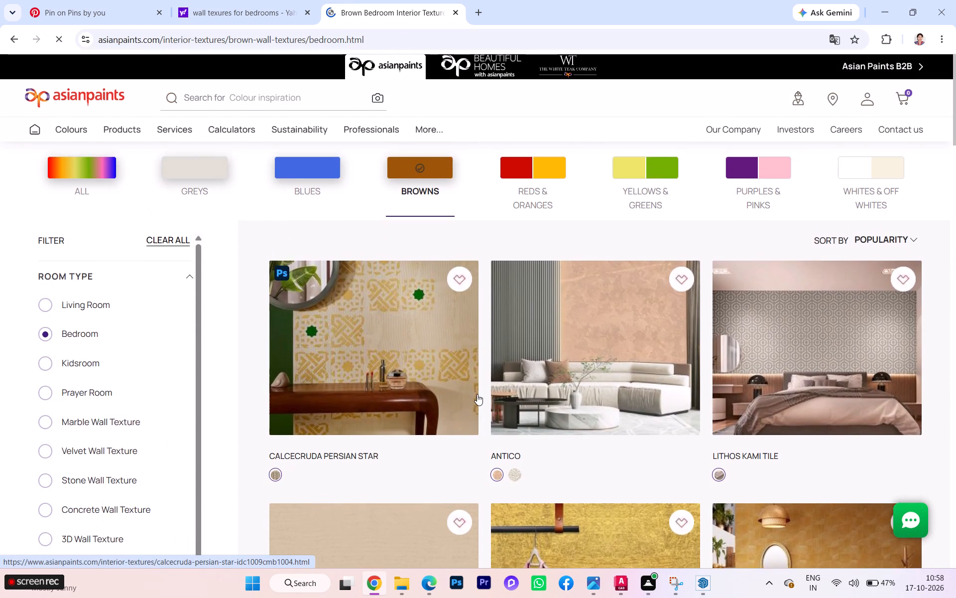
Look through the brown Bedroom textures down to the end of the loaded designs.
scroll(502, 410, "down", 9)
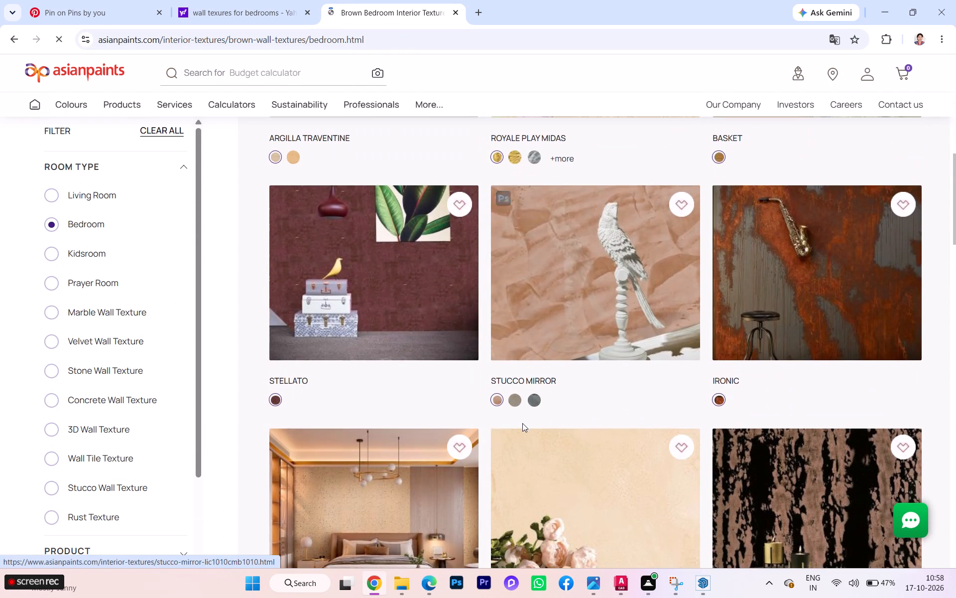
scroll(524, 421, "down", 2)
scroll(525, 422, "up", 3)
scroll(525, 422, "down", 1)
scroll(525, 422, "up", 1)
scroll(525, 422, "down", 2)
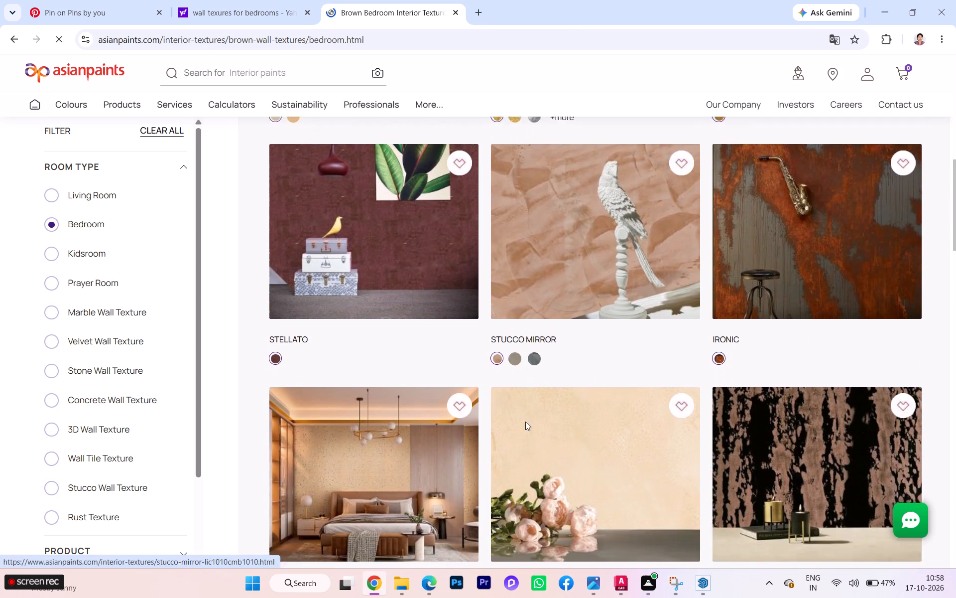
scroll(526, 423, "down", 3)
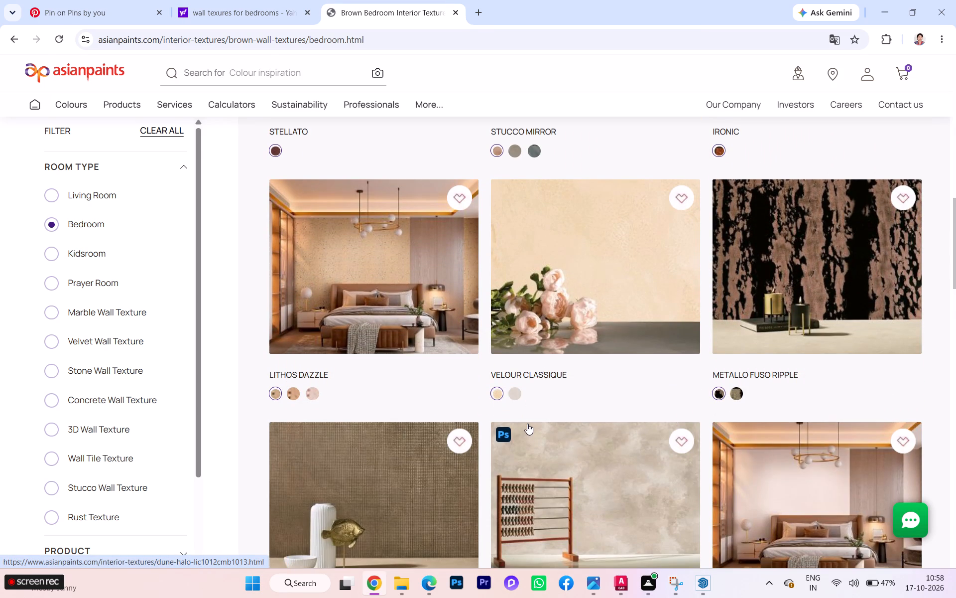
scroll(527, 424, "down", 4)
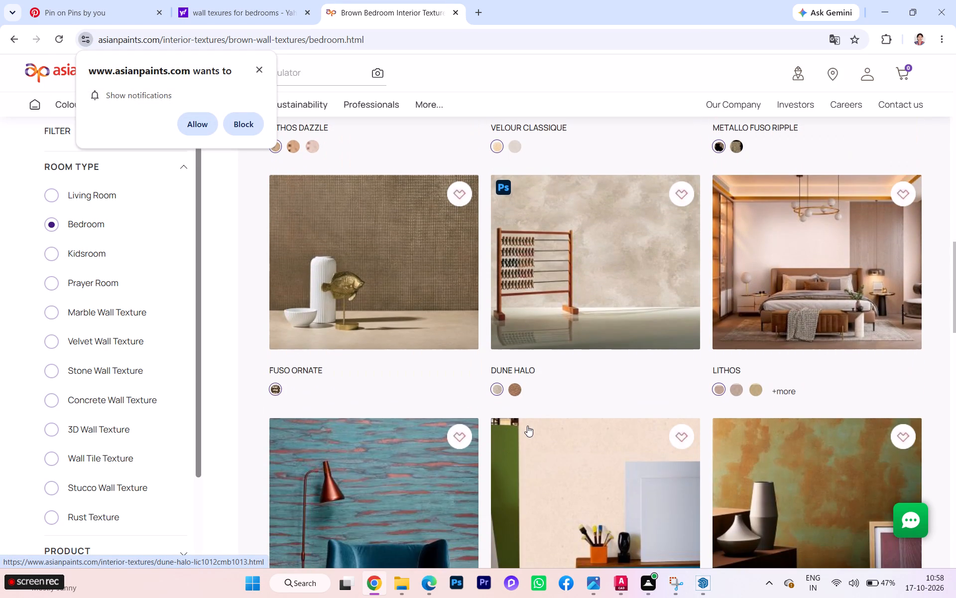
scroll(527, 426, "down", 5)
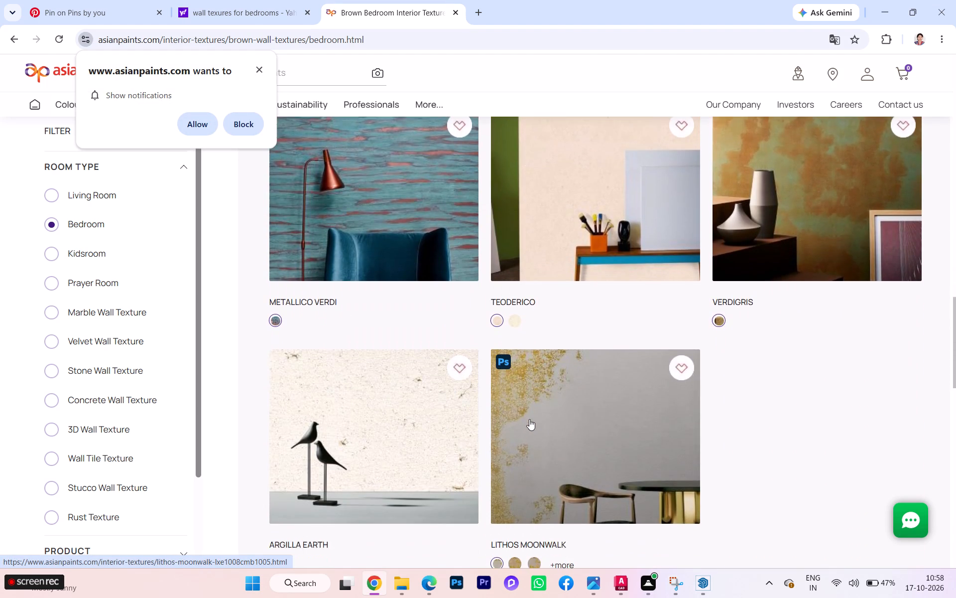
scroll(529, 419, "down", 4)
Load more brown Bedroom textures, then compare the designs again from there back to the first row.
left_click(568, 381)
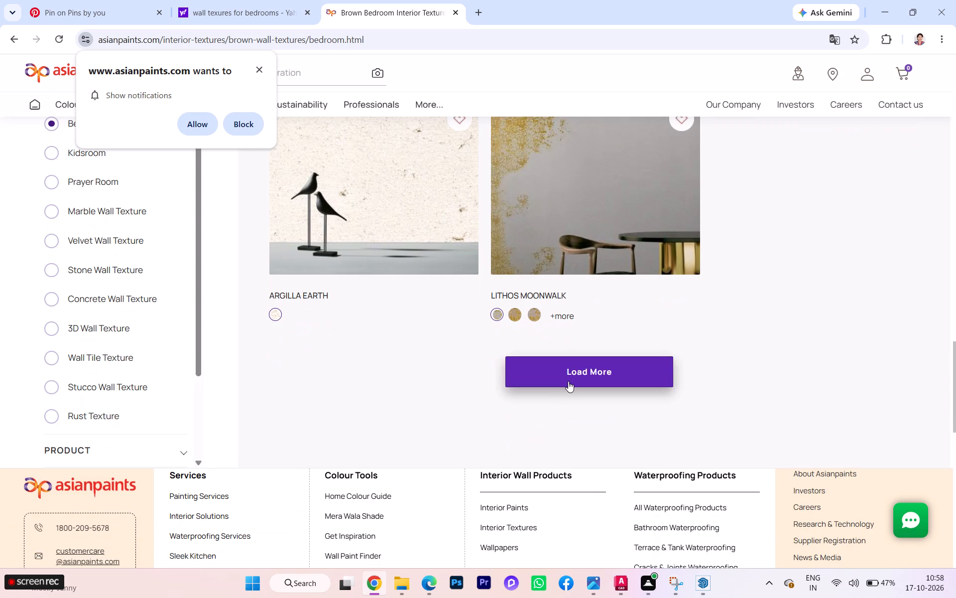
scroll(555, 394, "down", 3)
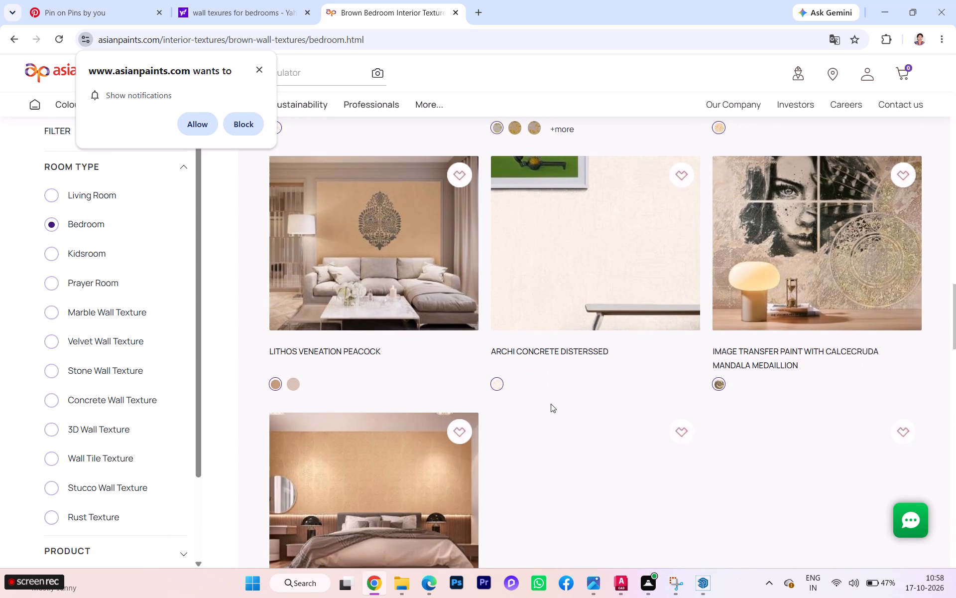
scroll(552, 386, "up", 5)
scroll(563, 374, "down", 3)
scroll(563, 374, "up", 4)
scroll(563, 374, "down", 1)
scroll(563, 374, "up", 7)
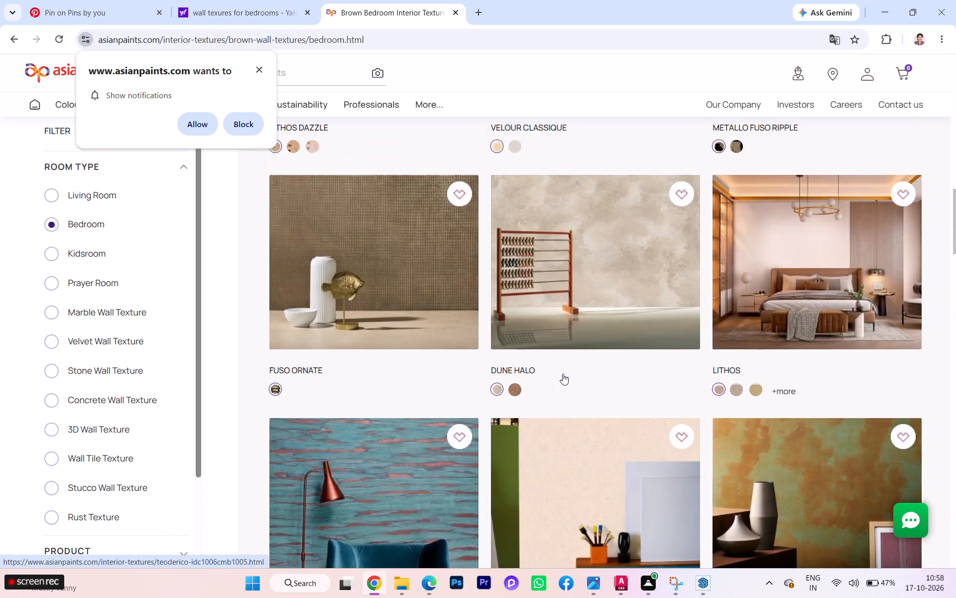
scroll(563, 374, "up", 1)
scroll(563, 374, "down", 1)
scroll(563, 374, "up", 6)
scroll(563, 374, "down", 1)
scroll(563, 374, "up", 1)
scroll(465, 397, "up", 3)
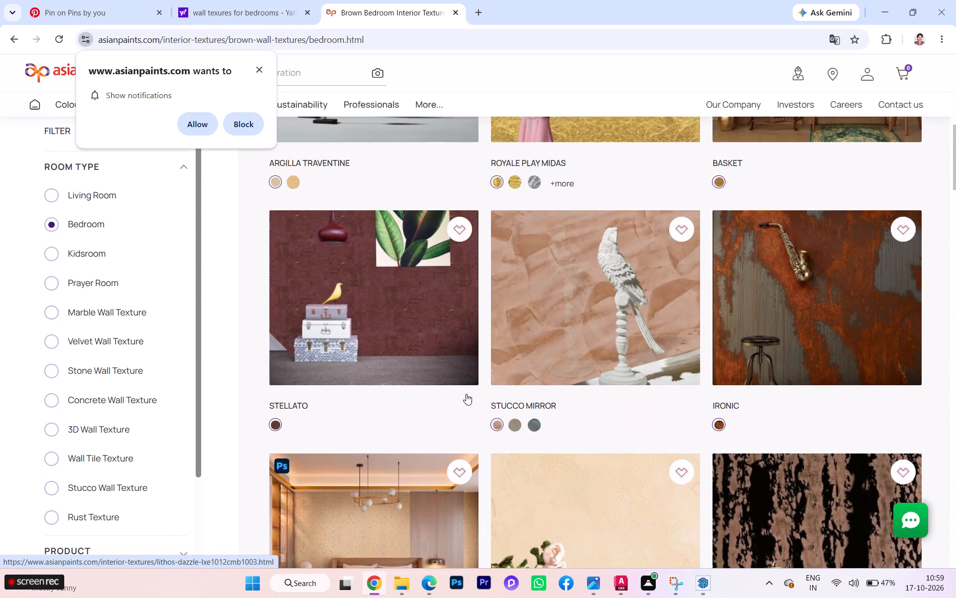
scroll(470, 410, "down", 2)
scroll(469, 414, "up", 2)
scroll(469, 414, "down", 1)
scroll(469, 414, "up", 2)
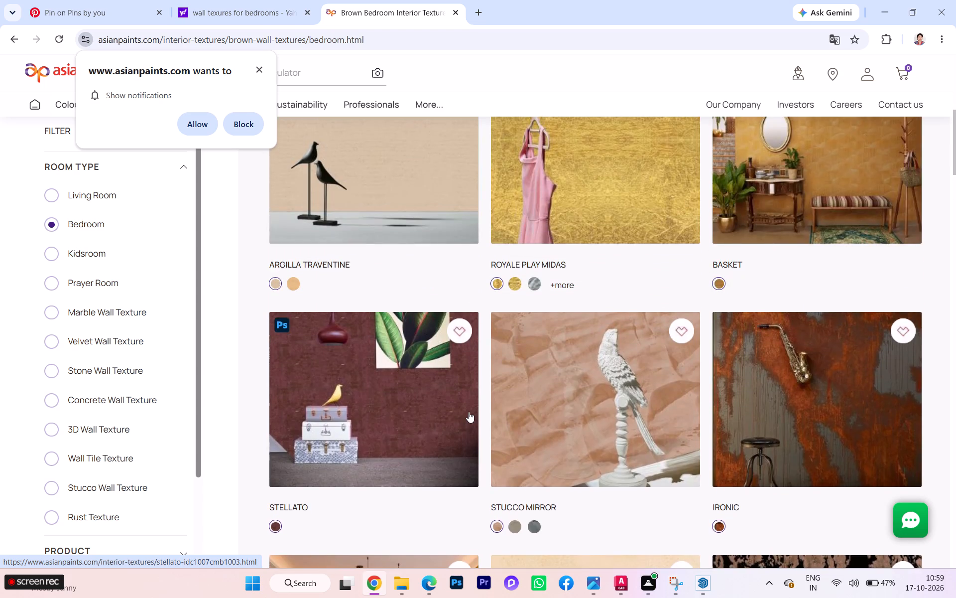
scroll(469, 411, "up", 8)
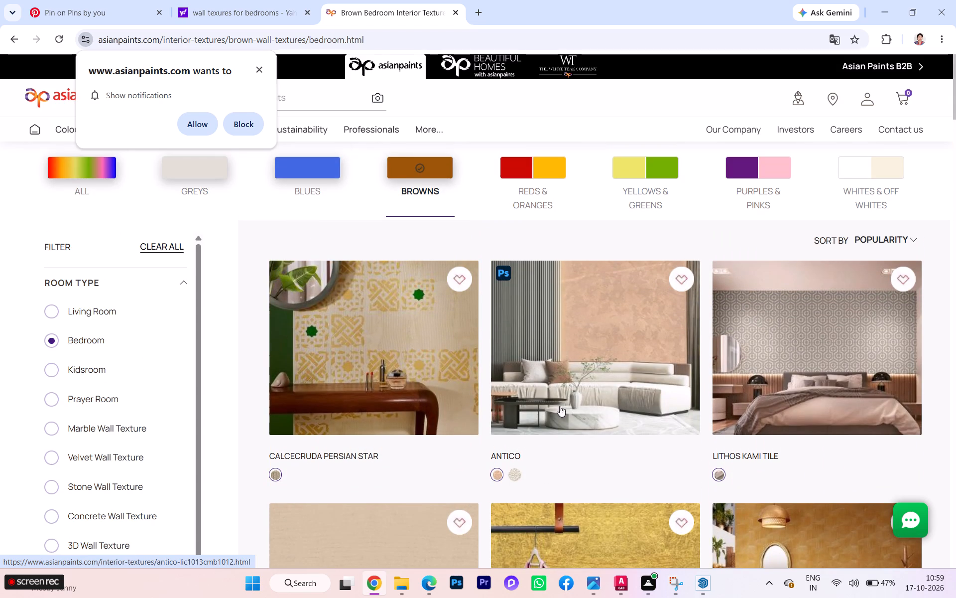
scroll(594, 383, "up", 3)
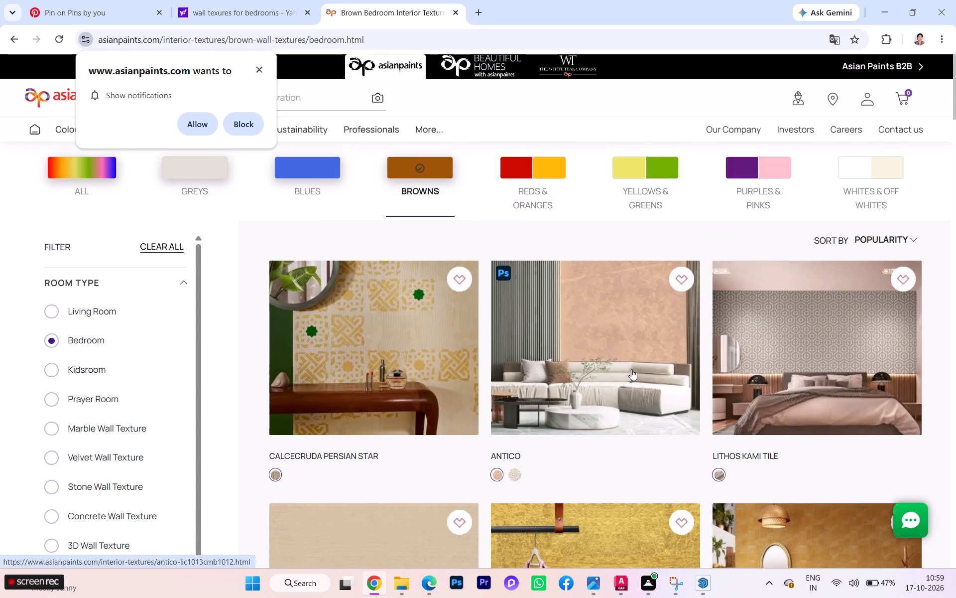
Save the Antico texture picture as image.jpg in the projects folder on New Volume (D:).
right_click(627, 368)
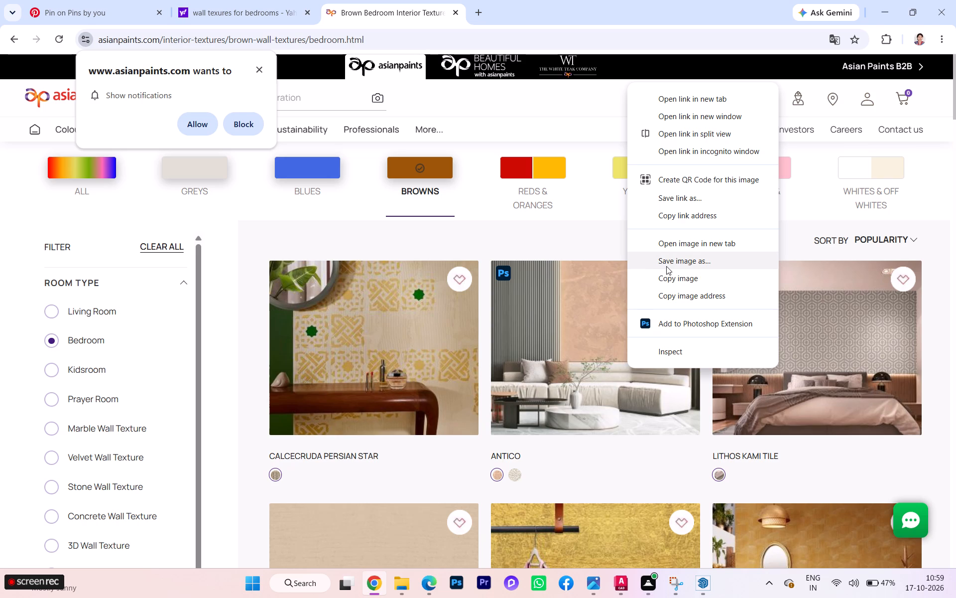
left_click(666, 266)
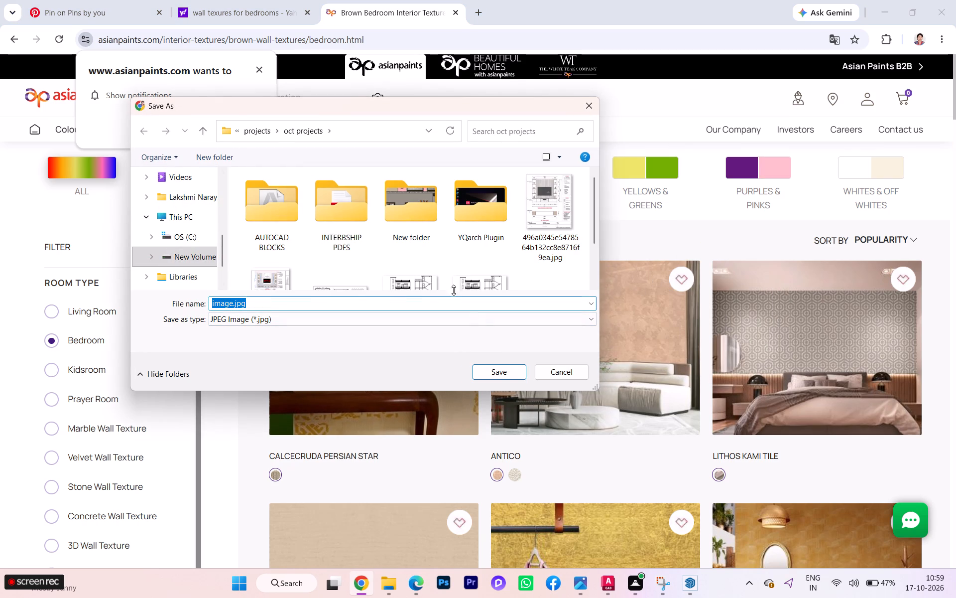
left_click(250, 126)
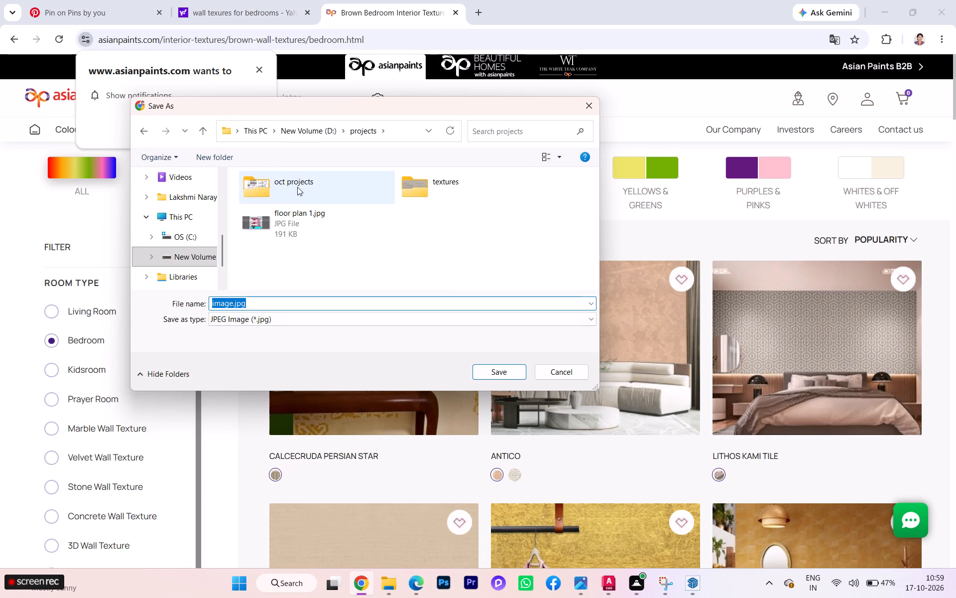
left_click(489, 370)
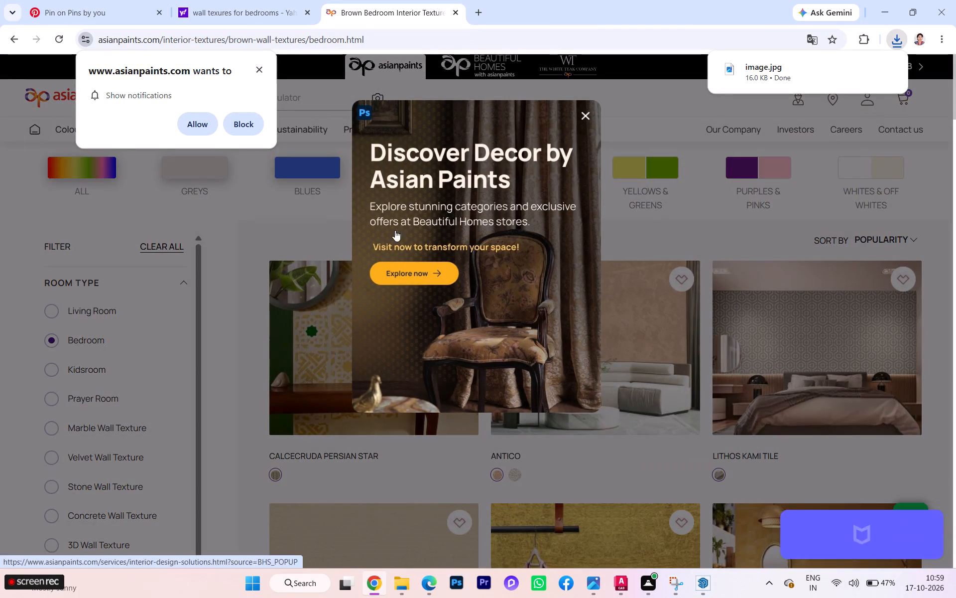
Allow the site's notifications and dismiss the Discover Decor advertisement.
left_click(191, 127)
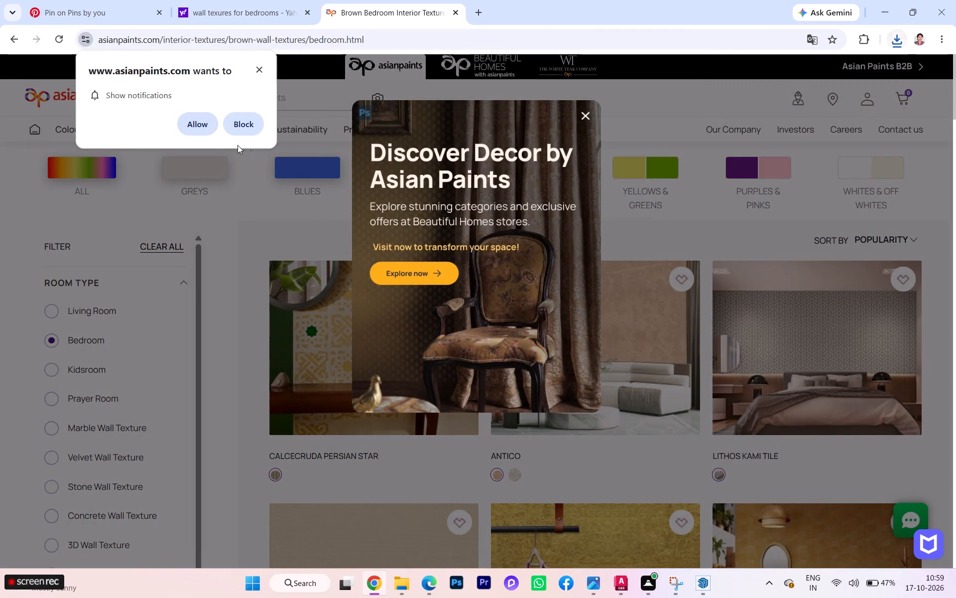
left_click(193, 126)
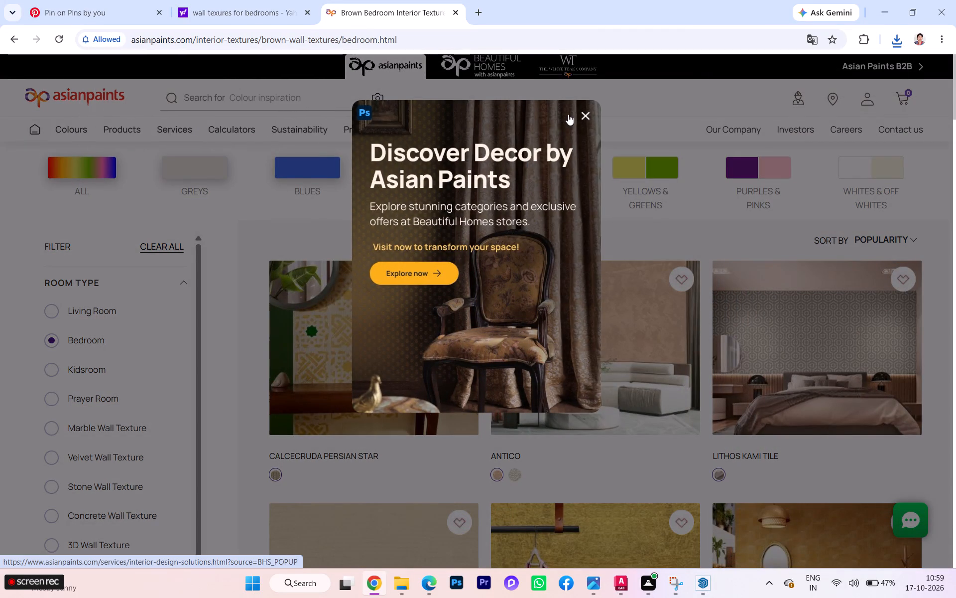
left_click(588, 117)
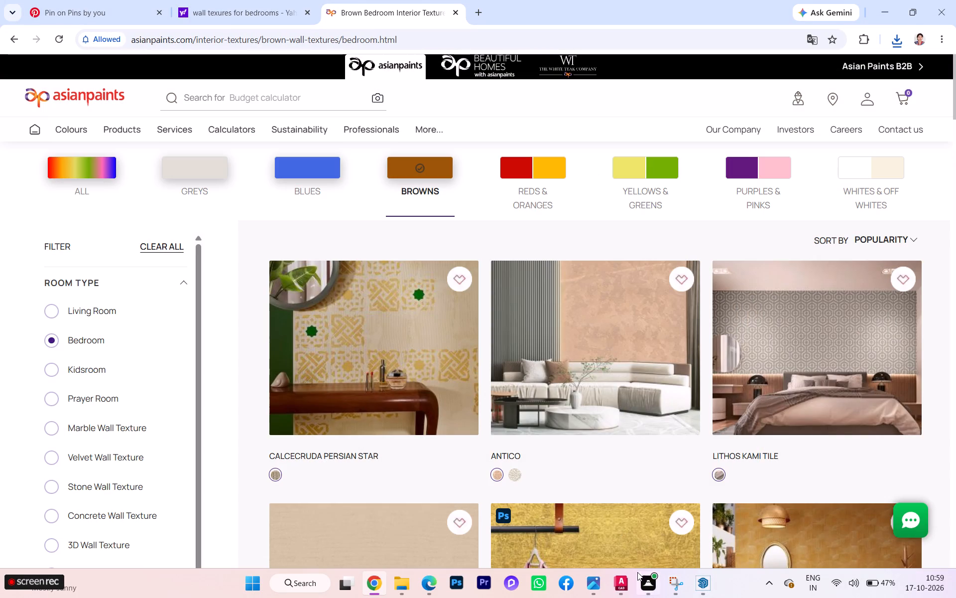
Switch to SketchUp and bring the textured window wall into closer view.
left_click(676, 535)
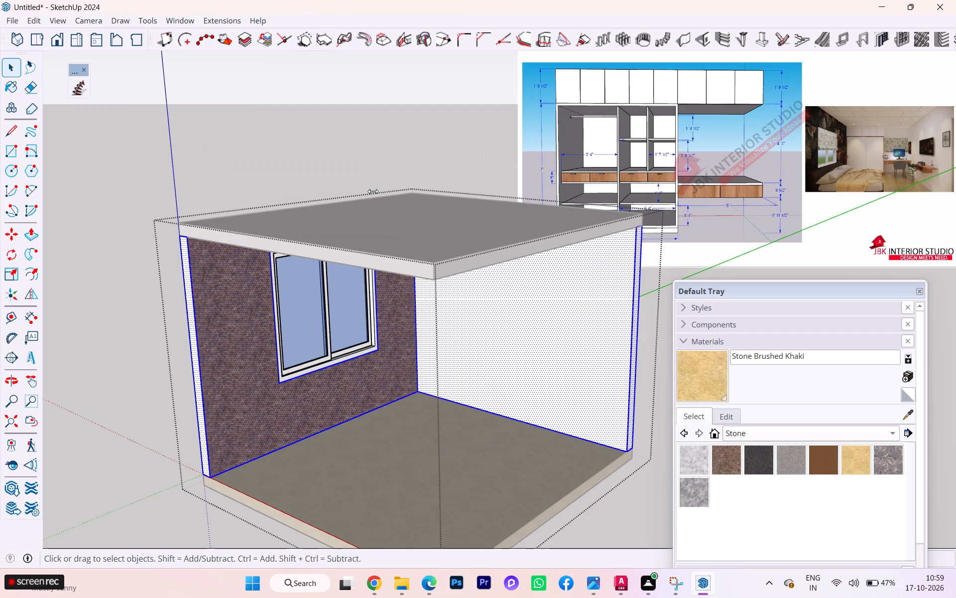
scroll(216, 376, "up", 2)
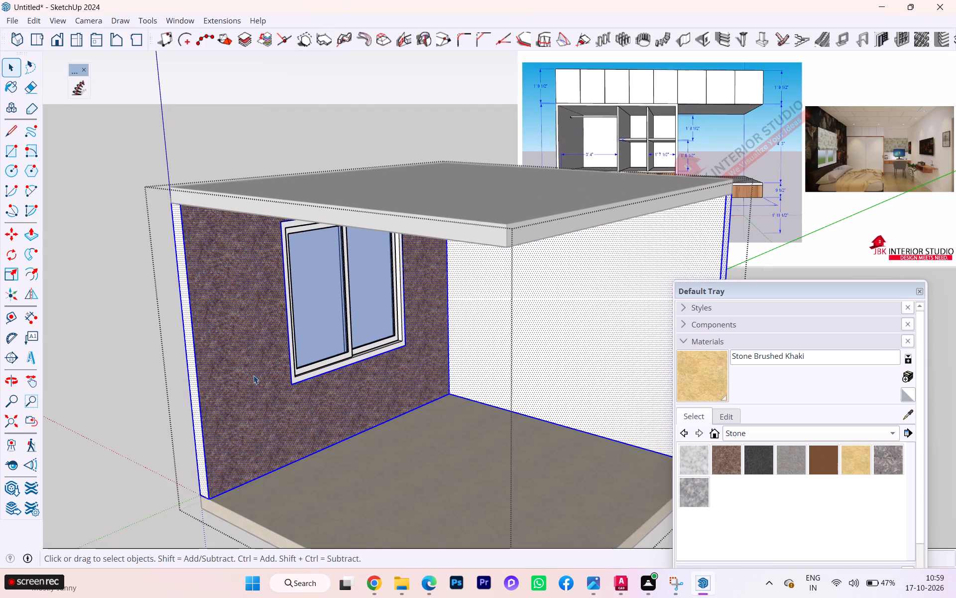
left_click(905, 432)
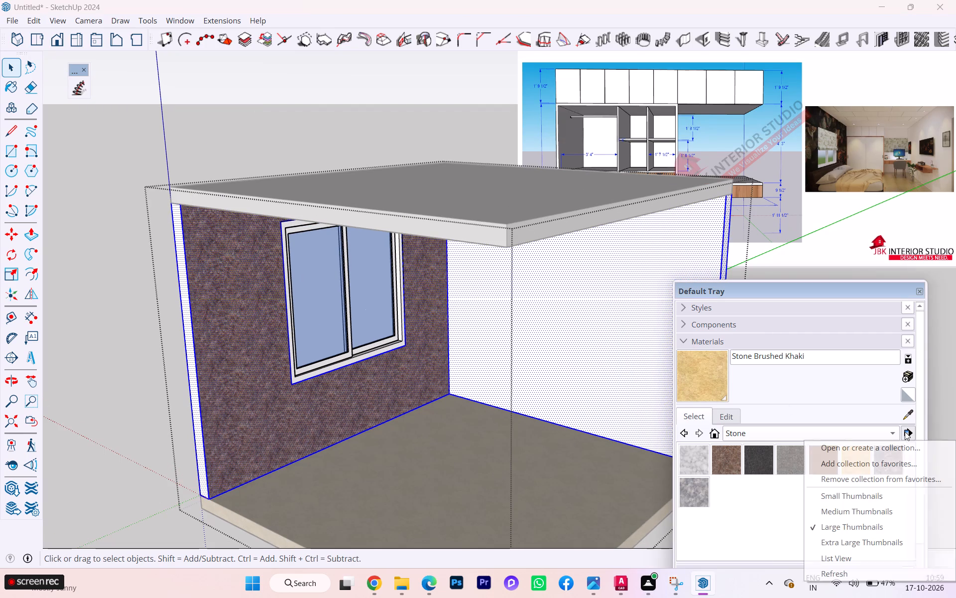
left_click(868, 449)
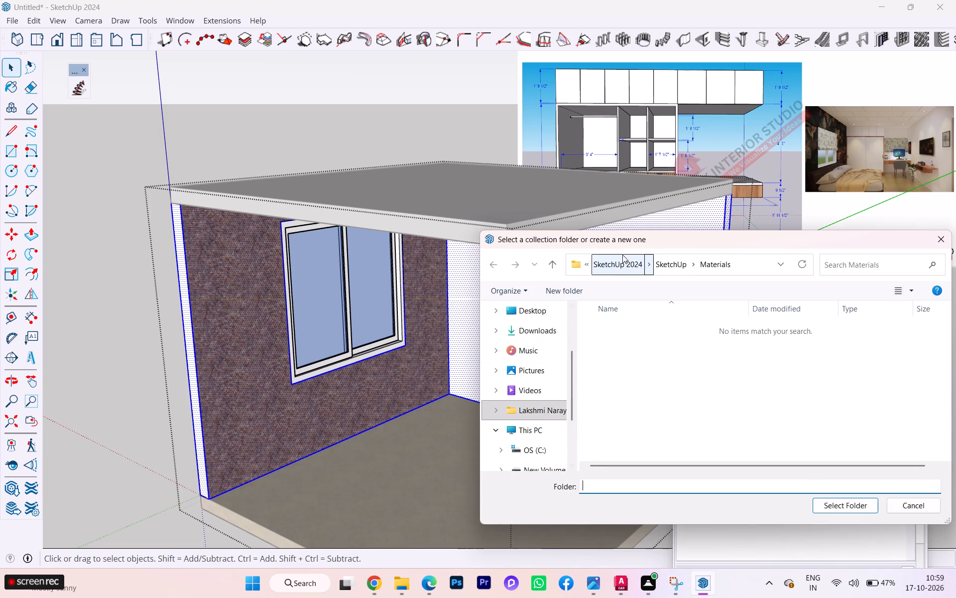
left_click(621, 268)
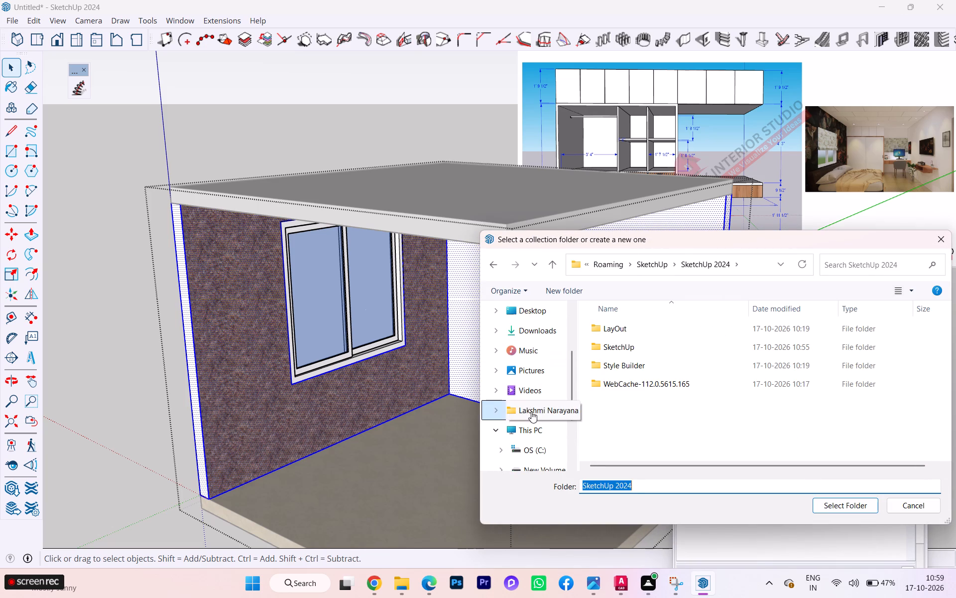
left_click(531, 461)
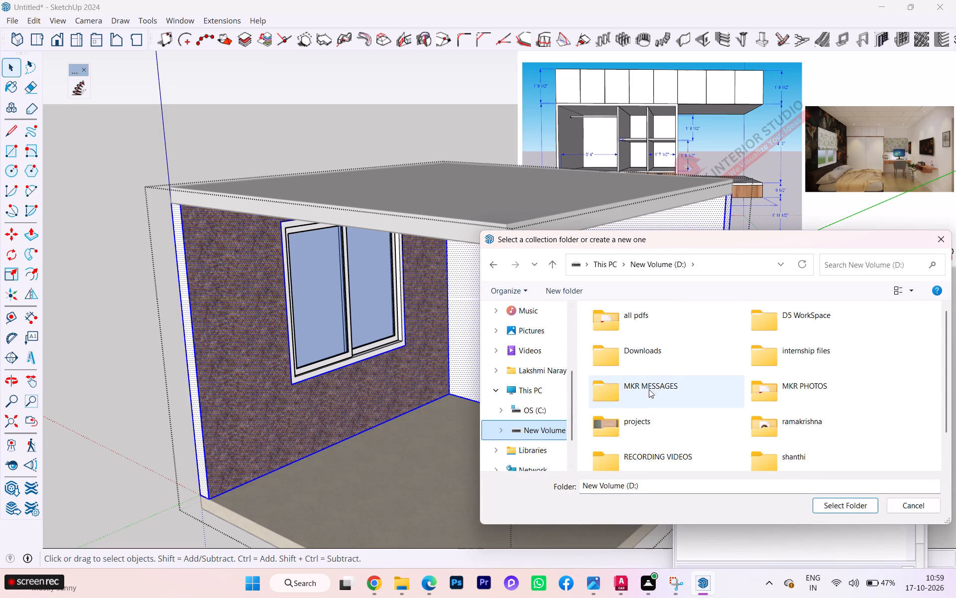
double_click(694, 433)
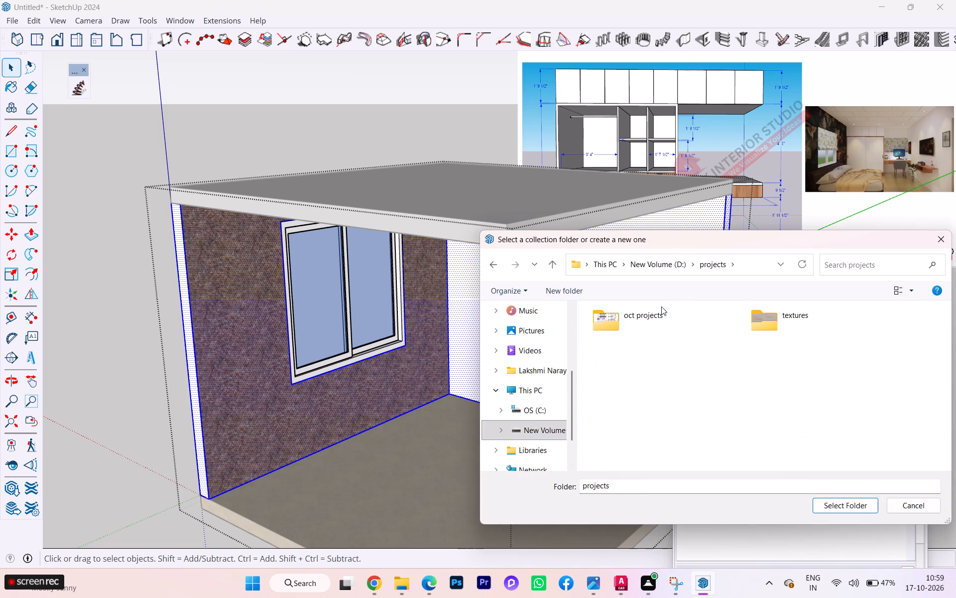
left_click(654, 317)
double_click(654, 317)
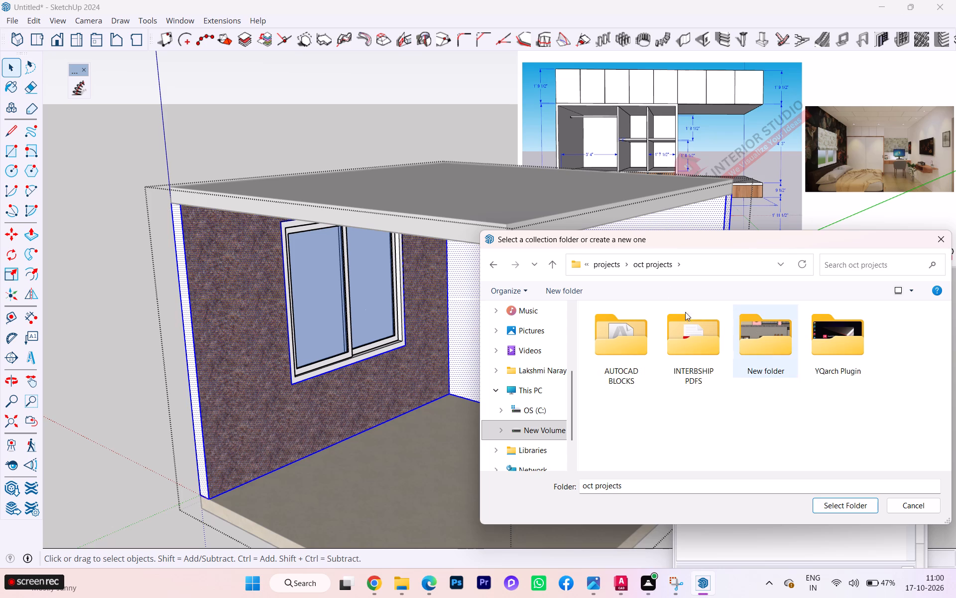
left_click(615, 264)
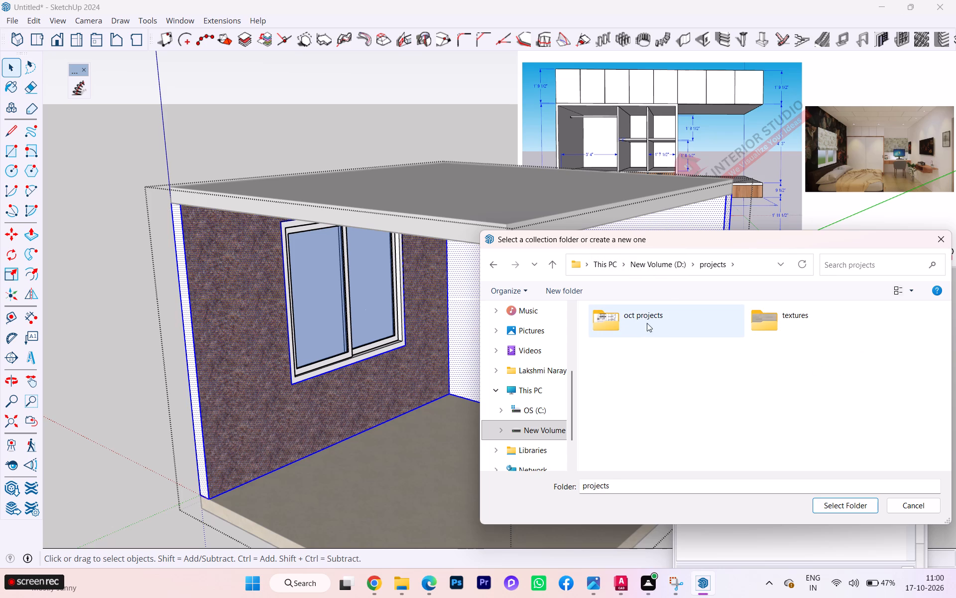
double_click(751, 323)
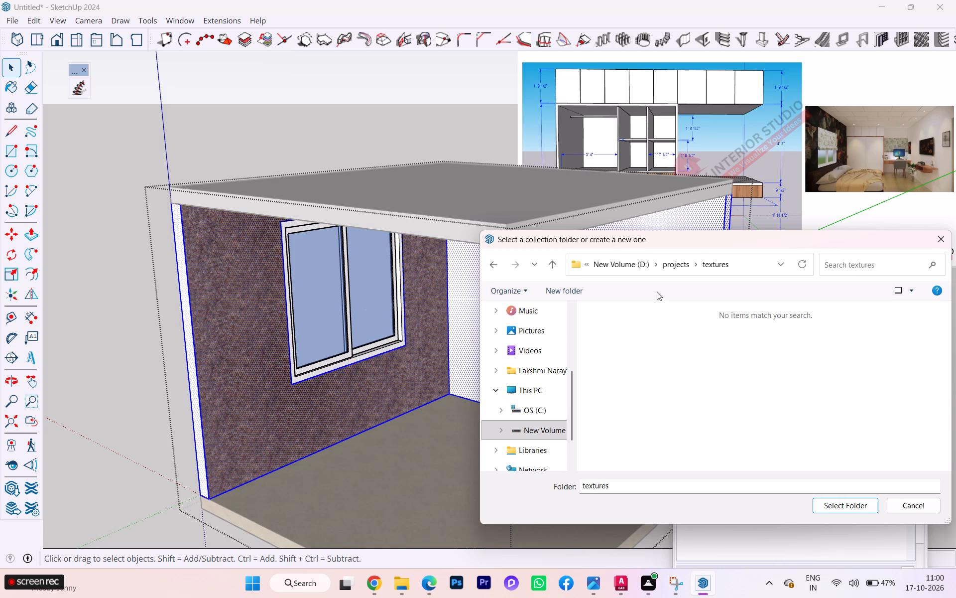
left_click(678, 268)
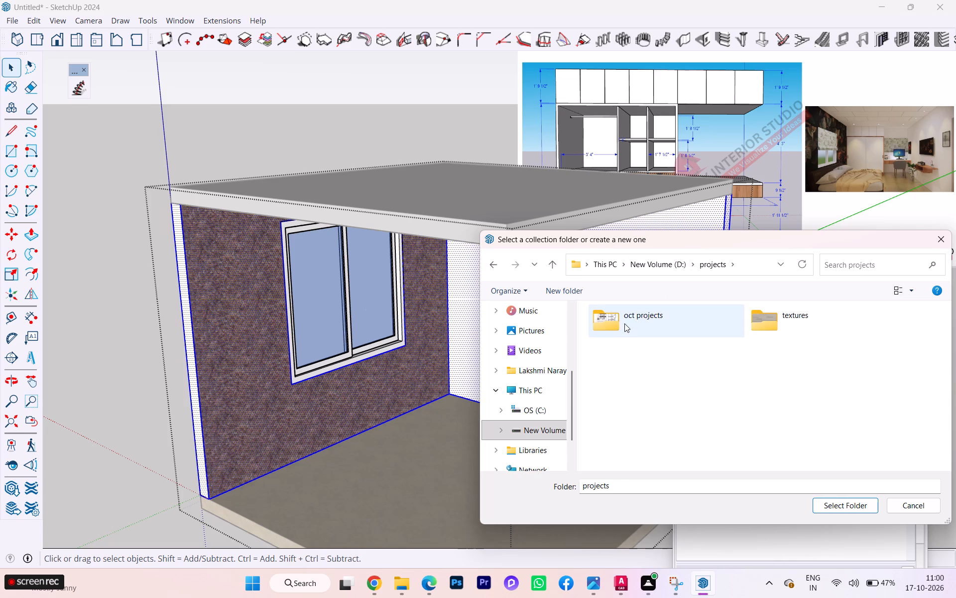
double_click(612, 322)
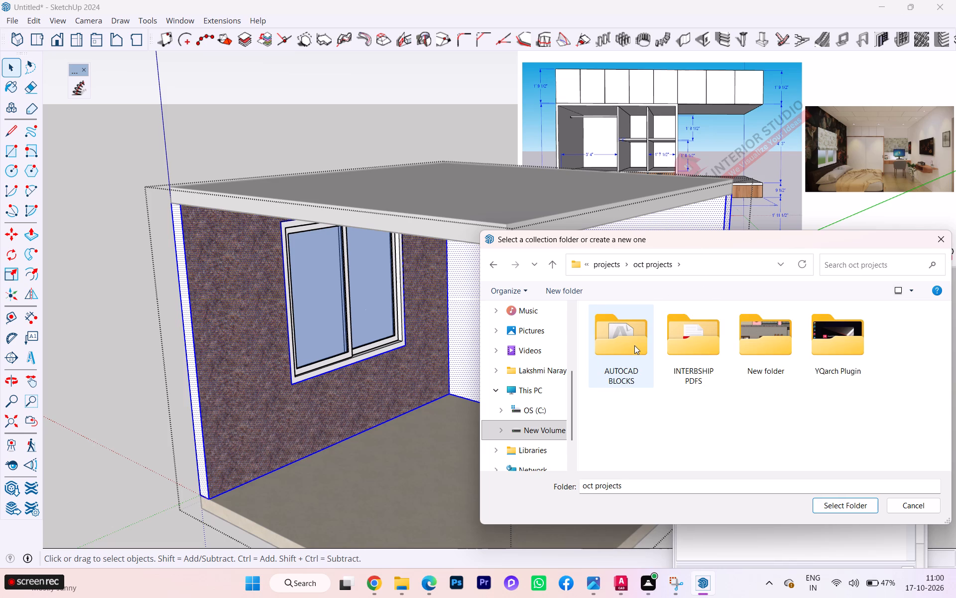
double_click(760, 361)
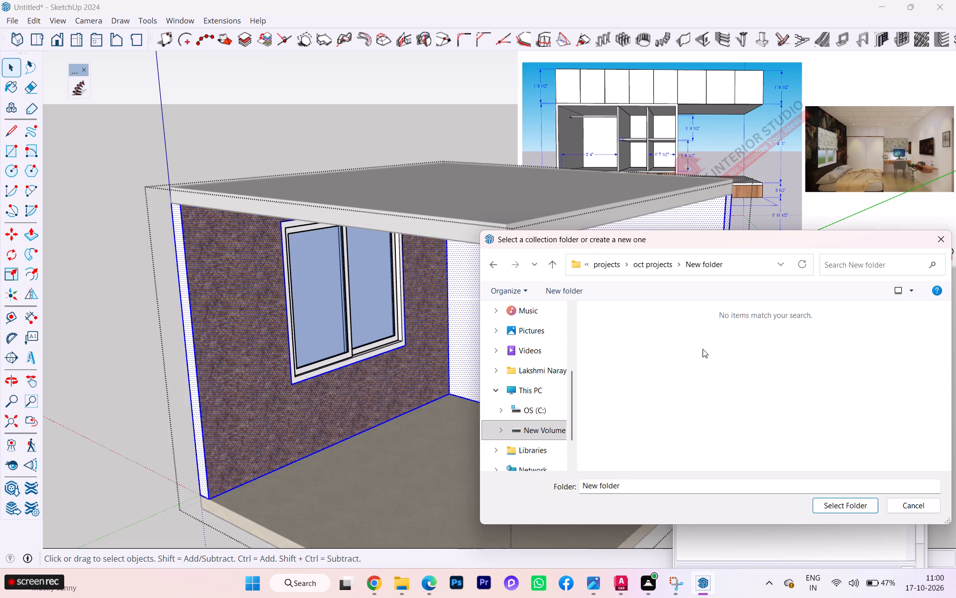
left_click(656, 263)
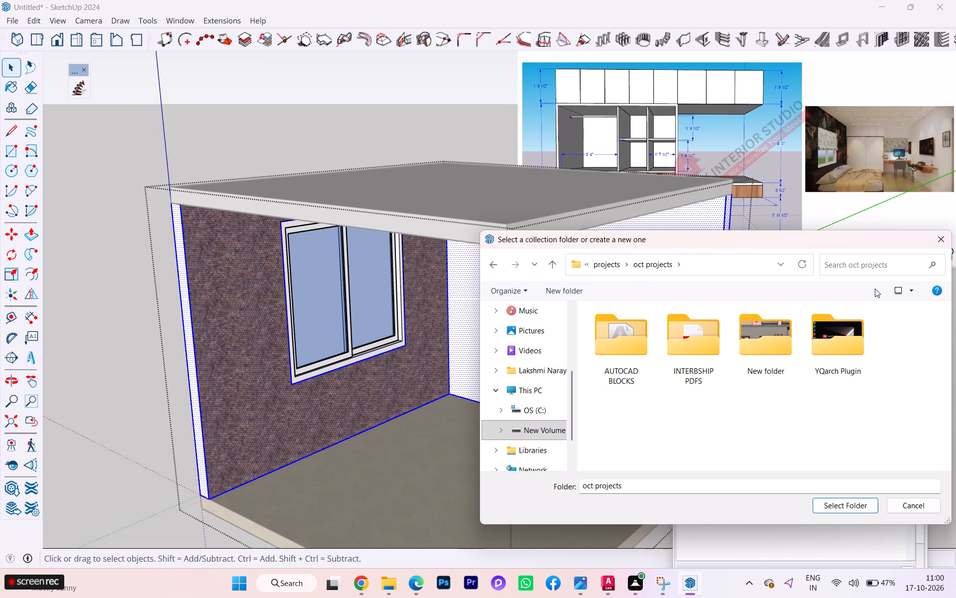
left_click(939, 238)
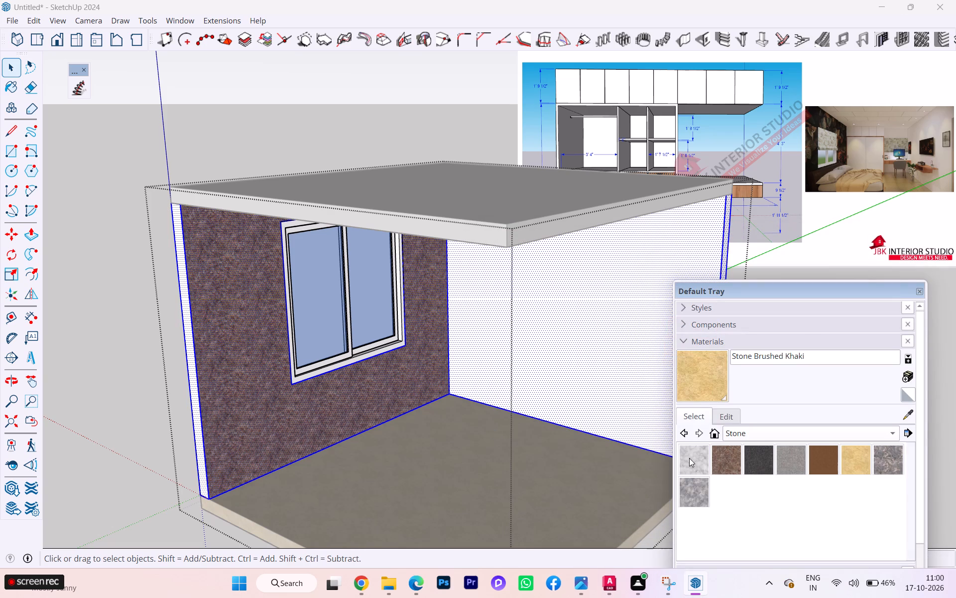
Replace the Stone Brushed Khaki material's texture image with image.jpg from the projects folder on New Volume (D:).
left_click(724, 412)
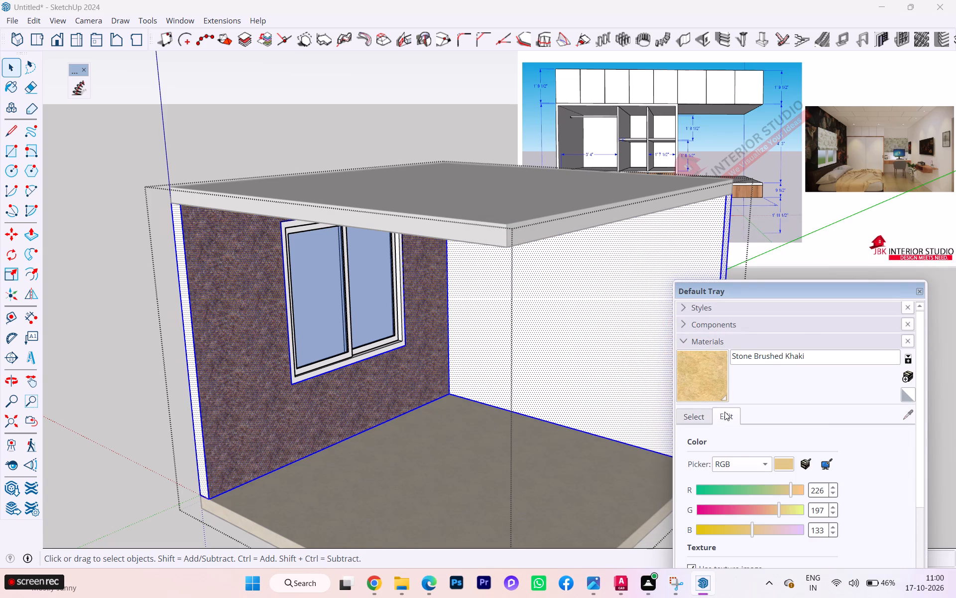
scroll(740, 459, "down", 2)
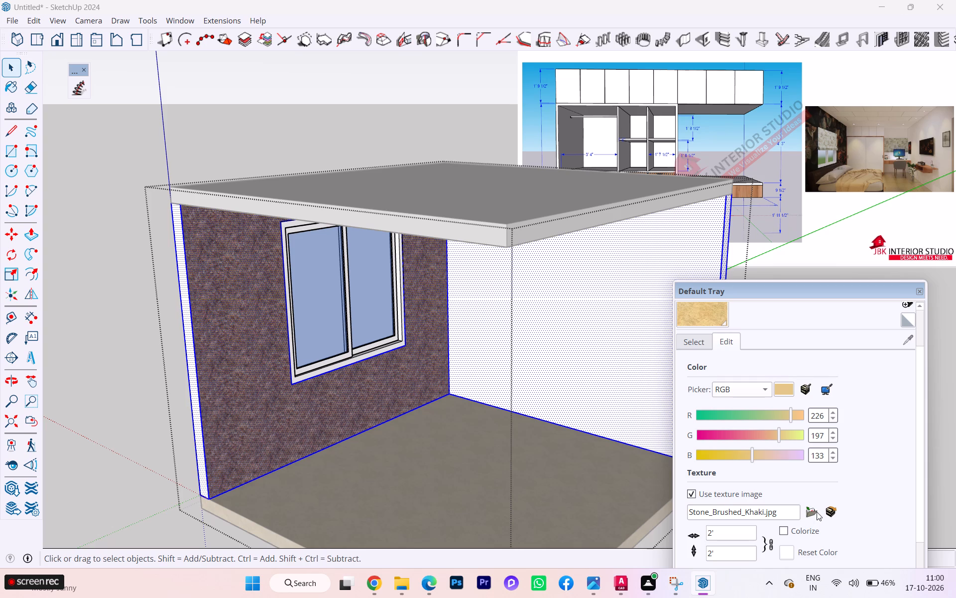
left_click(817, 512)
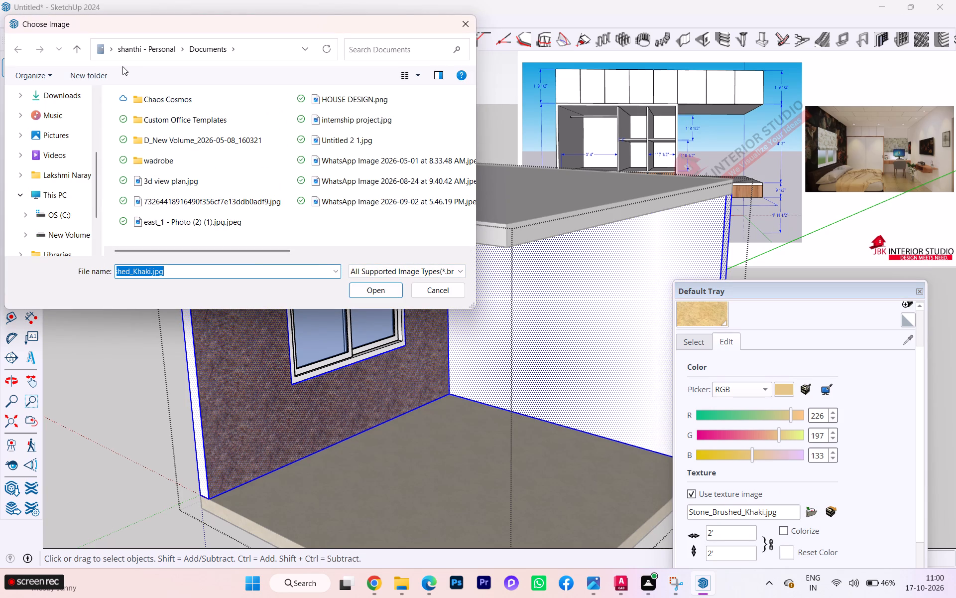
left_click(73, 232)
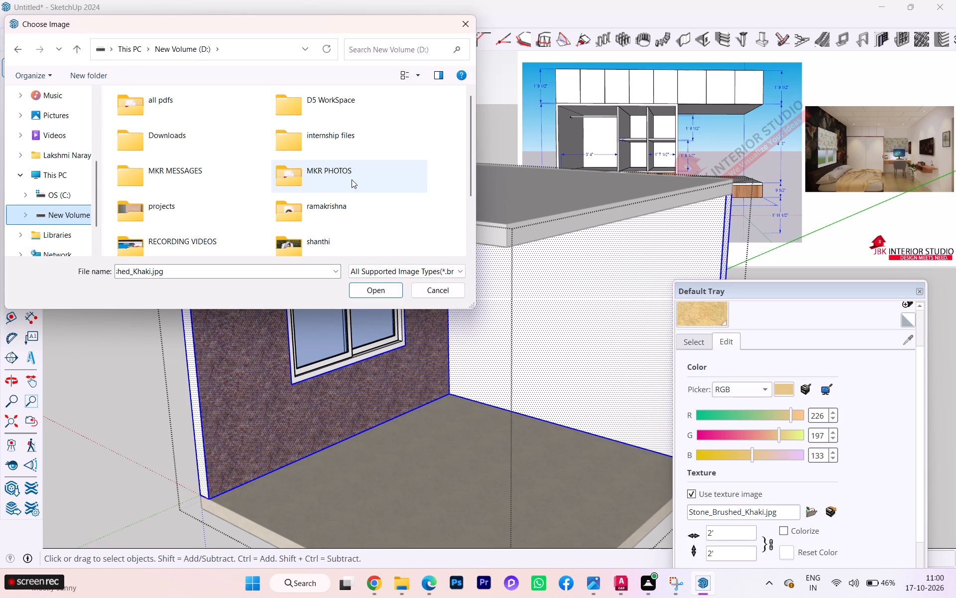
double_click(188, 212)
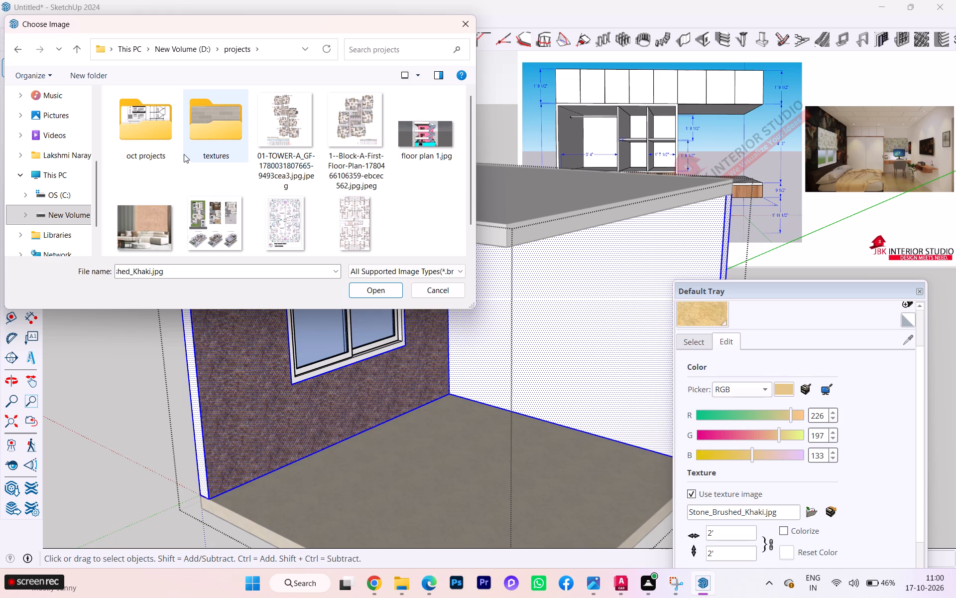
left_click(156, 225)
left_click(382, 290)
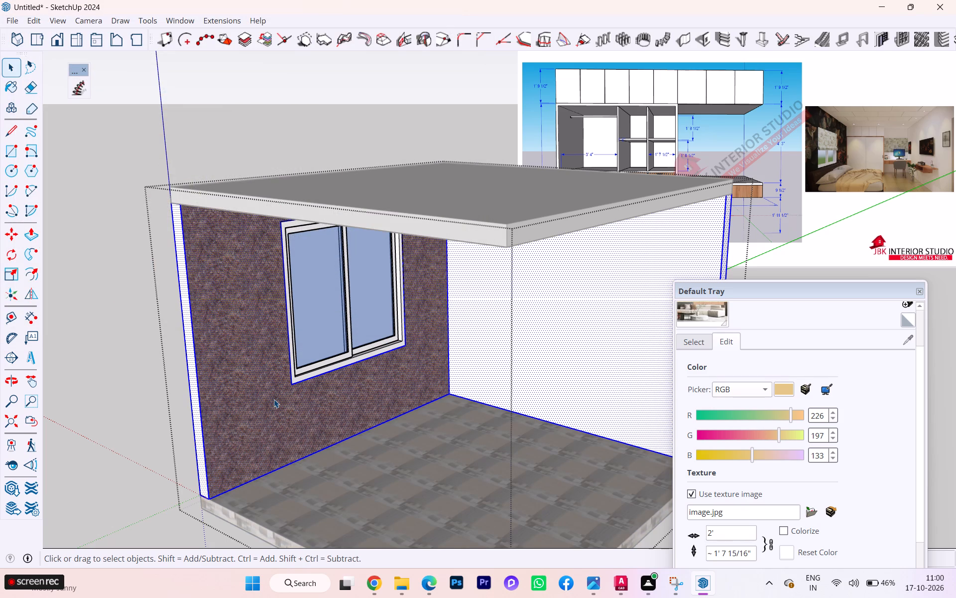
Unlock the aspect ratio of the image.jpg texture and set its height to 1'.
double_click(273, 399)
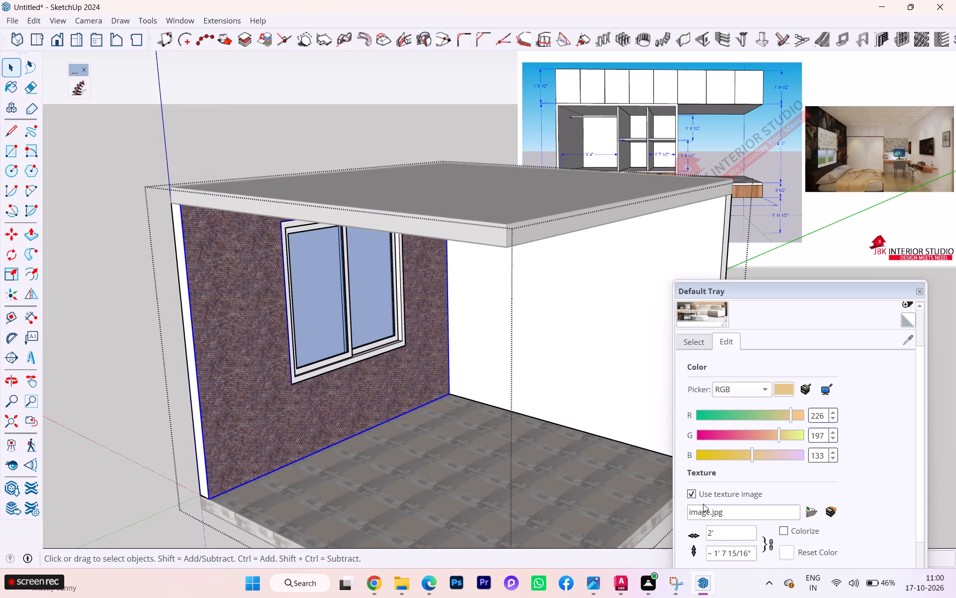
left_click(772, 546)
left_click_drag(754, 552, 717, 553)
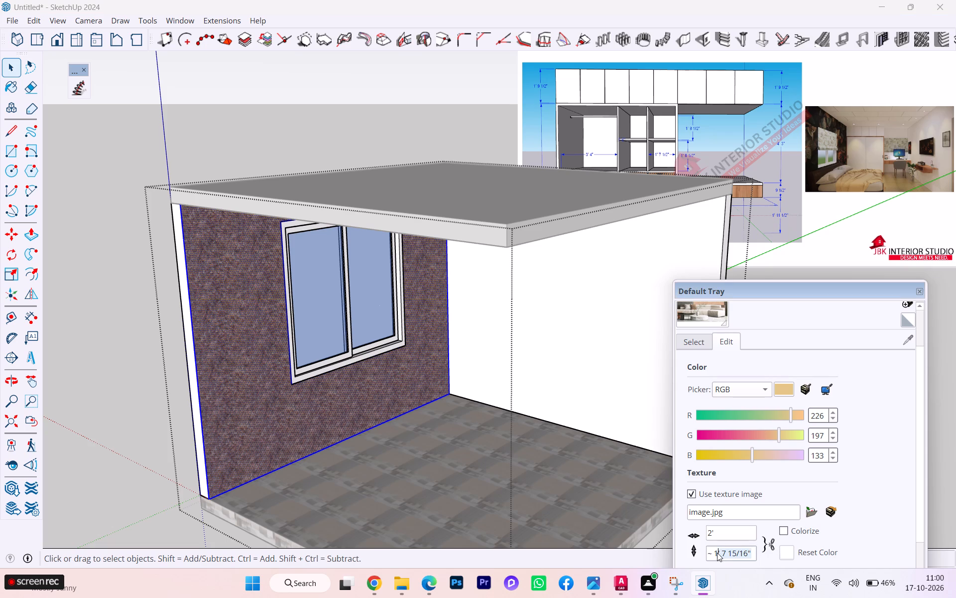
left_click_drag(717, 553, 631, 551)
key("BackSpace")
key("1")
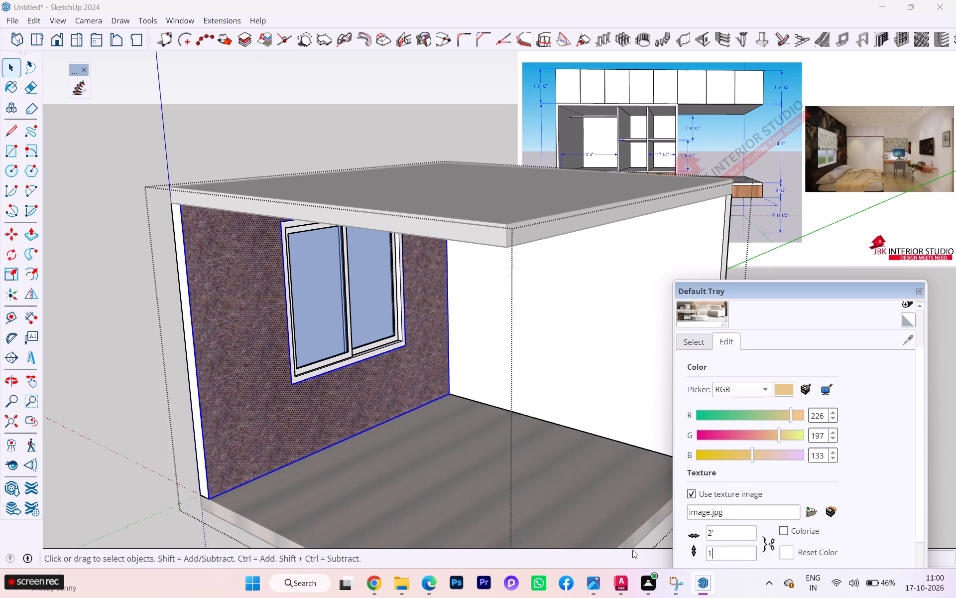
key("apostrophe")
left_click(134, 456)
Sample the image texture from the floor and paint it onto the group containing the walls and window.
scroll(364, 515, "up", 13)
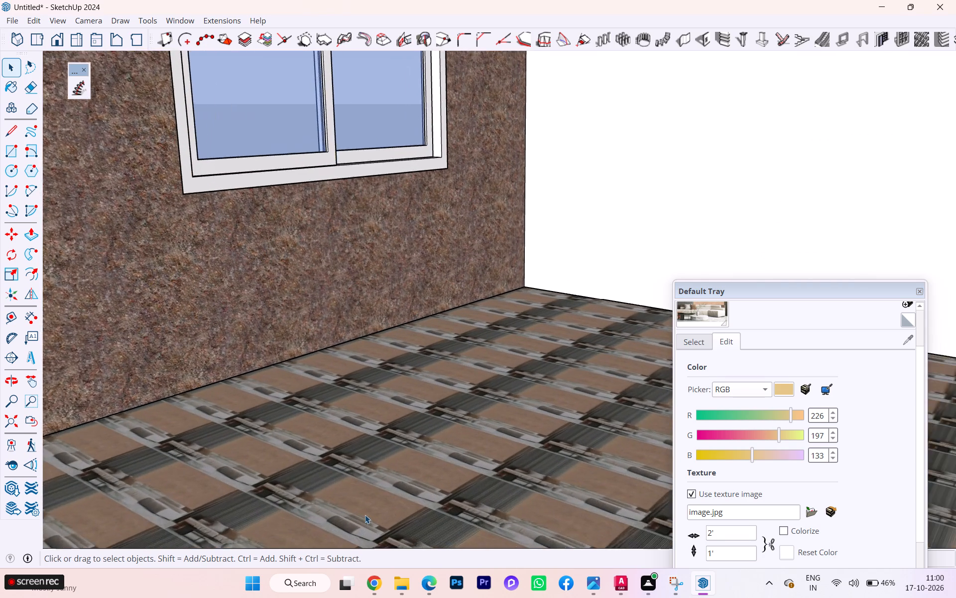
scroll(291, 476, "down", 8)
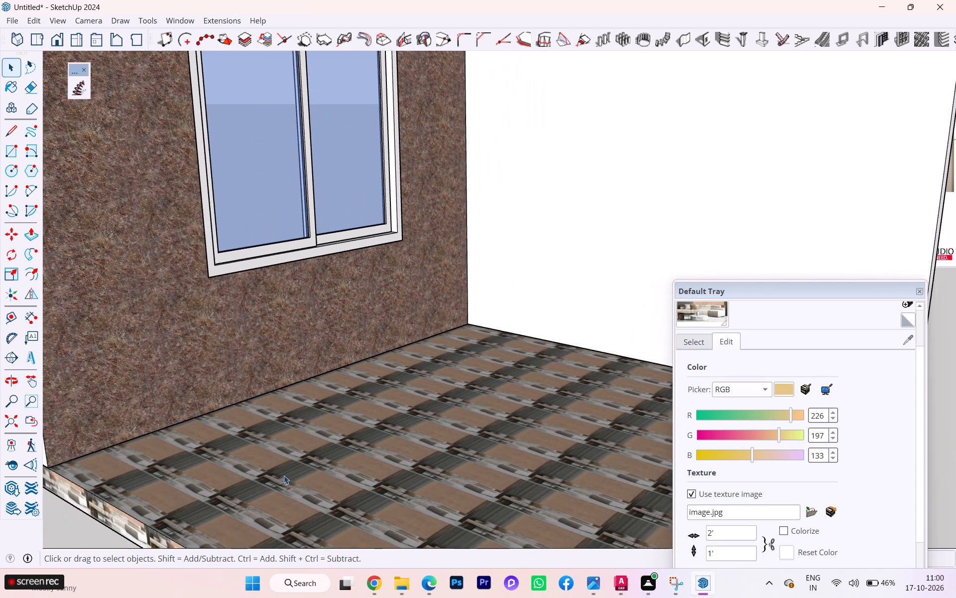
scroll(283, 475, "down", 2)
left_click(187, 469)
left_click(142, 401)
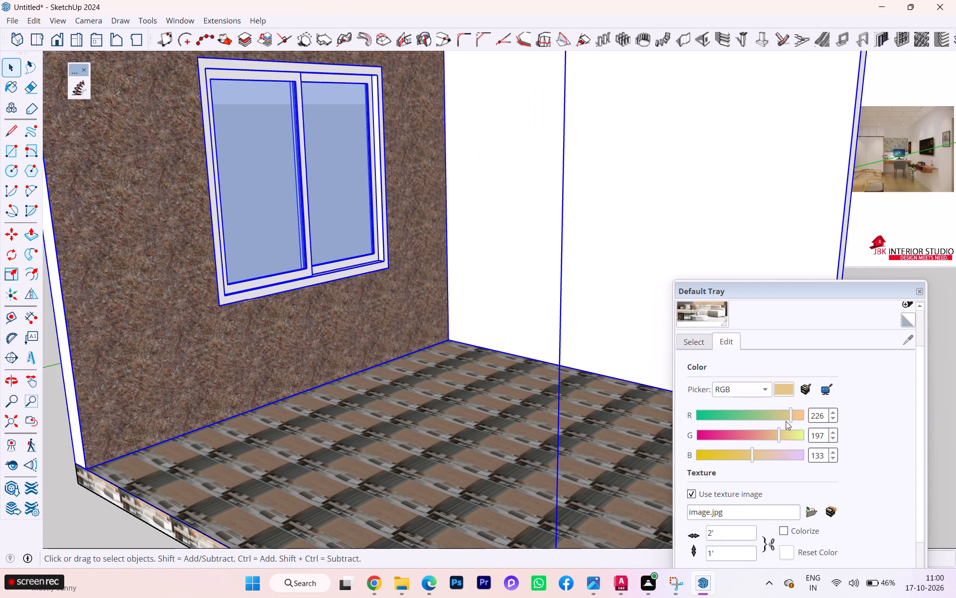
scroll(804, 397, "up", 1)
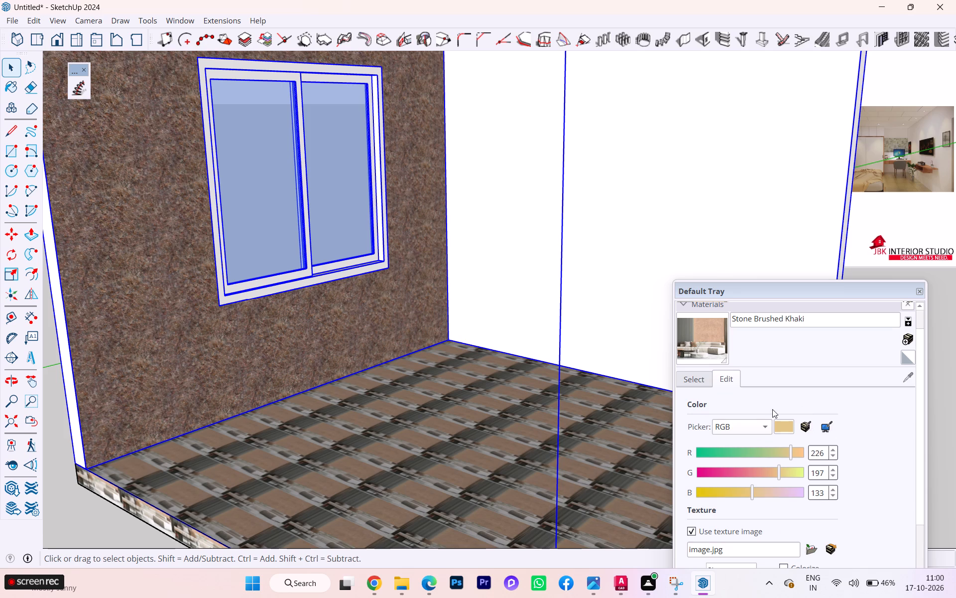
scroll(748, 390, "up", 5)
left_click(693, 421)
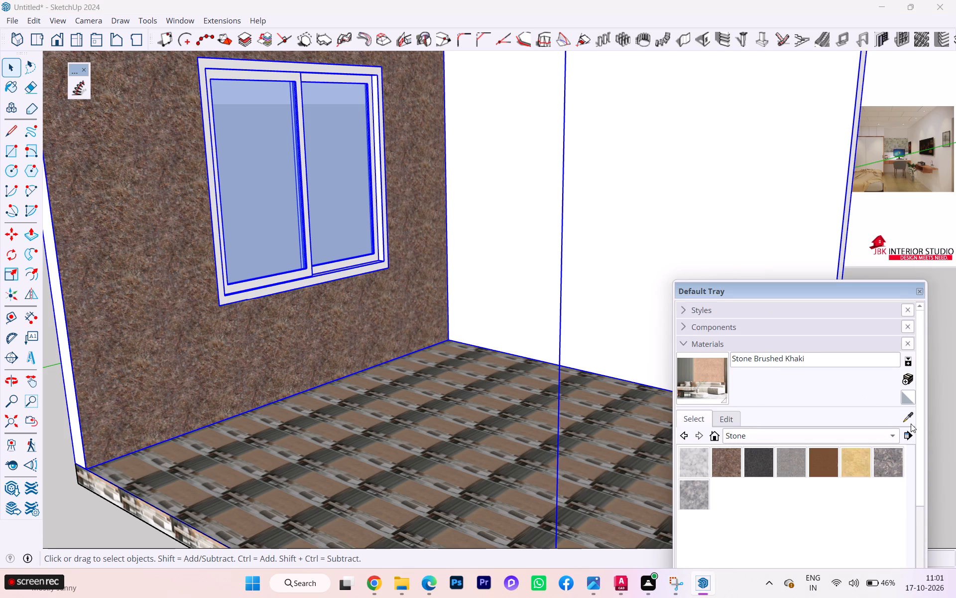
left_click(909, 411)
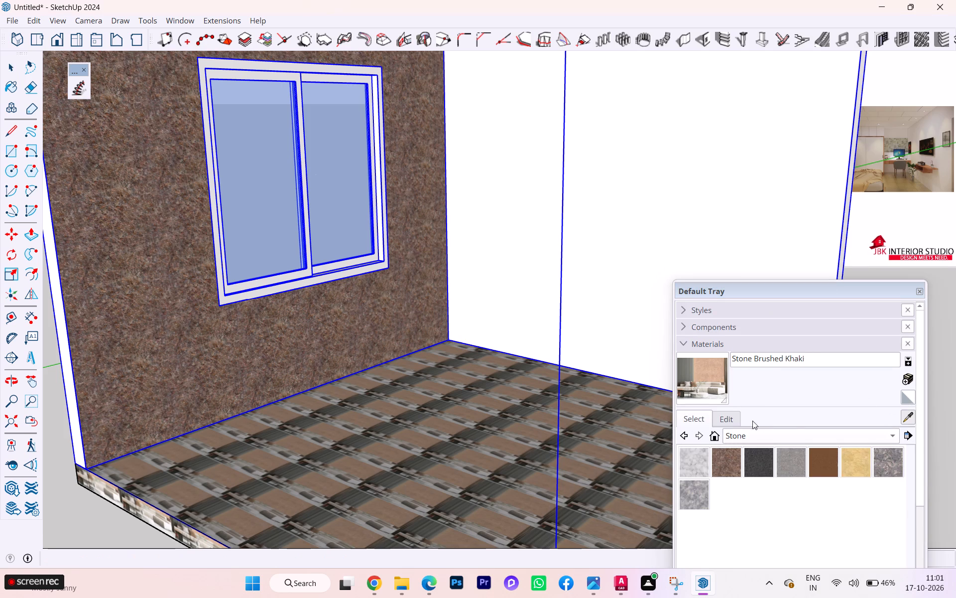
left_click(514, 443)
left_click(289, 358)
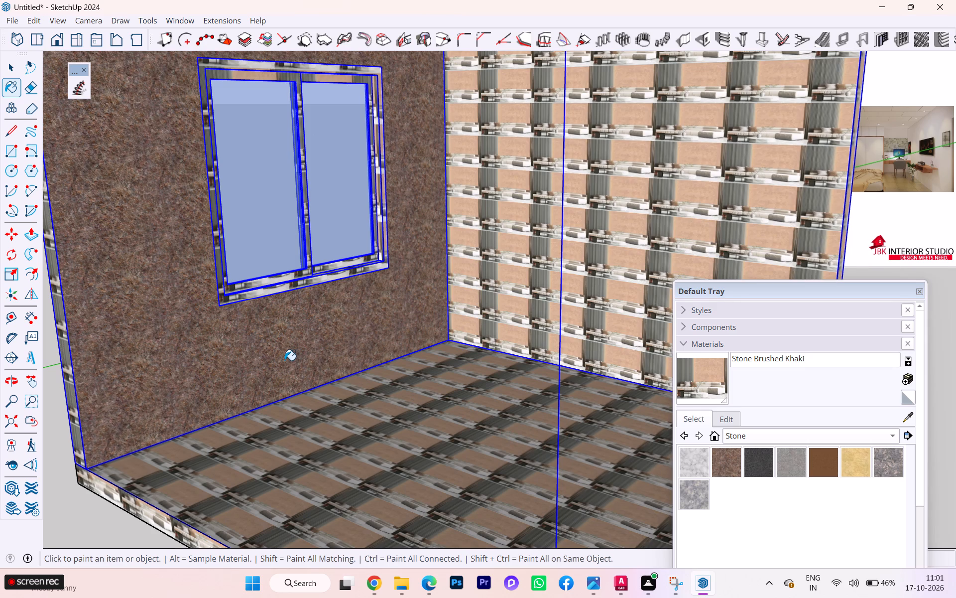
key("space")
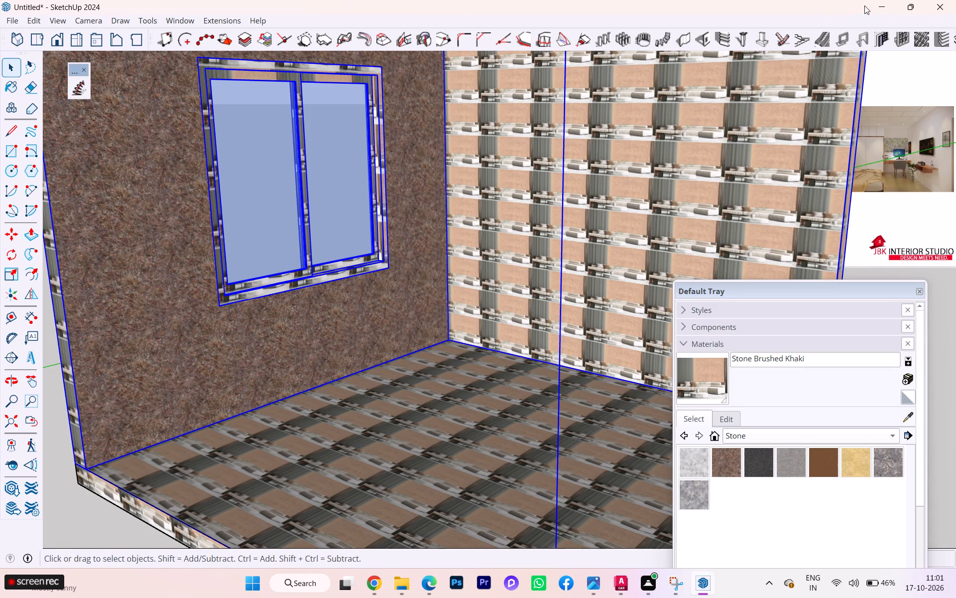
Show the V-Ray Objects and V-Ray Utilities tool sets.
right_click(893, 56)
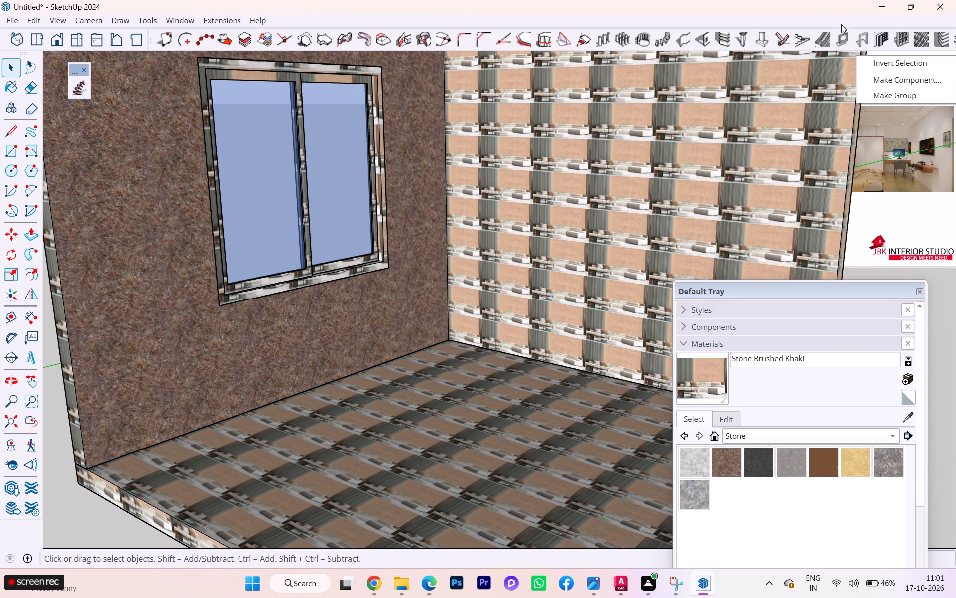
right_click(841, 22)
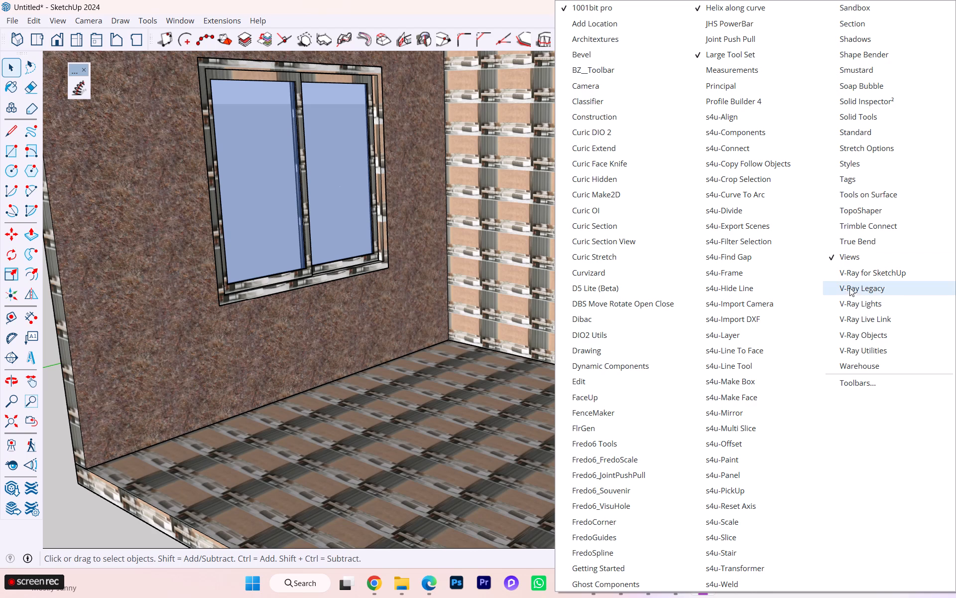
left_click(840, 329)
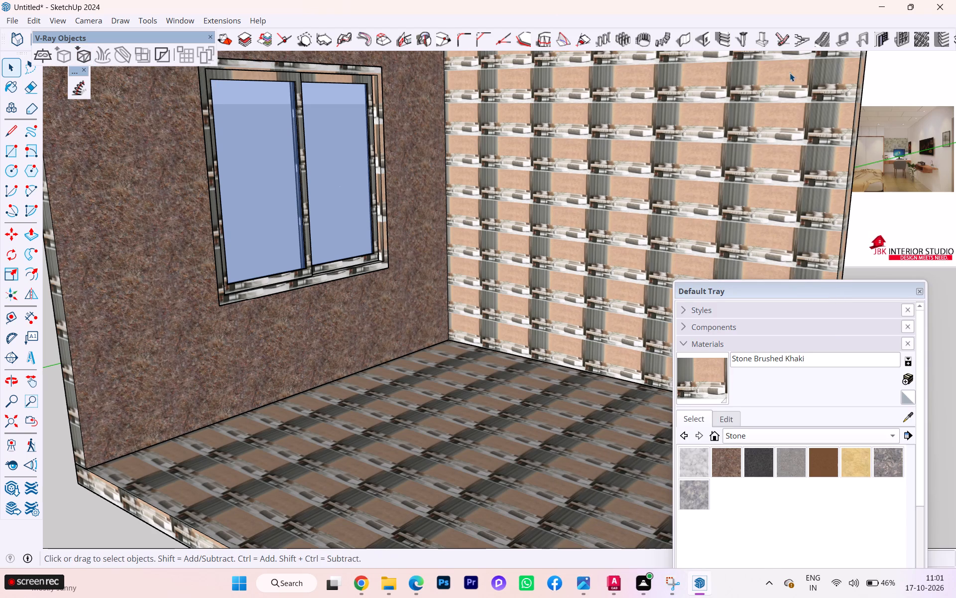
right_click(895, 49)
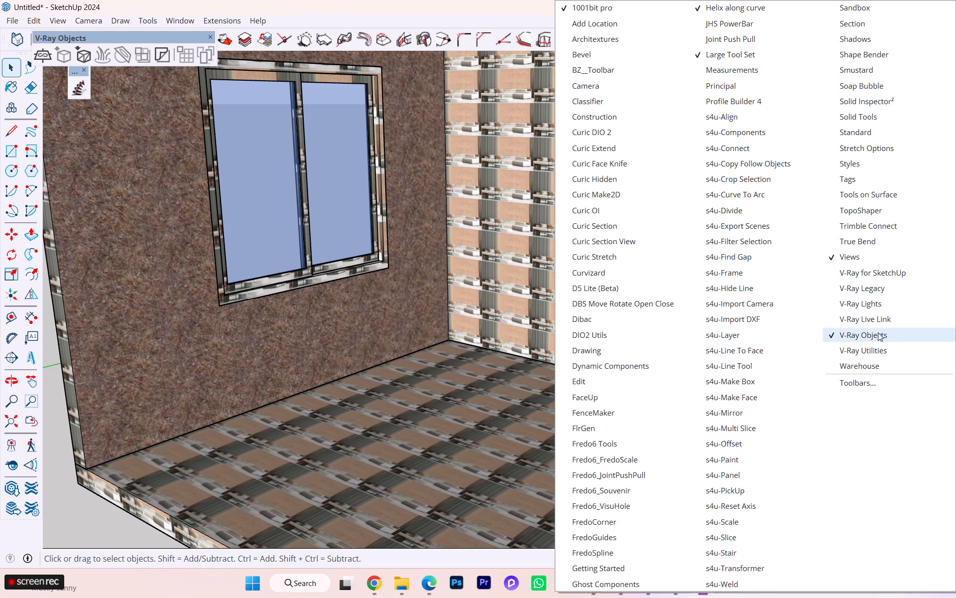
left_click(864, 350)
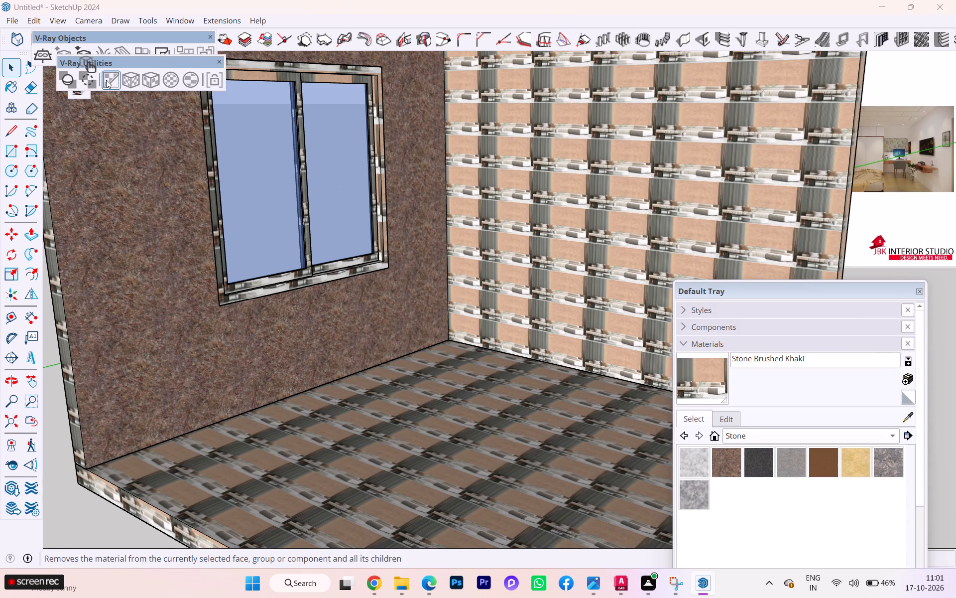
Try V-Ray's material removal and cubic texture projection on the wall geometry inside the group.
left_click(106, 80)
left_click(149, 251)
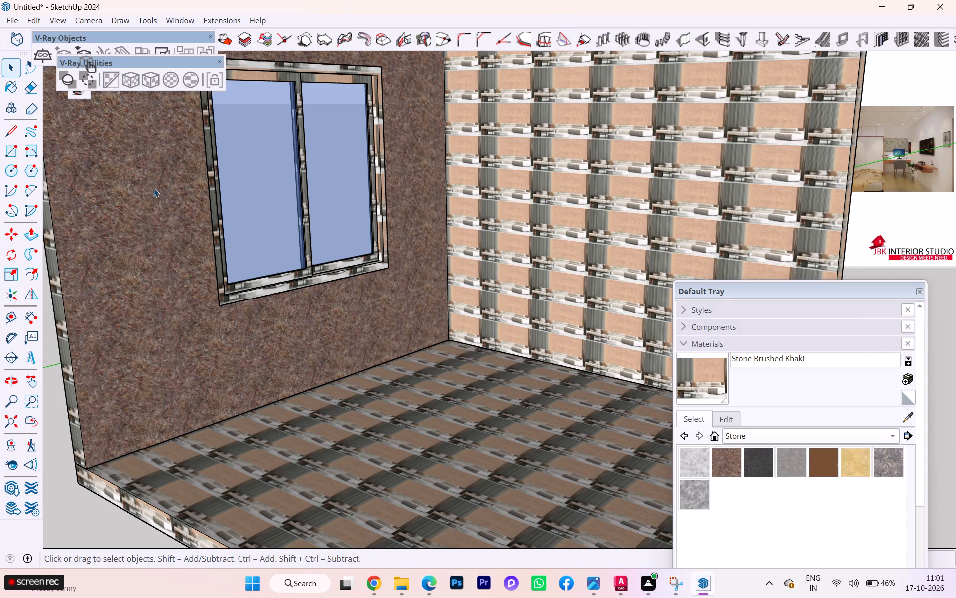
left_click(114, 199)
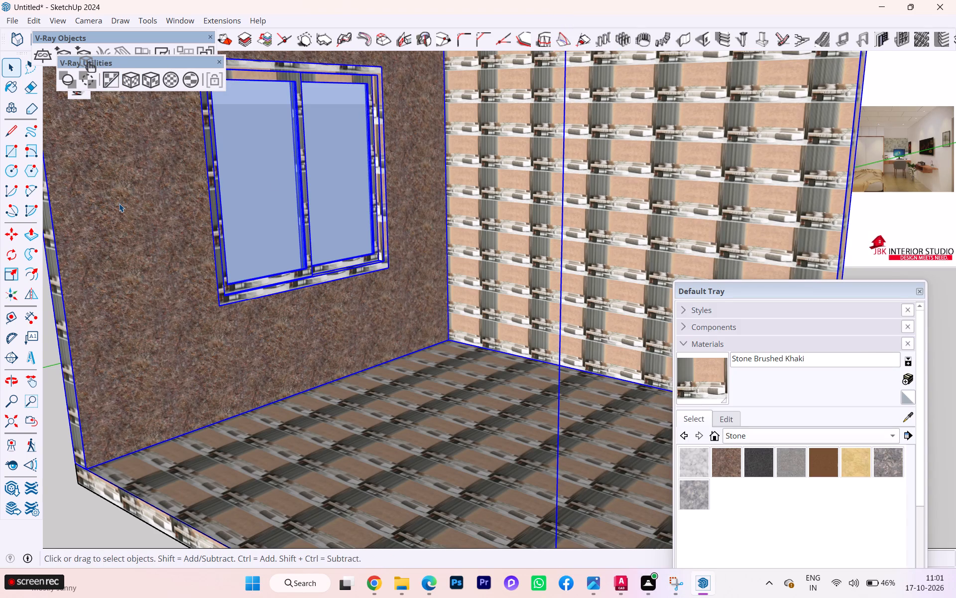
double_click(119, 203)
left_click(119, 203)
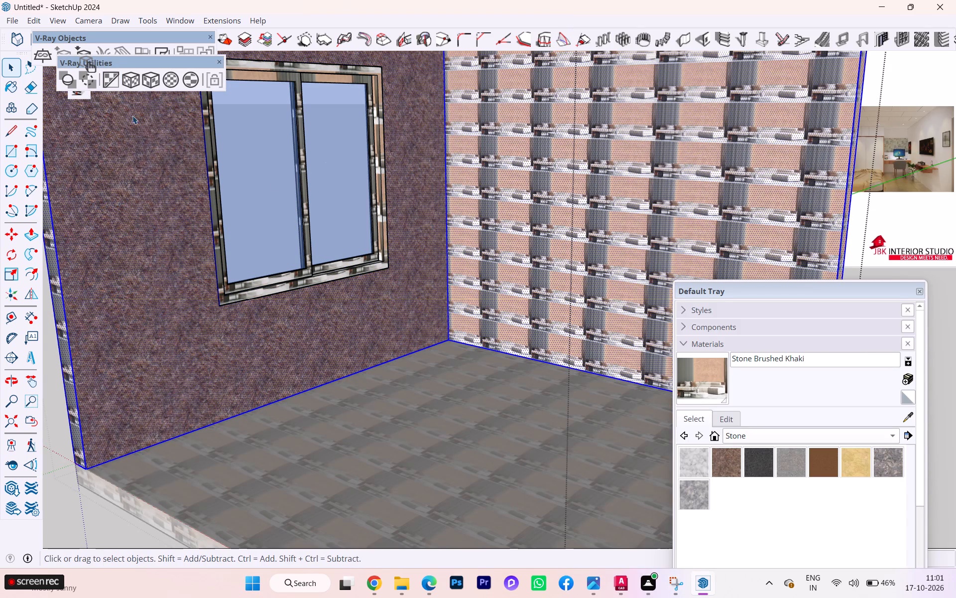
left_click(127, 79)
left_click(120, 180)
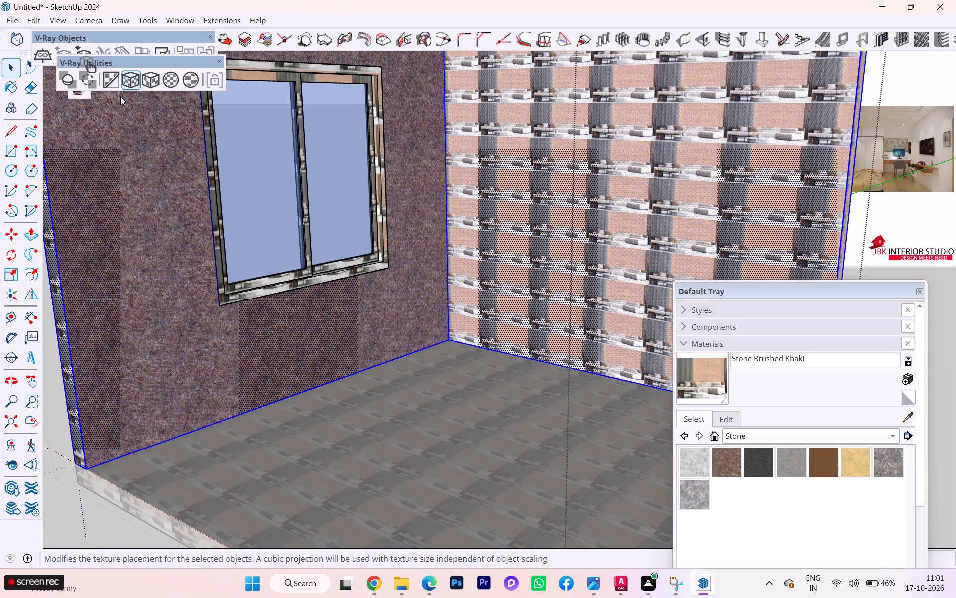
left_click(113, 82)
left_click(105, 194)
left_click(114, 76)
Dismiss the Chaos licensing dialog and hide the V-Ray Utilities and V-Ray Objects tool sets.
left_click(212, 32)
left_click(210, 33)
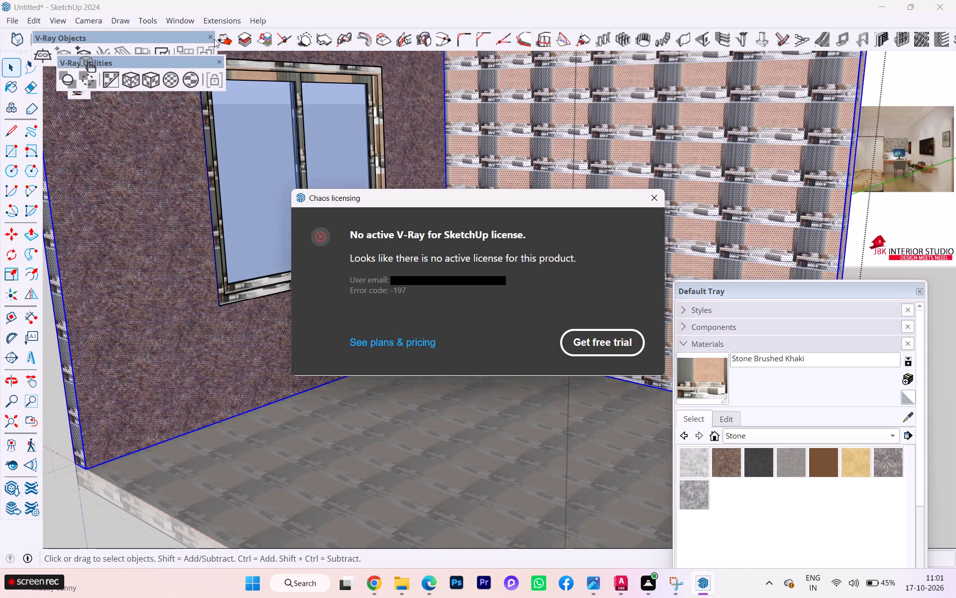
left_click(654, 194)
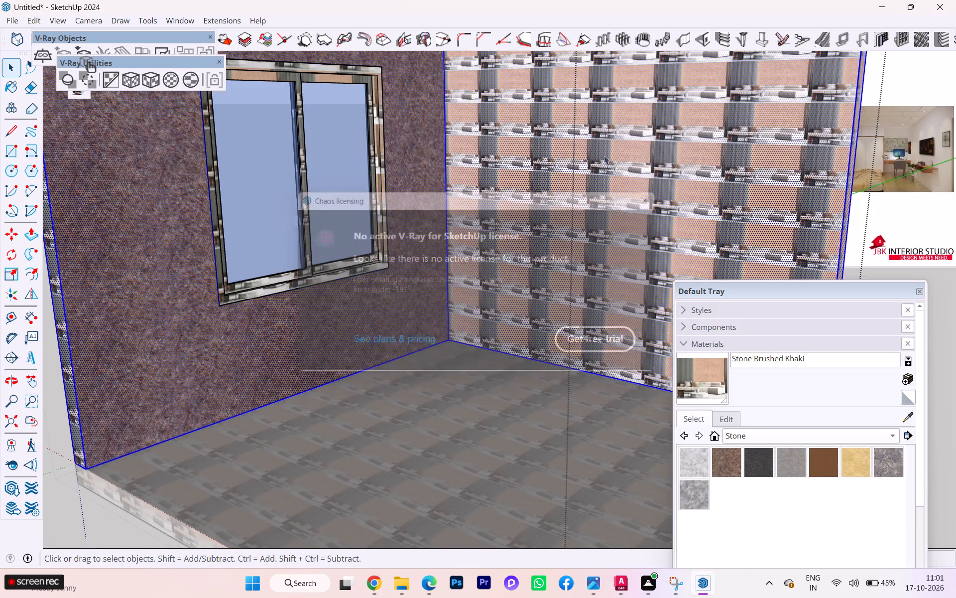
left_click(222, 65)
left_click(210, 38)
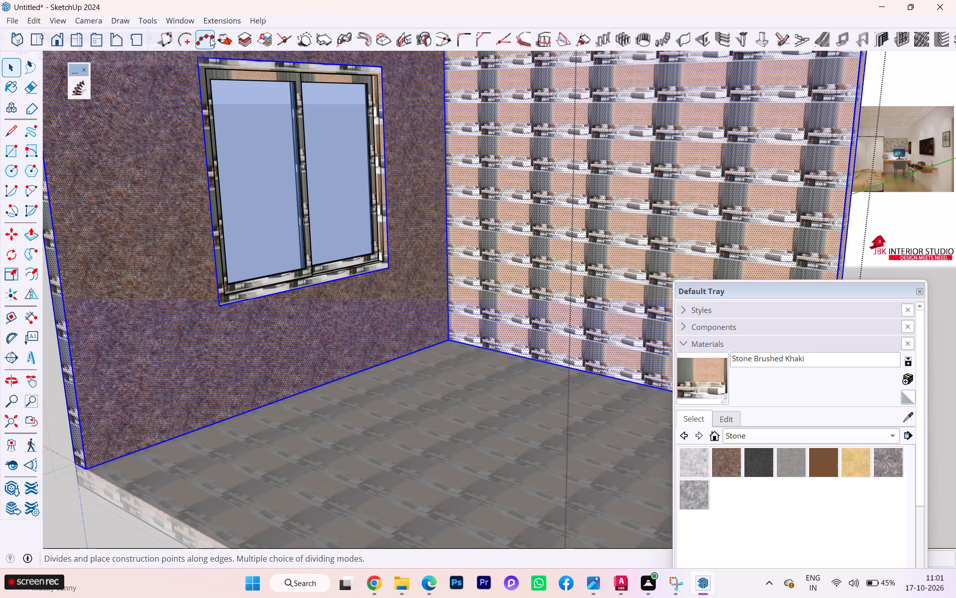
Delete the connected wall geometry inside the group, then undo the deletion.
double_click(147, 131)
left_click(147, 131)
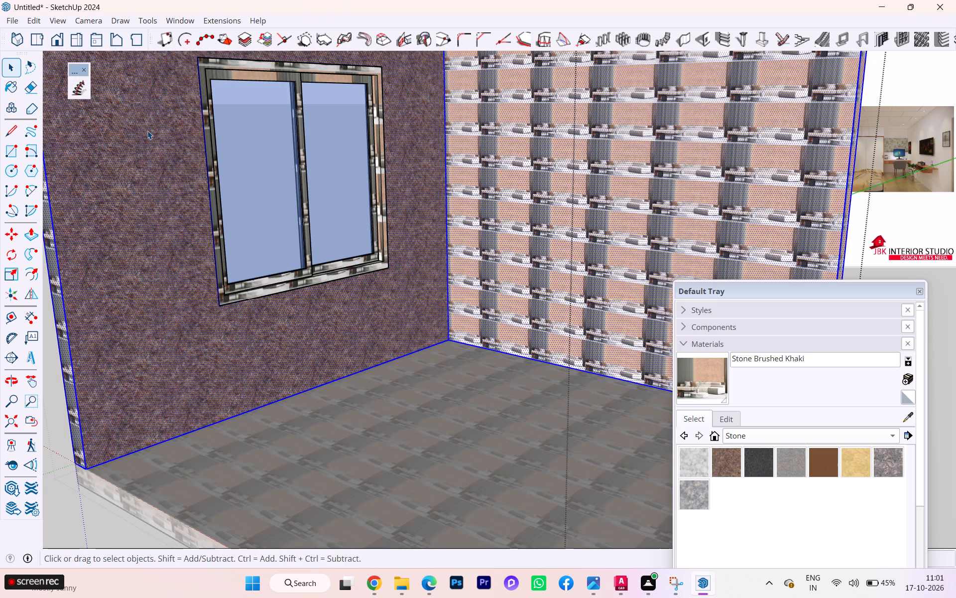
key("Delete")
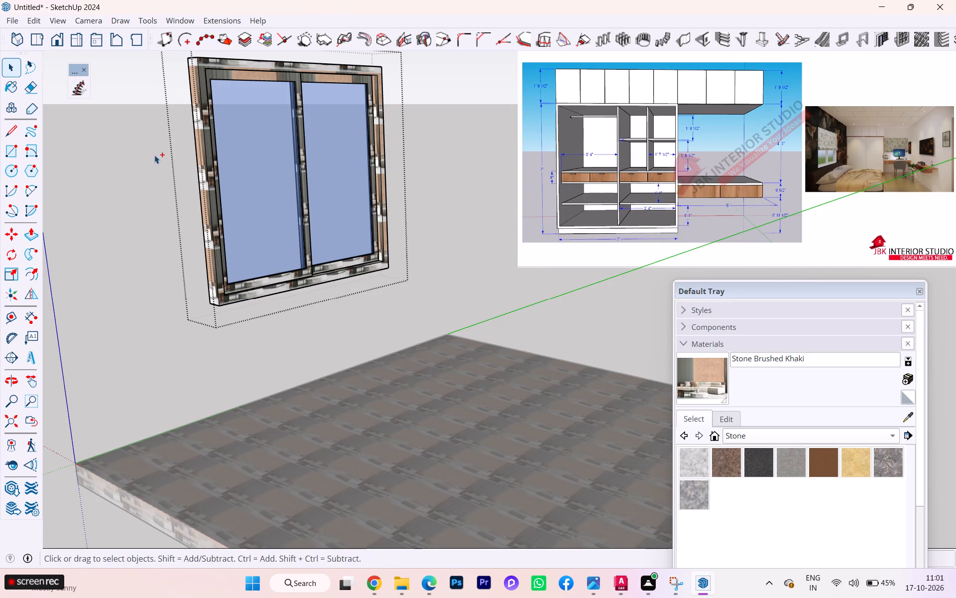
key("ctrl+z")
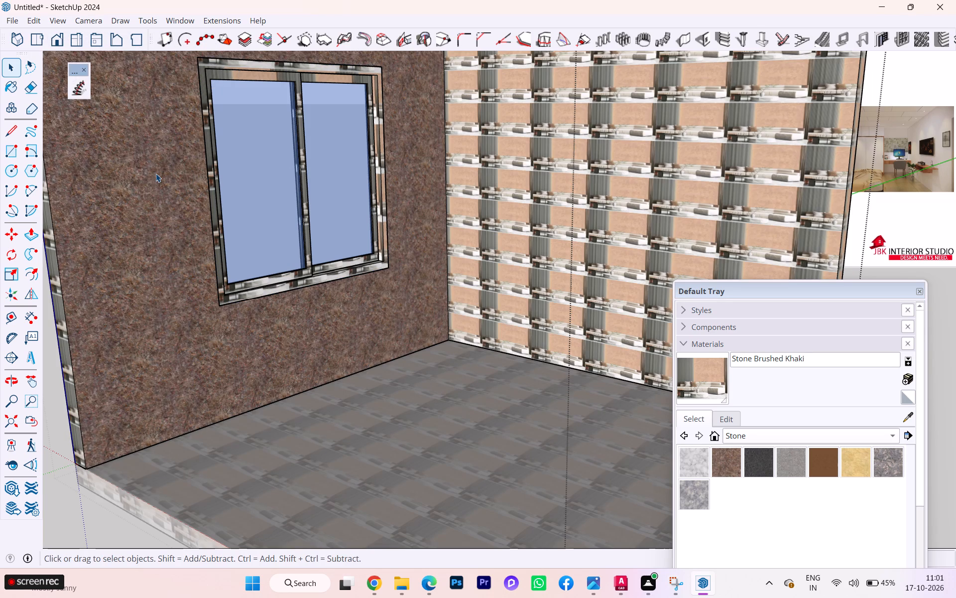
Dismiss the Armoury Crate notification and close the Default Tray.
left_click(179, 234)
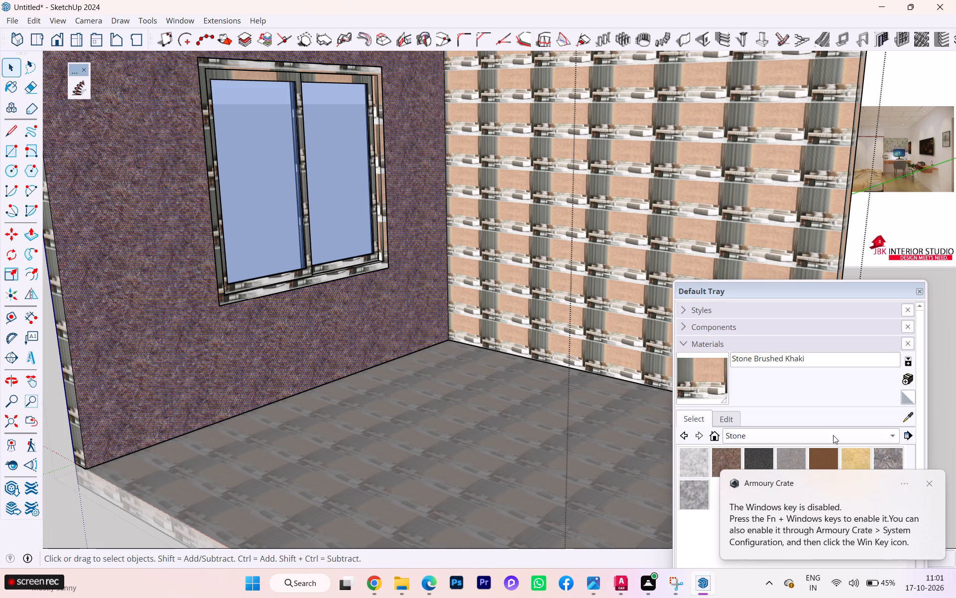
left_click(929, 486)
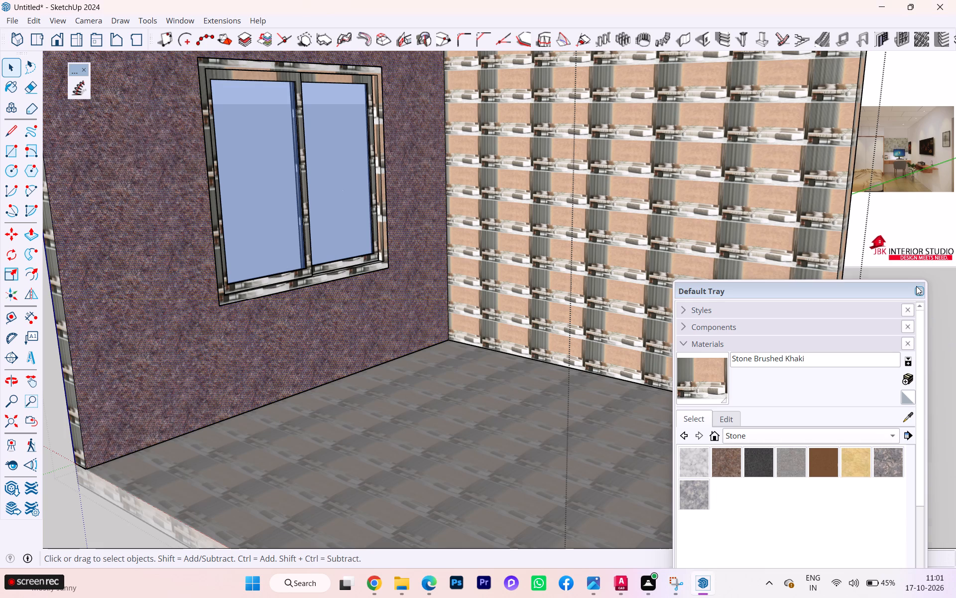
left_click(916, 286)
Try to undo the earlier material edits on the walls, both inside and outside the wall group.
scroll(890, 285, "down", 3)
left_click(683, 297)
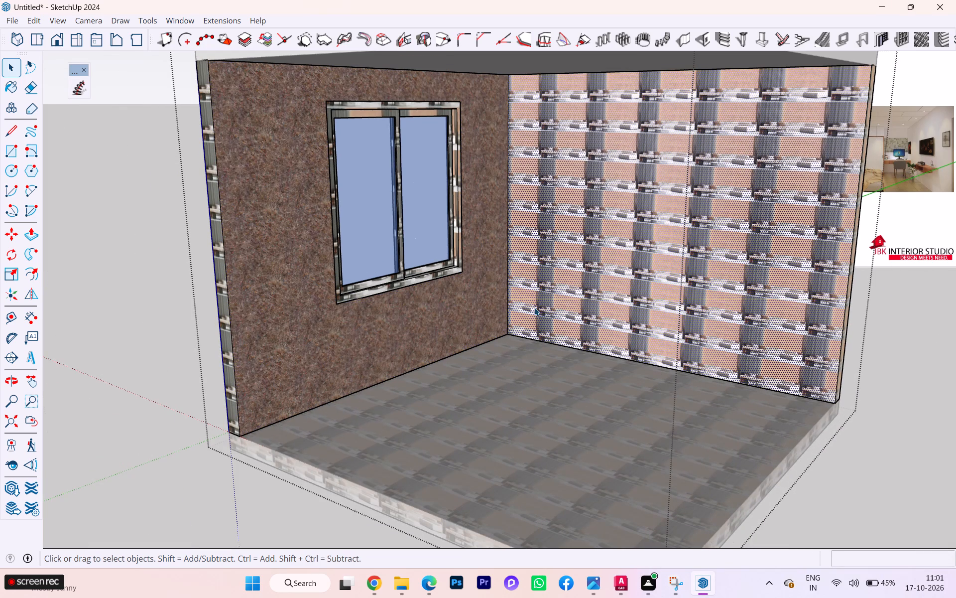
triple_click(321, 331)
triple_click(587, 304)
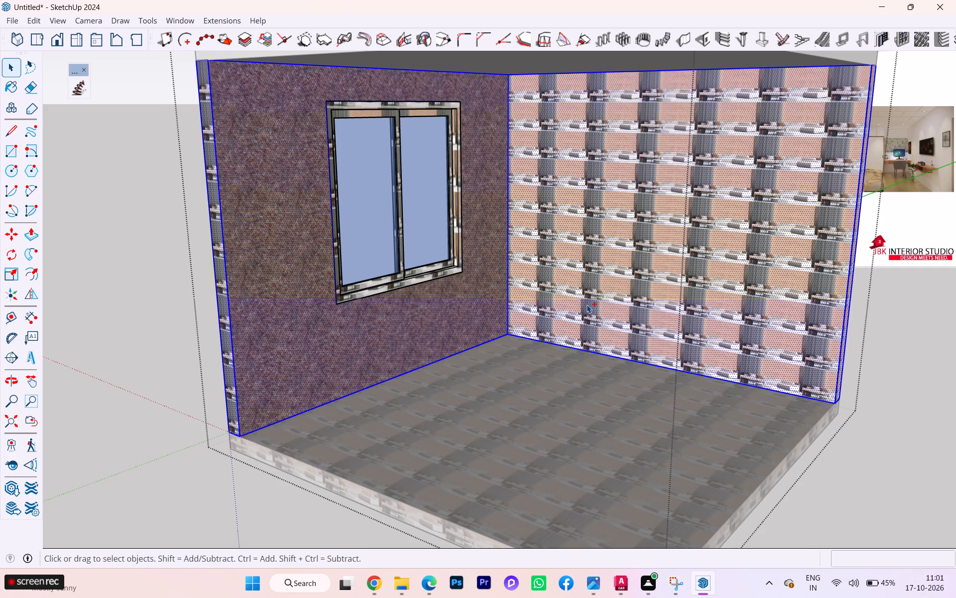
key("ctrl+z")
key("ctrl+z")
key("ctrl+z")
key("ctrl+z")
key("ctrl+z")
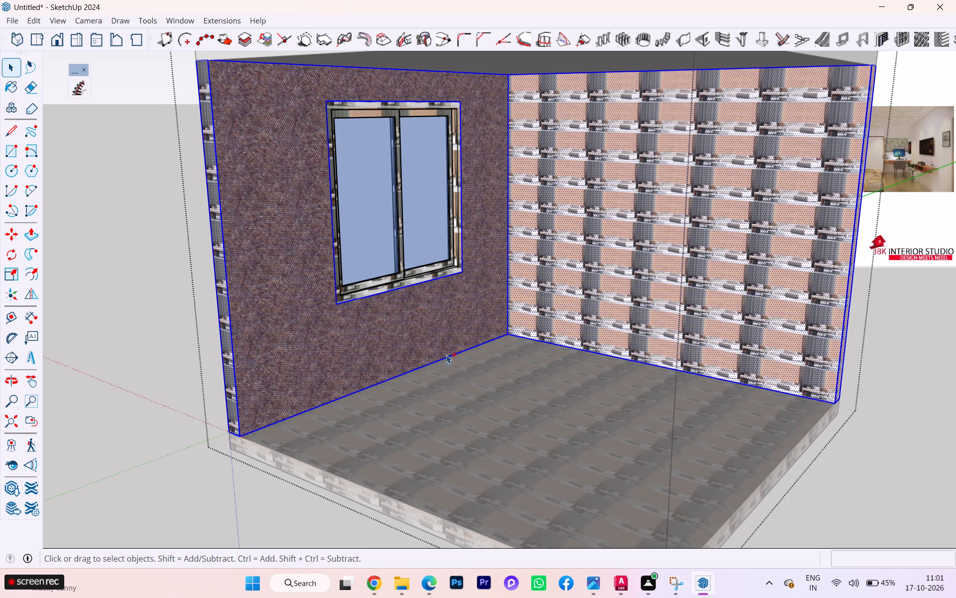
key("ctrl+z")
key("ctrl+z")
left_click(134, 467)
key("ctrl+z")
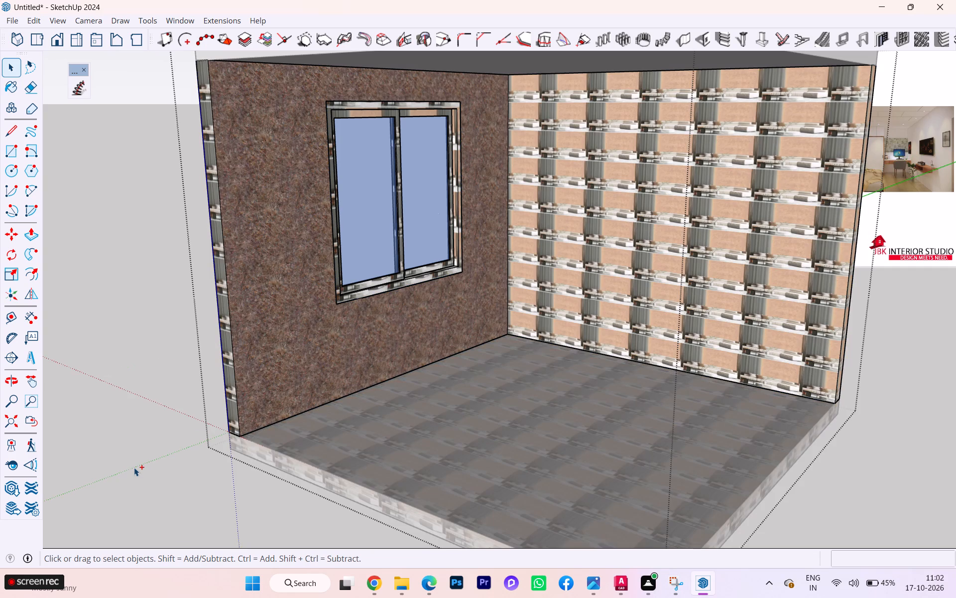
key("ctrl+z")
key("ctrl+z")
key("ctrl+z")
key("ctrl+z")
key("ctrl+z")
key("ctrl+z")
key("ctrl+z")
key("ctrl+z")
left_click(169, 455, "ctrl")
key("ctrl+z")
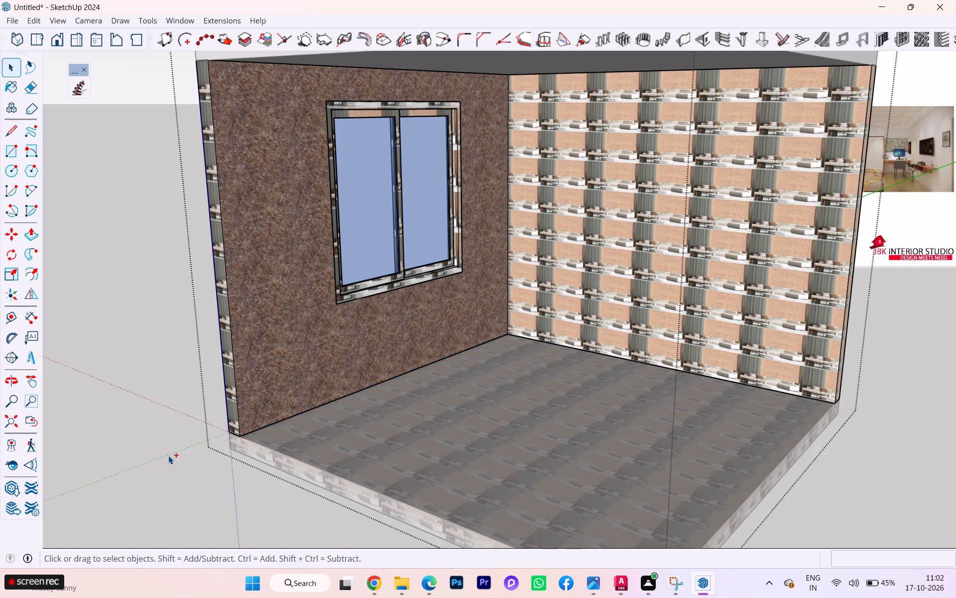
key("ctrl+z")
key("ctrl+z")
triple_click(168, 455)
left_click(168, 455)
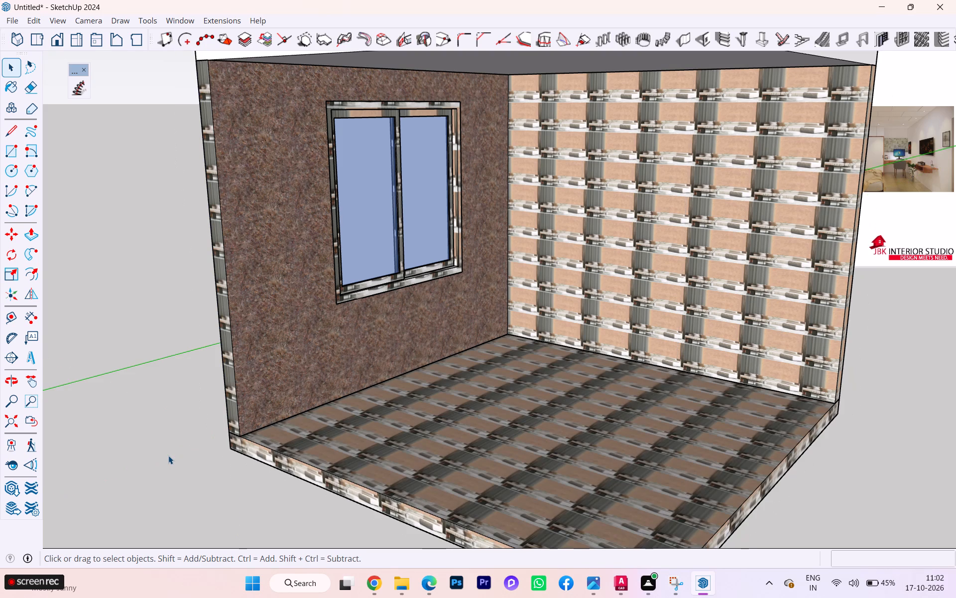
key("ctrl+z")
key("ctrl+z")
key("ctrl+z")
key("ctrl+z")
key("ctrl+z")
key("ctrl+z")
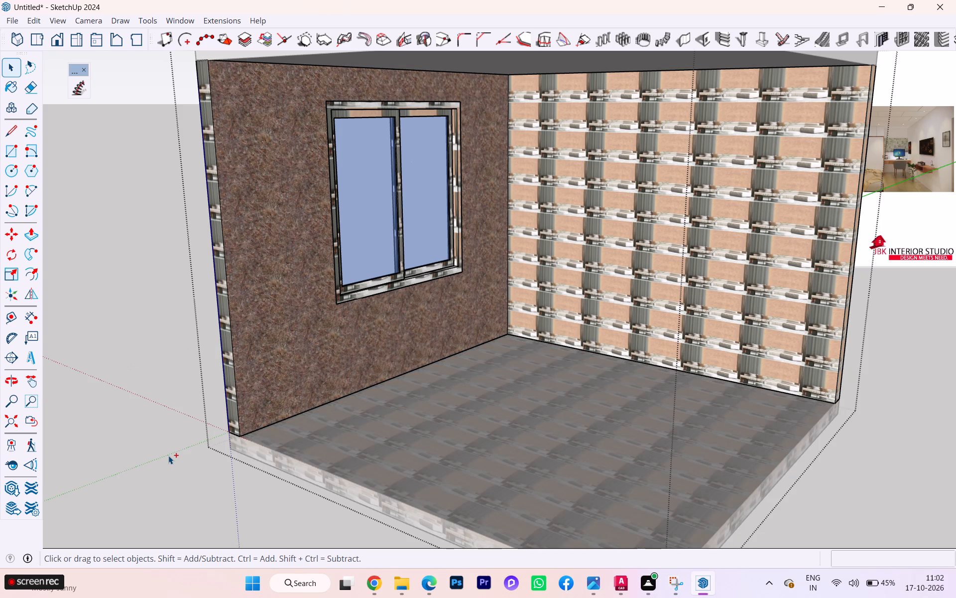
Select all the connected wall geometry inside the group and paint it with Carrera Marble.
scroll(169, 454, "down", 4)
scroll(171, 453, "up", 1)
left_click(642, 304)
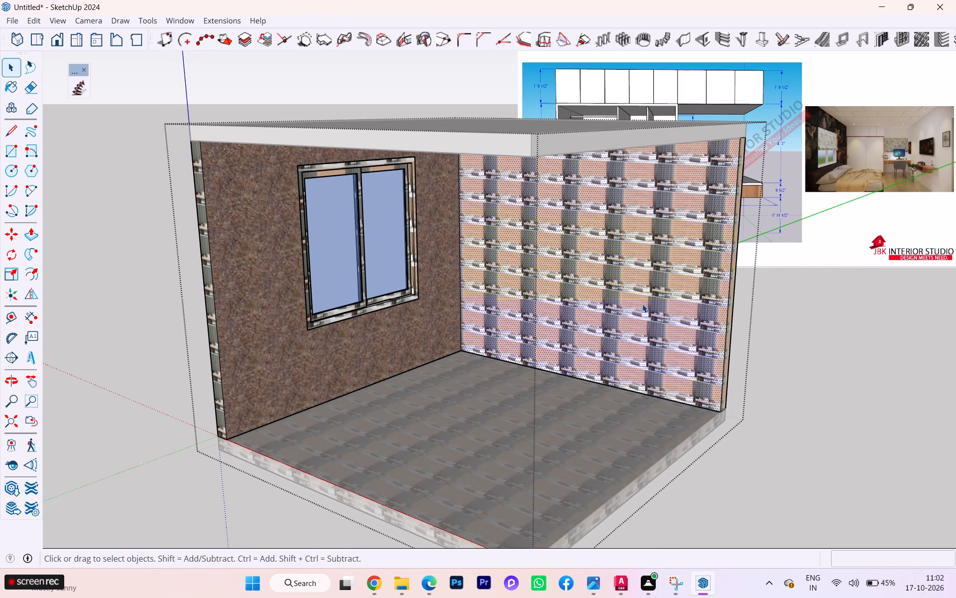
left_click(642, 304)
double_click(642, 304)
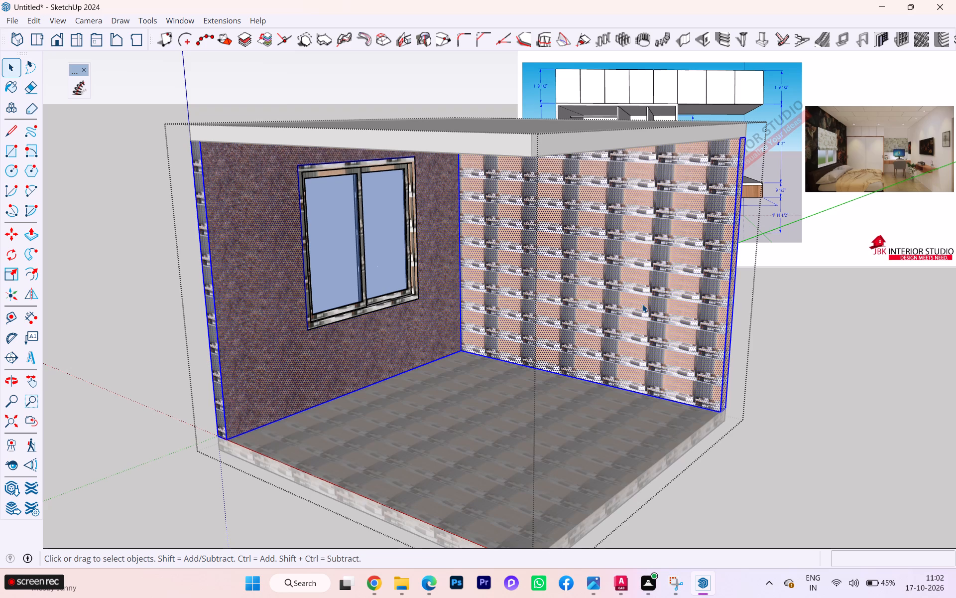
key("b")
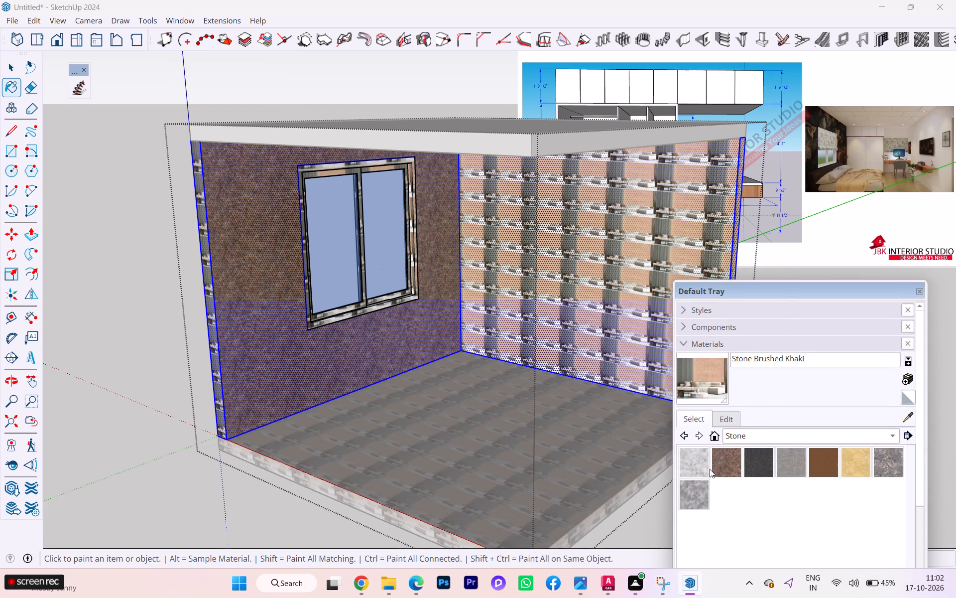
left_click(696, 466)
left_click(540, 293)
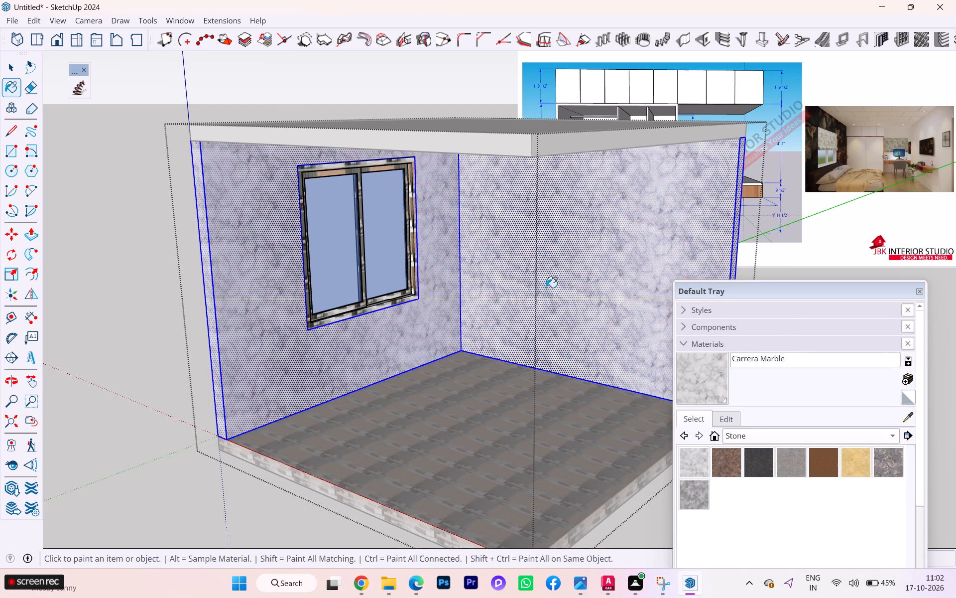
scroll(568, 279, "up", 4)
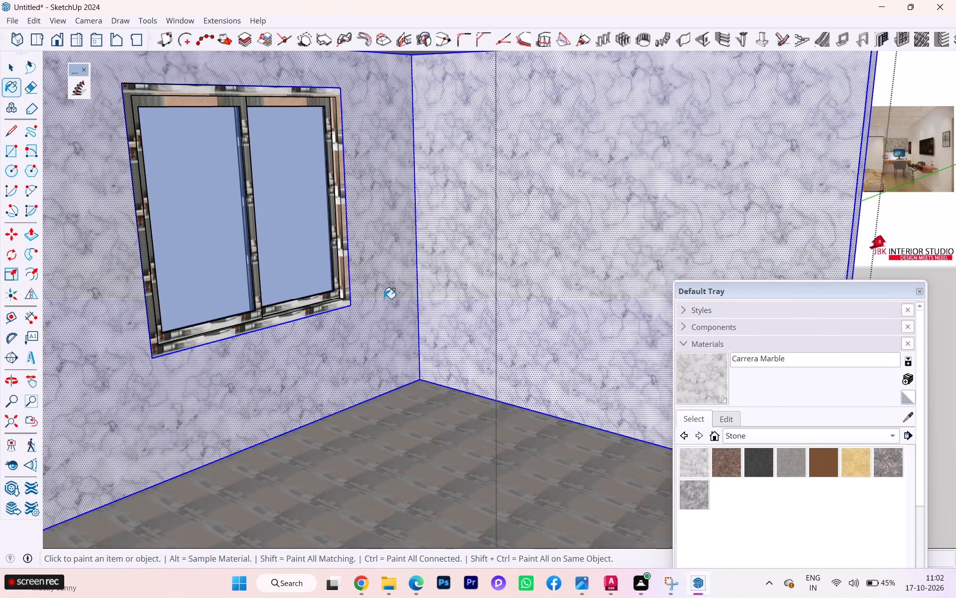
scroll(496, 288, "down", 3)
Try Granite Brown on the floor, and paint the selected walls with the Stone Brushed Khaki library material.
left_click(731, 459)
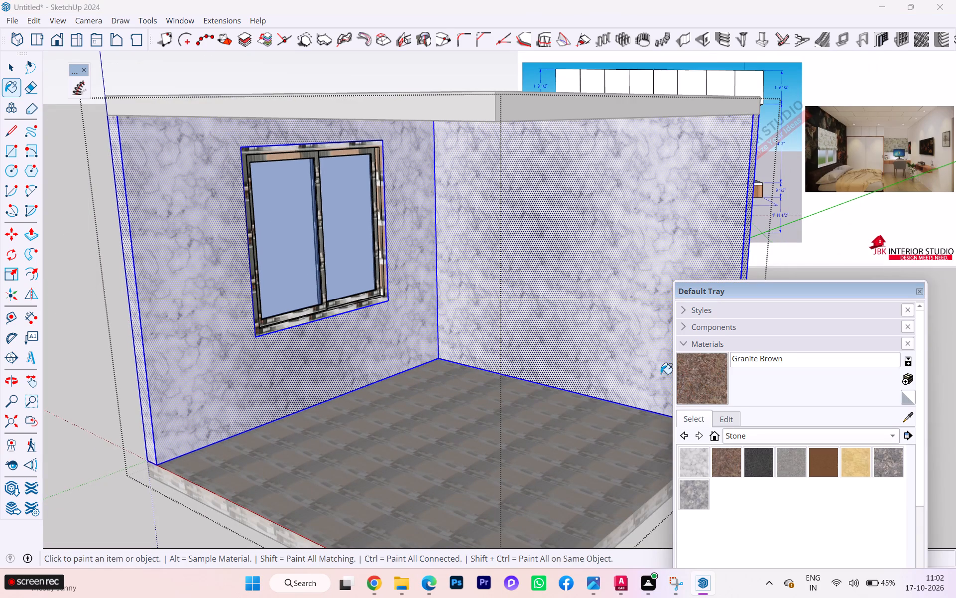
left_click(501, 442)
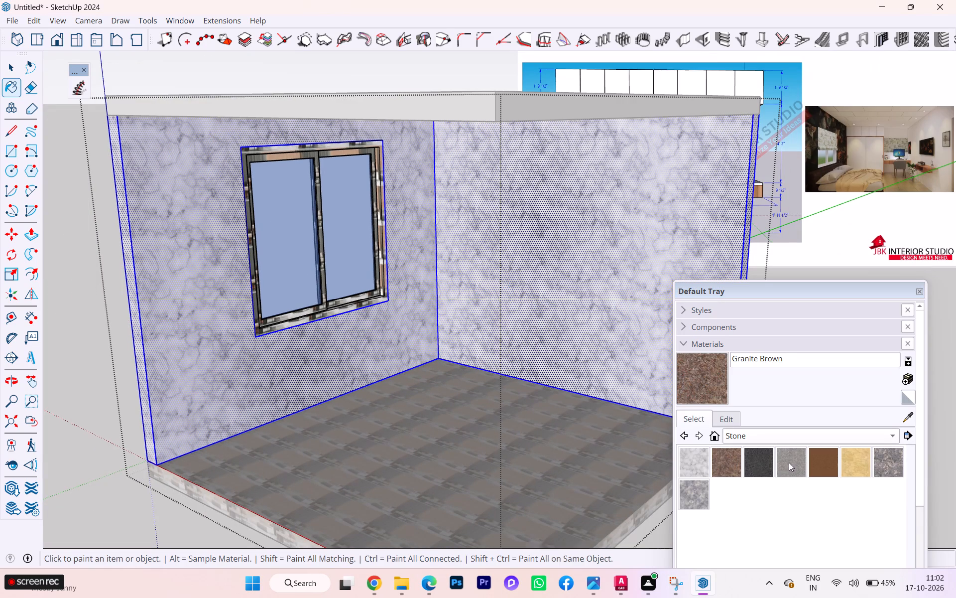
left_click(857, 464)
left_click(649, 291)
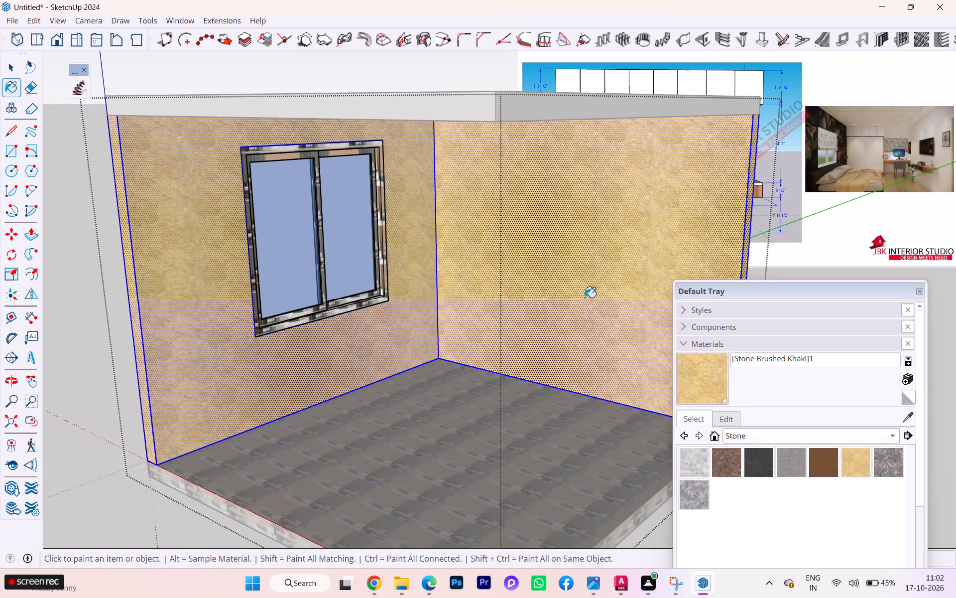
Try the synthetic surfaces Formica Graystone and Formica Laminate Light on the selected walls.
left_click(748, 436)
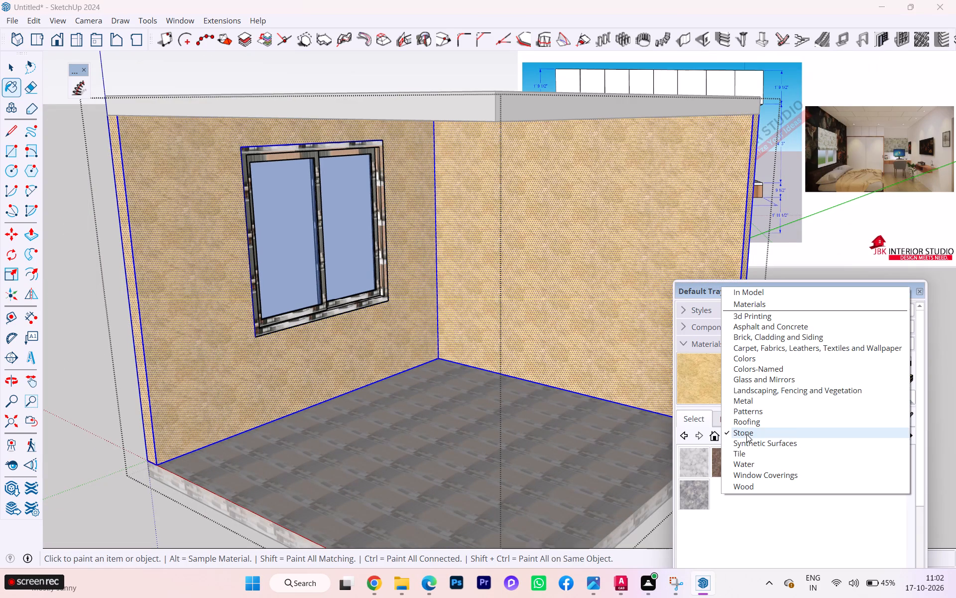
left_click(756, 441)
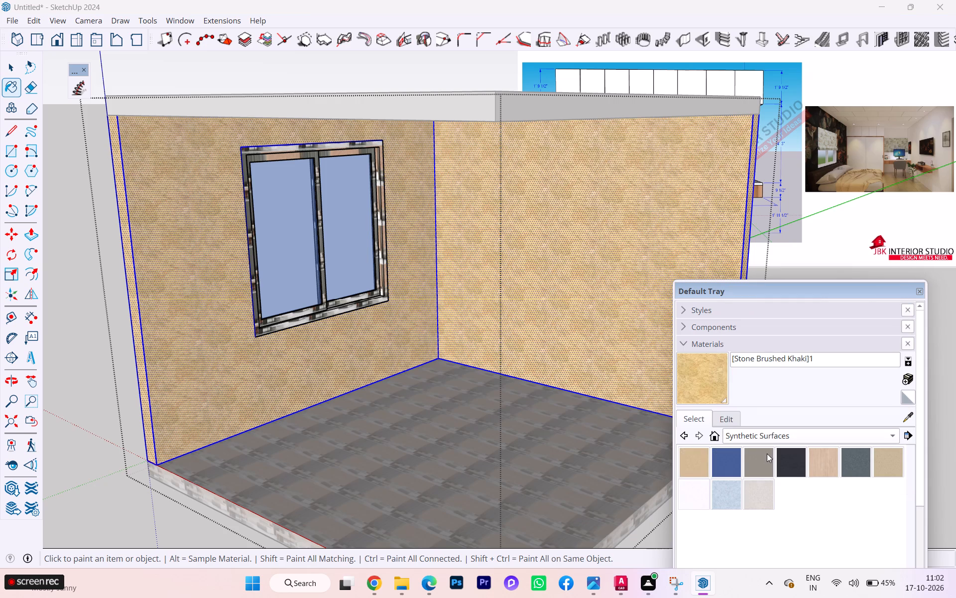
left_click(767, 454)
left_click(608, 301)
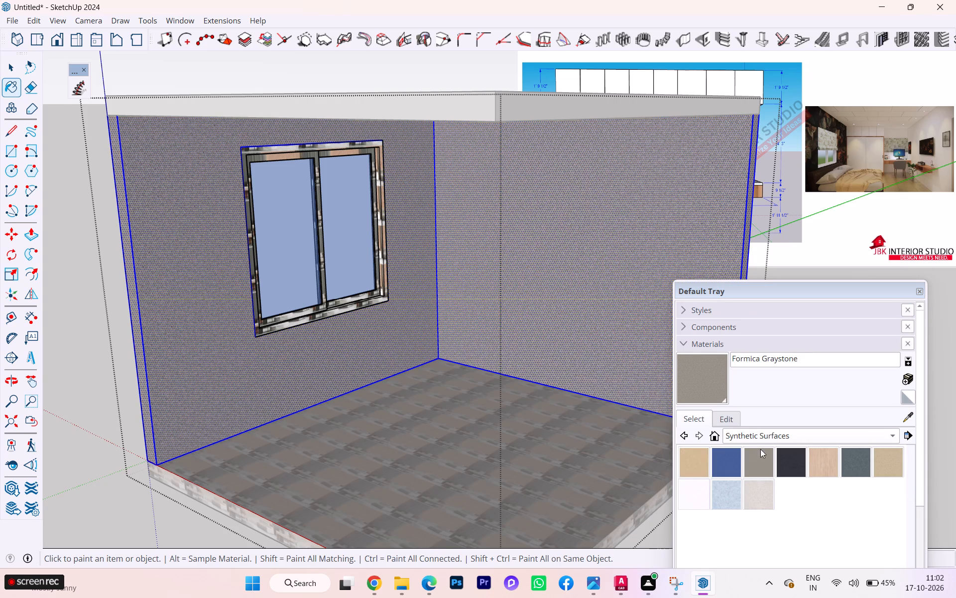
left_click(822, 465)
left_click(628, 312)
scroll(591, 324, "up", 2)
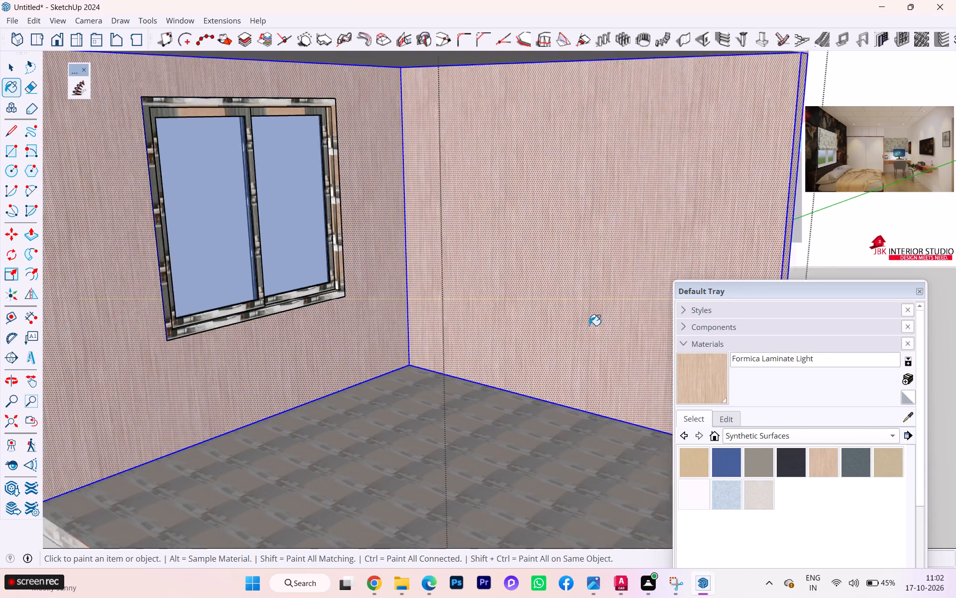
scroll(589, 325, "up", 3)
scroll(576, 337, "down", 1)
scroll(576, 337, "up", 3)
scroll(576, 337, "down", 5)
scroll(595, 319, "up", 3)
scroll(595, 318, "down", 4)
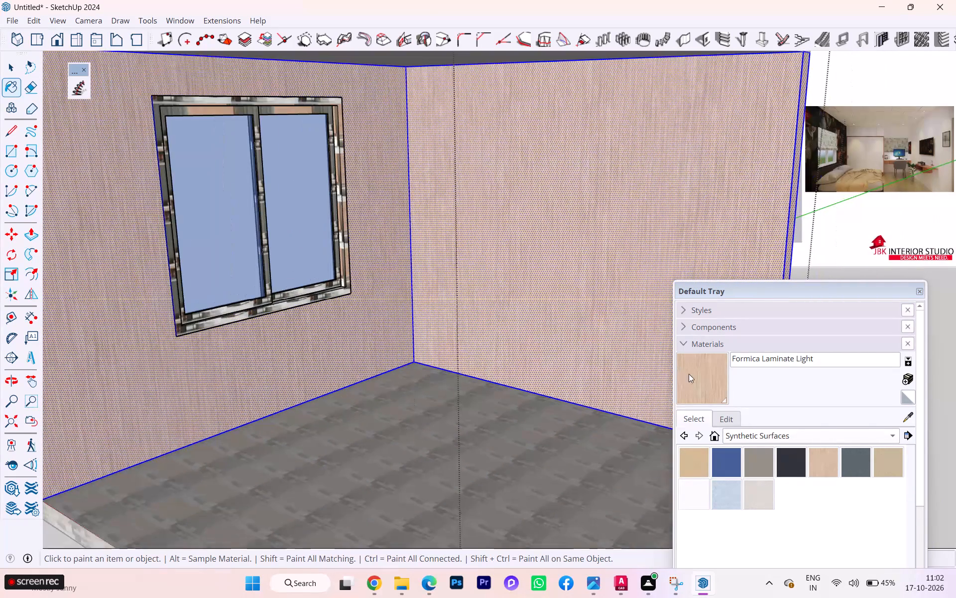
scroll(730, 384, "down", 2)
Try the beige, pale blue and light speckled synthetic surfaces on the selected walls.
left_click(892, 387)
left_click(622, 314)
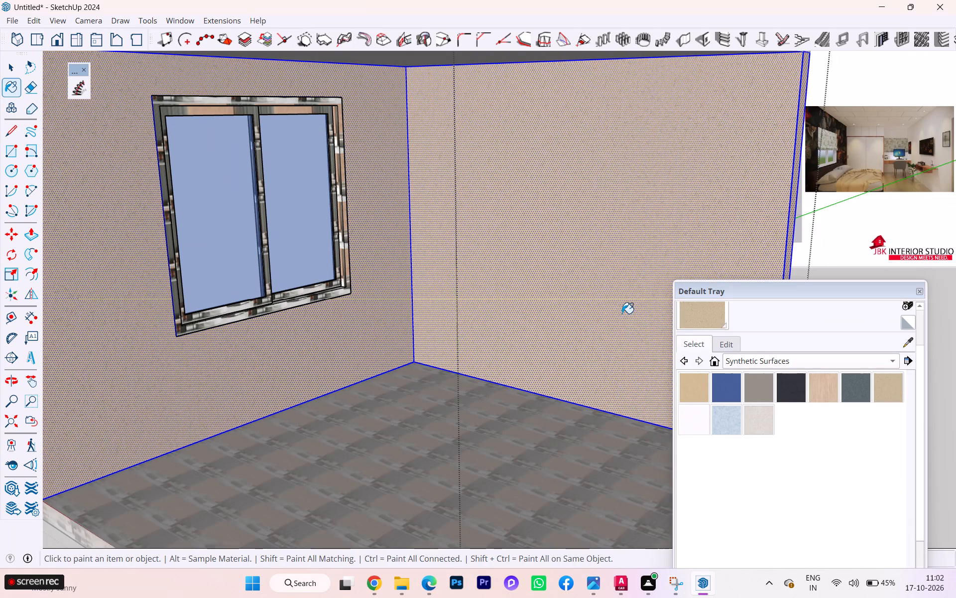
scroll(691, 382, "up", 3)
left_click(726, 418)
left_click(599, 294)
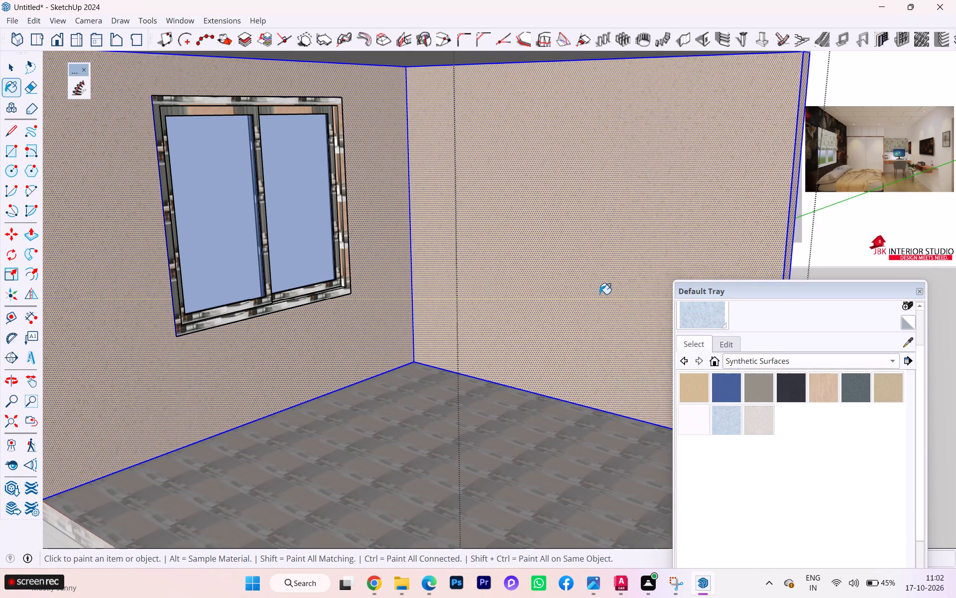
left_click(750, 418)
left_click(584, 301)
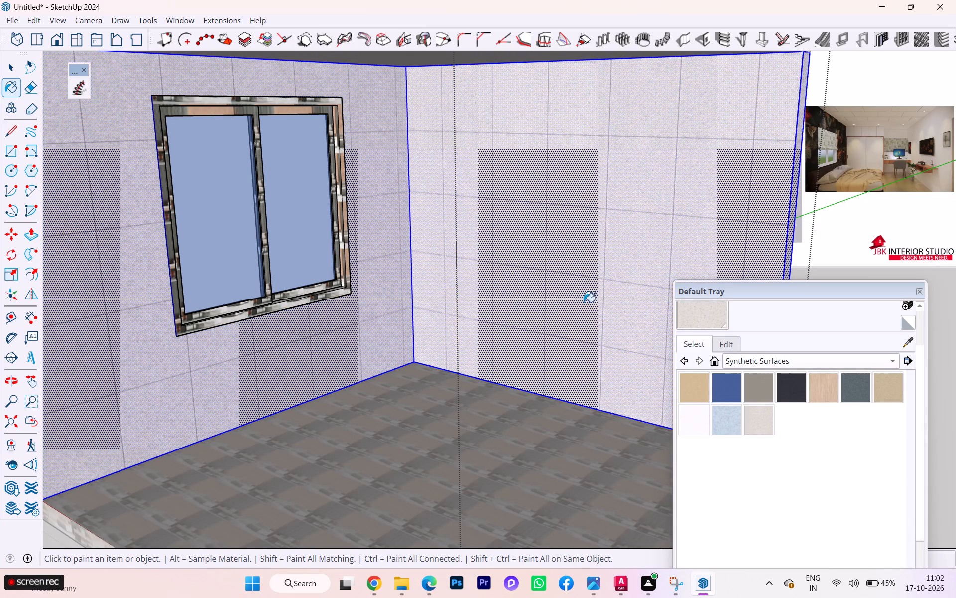
Paint the selected walls with the plain white synthetic surface and exit the wall group.
left_click(697, 415)
left_click(601, 283)
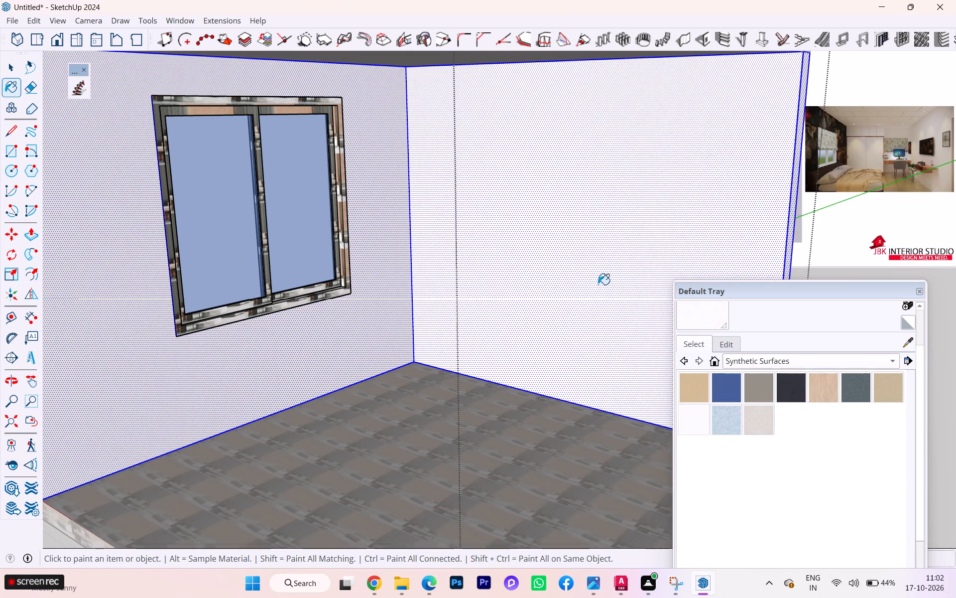
scroll(548, 325, "up", 2)
scroll(535, 317, "down", 7)
key("space")
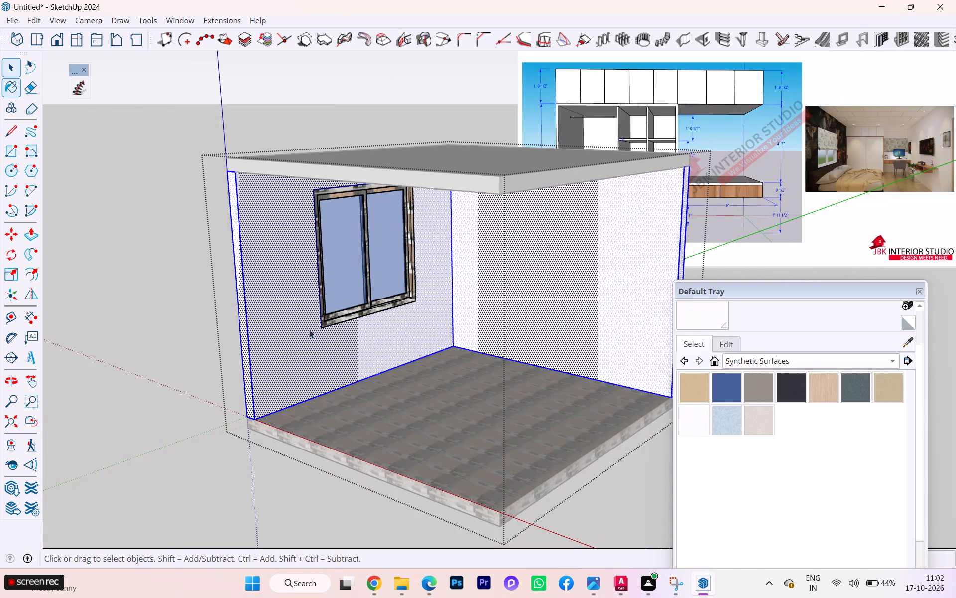
left_click(153, 297)
Select all the floor slab geometry inside its group and paint it with Marble Carrara Gold Floor Tile.
scroll(151, 276, "down", 1)
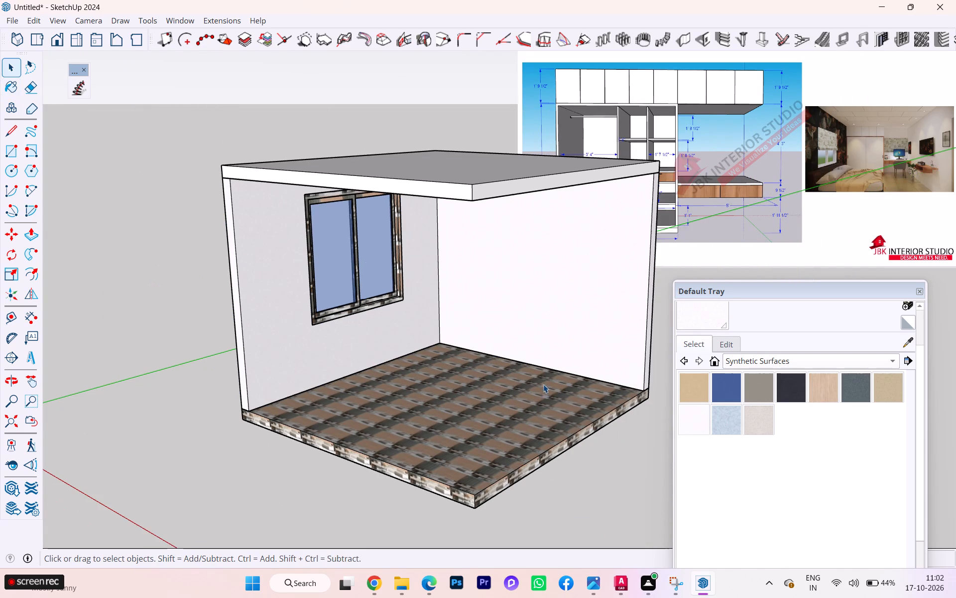
left_click(449, 385)
triple_click(449, 405)
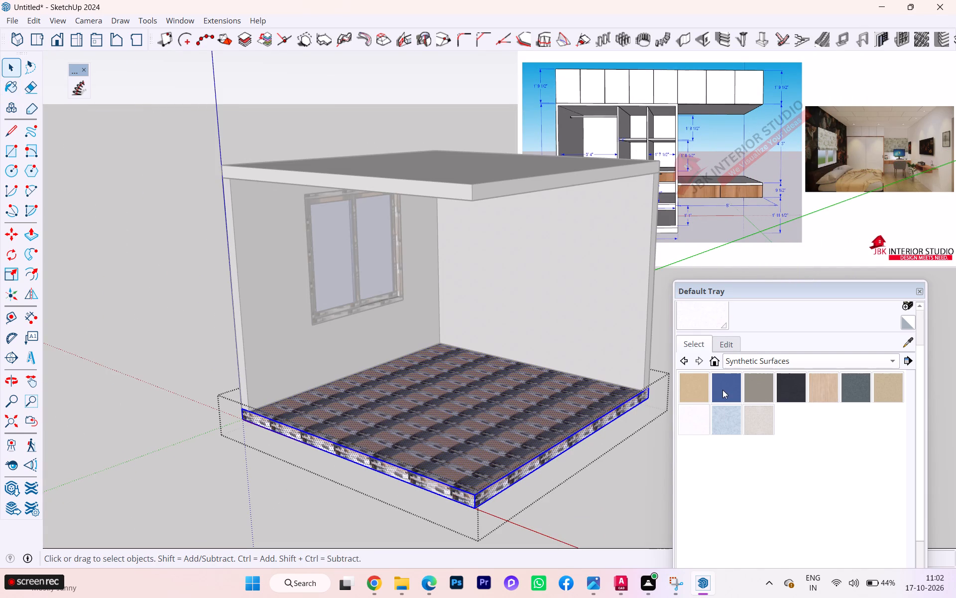
left_click(753, 366)
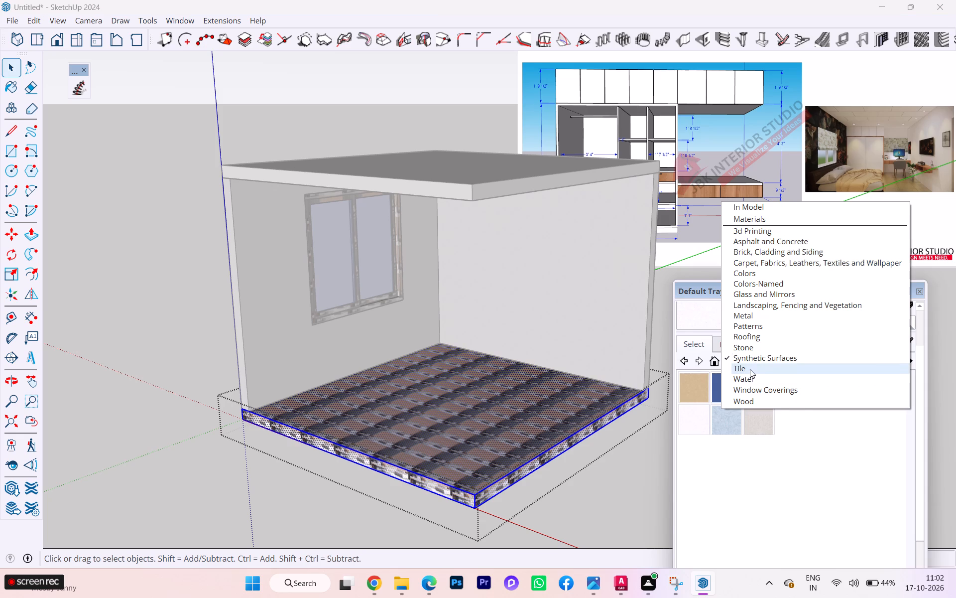
left_click(750, 369)
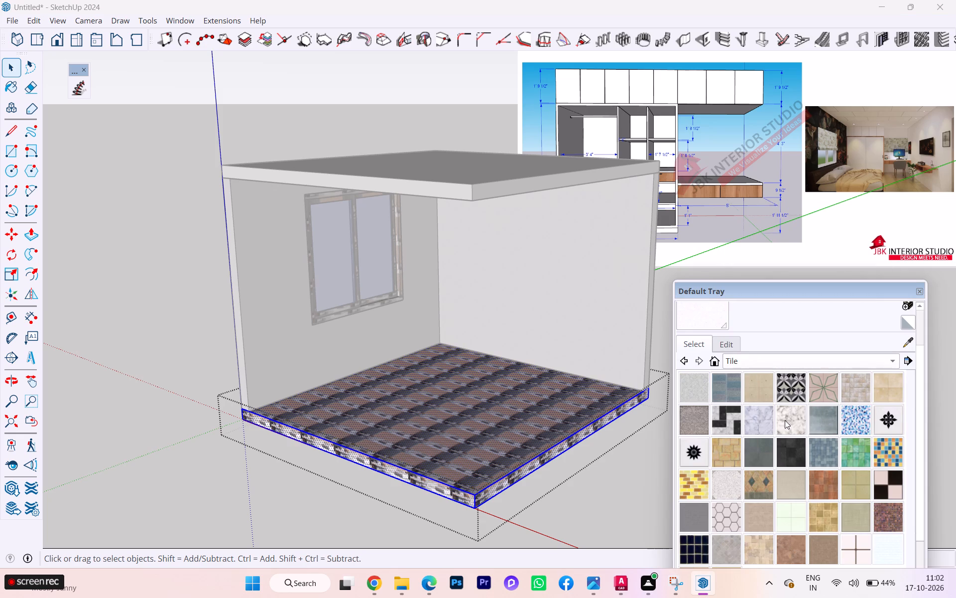
left_click(786, 419)
left_click(537, 409)
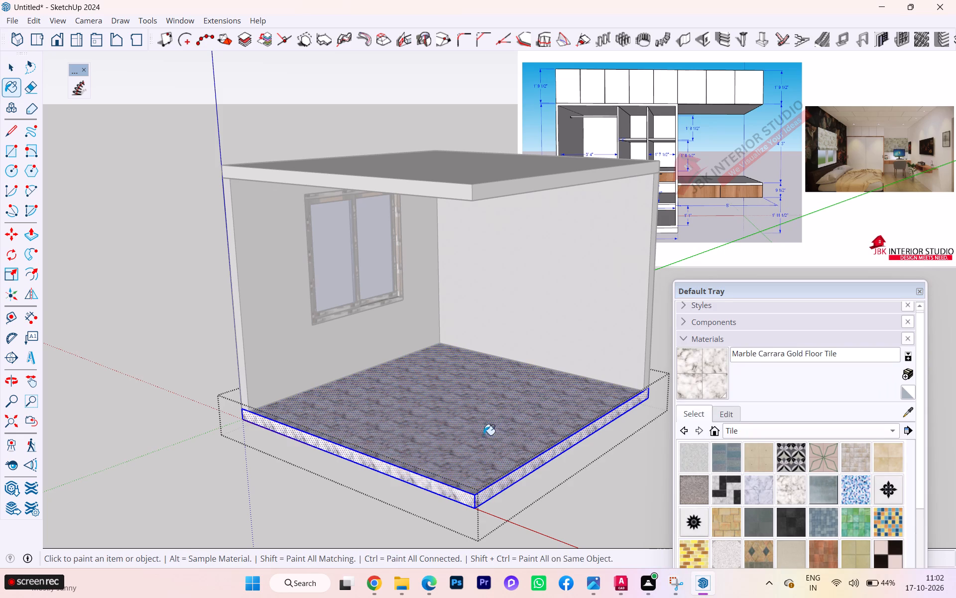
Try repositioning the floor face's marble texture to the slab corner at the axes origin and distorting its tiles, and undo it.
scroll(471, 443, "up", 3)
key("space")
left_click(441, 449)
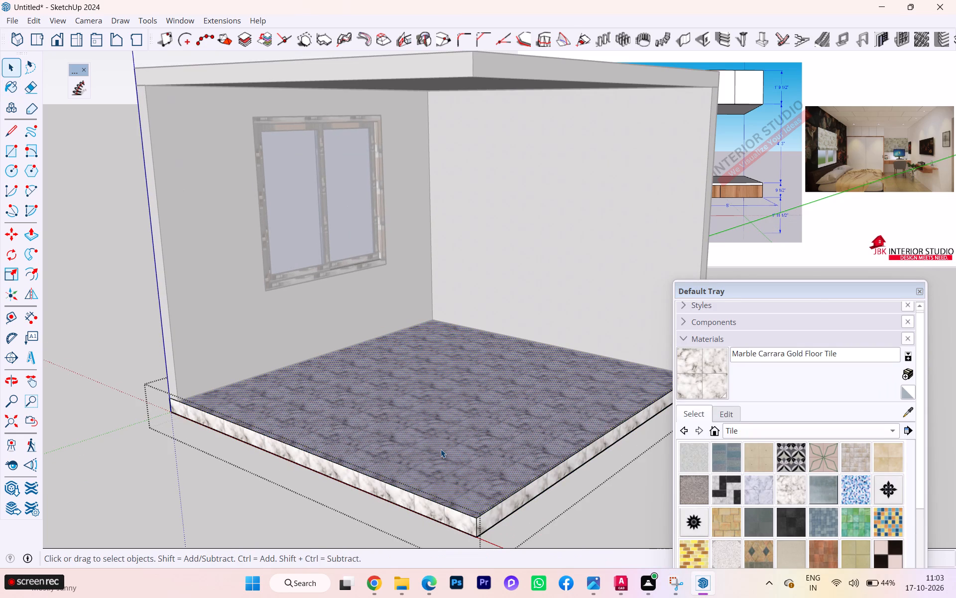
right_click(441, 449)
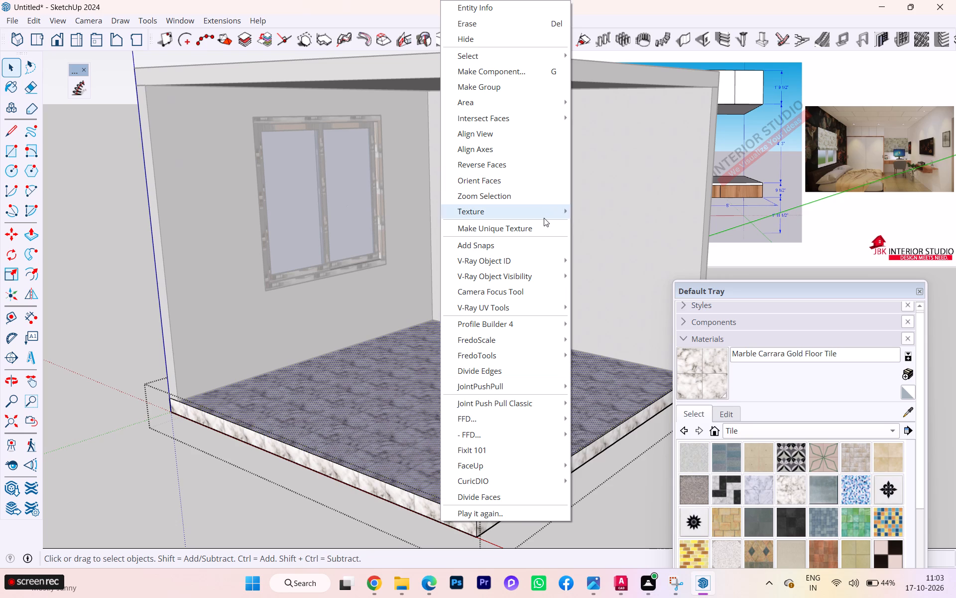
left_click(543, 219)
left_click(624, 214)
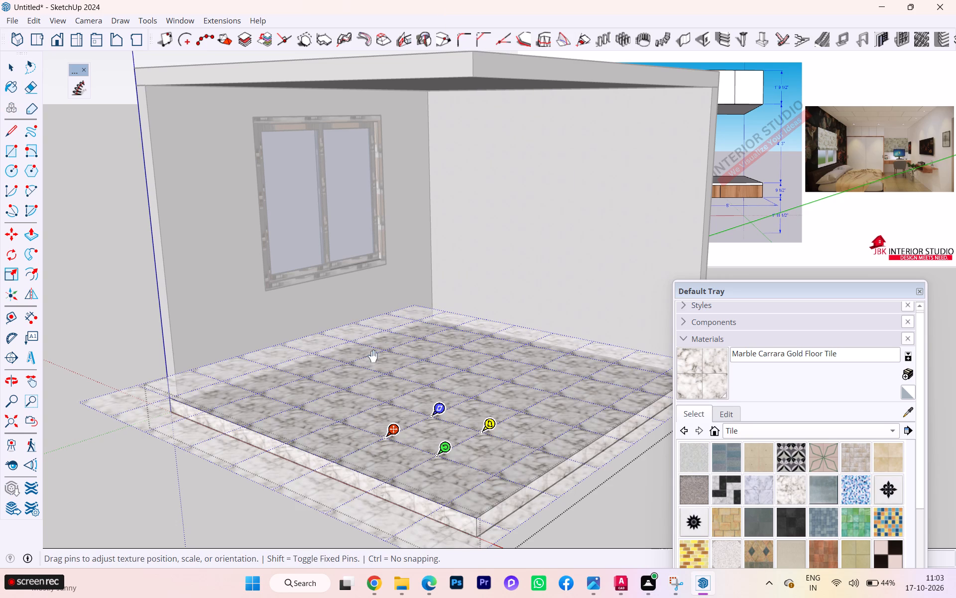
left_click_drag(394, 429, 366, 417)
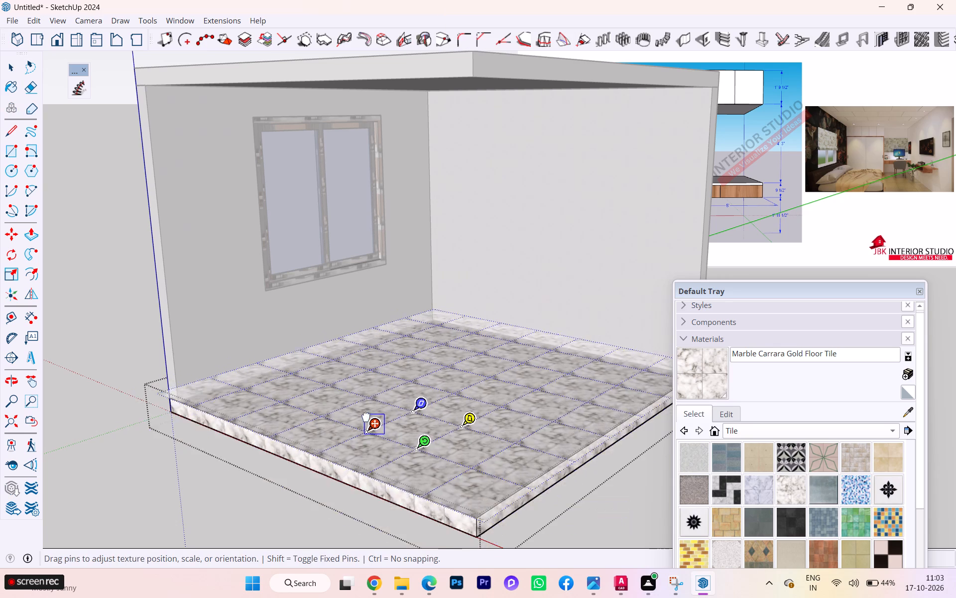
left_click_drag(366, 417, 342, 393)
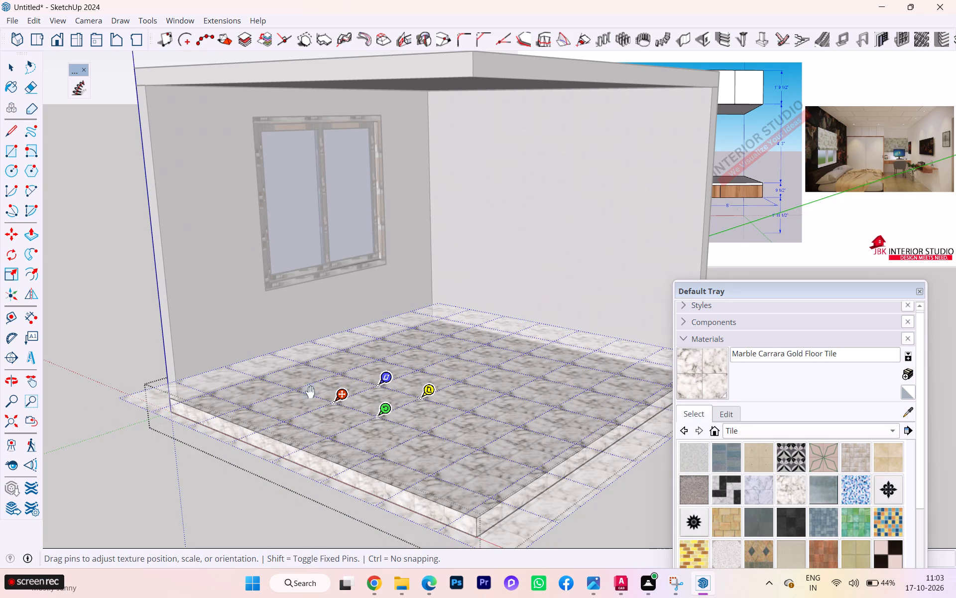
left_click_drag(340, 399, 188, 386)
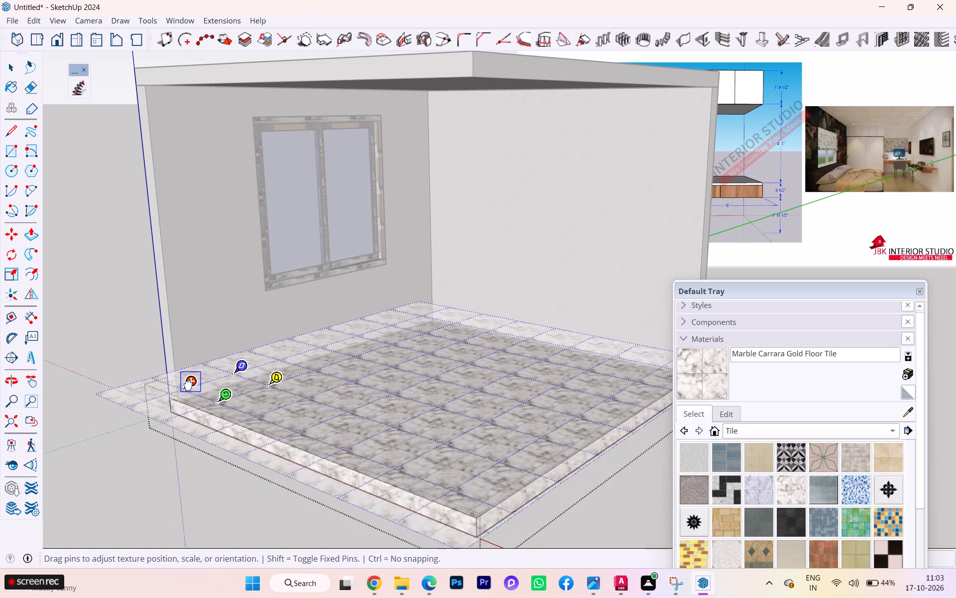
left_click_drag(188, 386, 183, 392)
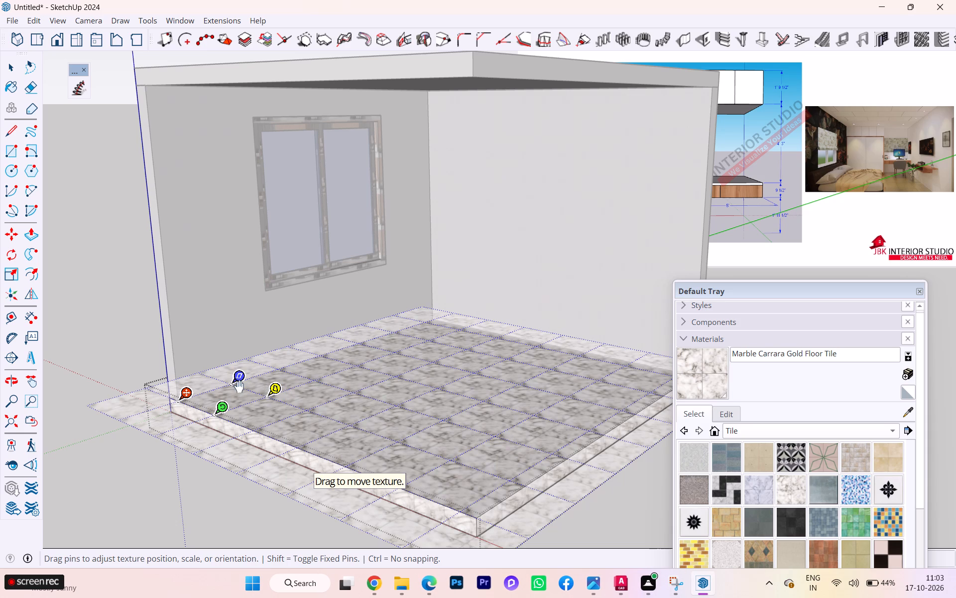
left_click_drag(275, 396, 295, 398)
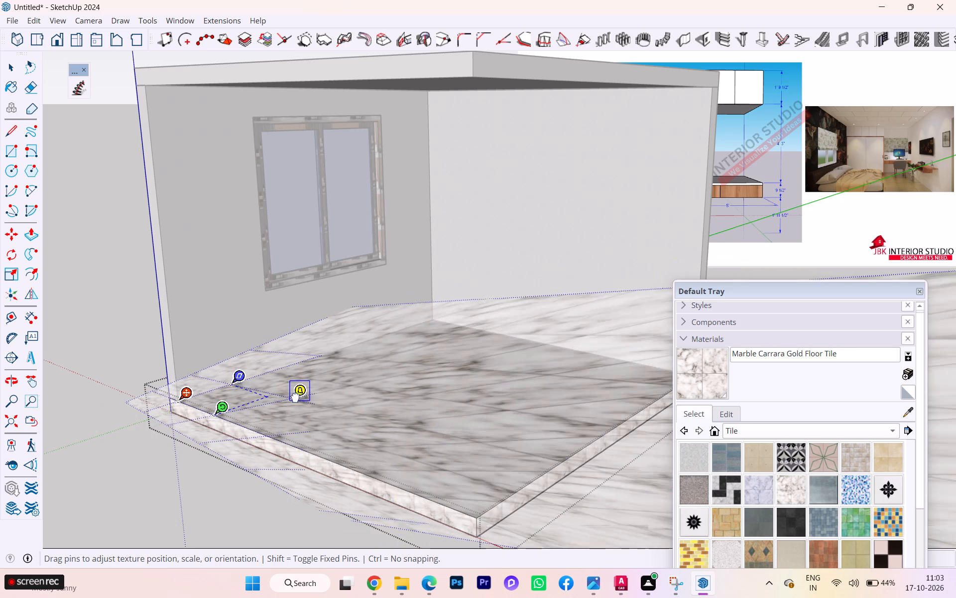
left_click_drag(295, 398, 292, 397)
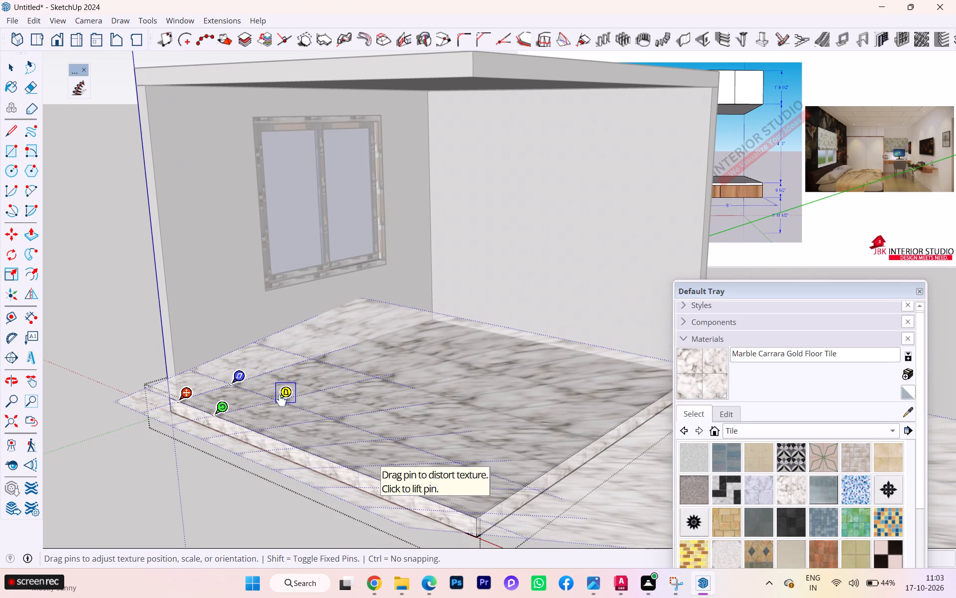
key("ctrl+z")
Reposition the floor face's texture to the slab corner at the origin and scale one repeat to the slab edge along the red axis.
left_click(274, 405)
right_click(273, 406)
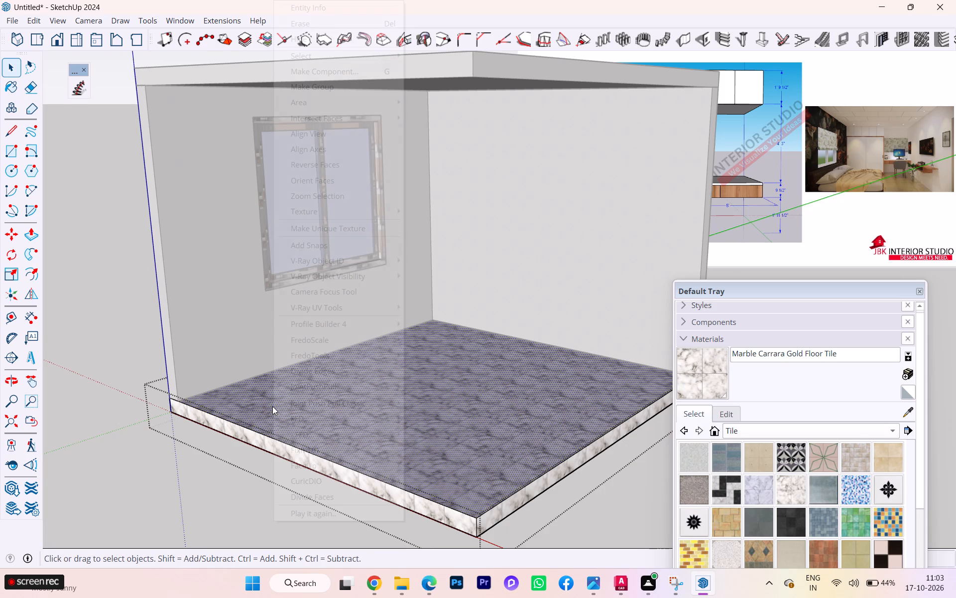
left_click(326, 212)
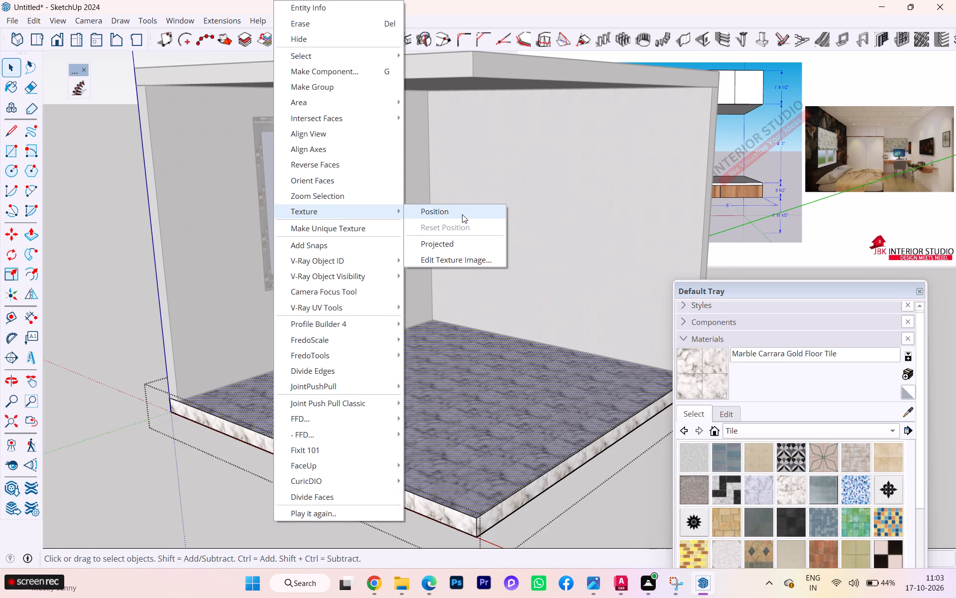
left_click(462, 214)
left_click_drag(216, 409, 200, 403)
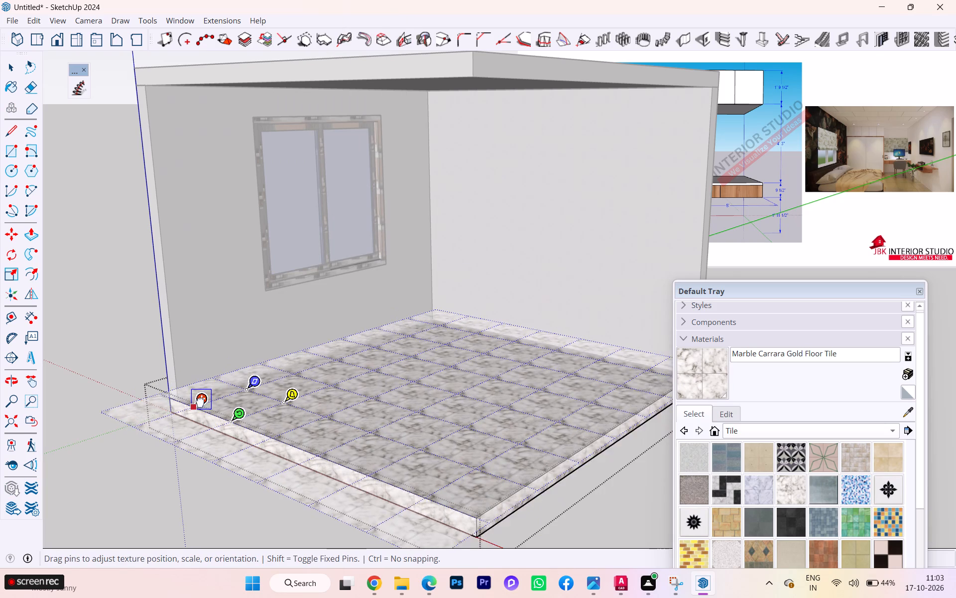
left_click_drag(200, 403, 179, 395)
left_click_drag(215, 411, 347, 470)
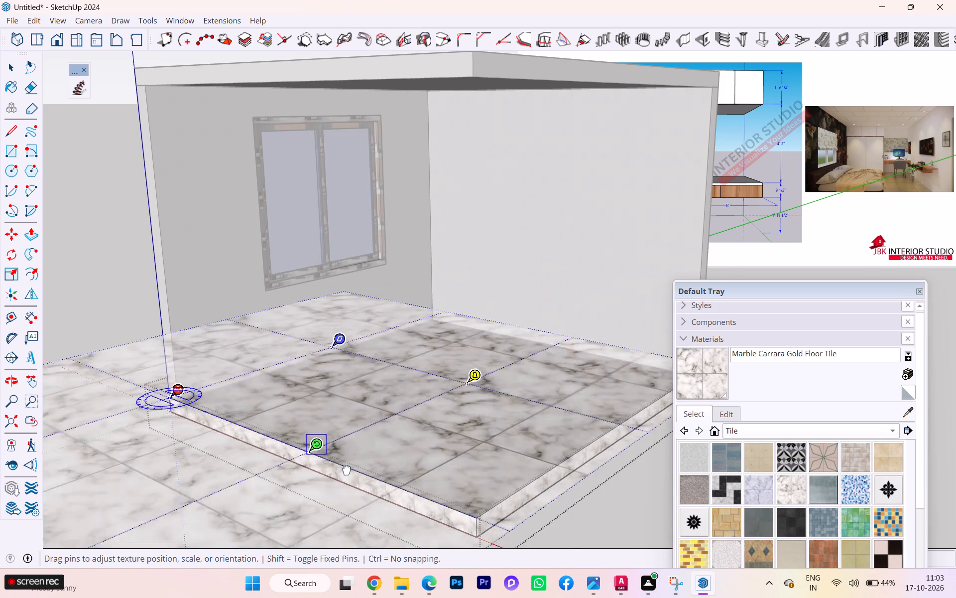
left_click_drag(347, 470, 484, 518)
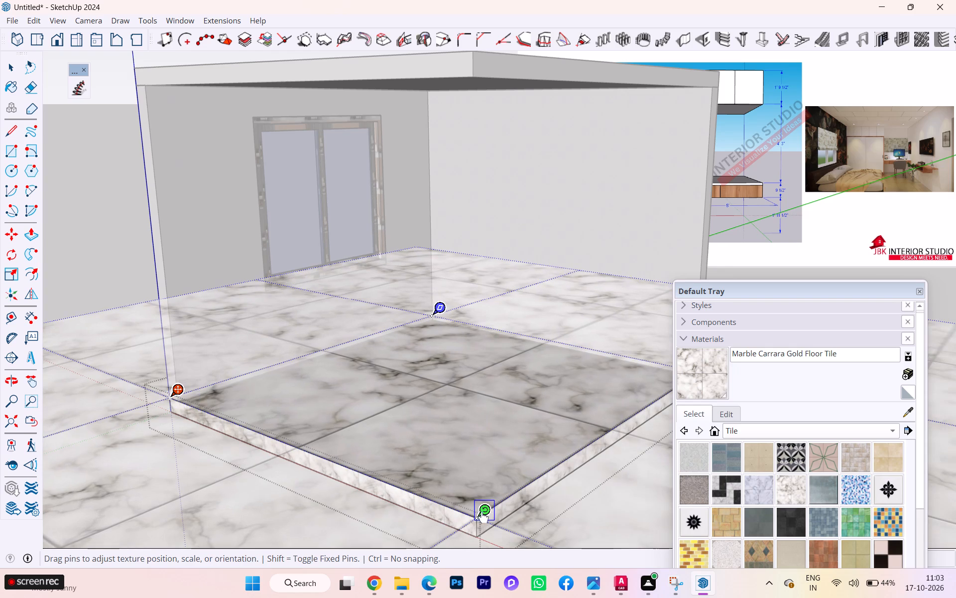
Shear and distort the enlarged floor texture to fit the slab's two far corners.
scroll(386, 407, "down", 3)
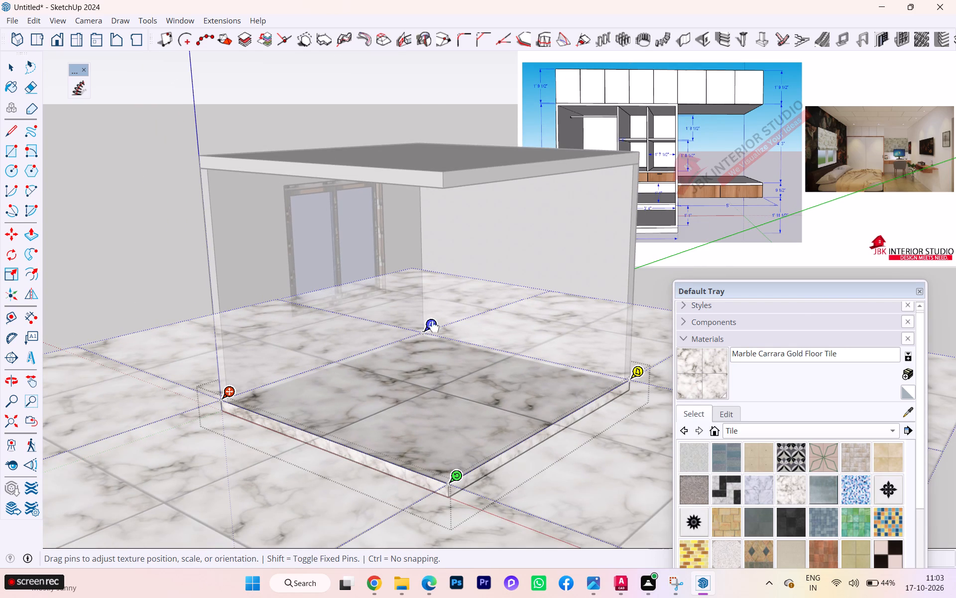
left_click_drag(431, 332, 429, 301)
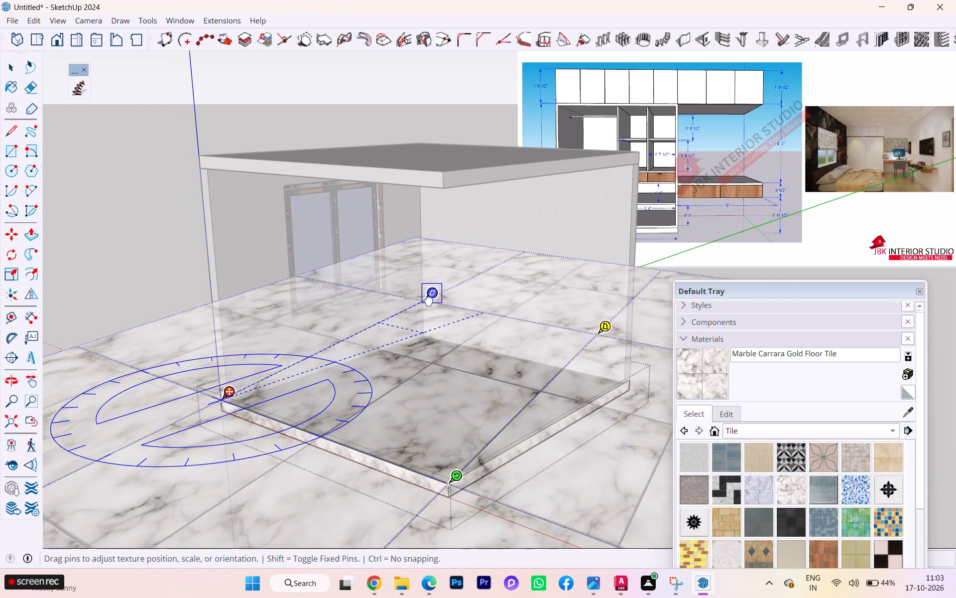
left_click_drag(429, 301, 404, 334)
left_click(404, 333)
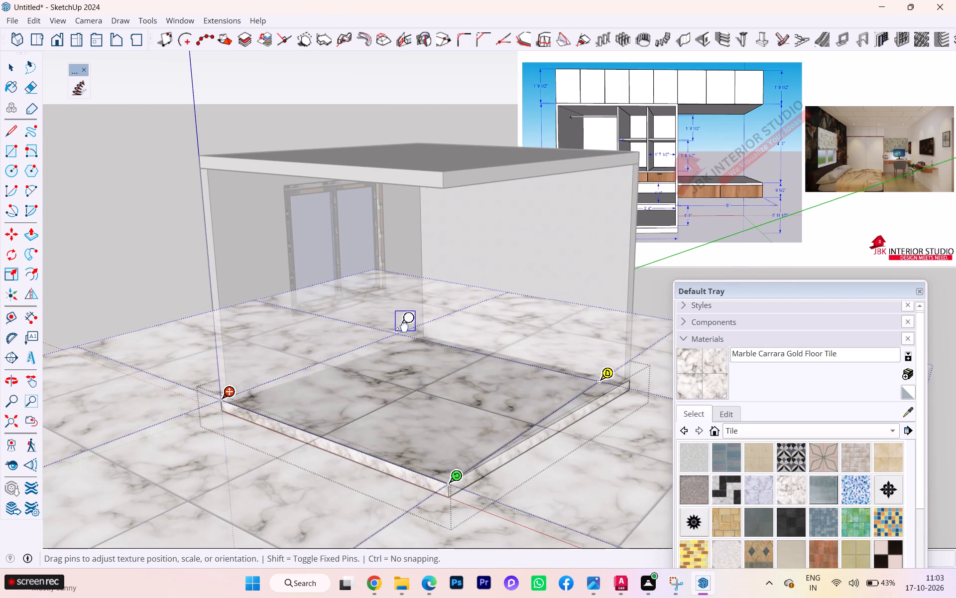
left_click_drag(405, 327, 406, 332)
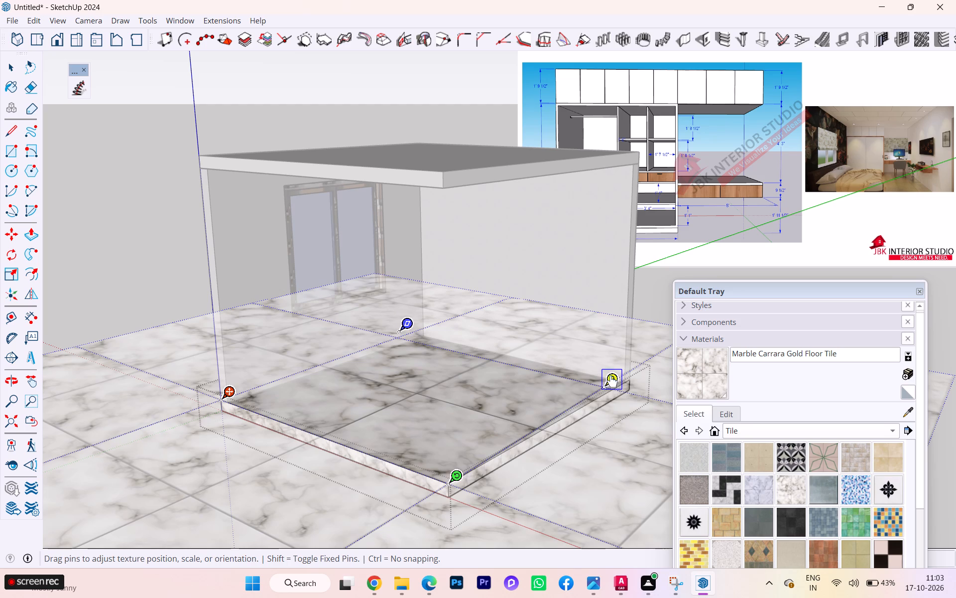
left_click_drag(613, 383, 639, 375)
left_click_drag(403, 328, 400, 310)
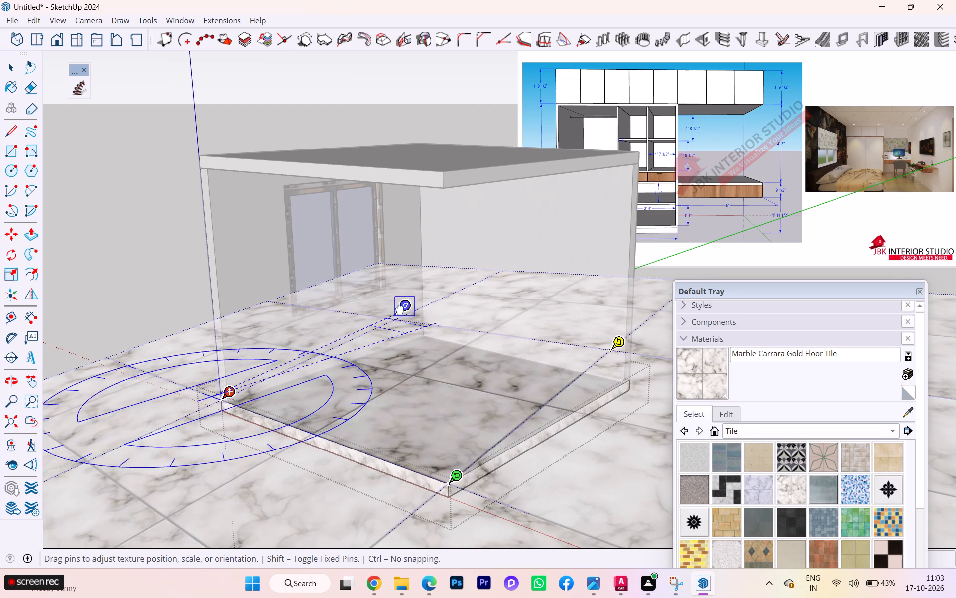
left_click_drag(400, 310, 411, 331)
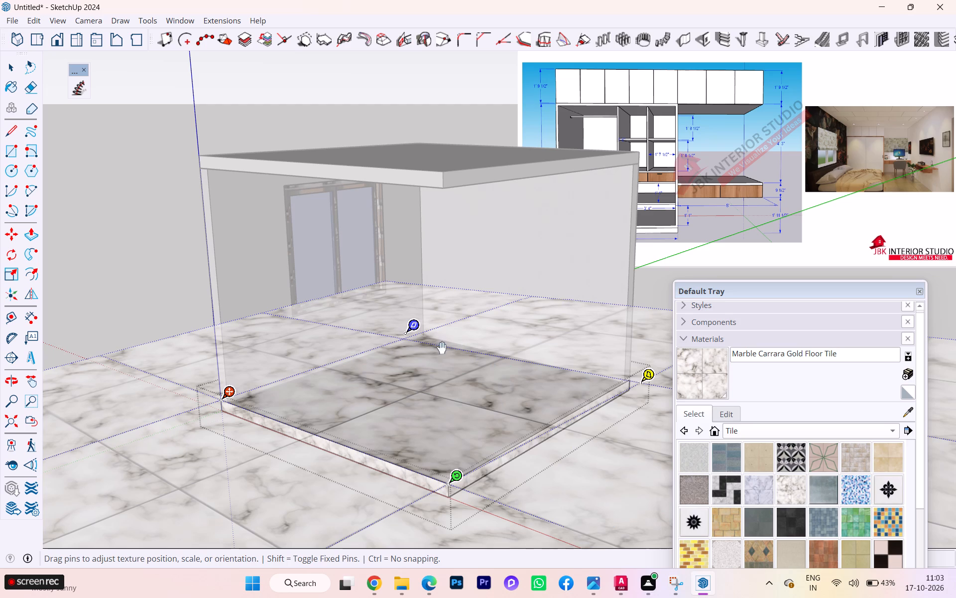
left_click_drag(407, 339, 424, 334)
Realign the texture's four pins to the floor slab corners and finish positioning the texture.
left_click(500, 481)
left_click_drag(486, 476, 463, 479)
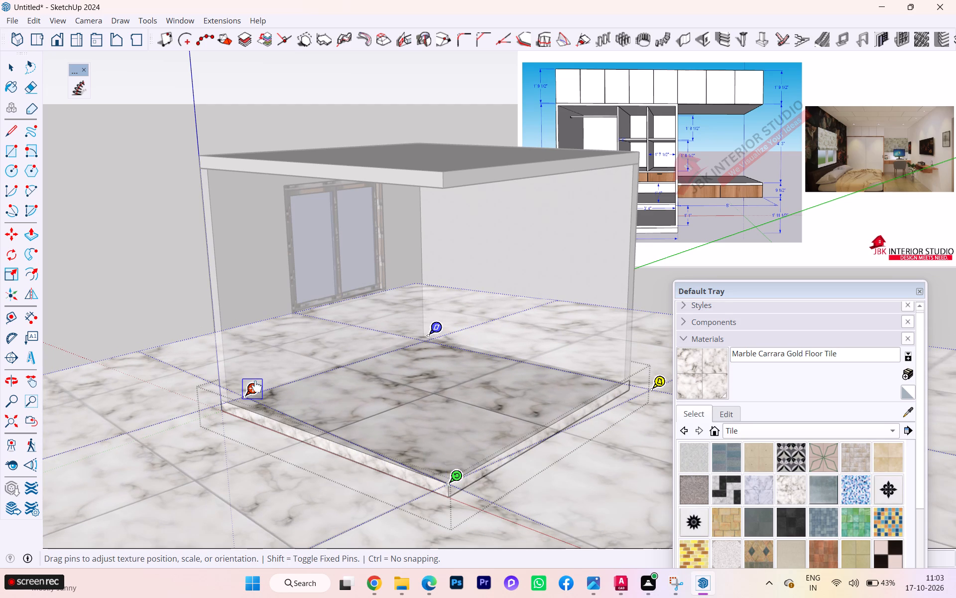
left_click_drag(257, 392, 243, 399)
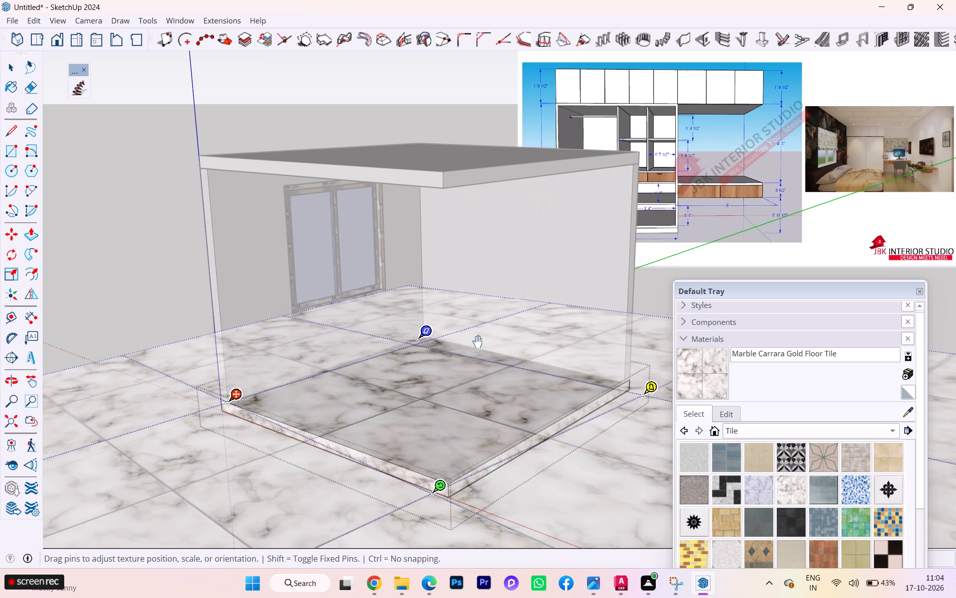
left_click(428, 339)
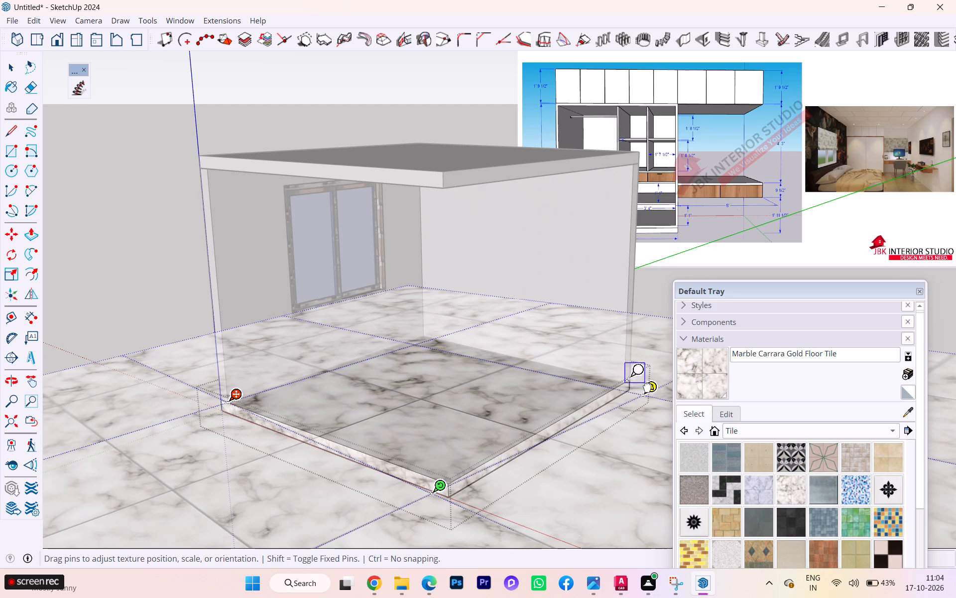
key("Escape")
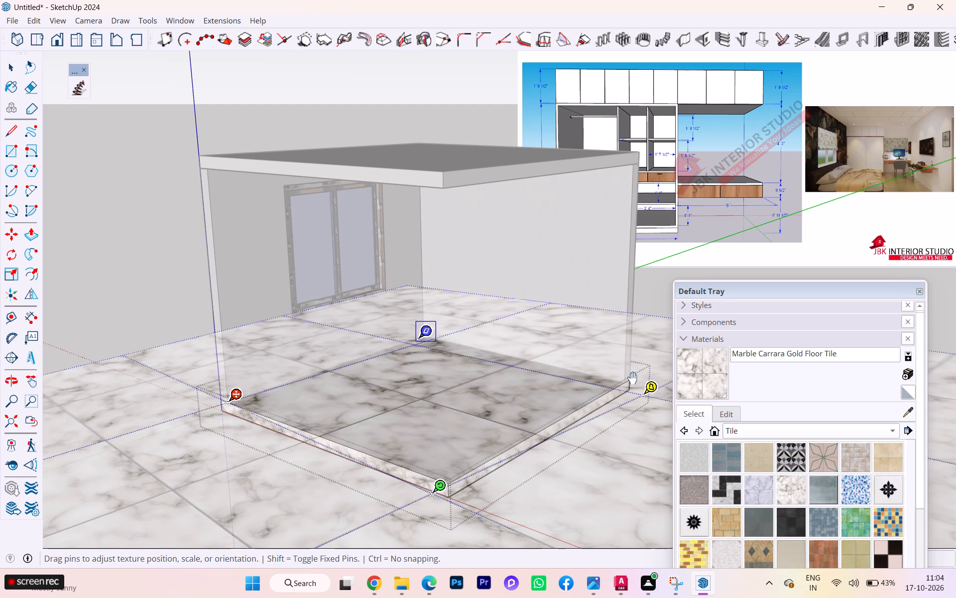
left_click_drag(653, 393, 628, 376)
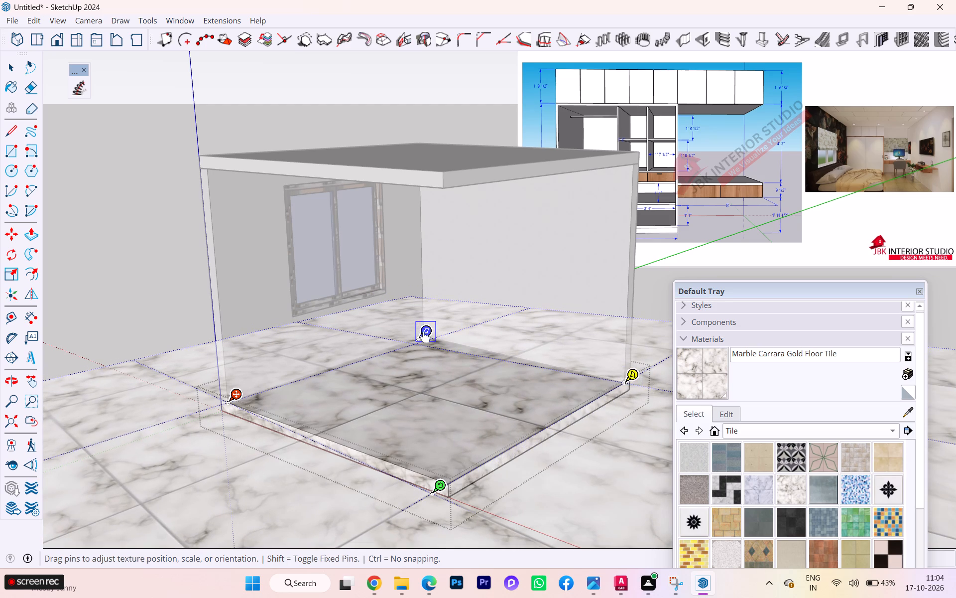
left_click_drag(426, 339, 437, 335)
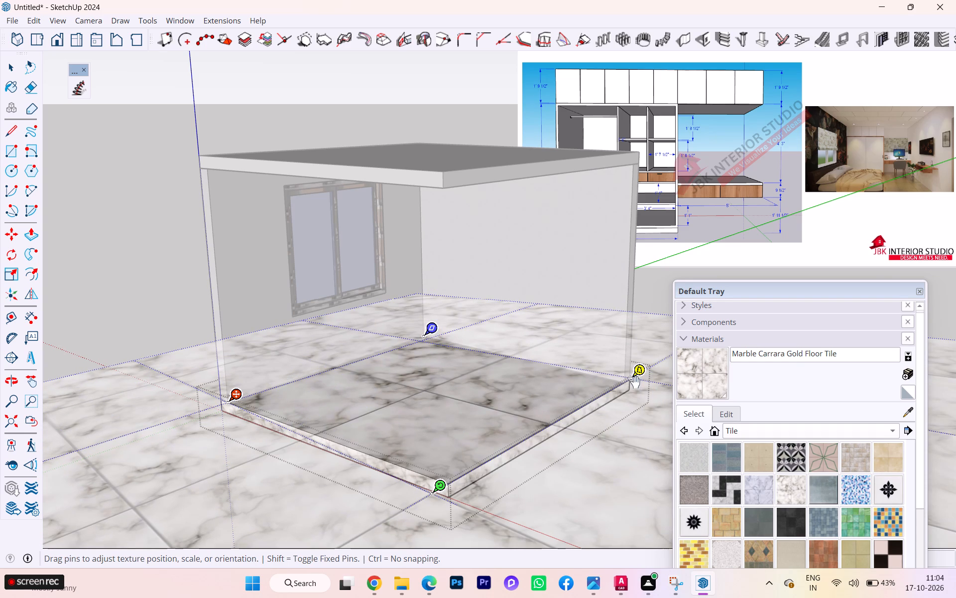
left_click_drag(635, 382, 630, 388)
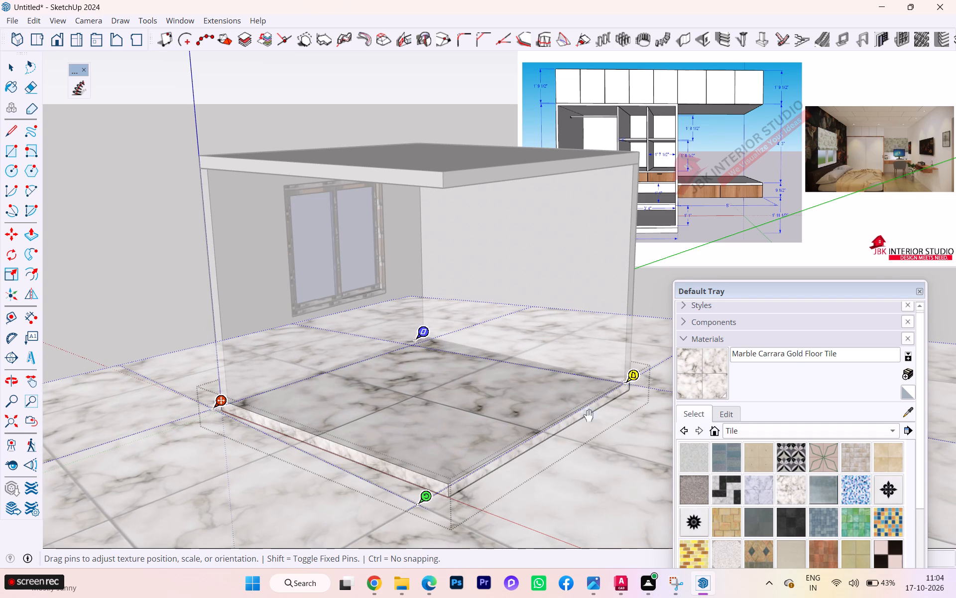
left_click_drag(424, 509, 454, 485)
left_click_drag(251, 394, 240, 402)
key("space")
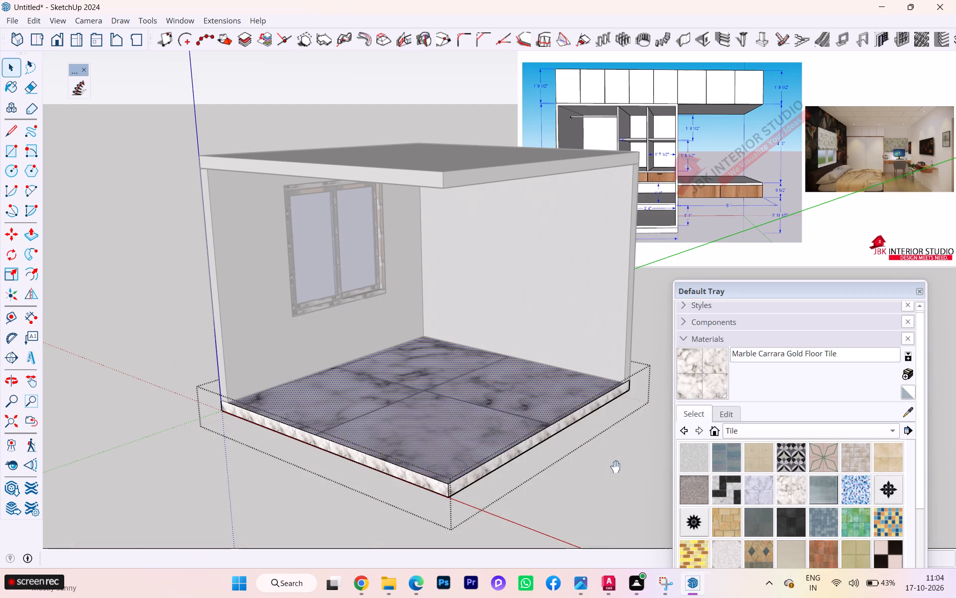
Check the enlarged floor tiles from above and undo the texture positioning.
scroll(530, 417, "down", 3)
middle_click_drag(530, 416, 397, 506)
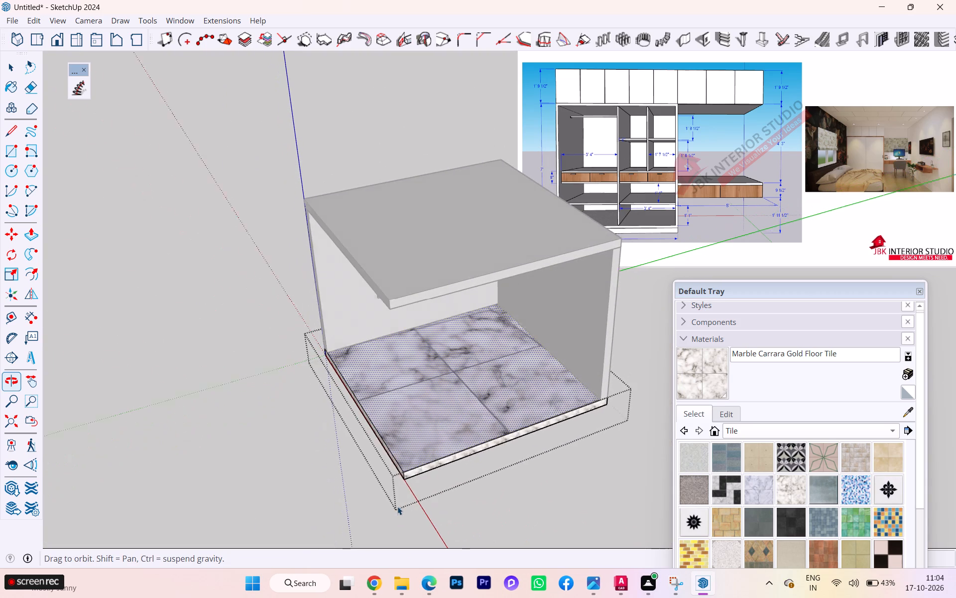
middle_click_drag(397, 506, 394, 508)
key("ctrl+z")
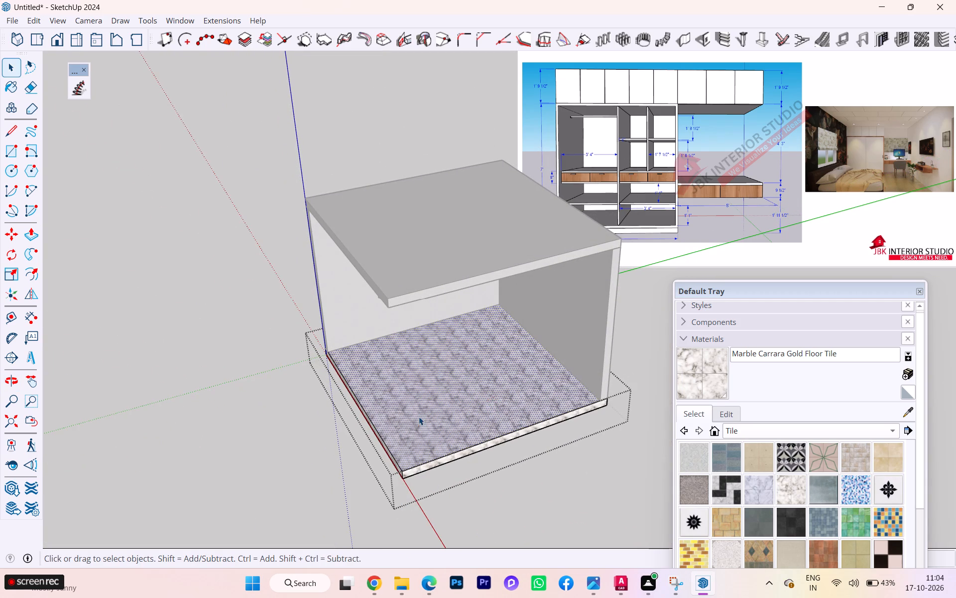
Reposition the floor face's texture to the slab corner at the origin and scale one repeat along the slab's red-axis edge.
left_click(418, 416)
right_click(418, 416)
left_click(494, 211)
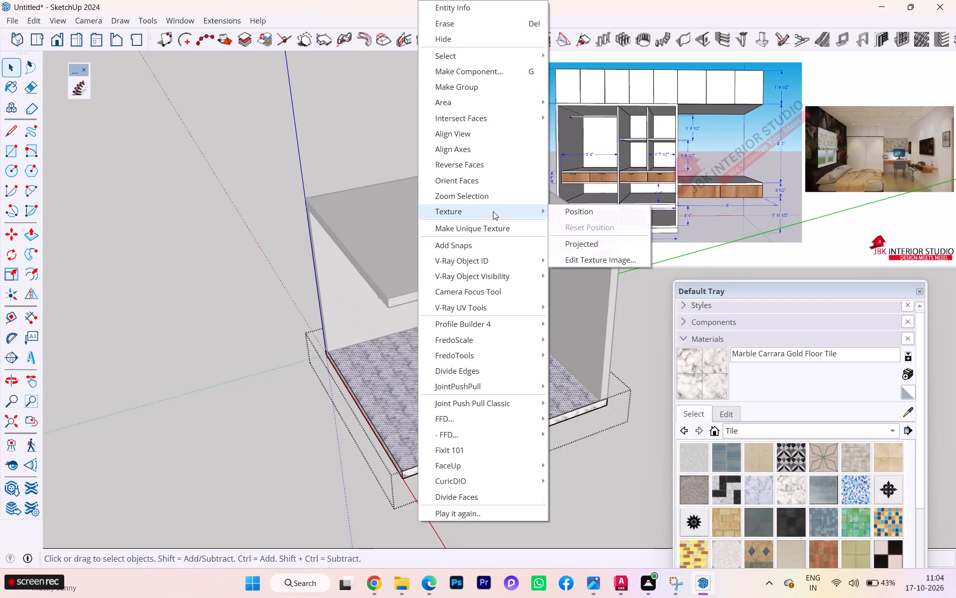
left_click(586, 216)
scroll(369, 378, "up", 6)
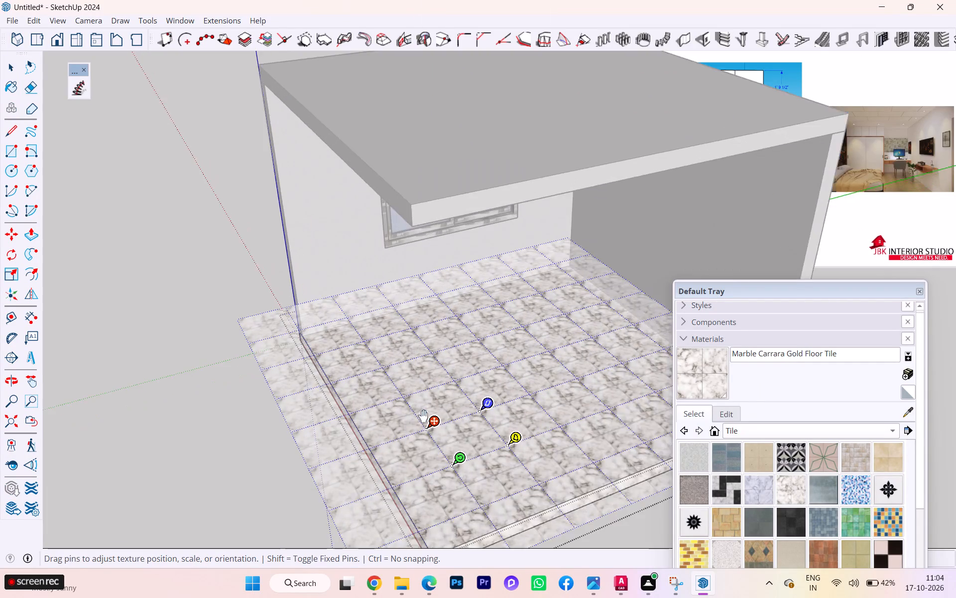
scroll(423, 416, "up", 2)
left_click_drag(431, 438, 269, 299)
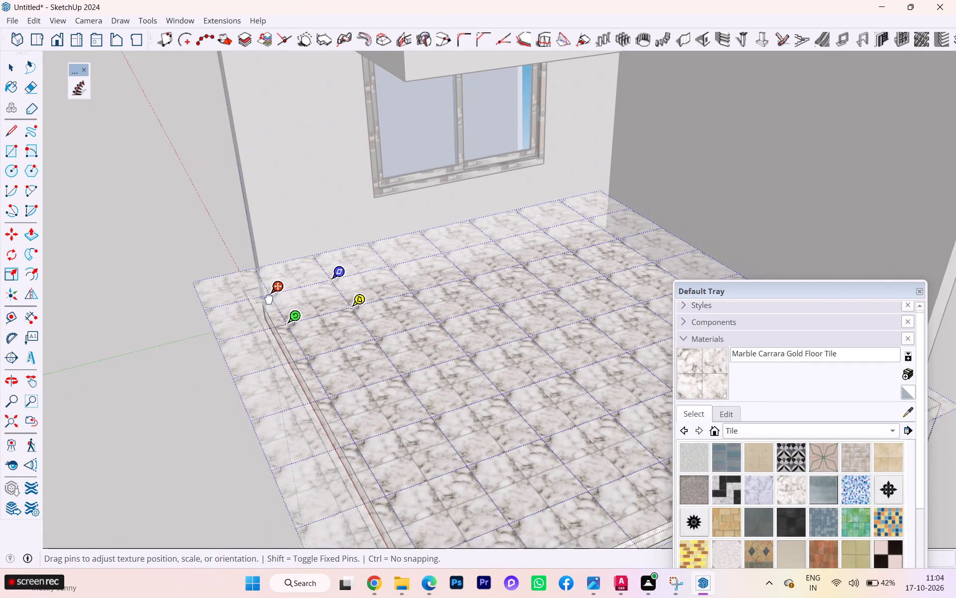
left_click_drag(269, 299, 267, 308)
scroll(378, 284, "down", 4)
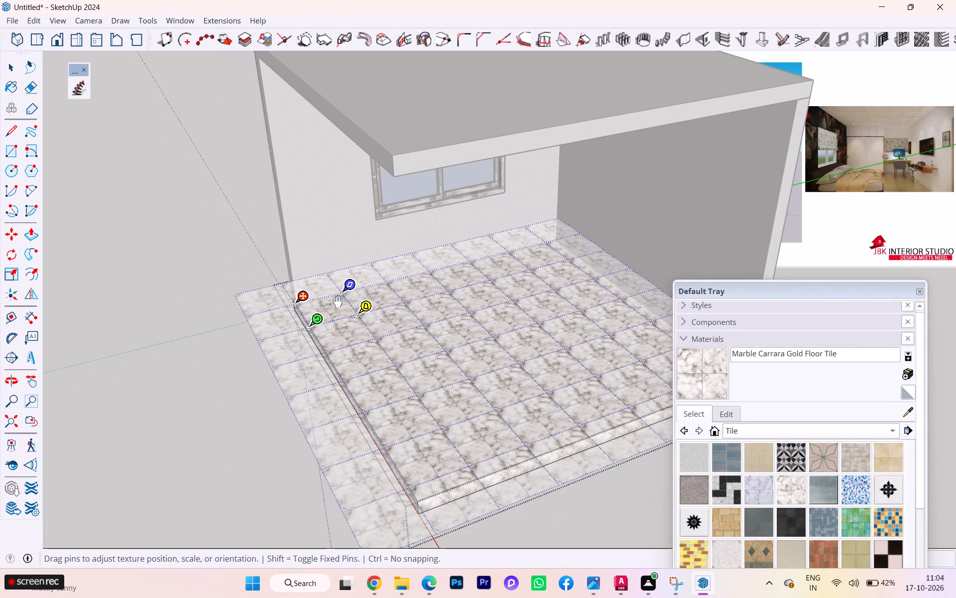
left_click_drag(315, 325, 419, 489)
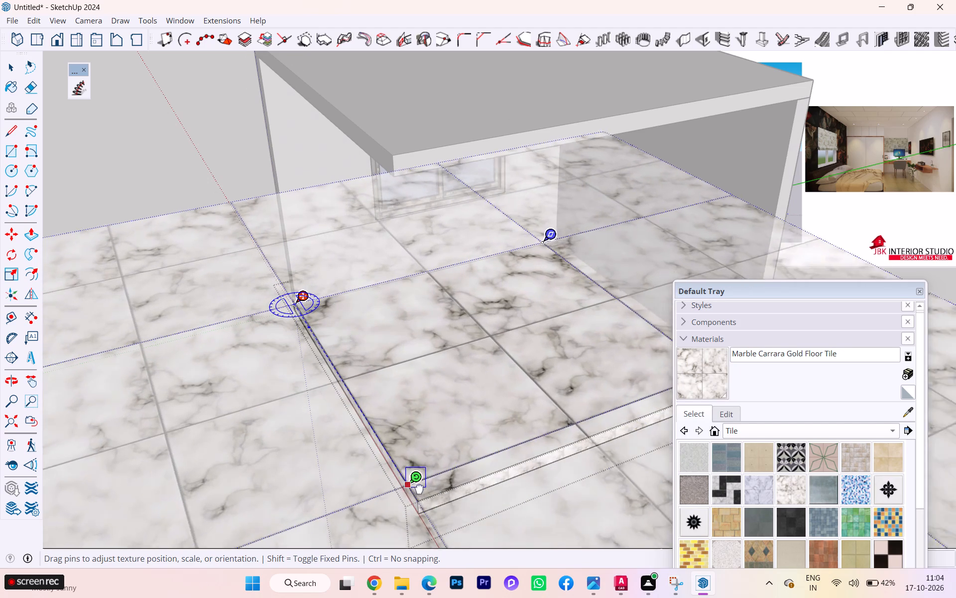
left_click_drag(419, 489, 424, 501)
Examine how the enlarged floor texture's pins and tile lines fit the slab's edges and corners.
scroll(261, 366, "down", 1)
scroll(259, 366, "up", 1)
scroll(250, 358, "down", 2)
scroll(250, 357, "up", 1)
scroll(250, 357, "down", 1)
scroll(249, 357, "up", 1)
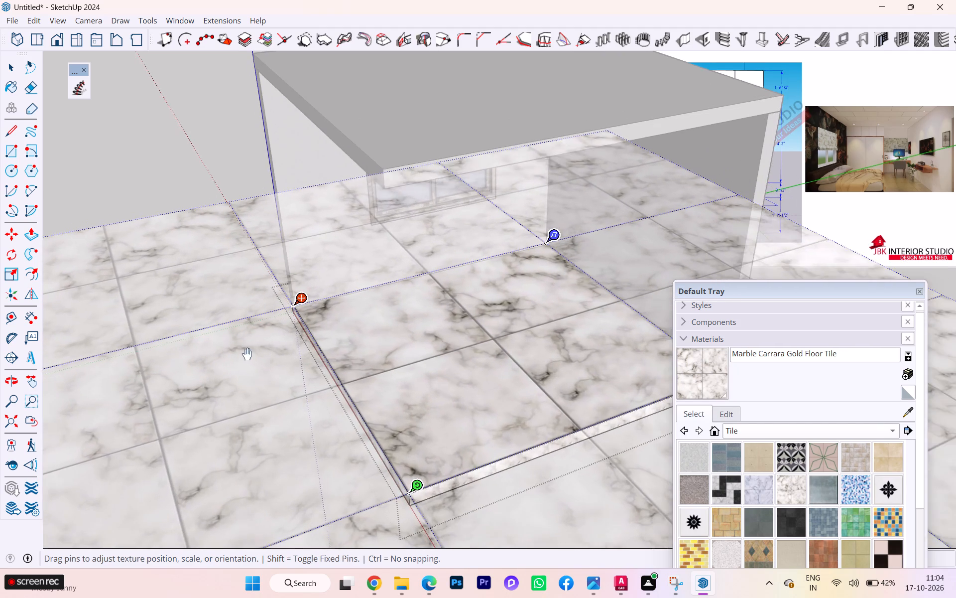
scroll(246, 353, "down", 2)
scroll(246, 353, "up", 2)
scroll(247, 352, "down", 1)
scroll(426, 361, "down", 3)
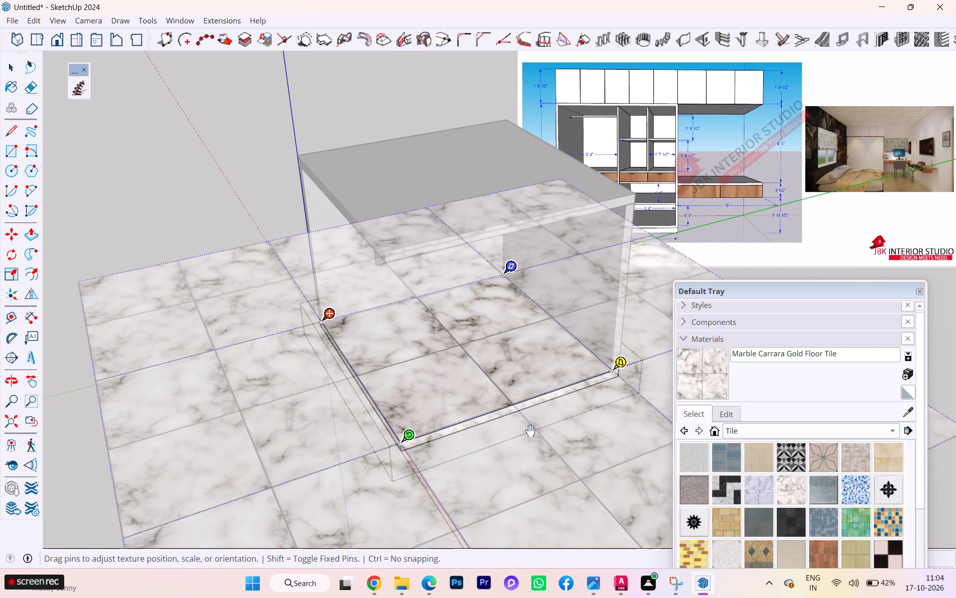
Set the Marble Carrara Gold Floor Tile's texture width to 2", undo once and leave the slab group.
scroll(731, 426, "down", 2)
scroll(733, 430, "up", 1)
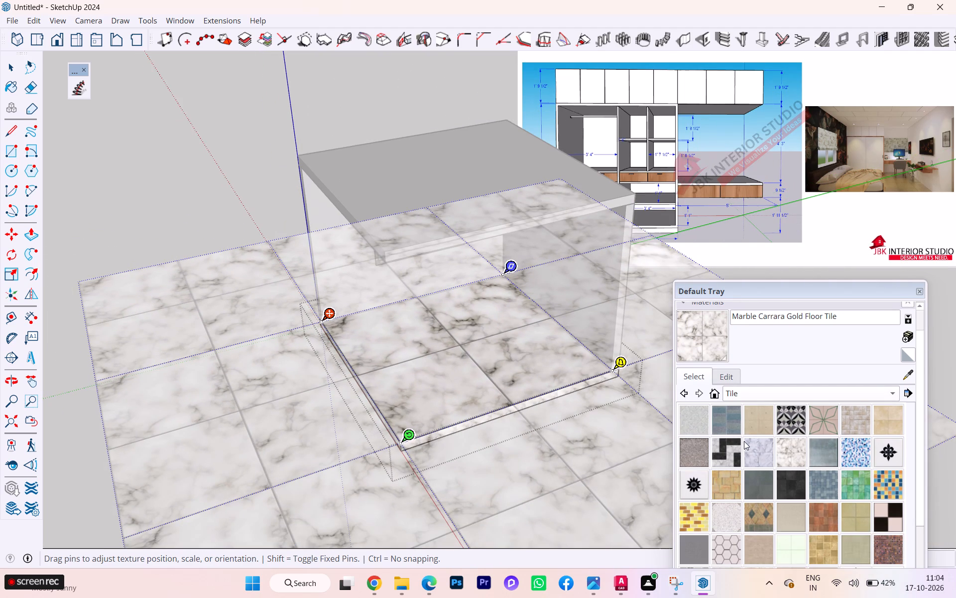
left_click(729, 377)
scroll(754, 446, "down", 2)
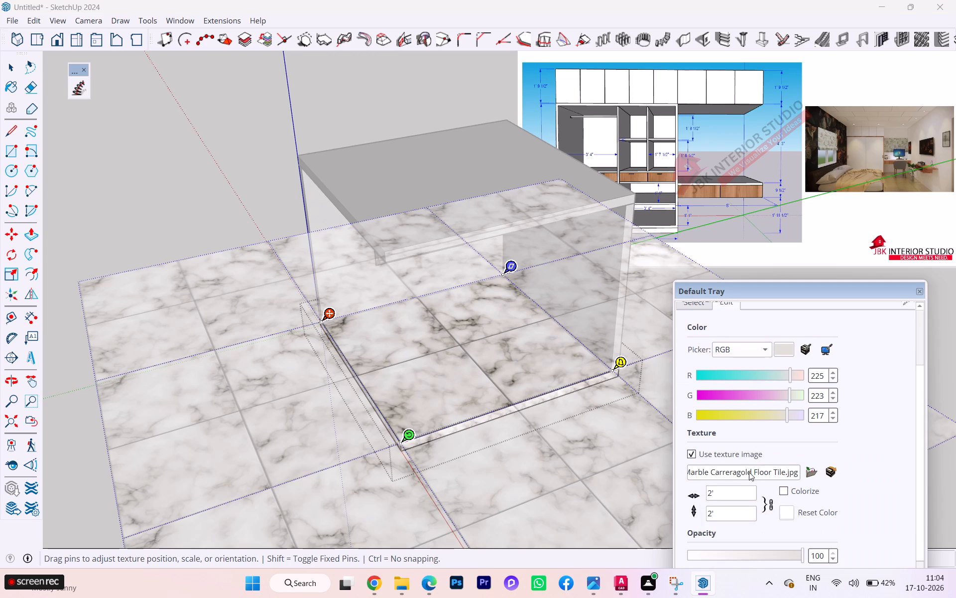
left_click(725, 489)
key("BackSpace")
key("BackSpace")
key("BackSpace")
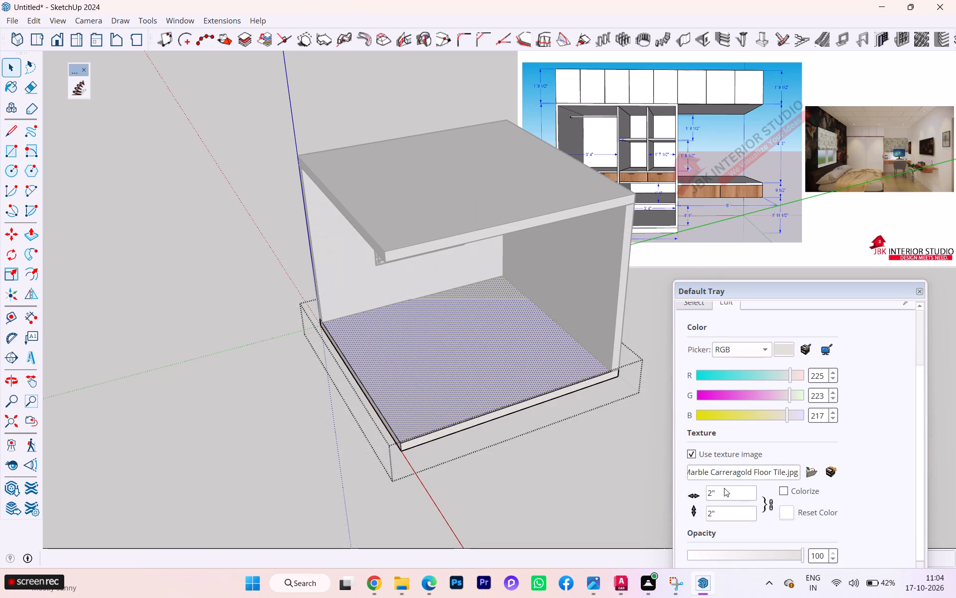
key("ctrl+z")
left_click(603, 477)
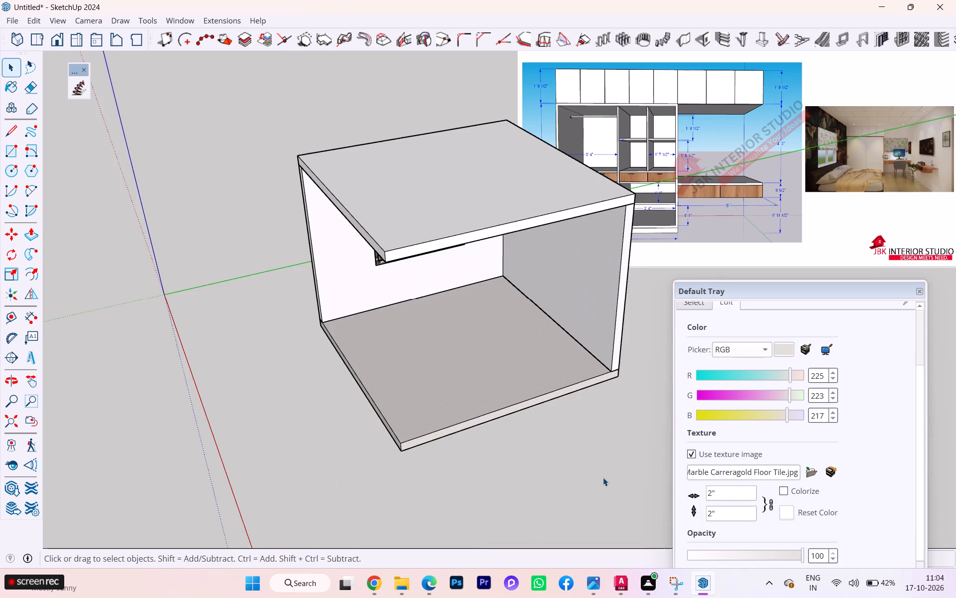
Select the floor slab and paint it with Marble Carrara Gold Floor Tile again.
left_click(483, 378)
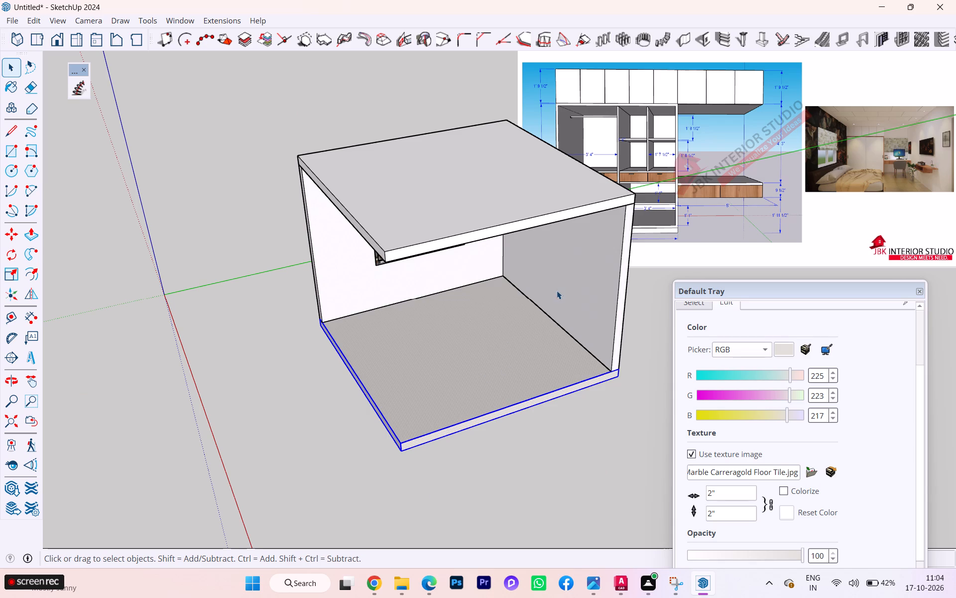
scroll(827, 314, "up", 5)
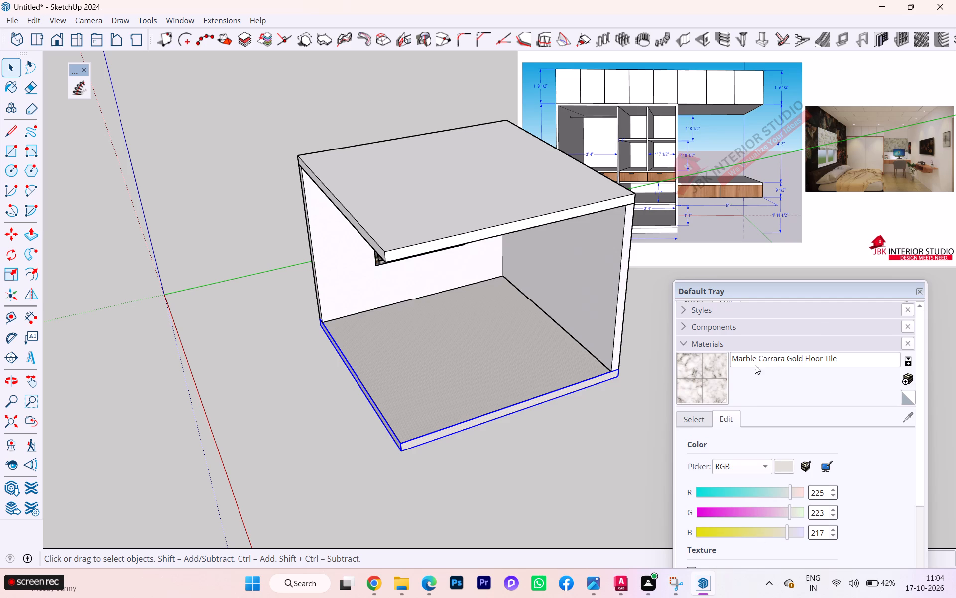
left_click(718, 373)
left_click(487, 354)
scroll(437, 390, "up", 1)
scroll(433, 391, "down", 5)
scroll(432, 392, "up", 7)
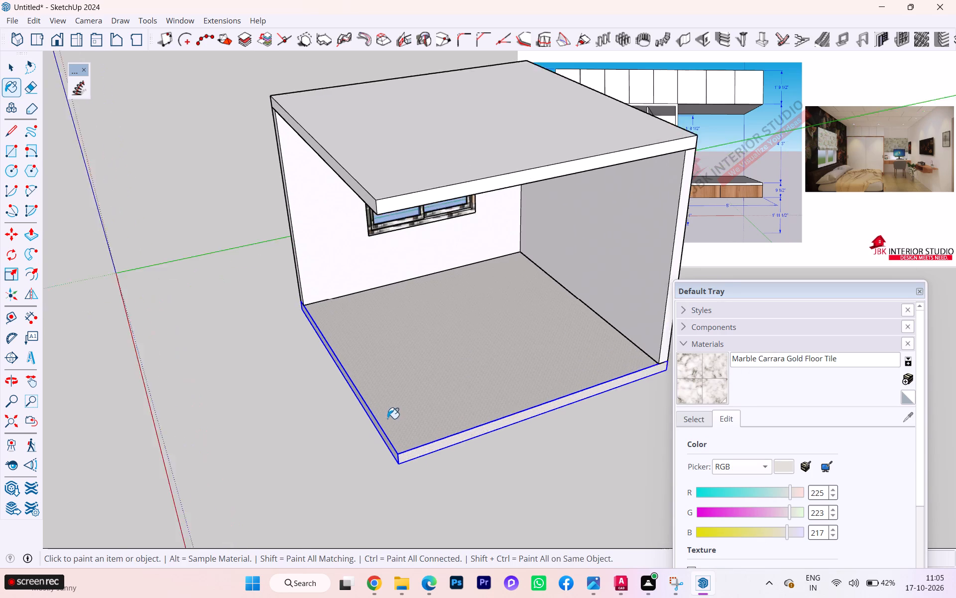
scroll(387, 419, "up", 1)
scroll(454, 395, "up", 4)
Open the floor slab group for editing and delete the slab's top face.
key("space")
double_click(448, 396)
scroll(446, 397, "up", 2)
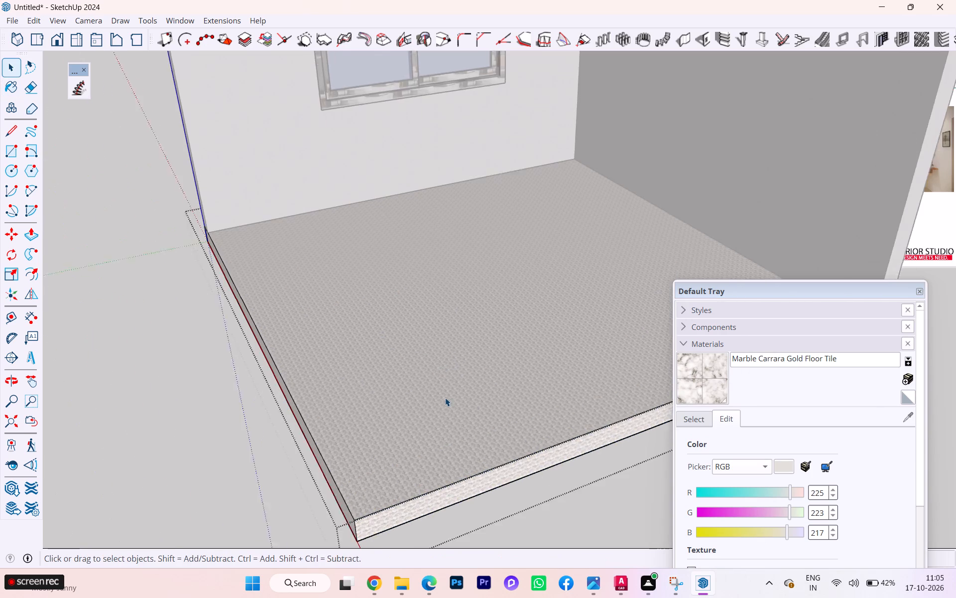
scroll(445, 398, "up", 1)
double_click(439, 396)
right_click(439, 394)
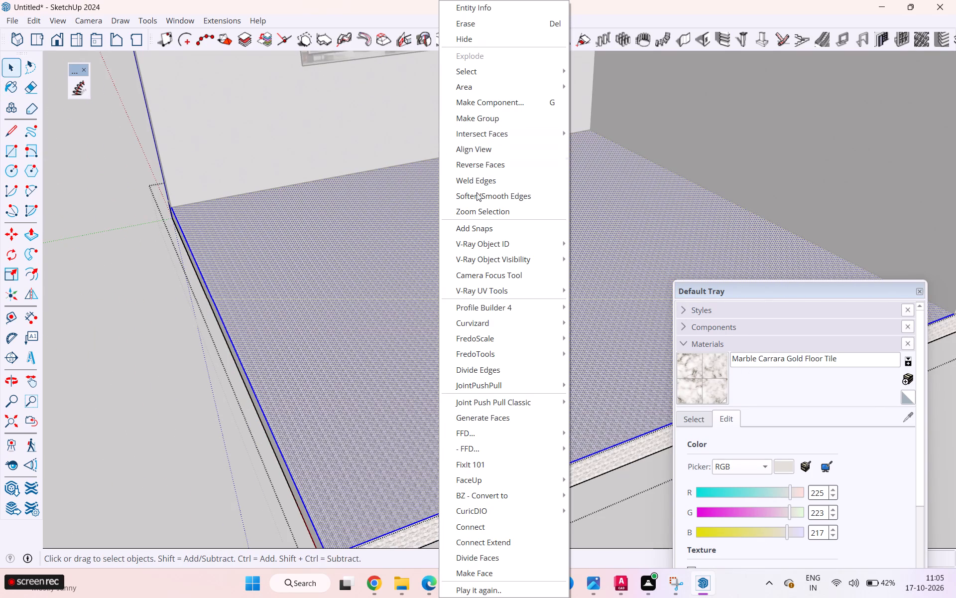
triple_click(380, 316)
right_click(380, 313)
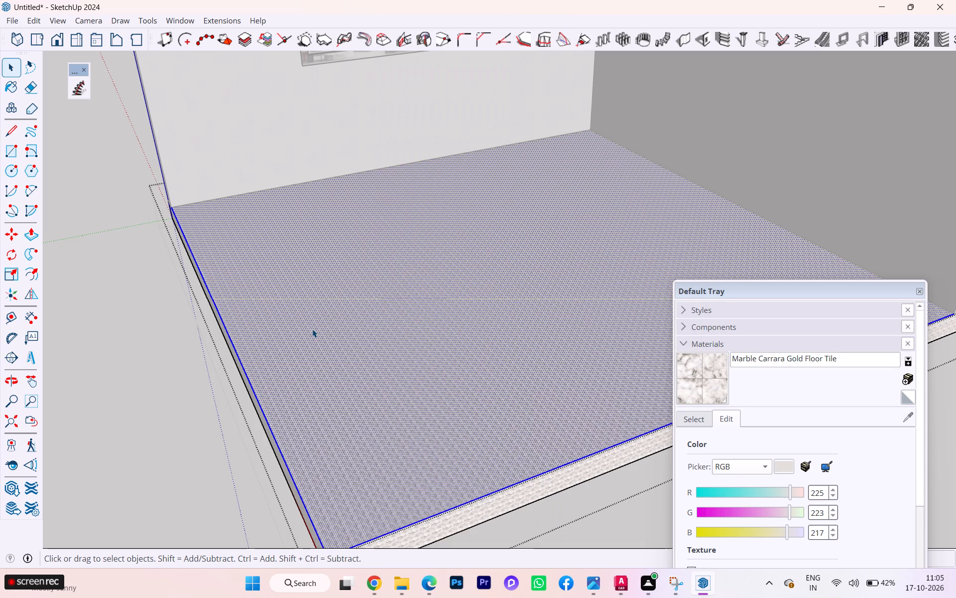
left_click(312, 329)
key("Delete")
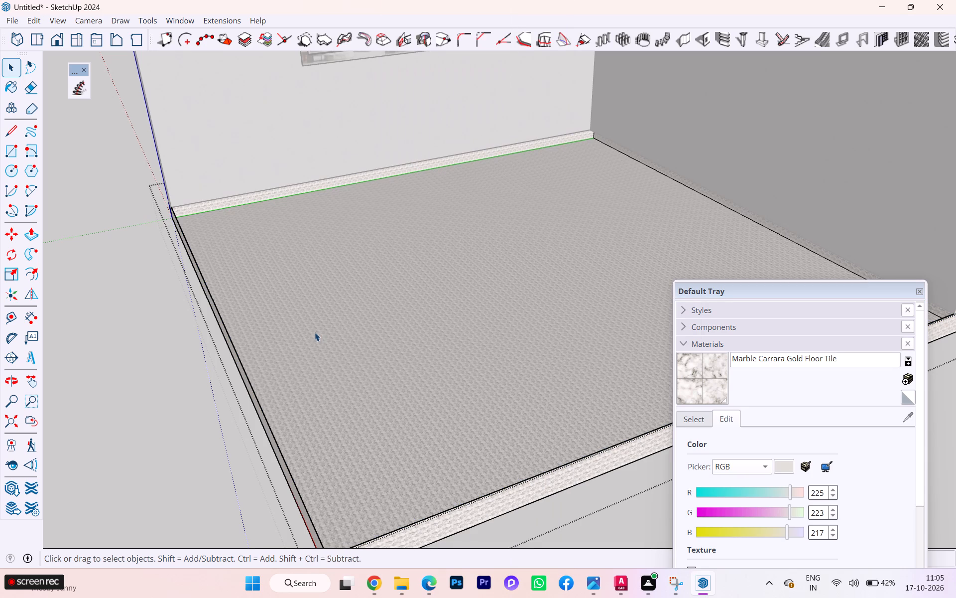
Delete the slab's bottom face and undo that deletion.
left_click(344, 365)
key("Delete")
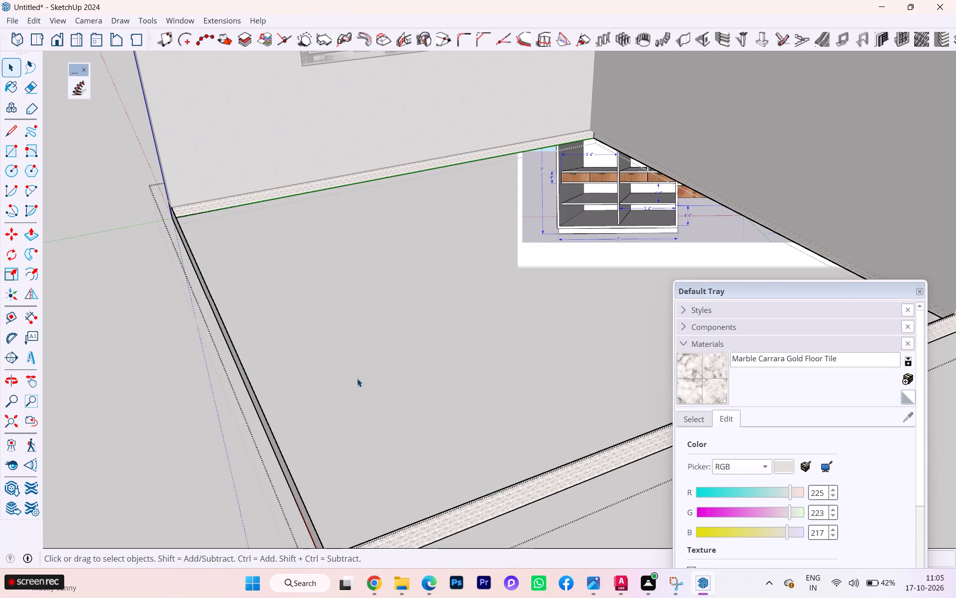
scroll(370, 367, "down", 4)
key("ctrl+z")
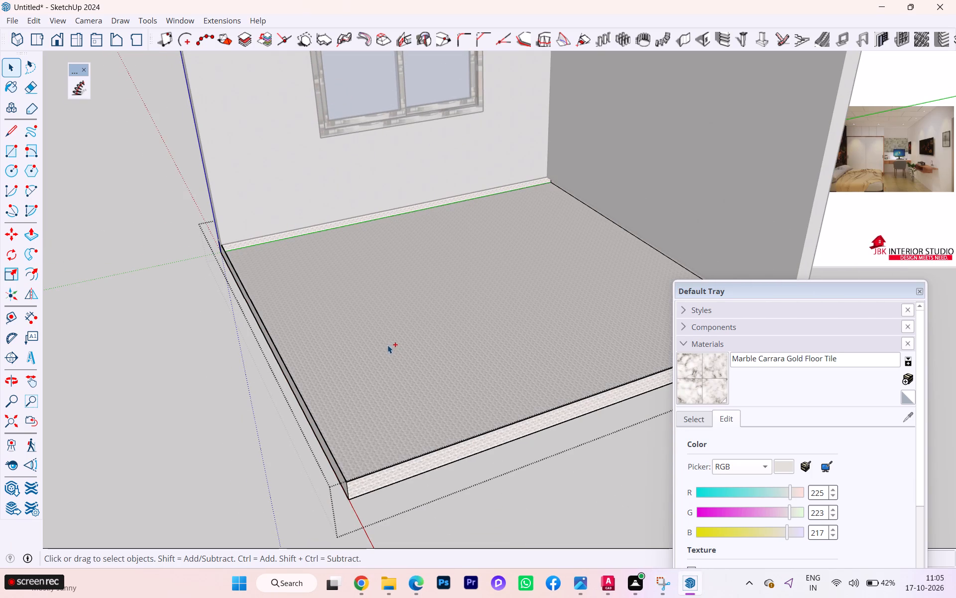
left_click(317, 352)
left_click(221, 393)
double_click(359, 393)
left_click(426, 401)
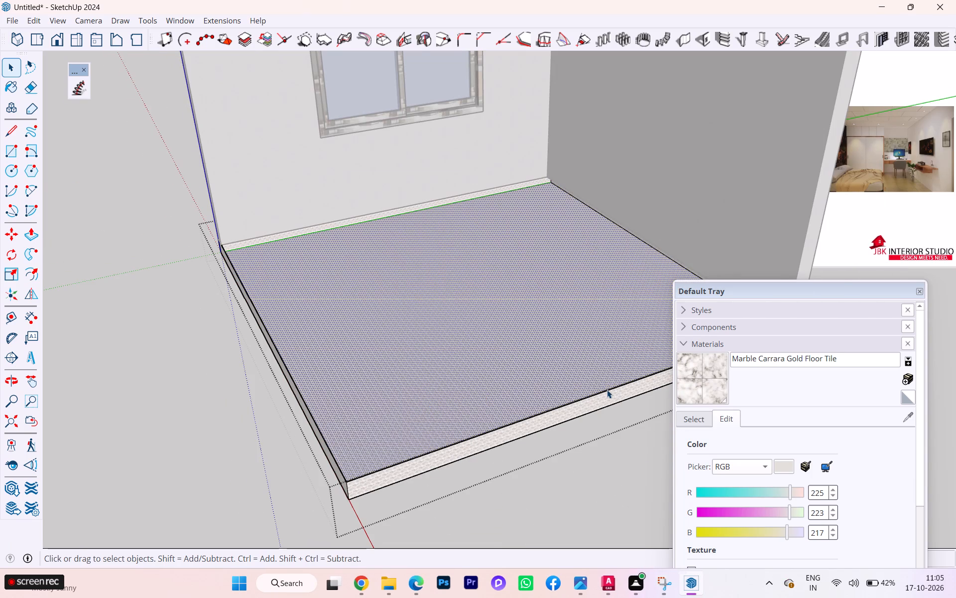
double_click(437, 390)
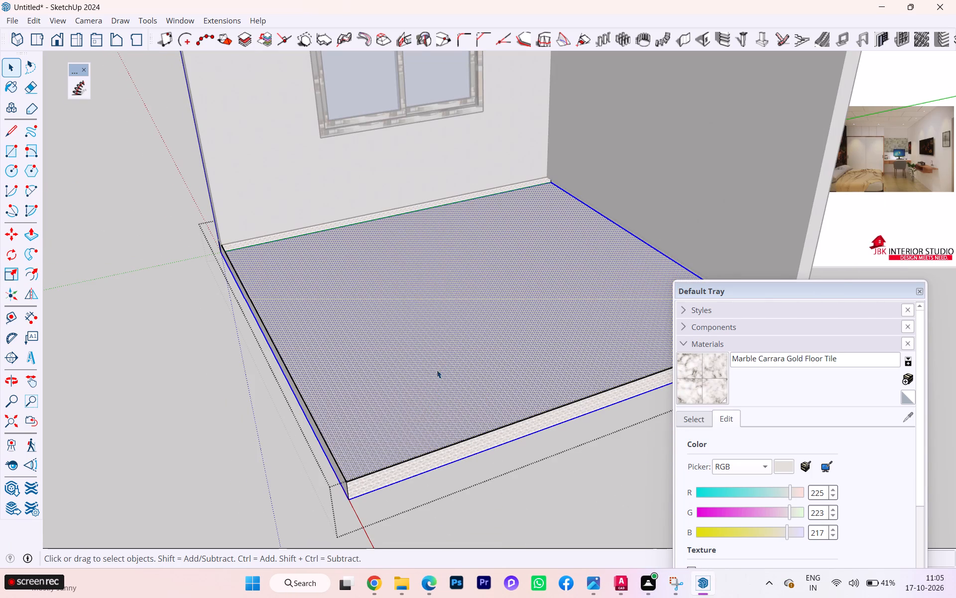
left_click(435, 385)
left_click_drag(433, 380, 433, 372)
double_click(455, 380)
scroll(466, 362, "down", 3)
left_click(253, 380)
Select the whole floor slab and repaint it with Marble Carrara Gold Floor Tile.
left_click(369, 343)
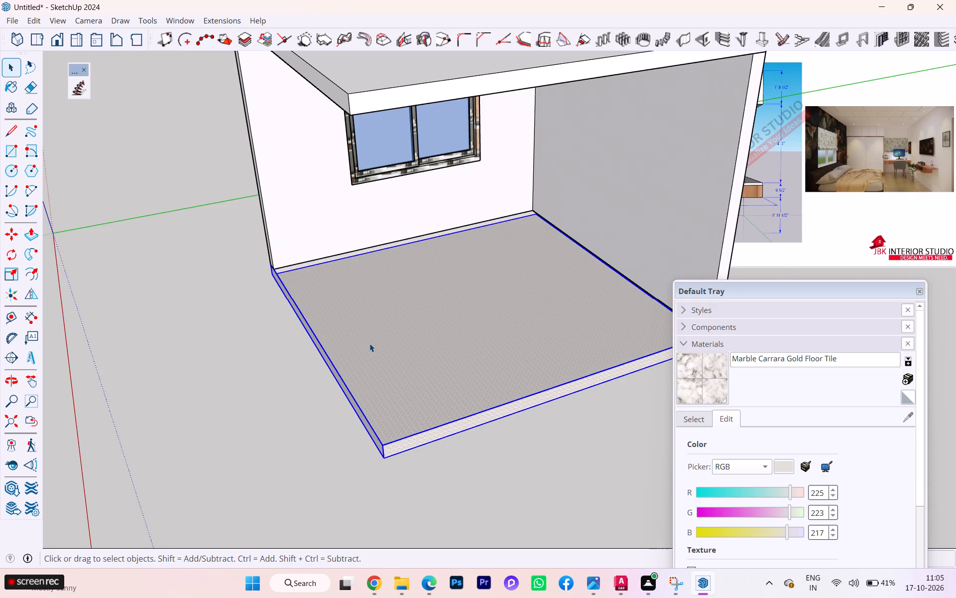
left_click(369, 344)
left_click(714, 364)
left_click(505, 377)
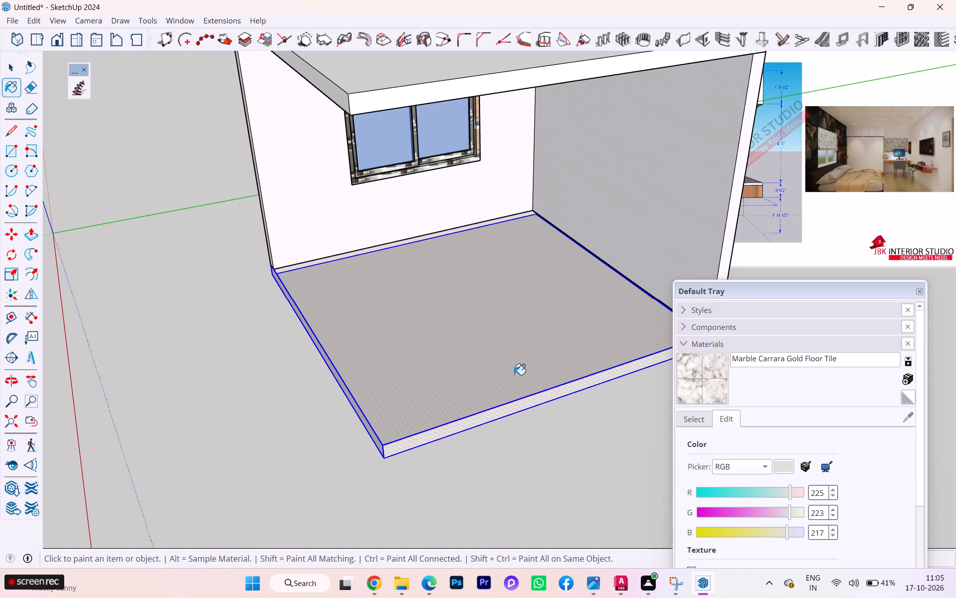
Set the Marble Carrara Gold Floor Tile's texture width to 1" and try to re-enter the width in feet.
scroll(751, 486, "down", 2)
left_click_drag(723, 536, 718, 537)
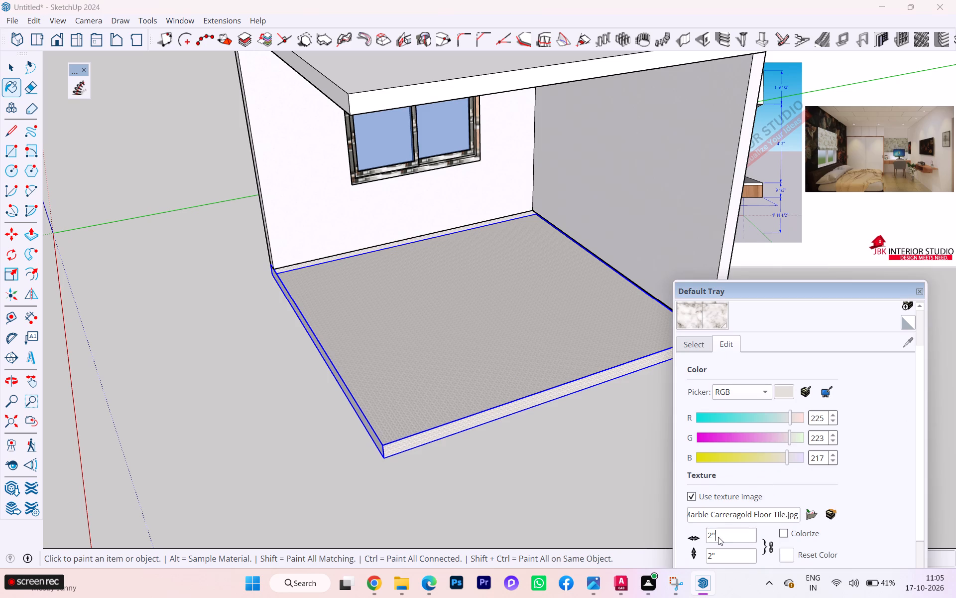
left_click_drag(718, 537, 696, 539)
key("1")
key("BackSpace")
key("apostrophe")
left_click(719, 556)
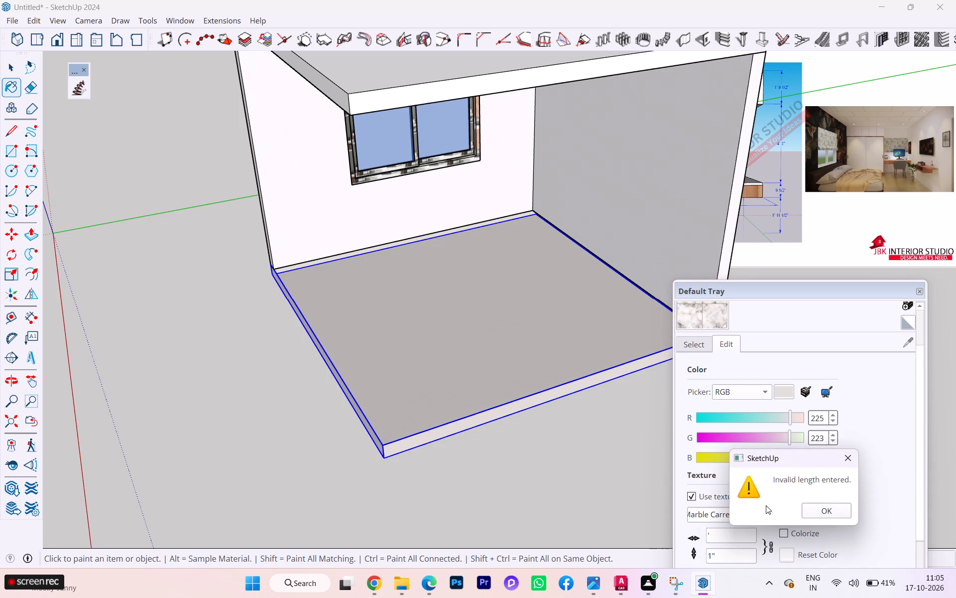
left_click(846, 456)
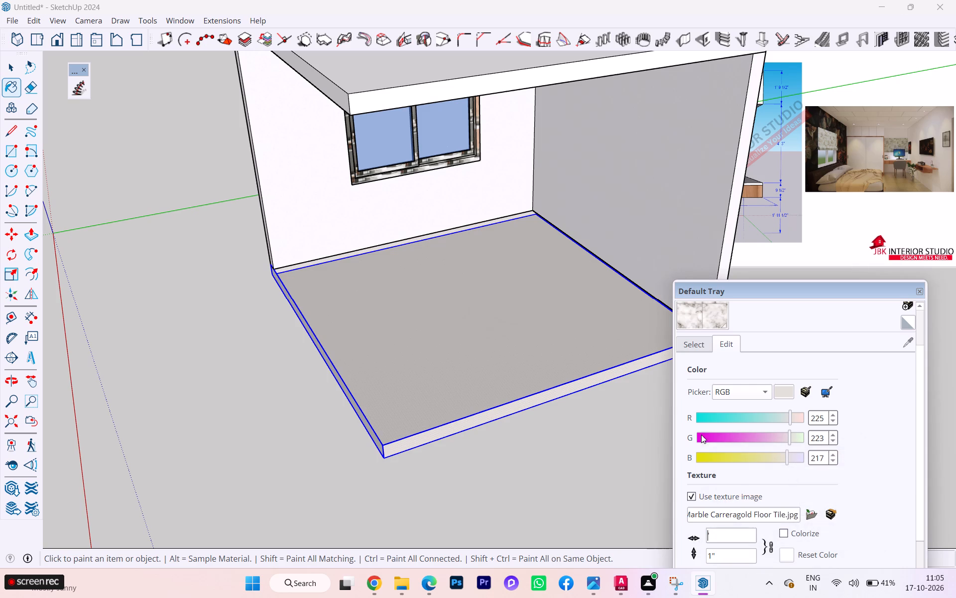
left_click(544, 390)
key("space")
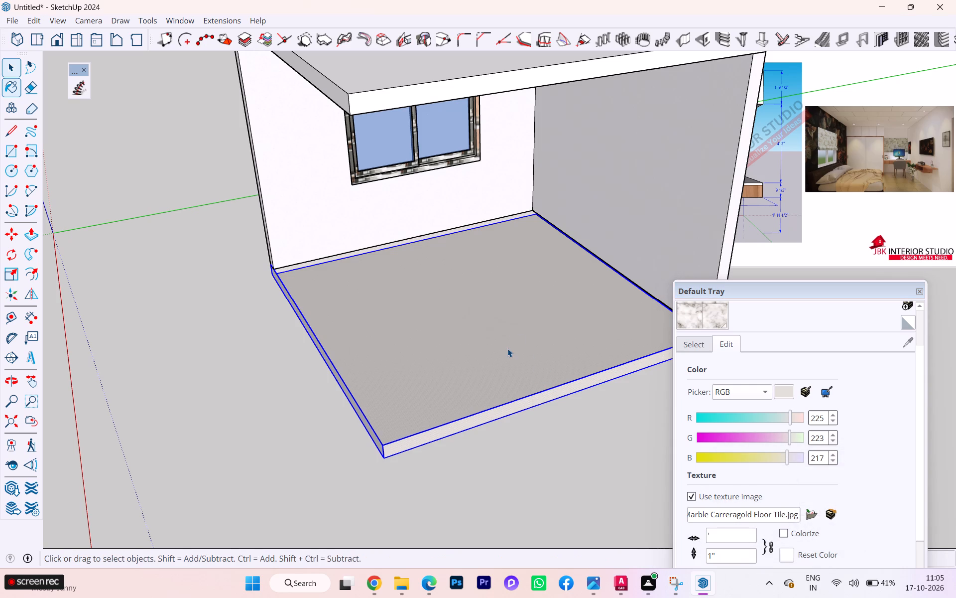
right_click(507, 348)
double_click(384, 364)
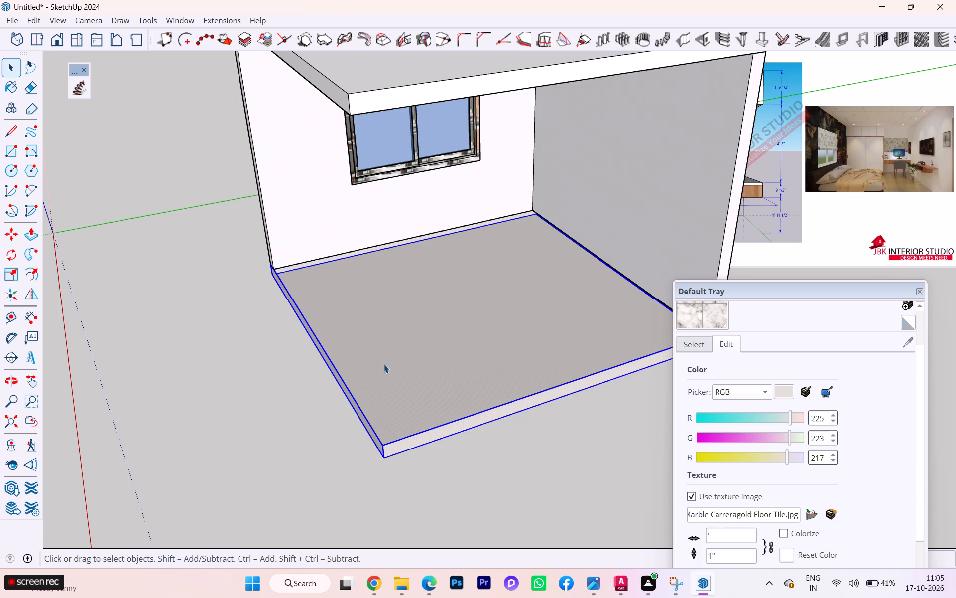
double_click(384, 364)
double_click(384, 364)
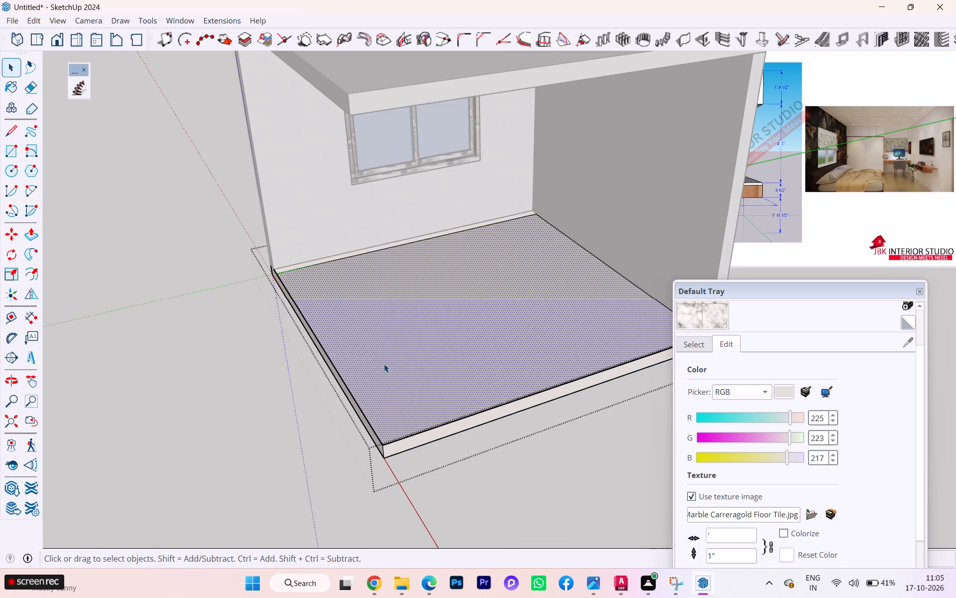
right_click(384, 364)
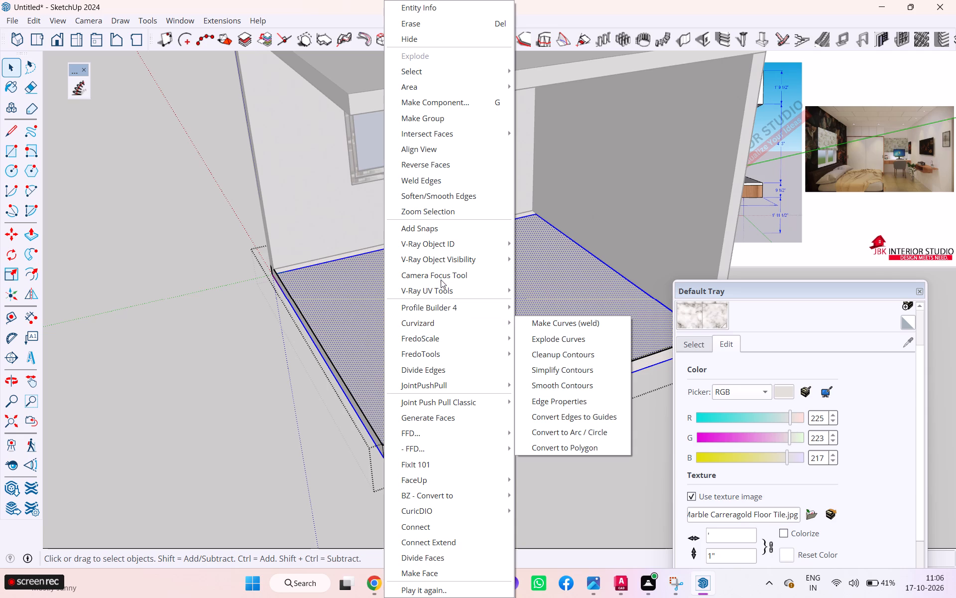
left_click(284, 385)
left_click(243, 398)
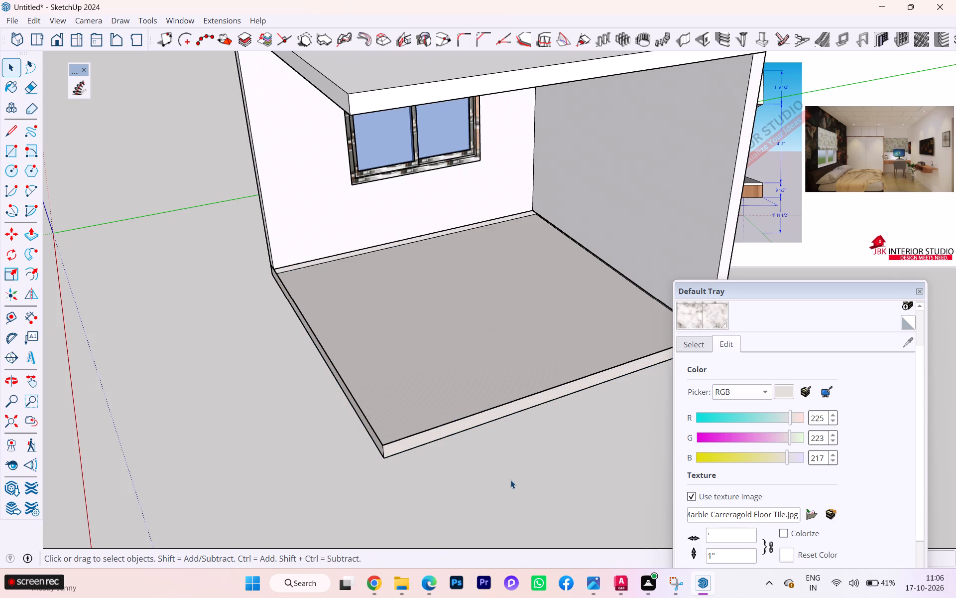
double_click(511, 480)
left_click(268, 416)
Undo the marble tile's 1" texture width change and the deletion of the floor slab's top face.
scroll(458, 426, "down", 2)
middle_click_drag(458, 426, 446, 317)
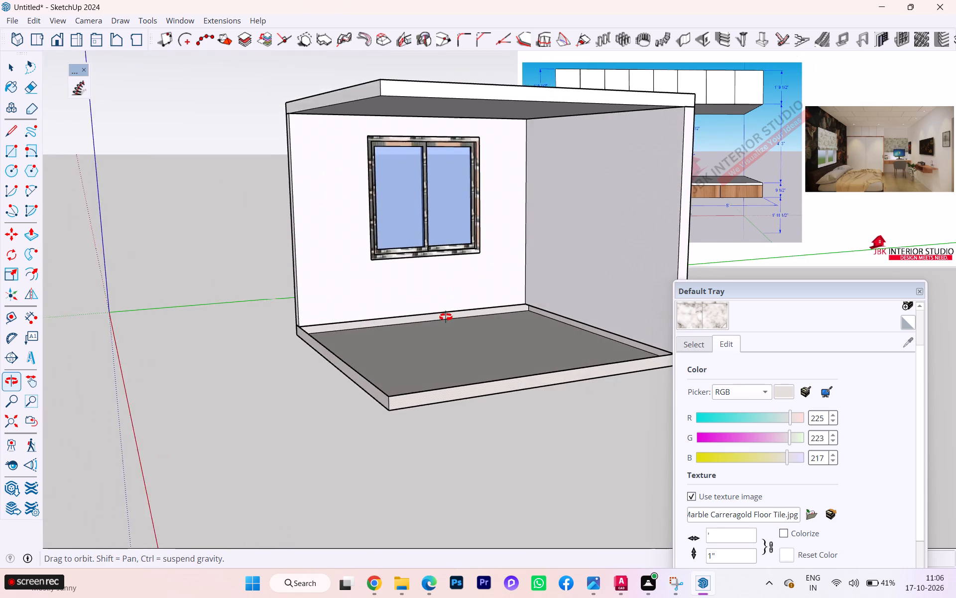
middle_click_drag(446, 317, 352, 325)
scroll(342, 367, "up", 4)
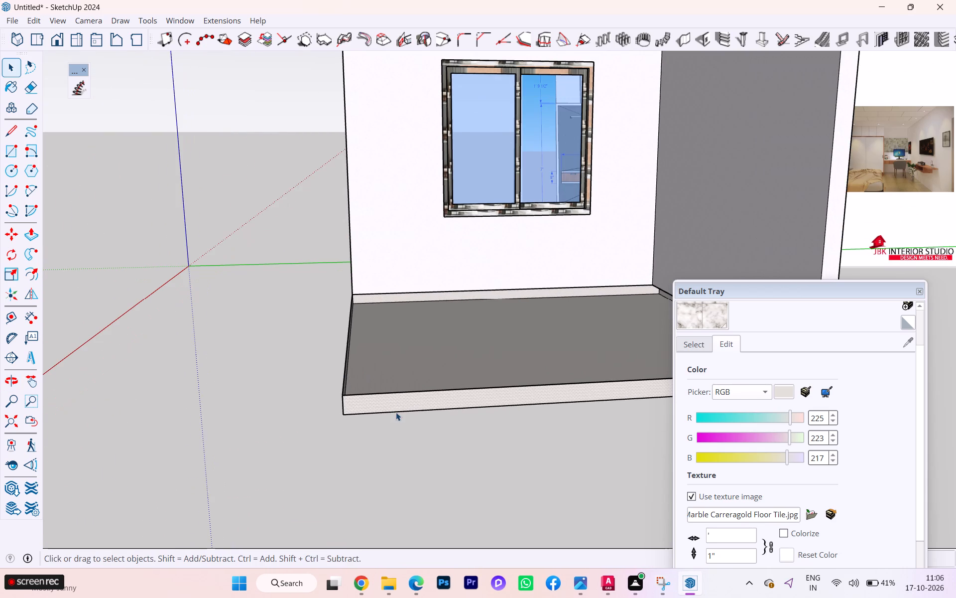
key("ctrl+z")
key("ctrl+z")
key("ctrl+z")
key("ctrl+z")
key("ctrl+z")
key("ctrl+z")
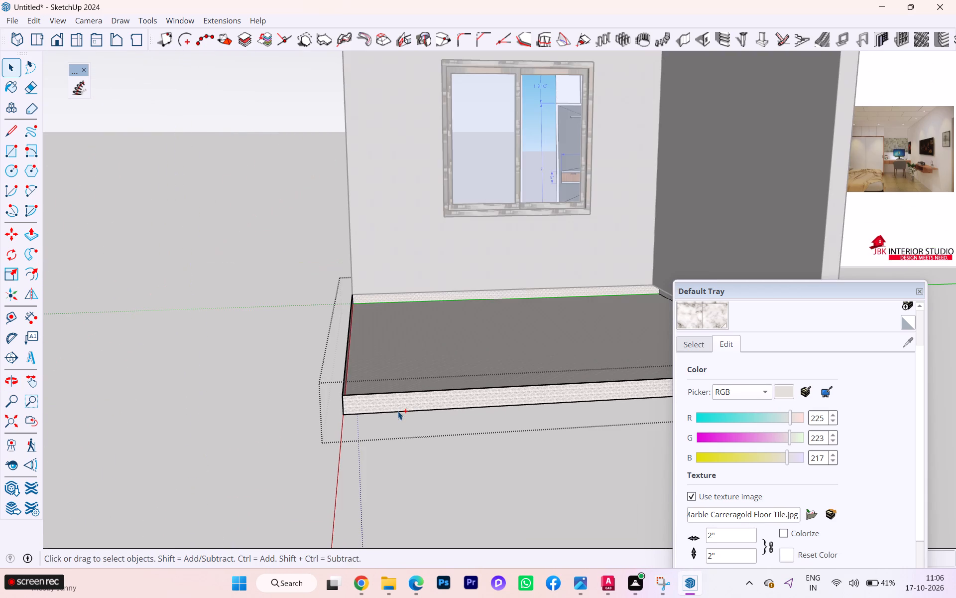
key("ctrl+z")
key("ctrl+z")
Undo further earlier edits to the floor slab and leave its group.
scroll(365, 426, "down", 1)
middle_click_drag(394, 421, 592, 440)
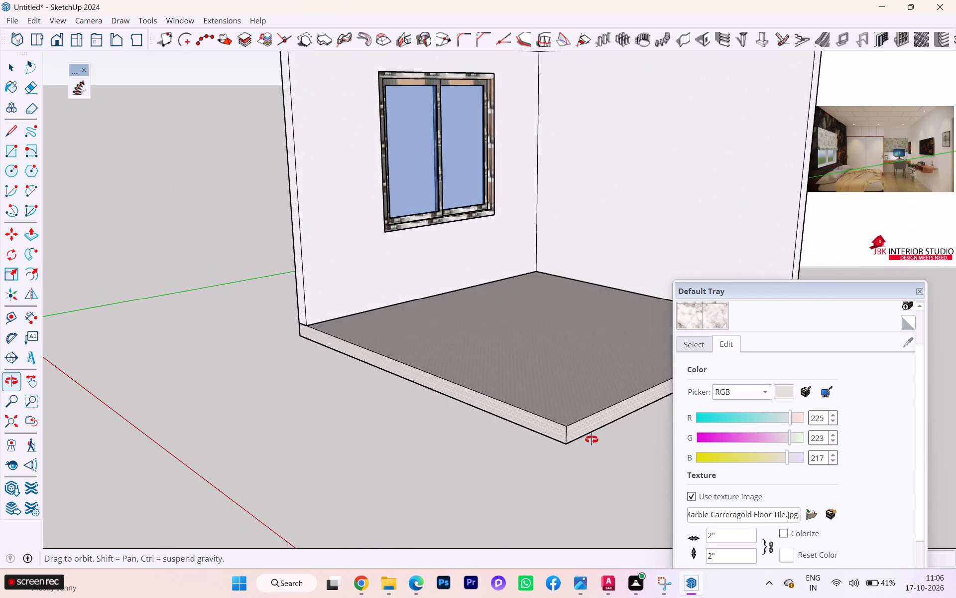
middle_click_drag(592, 440, 531, 497)
key("ctrl+z")
key("ctrl+z")
key("ctrl+z")
key("ctrl+z")
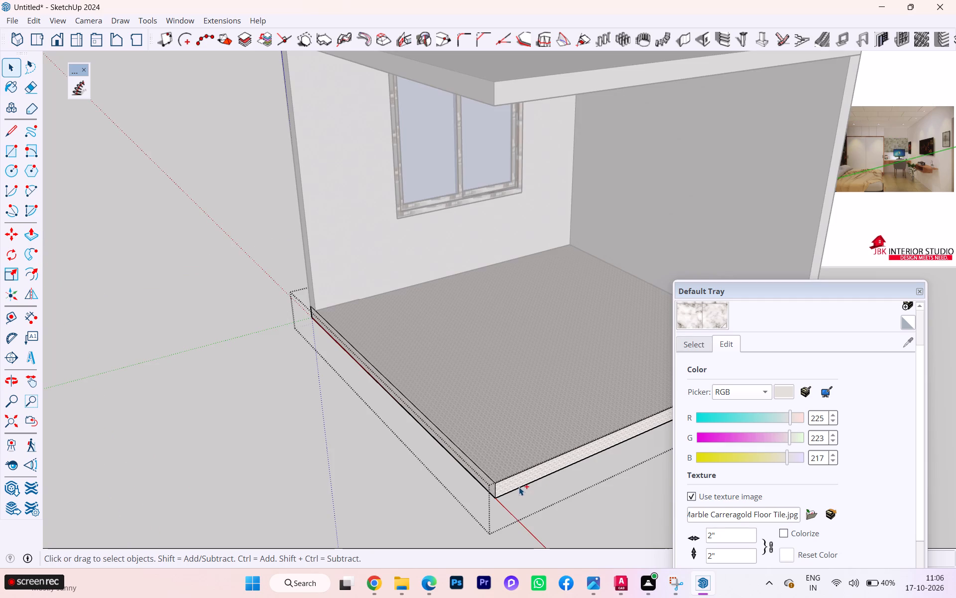
key("ctrl+z")
key("ctrl+z")
key("ctrl+z")
key("ctrl+z")
key("ctrl+z")
key("ctrl+z")
key("ctrl+z")
key("ctrl+z")
left_click(402, 478)
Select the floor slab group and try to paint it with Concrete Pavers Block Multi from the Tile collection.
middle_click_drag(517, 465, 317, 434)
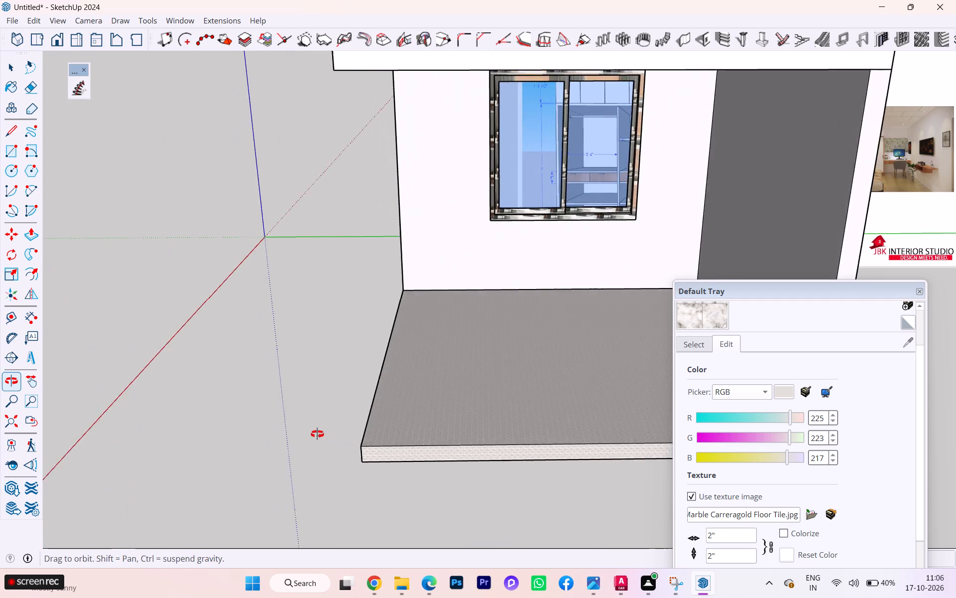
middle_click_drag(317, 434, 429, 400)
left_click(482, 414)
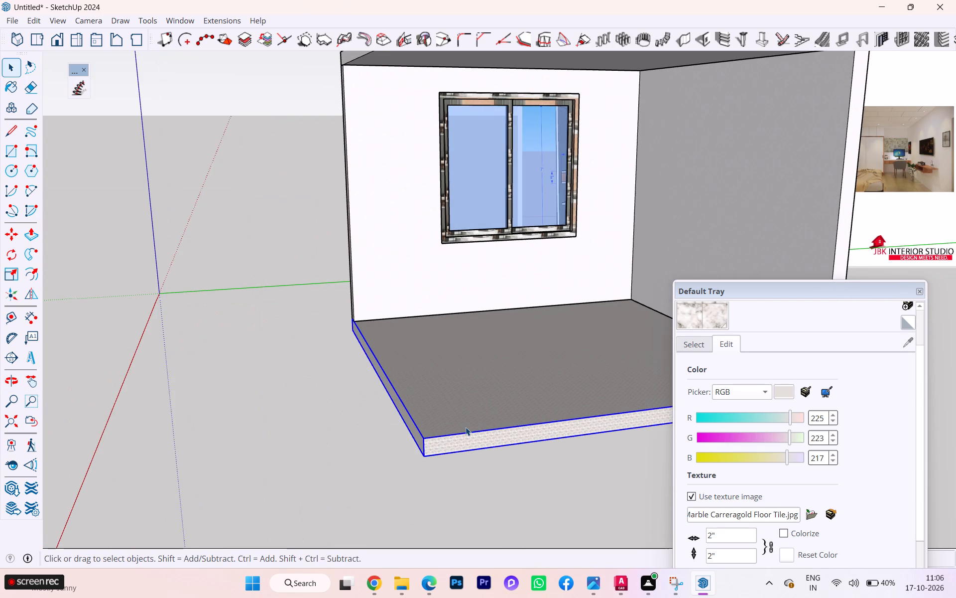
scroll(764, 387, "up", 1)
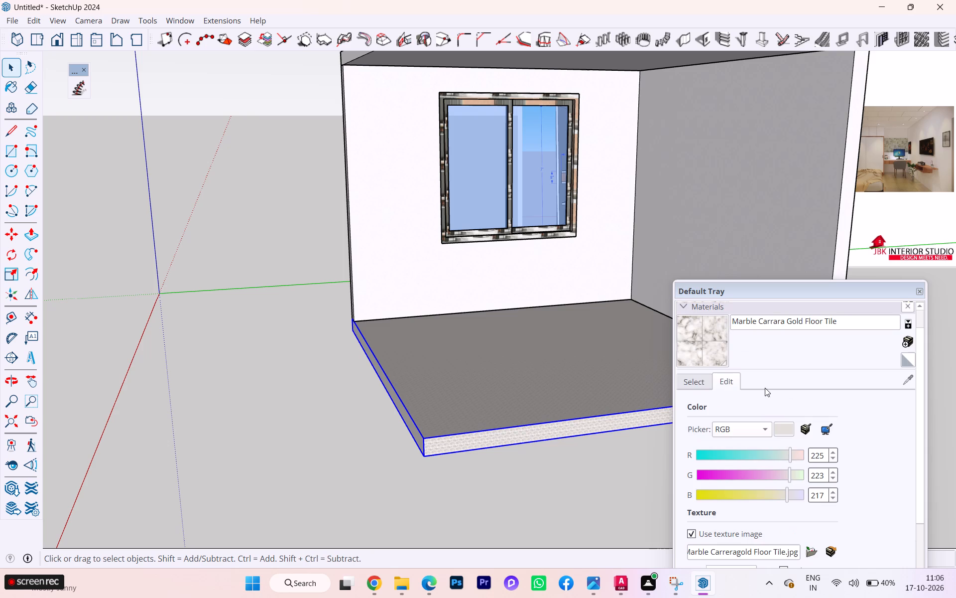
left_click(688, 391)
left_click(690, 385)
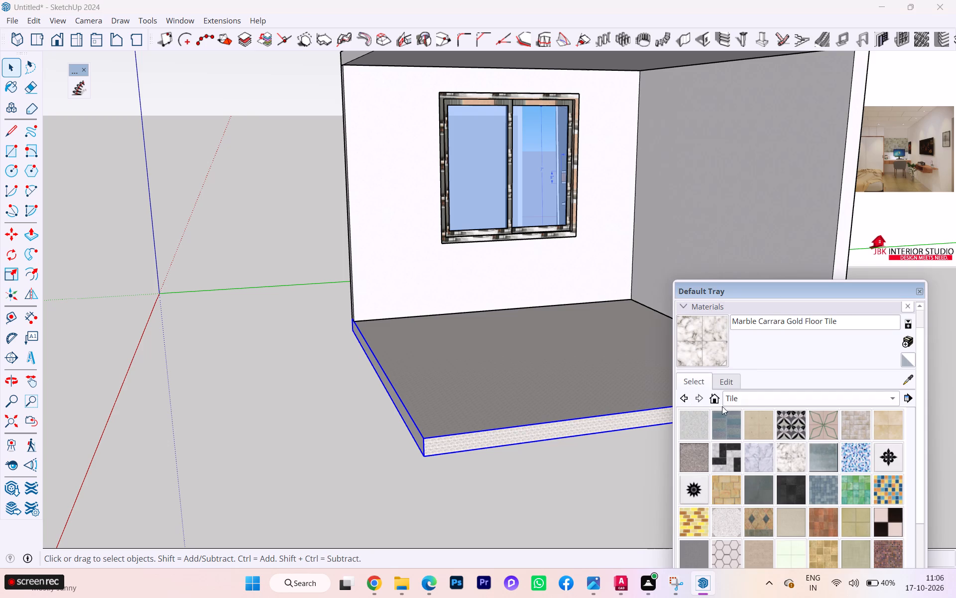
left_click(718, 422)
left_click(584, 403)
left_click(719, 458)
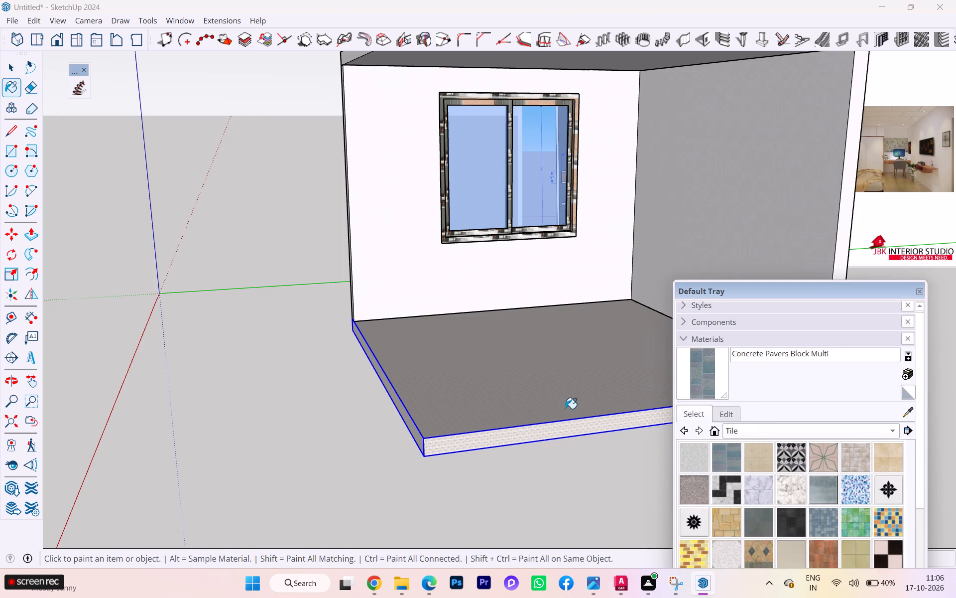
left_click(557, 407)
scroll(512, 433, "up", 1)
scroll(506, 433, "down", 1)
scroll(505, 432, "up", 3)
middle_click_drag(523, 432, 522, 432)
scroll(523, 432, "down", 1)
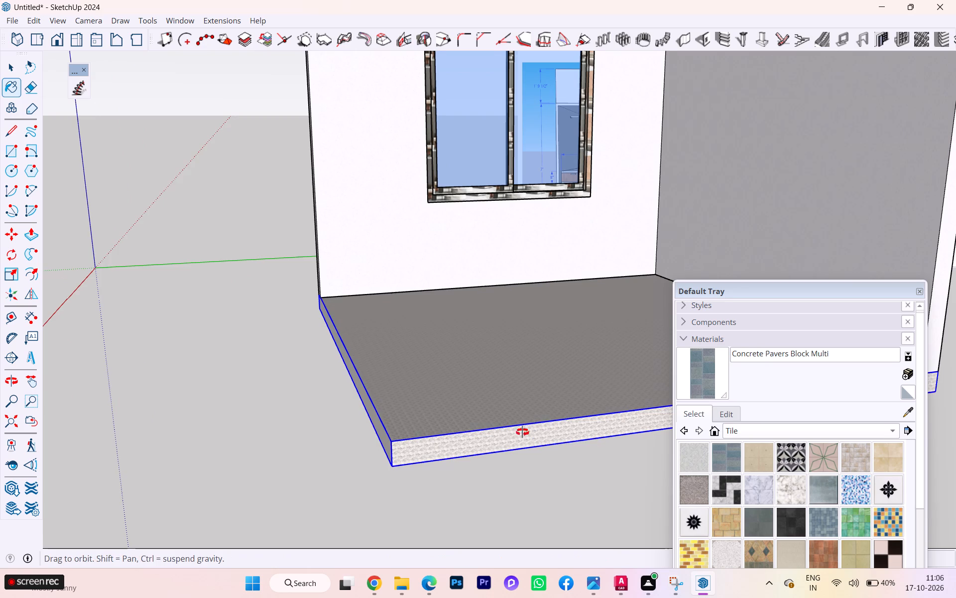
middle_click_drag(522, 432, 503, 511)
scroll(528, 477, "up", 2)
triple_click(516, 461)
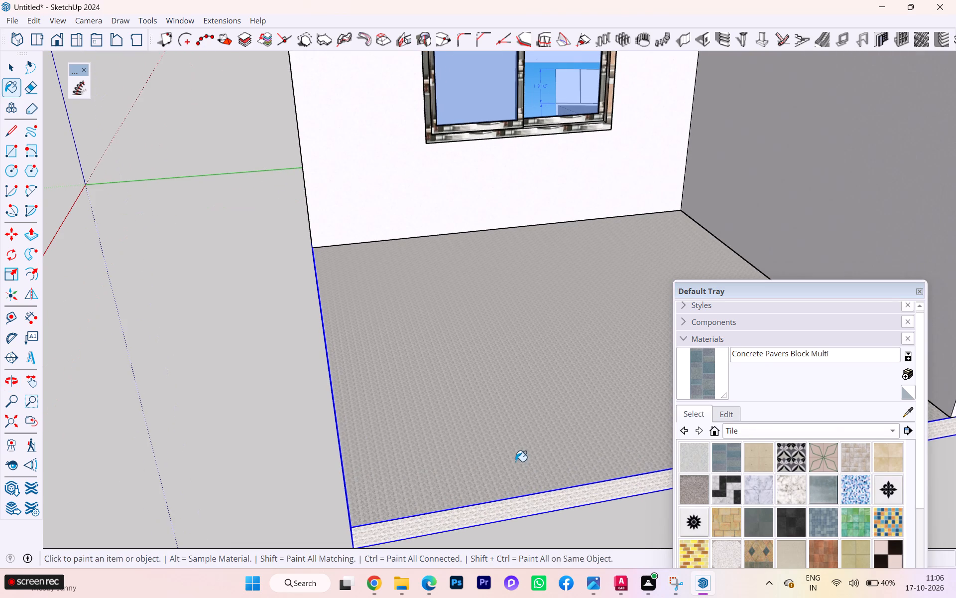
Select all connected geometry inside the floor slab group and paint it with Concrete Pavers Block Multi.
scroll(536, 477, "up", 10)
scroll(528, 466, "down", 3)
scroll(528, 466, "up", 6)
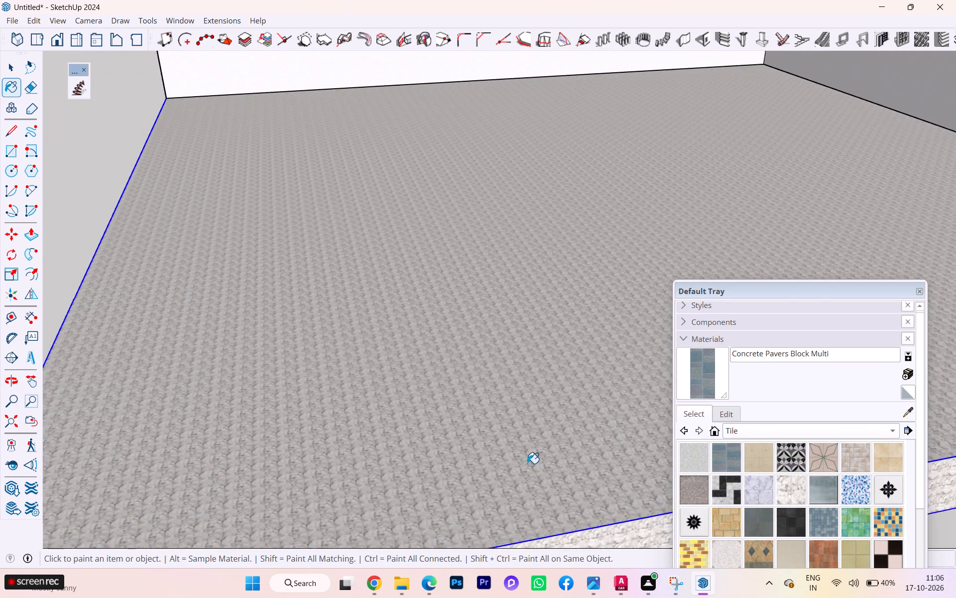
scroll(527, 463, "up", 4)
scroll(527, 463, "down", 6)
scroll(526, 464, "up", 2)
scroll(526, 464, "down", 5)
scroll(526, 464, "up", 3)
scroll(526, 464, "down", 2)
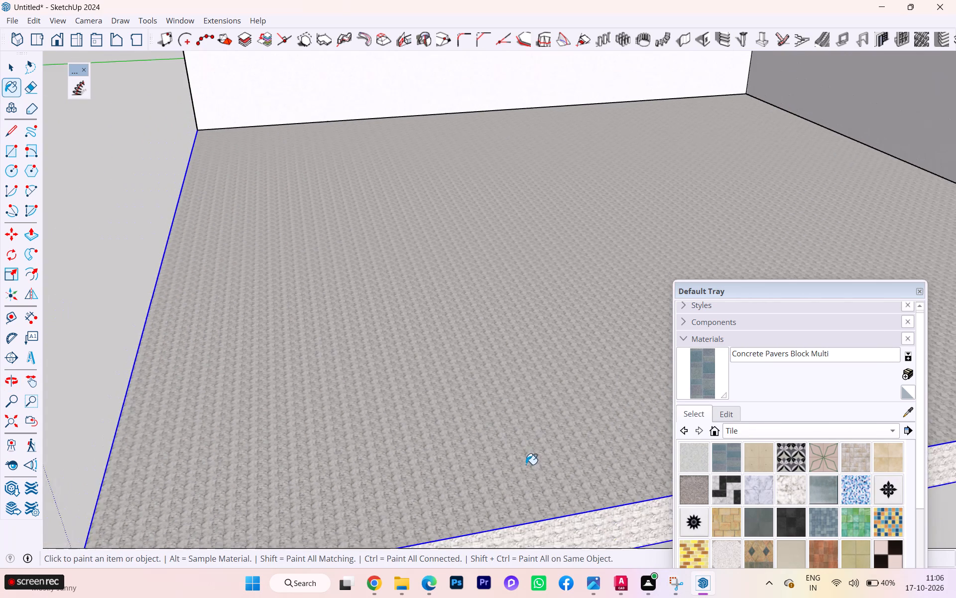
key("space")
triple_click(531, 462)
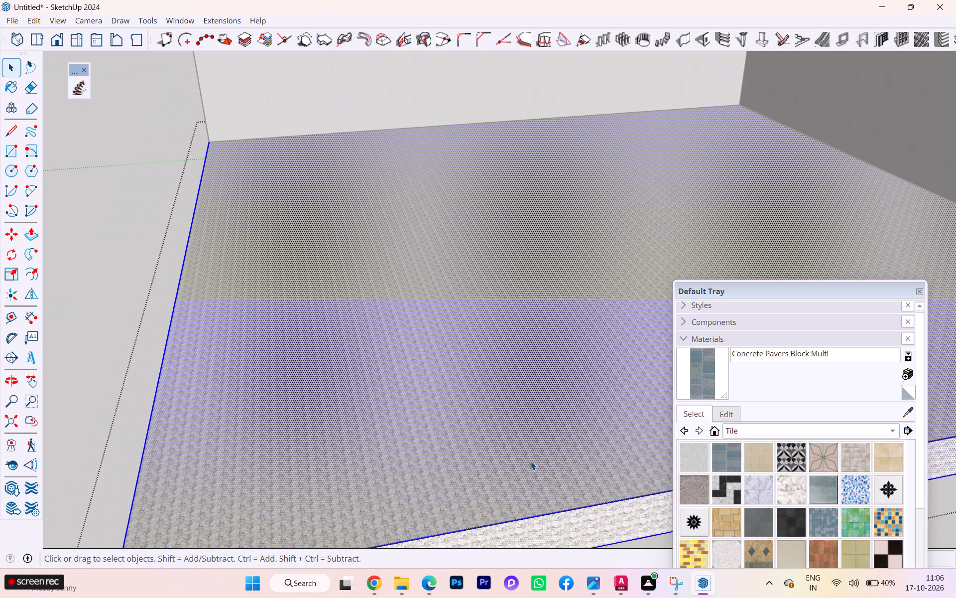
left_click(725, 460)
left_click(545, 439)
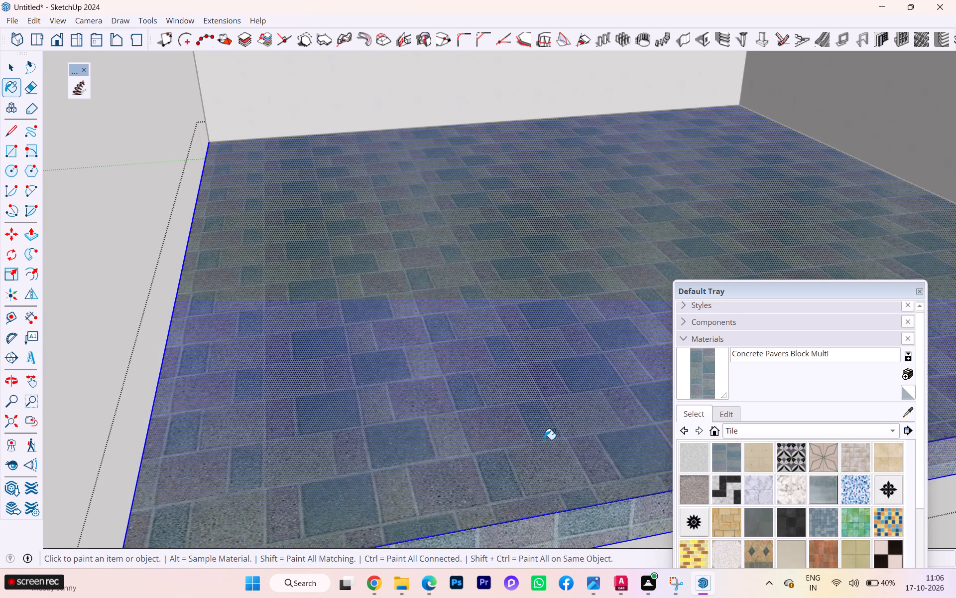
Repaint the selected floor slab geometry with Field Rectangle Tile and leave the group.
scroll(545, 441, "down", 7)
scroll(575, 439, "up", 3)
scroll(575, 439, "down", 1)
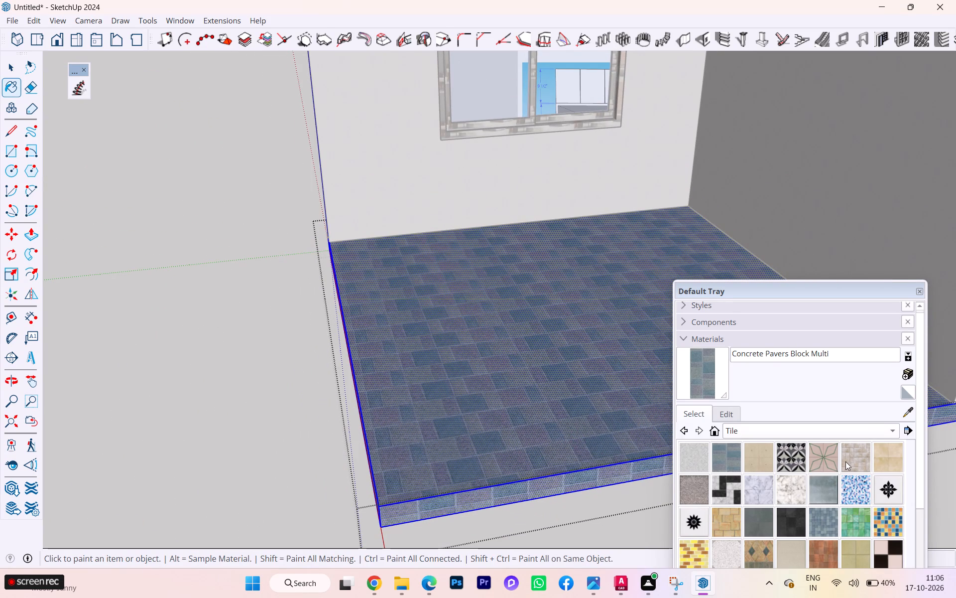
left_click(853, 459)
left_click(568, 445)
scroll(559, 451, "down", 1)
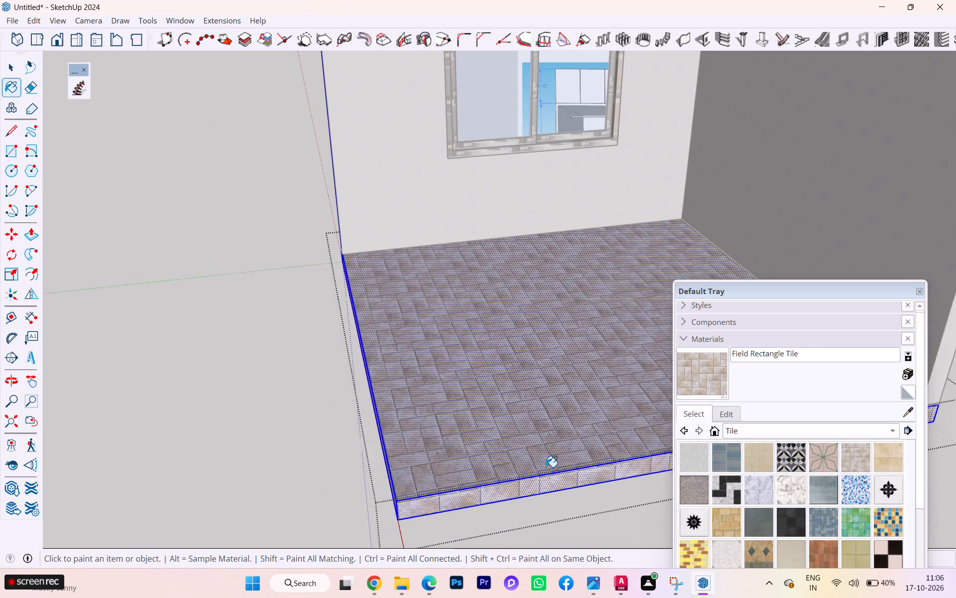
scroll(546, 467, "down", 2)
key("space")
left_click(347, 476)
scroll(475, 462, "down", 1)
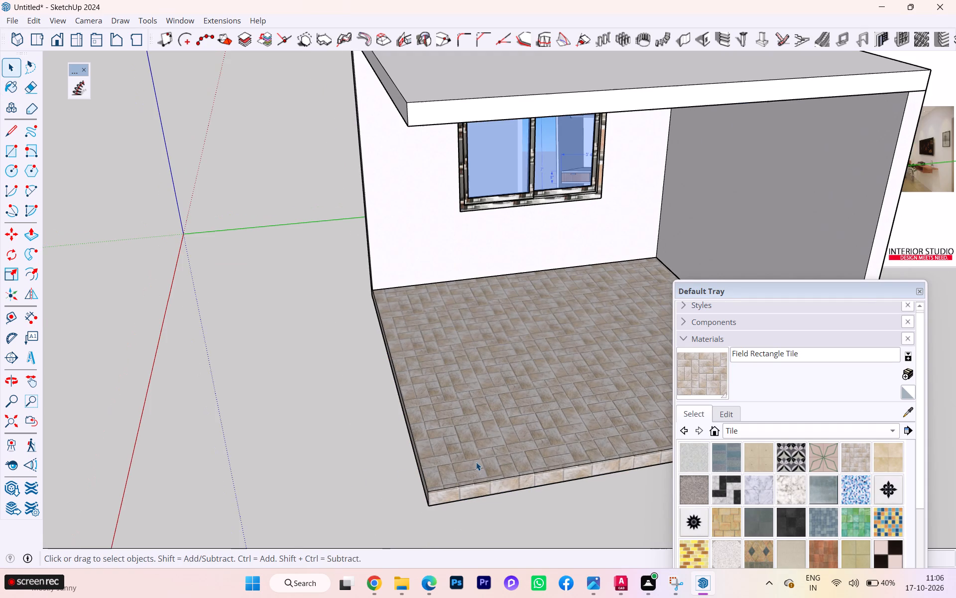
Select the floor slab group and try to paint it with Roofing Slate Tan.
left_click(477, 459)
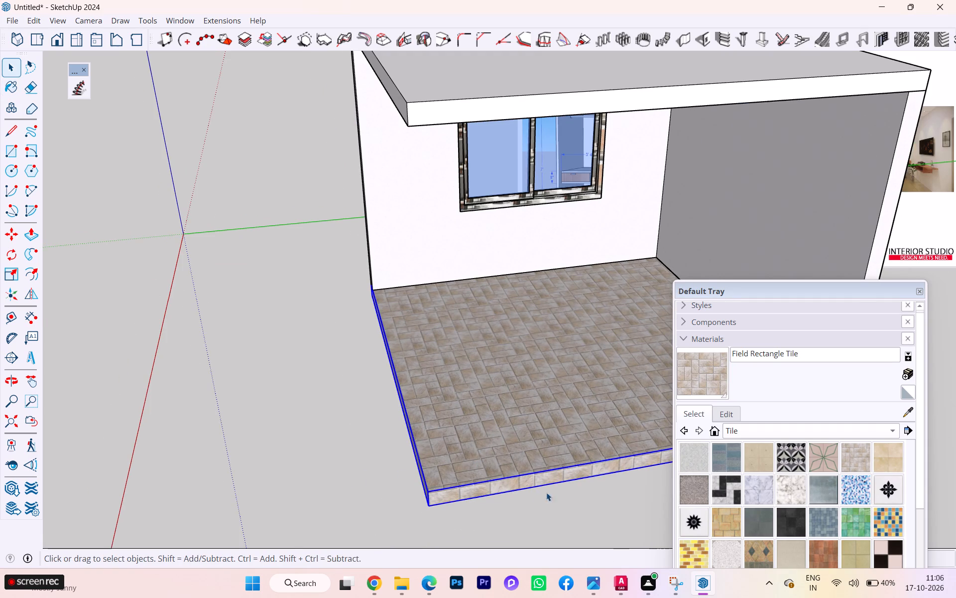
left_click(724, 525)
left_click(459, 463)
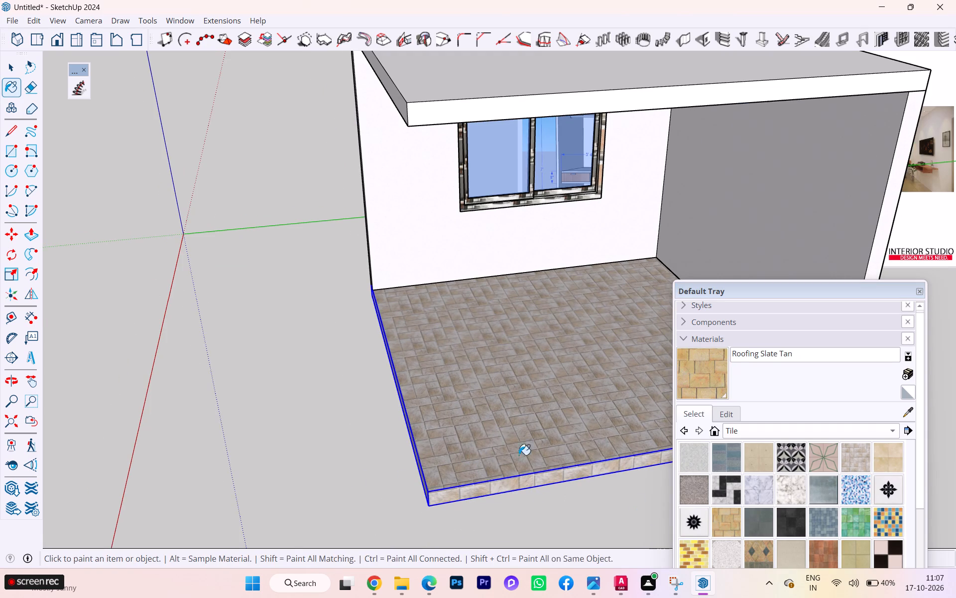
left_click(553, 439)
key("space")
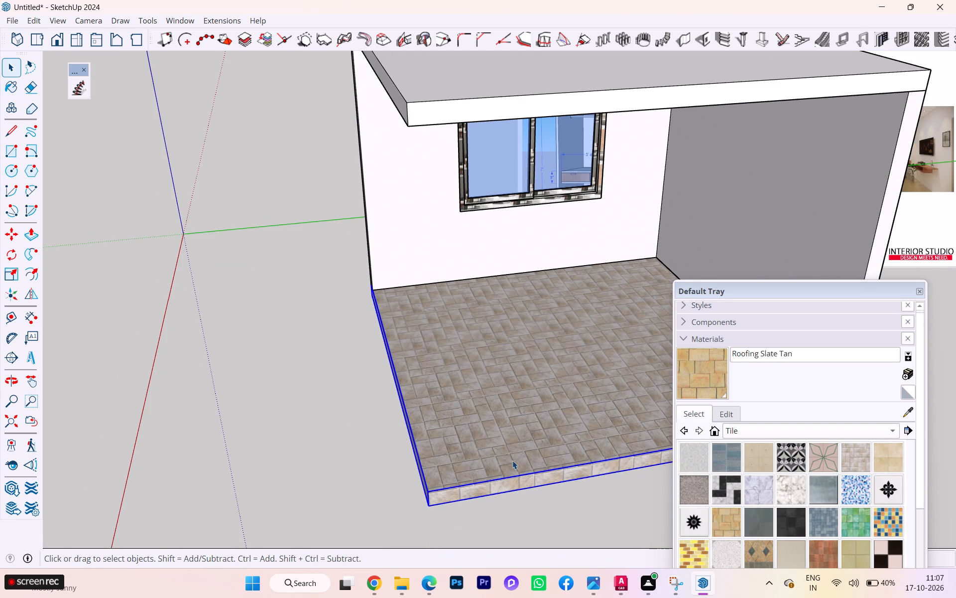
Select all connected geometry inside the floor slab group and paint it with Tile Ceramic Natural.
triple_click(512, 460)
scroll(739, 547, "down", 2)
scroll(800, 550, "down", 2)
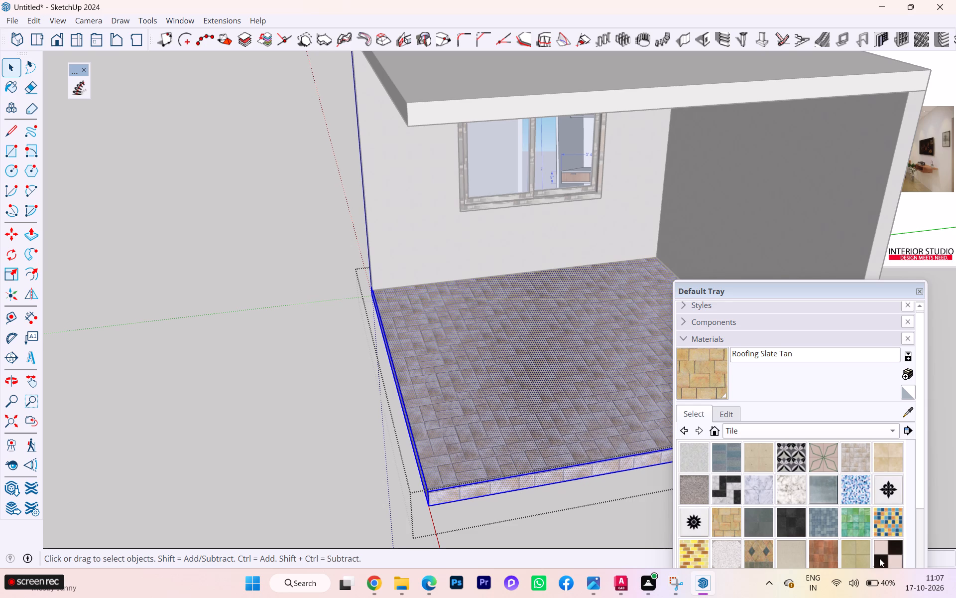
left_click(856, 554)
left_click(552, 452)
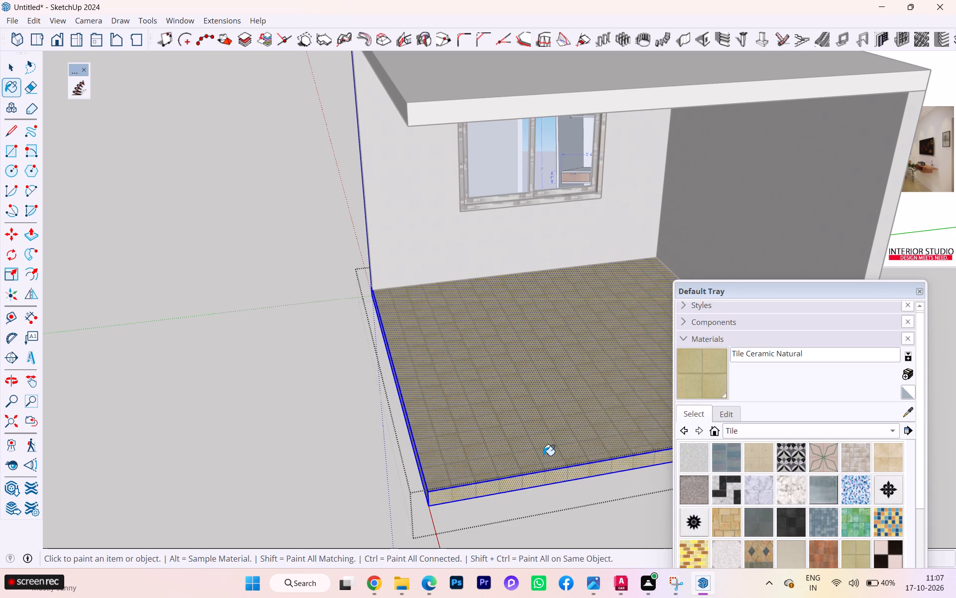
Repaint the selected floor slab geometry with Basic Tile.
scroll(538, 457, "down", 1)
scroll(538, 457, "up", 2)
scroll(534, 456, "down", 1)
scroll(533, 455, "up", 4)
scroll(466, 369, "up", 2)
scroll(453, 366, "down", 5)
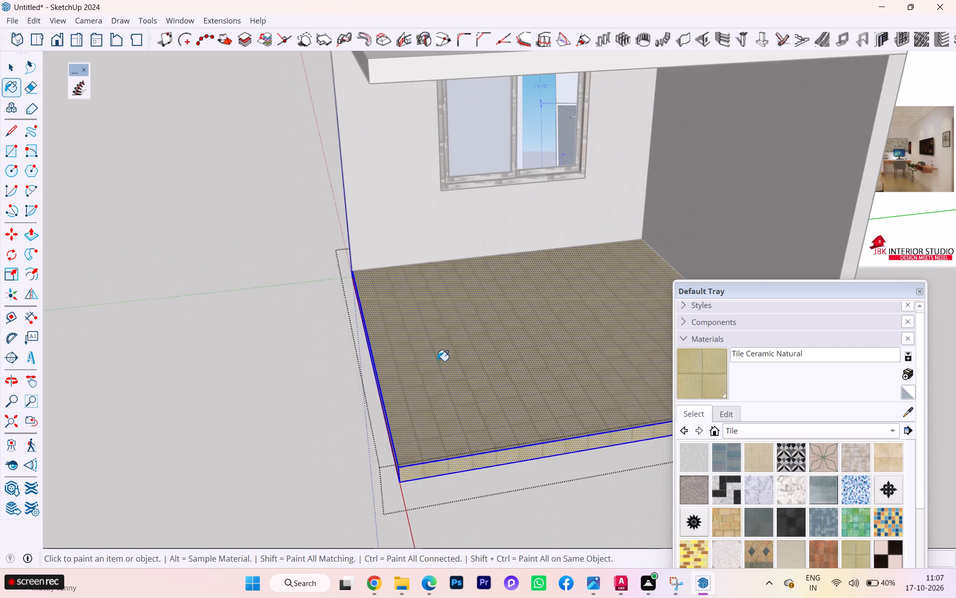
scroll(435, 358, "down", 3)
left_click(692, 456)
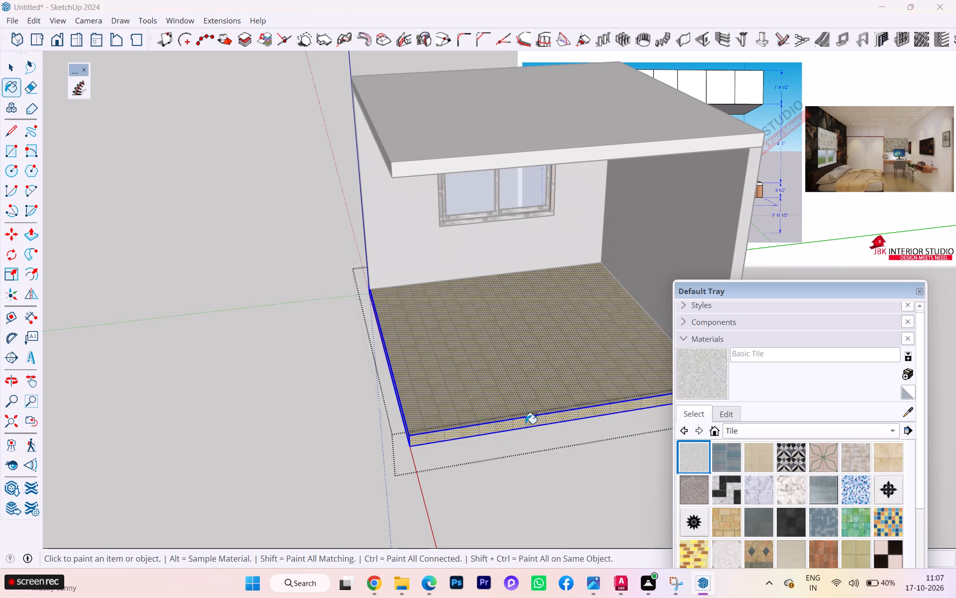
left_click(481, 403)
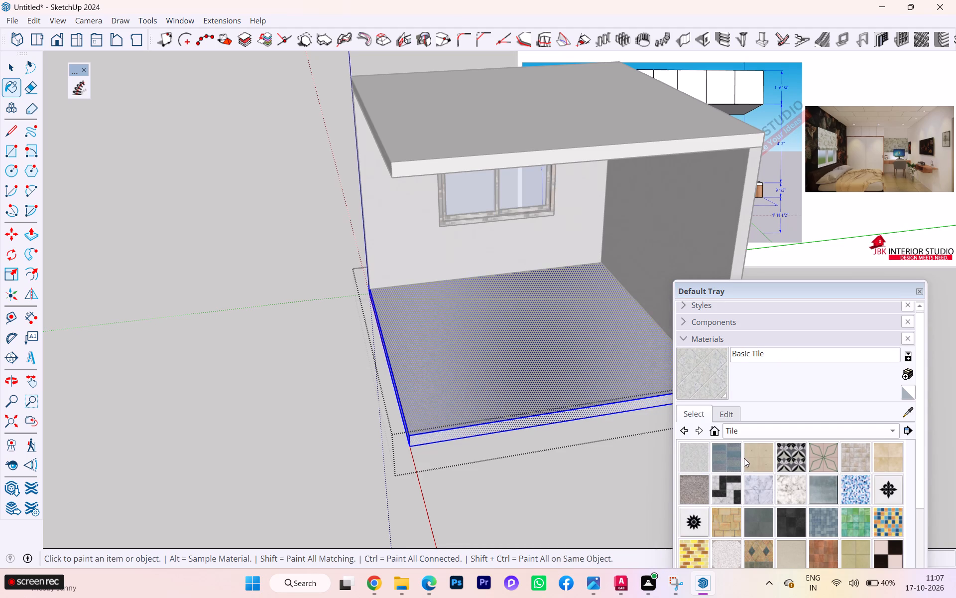
Repaint the selected floor slab geometry with Concrete Tile.
left_click(760, 456)
left_click(522, 401)
scroll(509, 407, "up", 2)
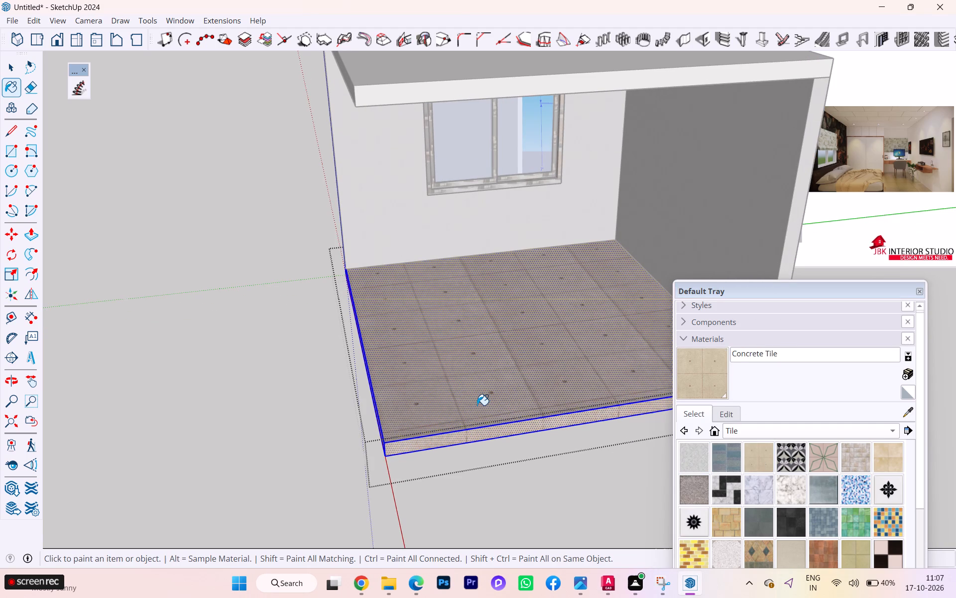
Repaint the selected floor slab geometry with Field Square Tile.
scroll(477, 405, "down", 1)
left_click(889, 453)
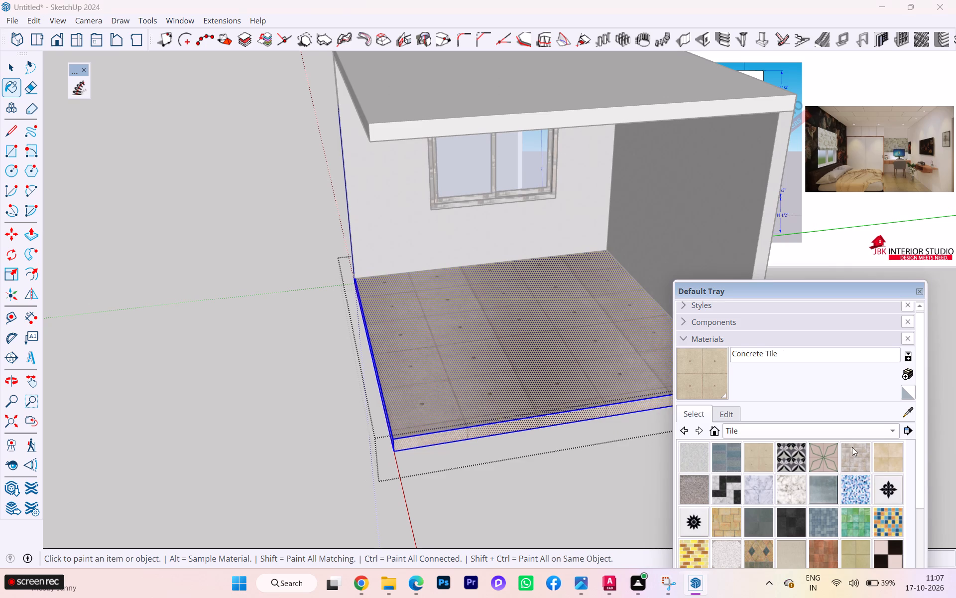
left_click(530, 395)
scroll(465, 425, "up", 2)
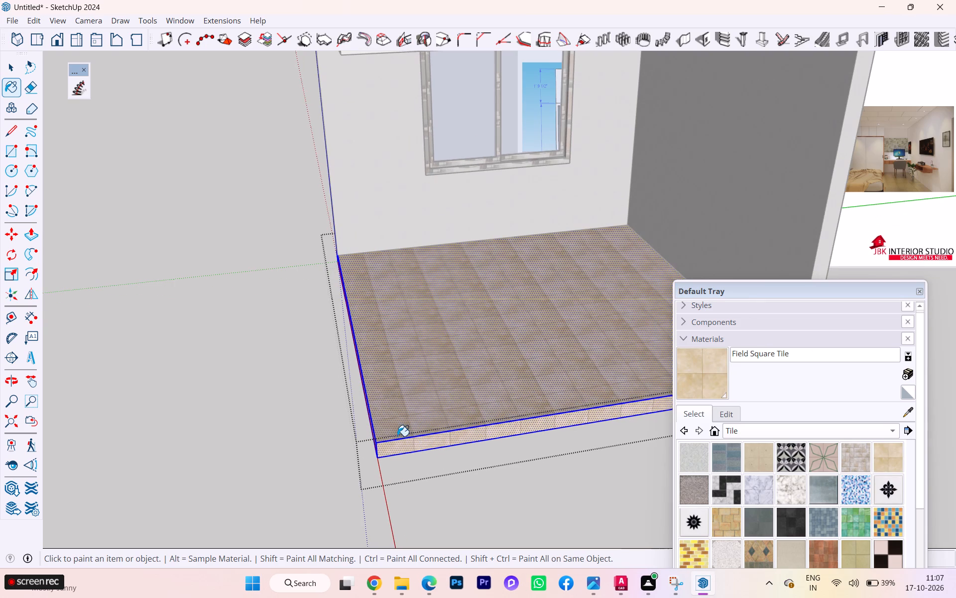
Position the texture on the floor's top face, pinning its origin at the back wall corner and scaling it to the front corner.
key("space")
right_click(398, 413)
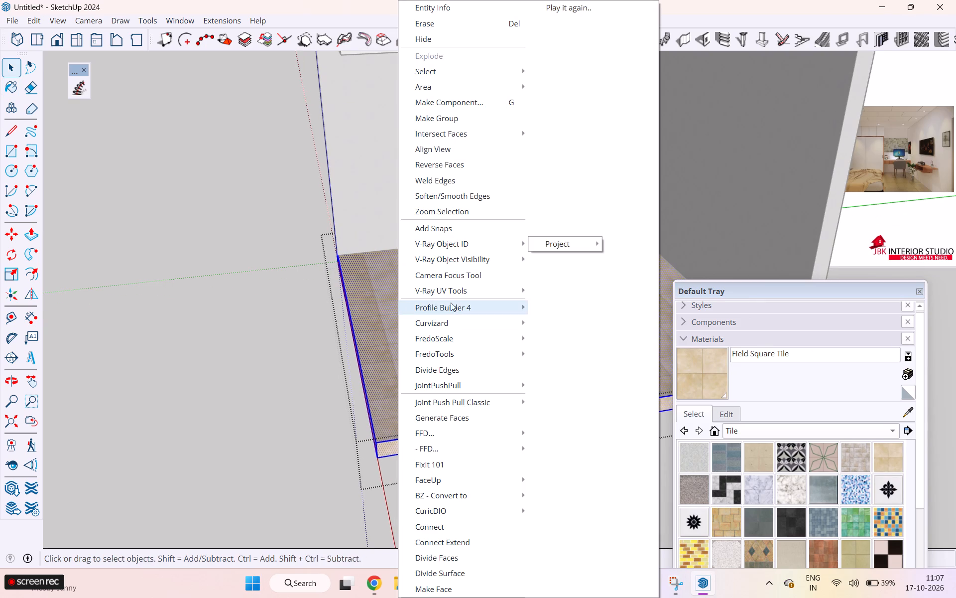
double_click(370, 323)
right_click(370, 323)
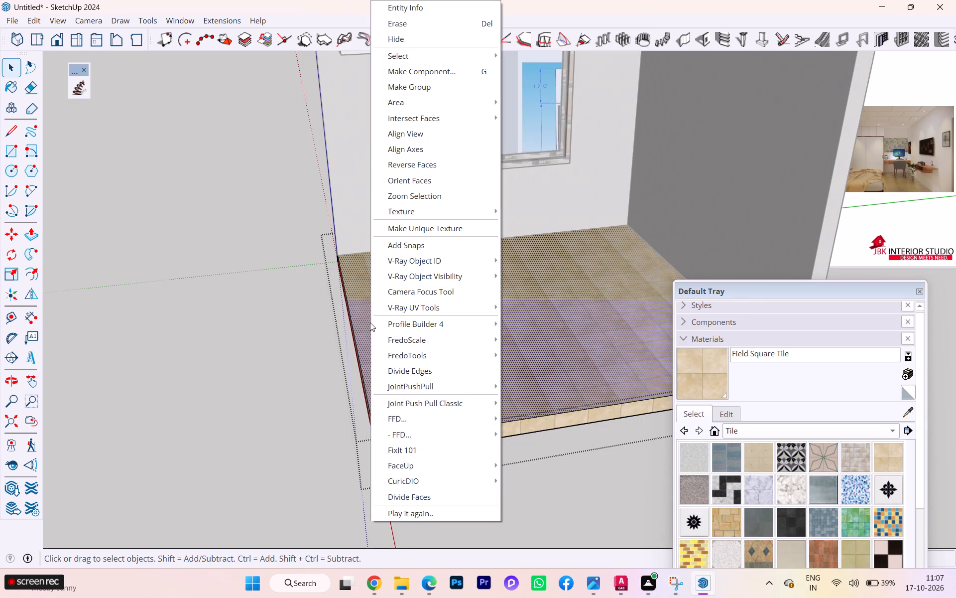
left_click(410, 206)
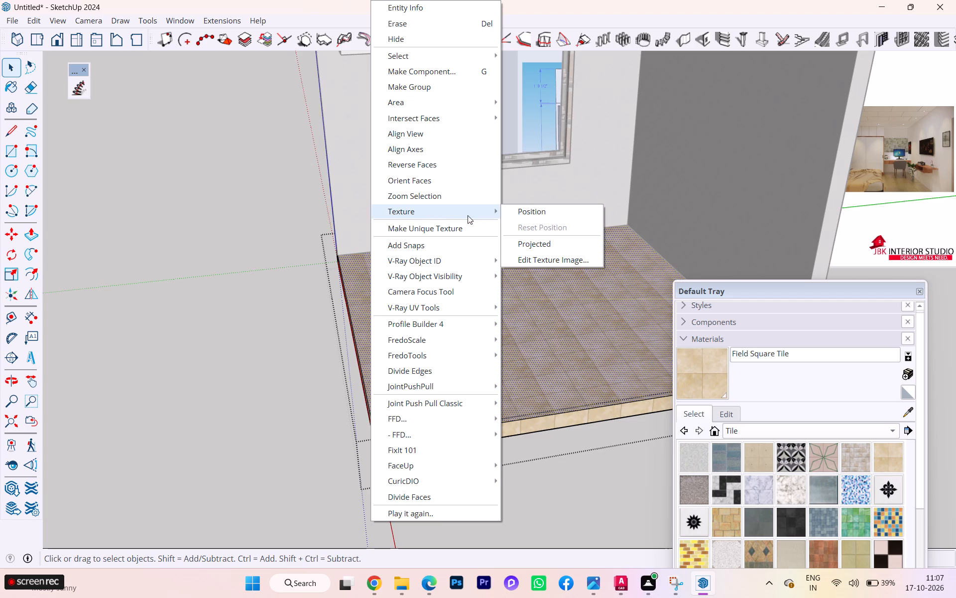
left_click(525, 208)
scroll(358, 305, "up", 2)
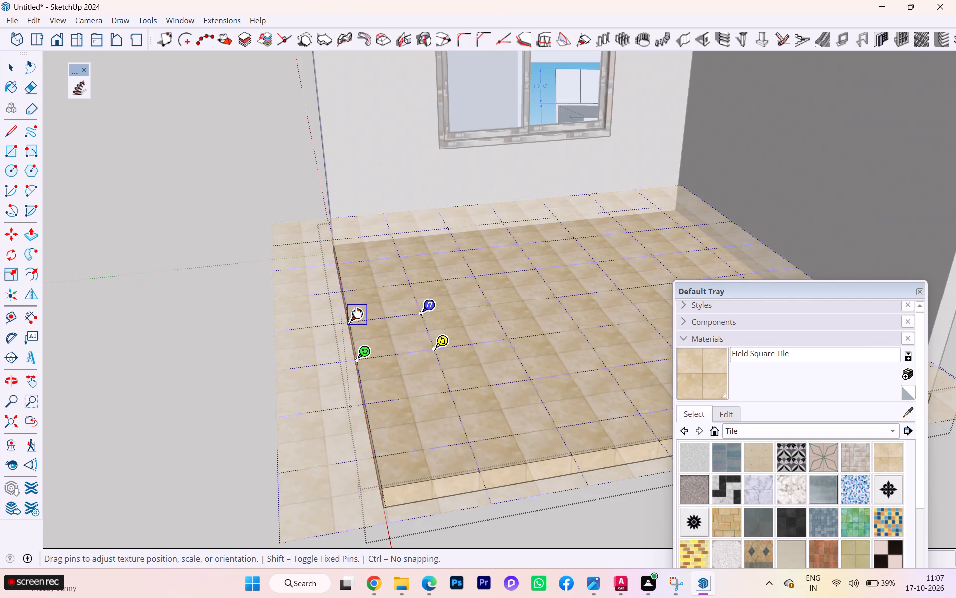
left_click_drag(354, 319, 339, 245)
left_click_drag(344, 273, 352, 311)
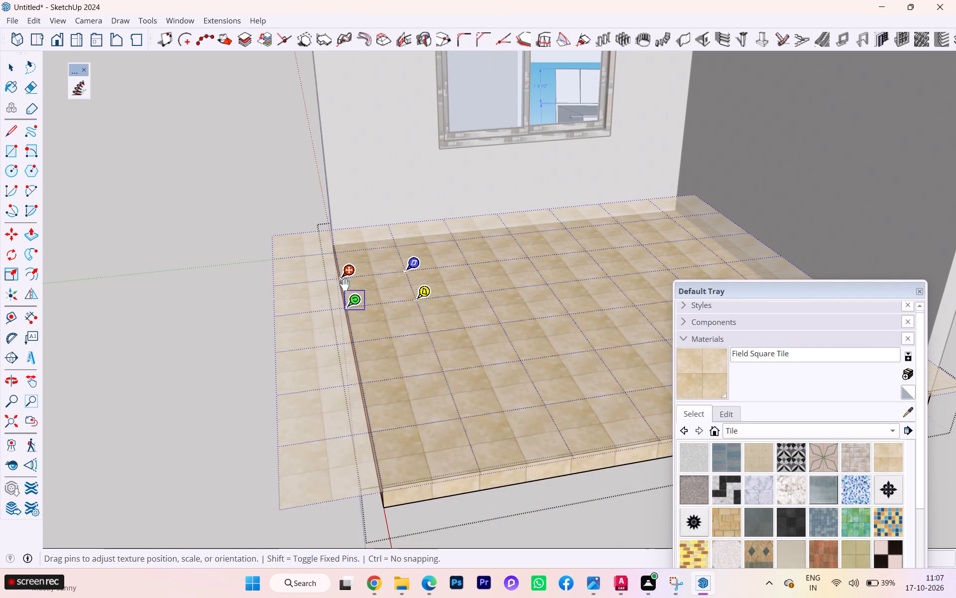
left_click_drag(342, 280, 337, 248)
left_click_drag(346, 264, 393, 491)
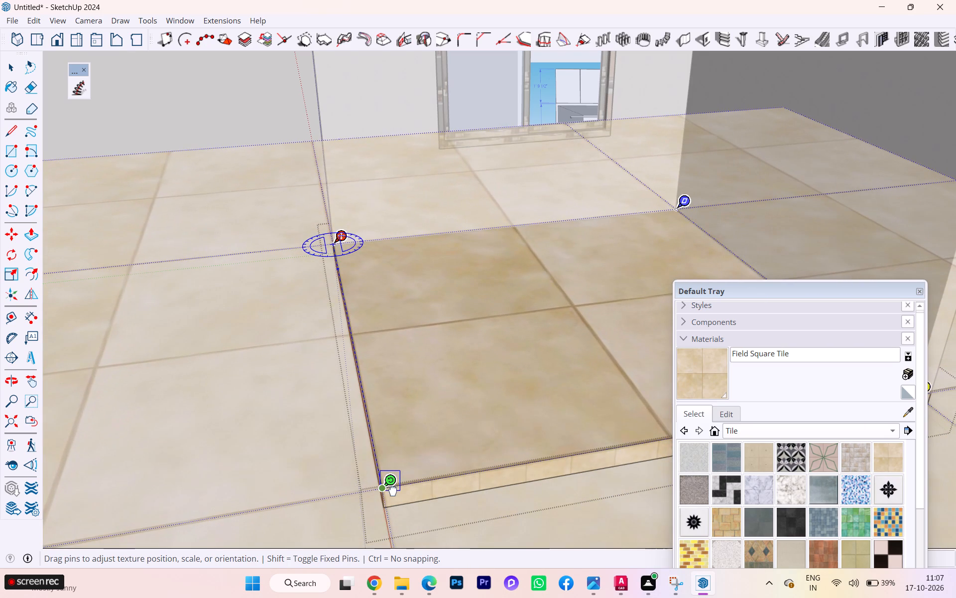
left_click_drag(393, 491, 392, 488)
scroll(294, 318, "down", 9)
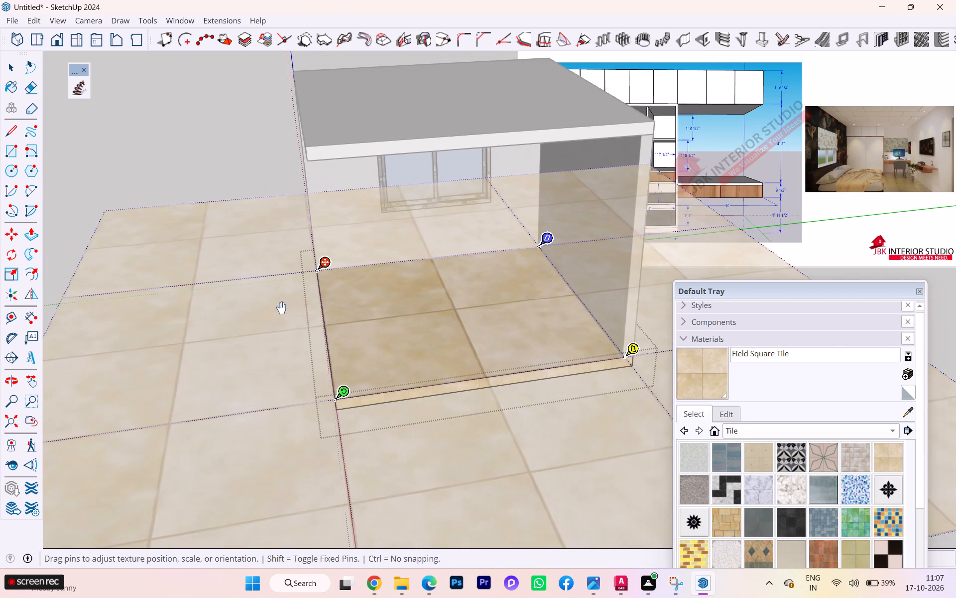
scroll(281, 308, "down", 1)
Set the Field Square Tile texture size to 2" by 2".
left_click(722, 414)
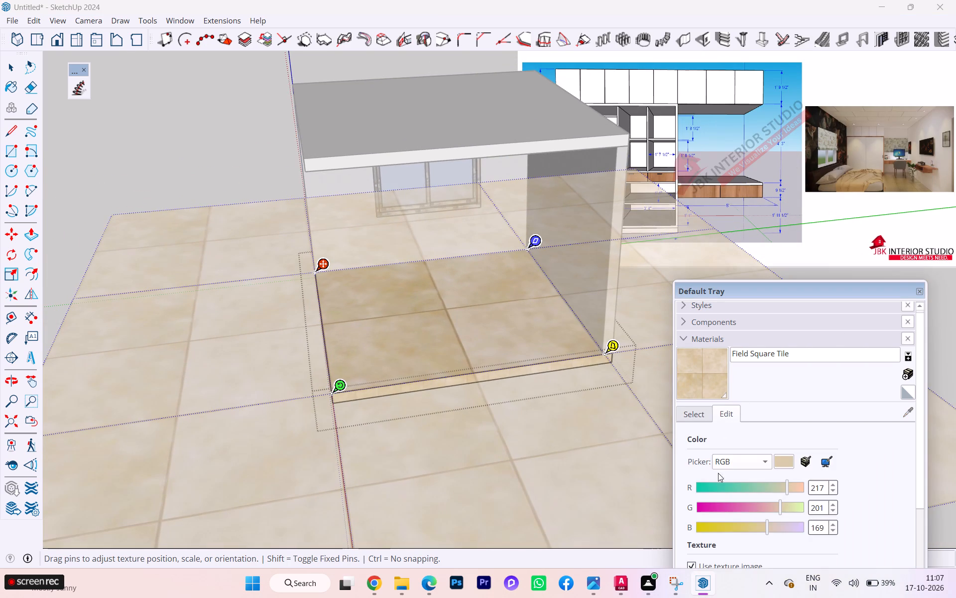
scroll(716, 482, "down", 1)
scroll(713, 490, "up", 1)
scroll(713, 497, "down", 3)
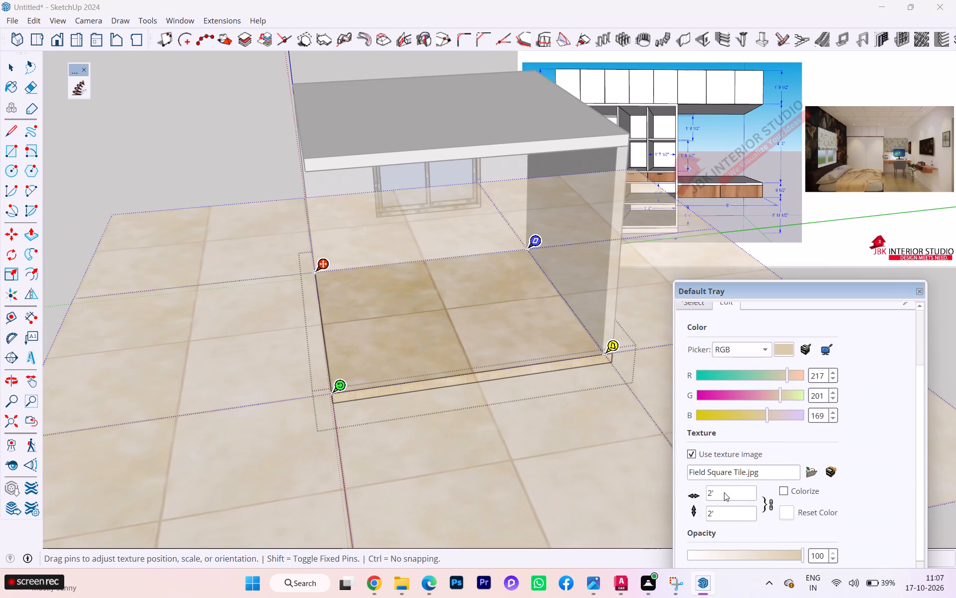
left_click_drag(712, 493, 686, 487)
left_click(714, 492)
key("BackSpace")
key("BackSpace")
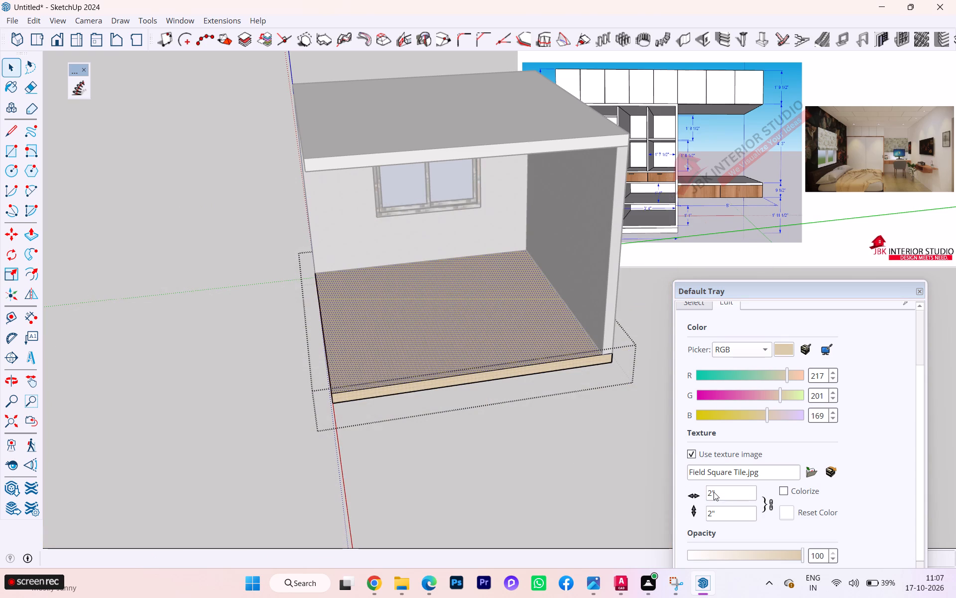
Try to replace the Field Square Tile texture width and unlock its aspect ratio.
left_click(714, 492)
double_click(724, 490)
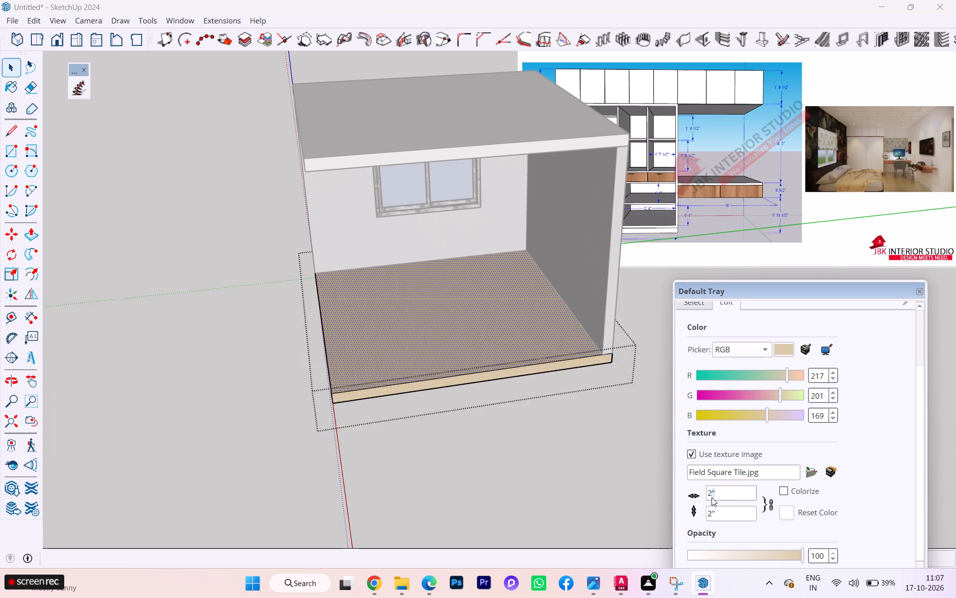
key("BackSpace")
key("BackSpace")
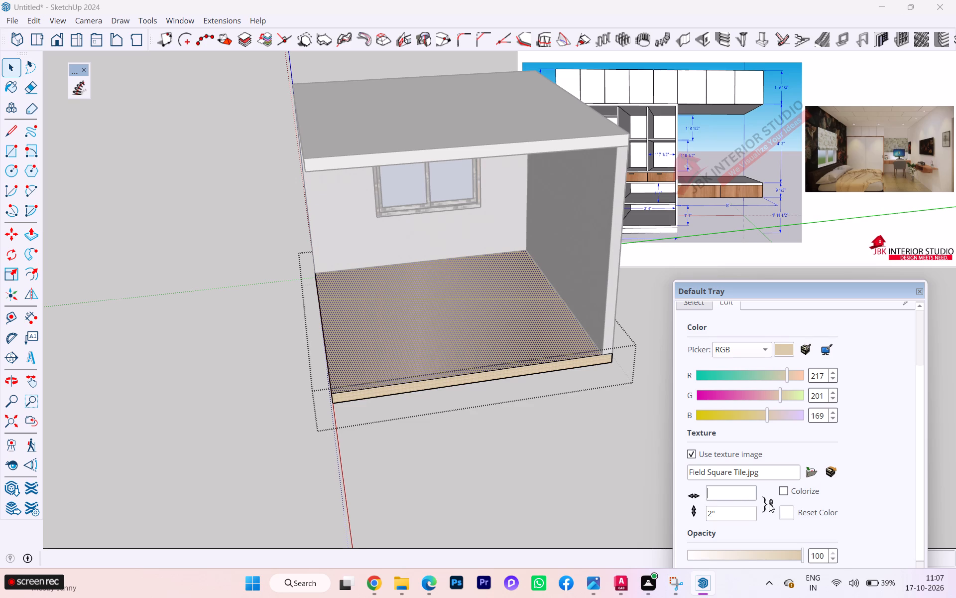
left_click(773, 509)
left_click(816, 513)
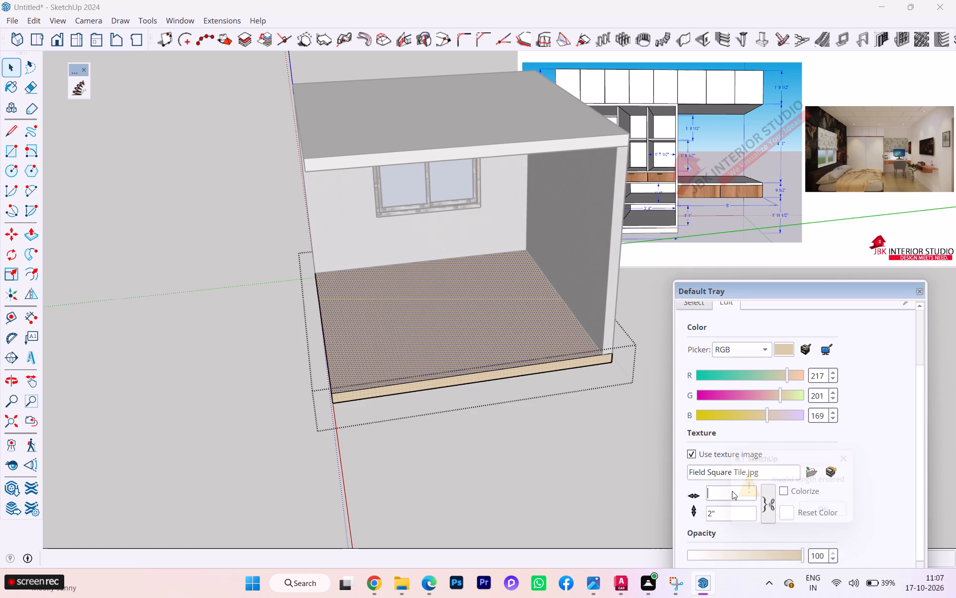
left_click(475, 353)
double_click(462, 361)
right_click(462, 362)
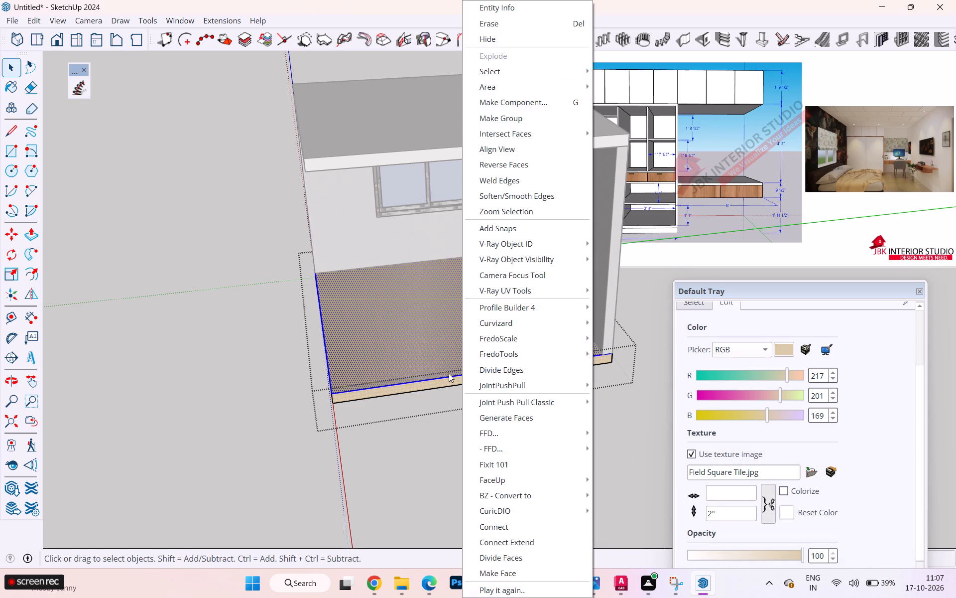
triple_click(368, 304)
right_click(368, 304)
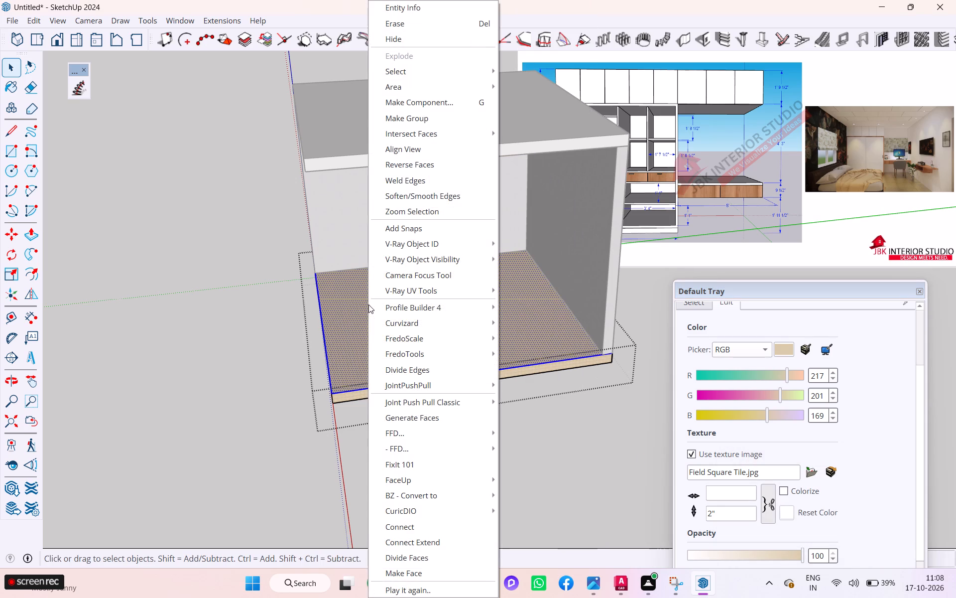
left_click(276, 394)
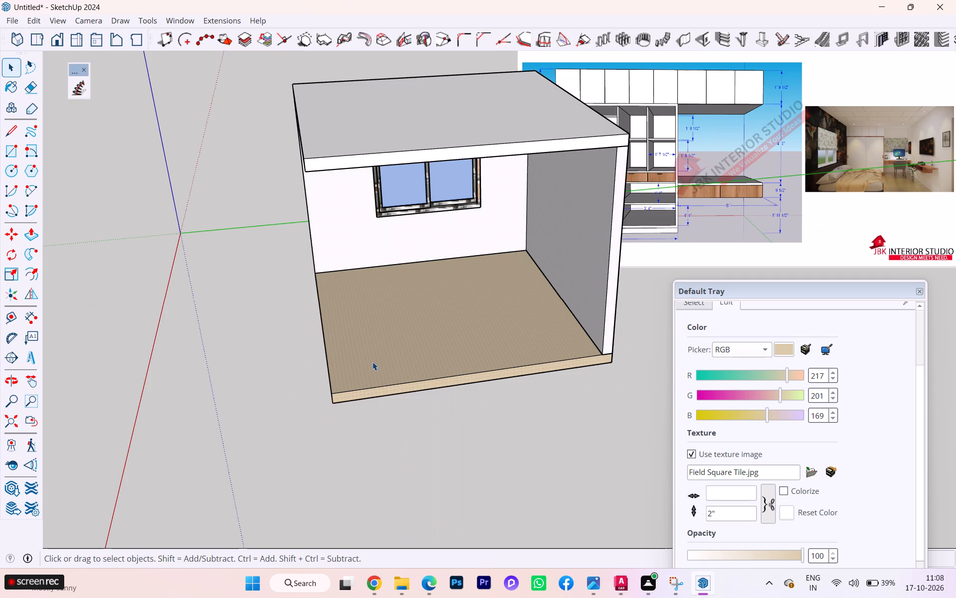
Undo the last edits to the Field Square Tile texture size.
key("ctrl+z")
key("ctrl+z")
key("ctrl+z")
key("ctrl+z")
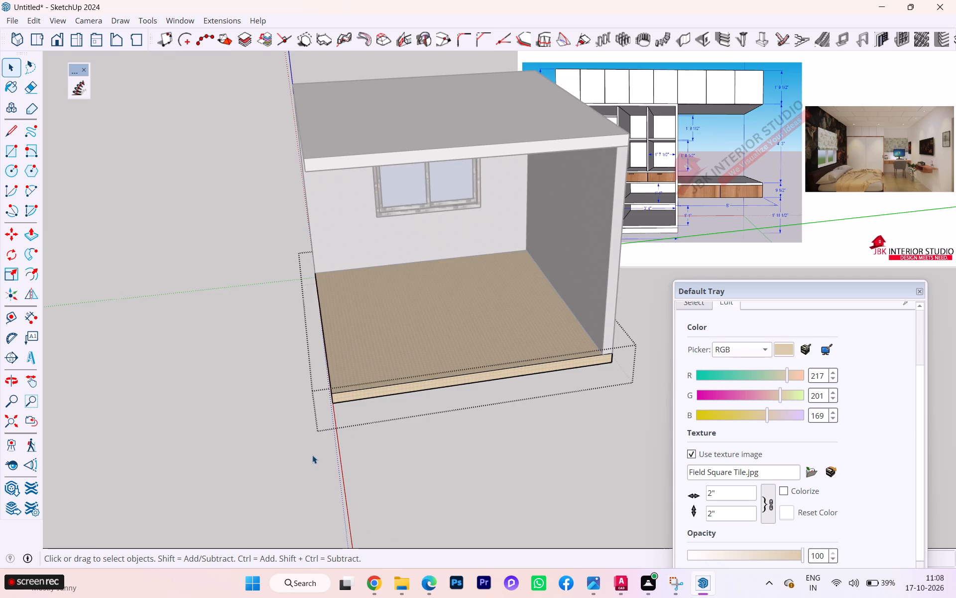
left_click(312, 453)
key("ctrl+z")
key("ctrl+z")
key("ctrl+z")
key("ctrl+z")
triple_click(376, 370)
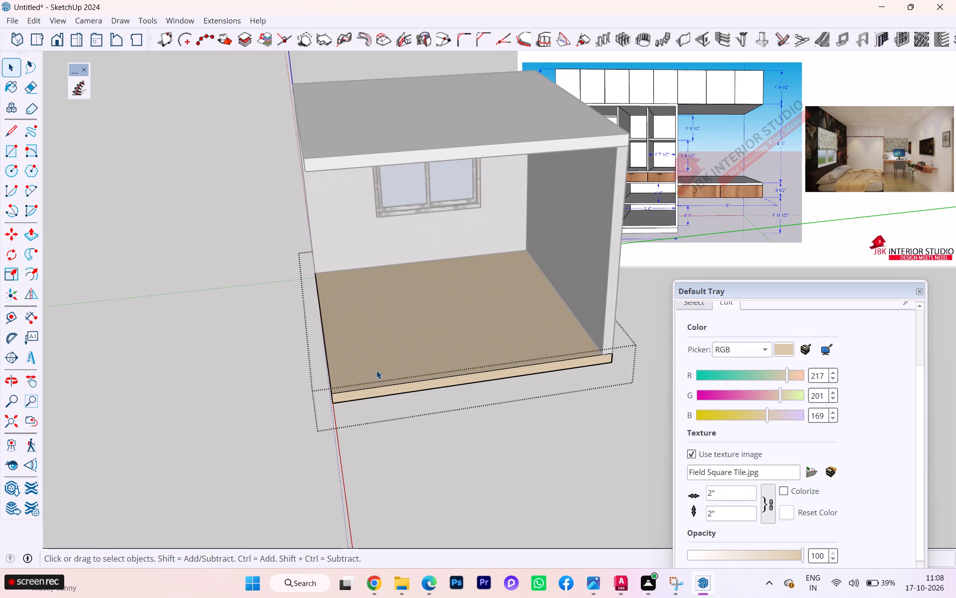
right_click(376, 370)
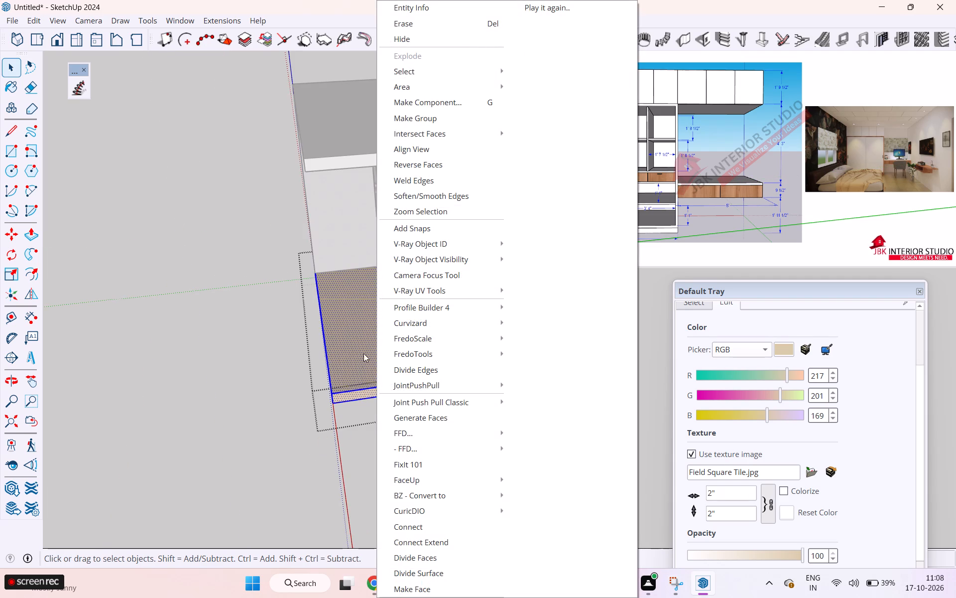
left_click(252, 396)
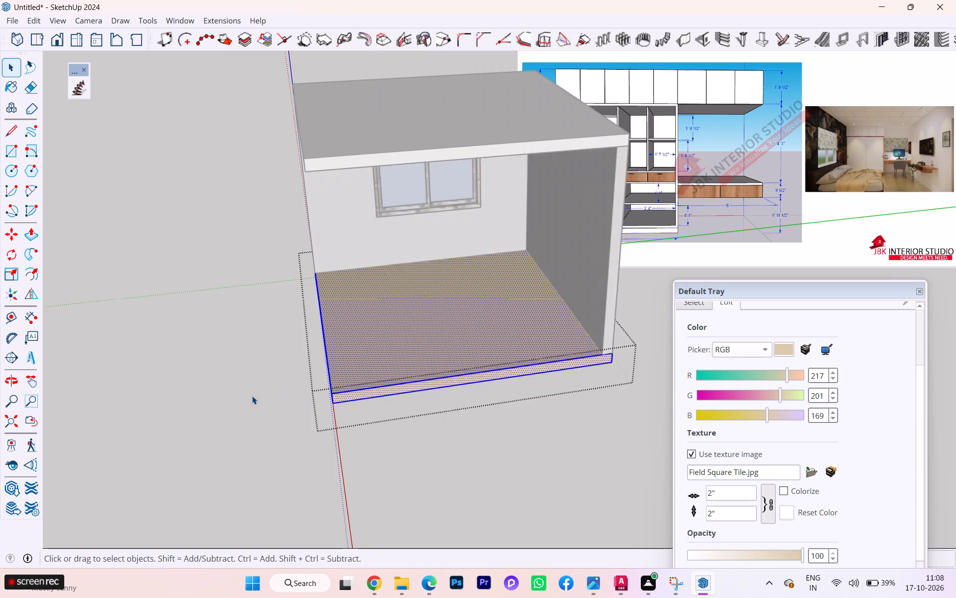
Start positioning the texture on the floor's top face and move its origin to the back corner beside the window wall.
scroll(339, 363, "up", 12)
scroll(365, 365, "down", 1)
scroll(365, 365, "up", 2)
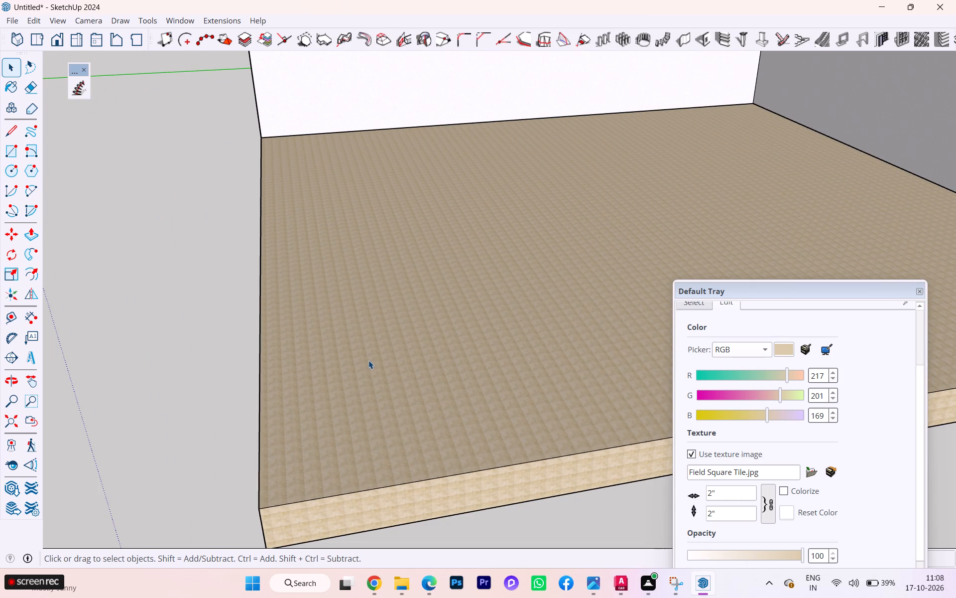
left_click(369, 359)
double_click(370, 359)
left_click(370, 359)
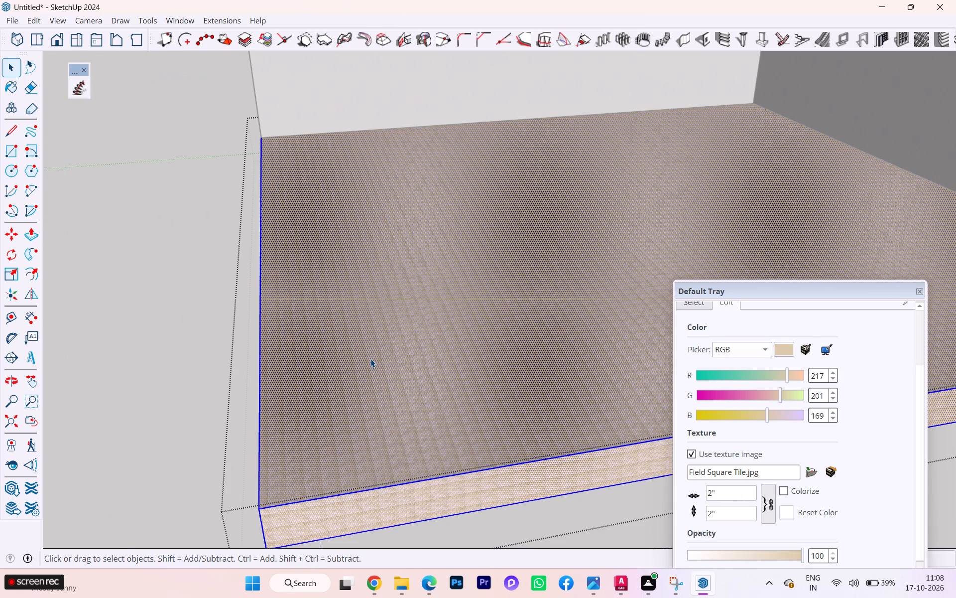
right_click(370, 359)
double_click(343, 361)
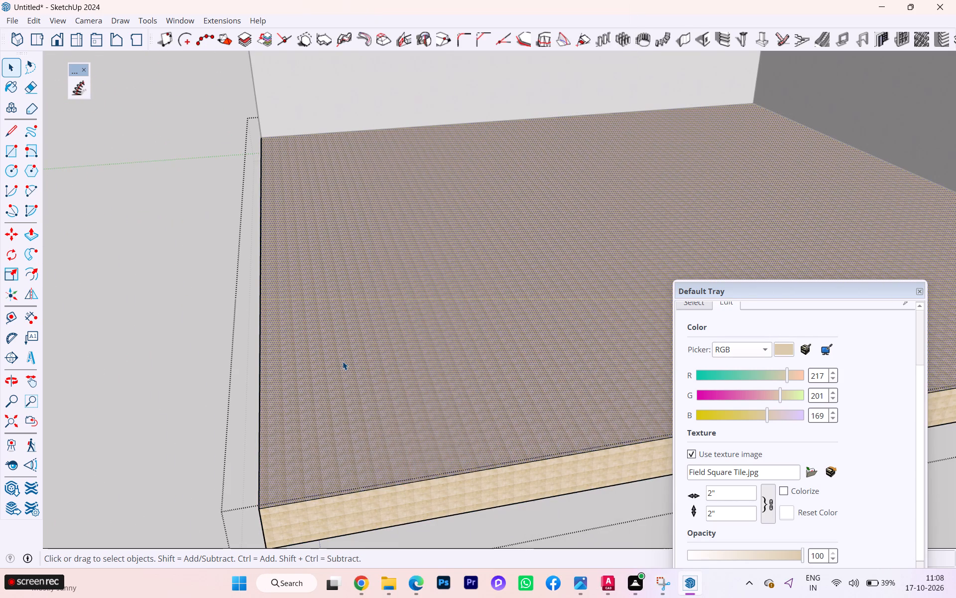
right_click(343, 361)
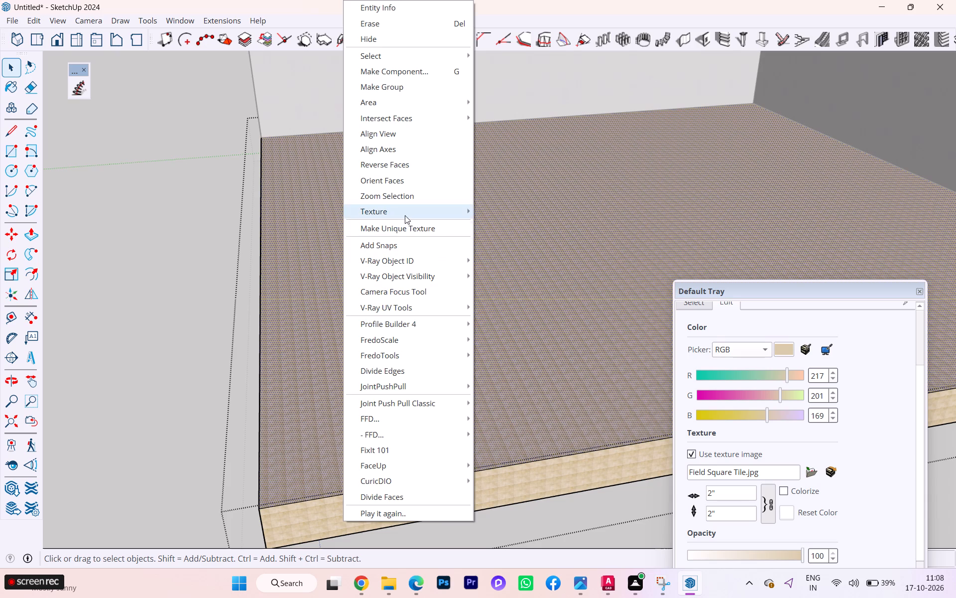
left_click(403, 215)
left_click(483, 215)
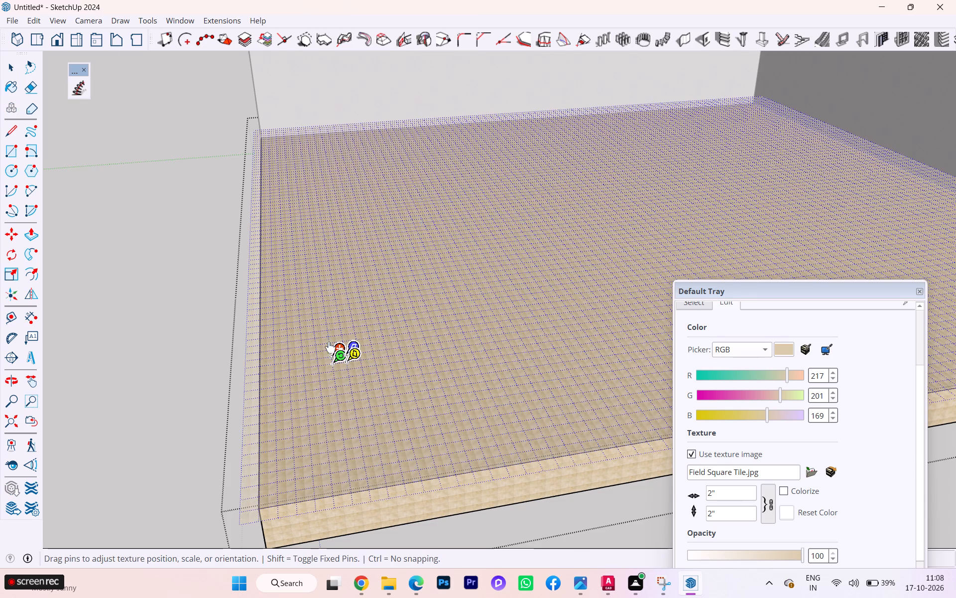
scroll(332, 351, "up", 5)
left_click_drag(335, 357, 231, 128)
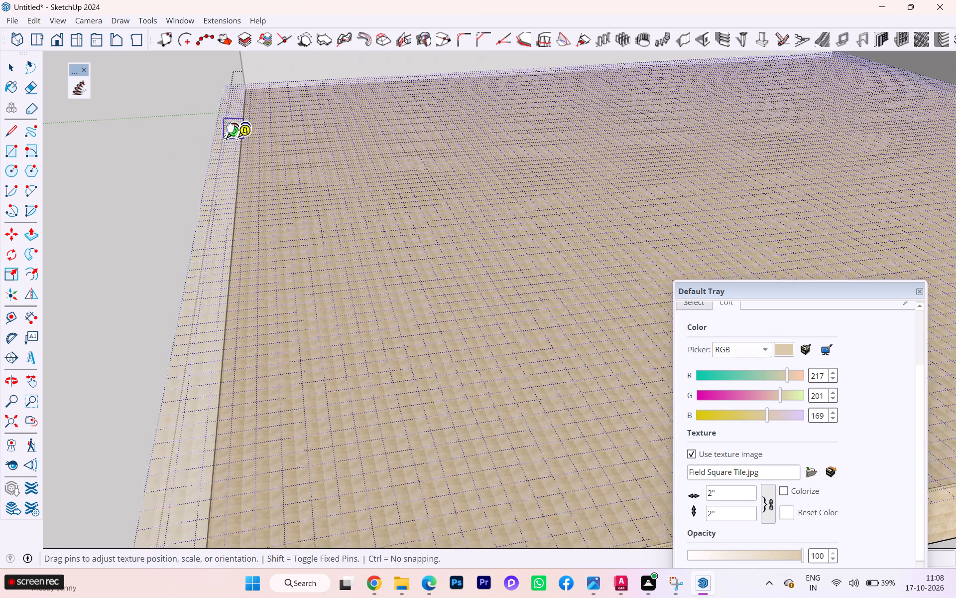
left_click_drag(231, 128, 242, 88)
Refine the texture origin's placement on the slab's outer edge at the back wall corner.
scroll(283, 101, "down", 1)
middle_click_drag(287, 104, 486, 100)
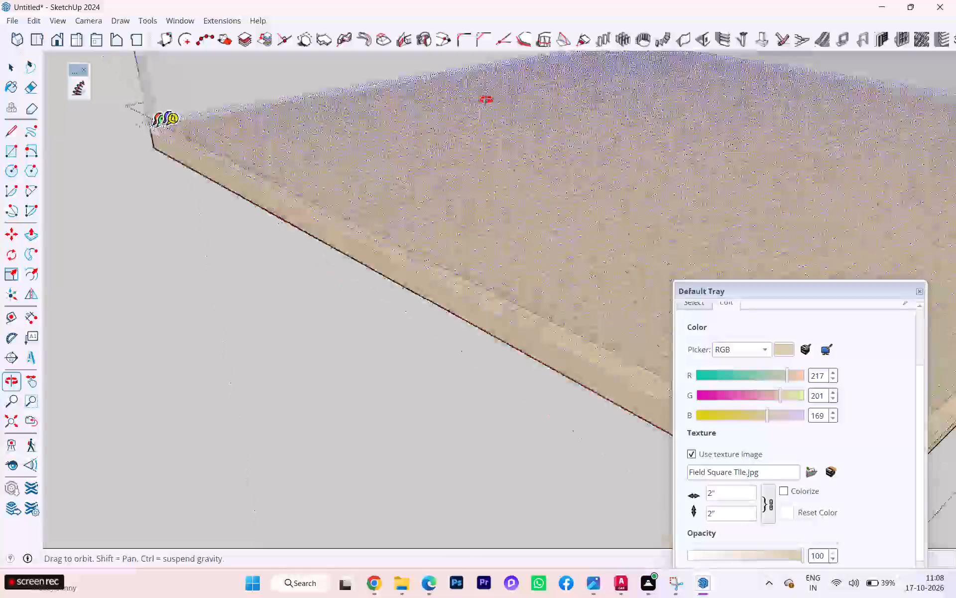
middle_click_drag(486, 100, 493, 101)
scroll(132, 129, "up", 11)
scroll(122, 150, "down", 1)
scroll(122, 150, "up", 2)
left_click_drag(124, 141, 154, 131)
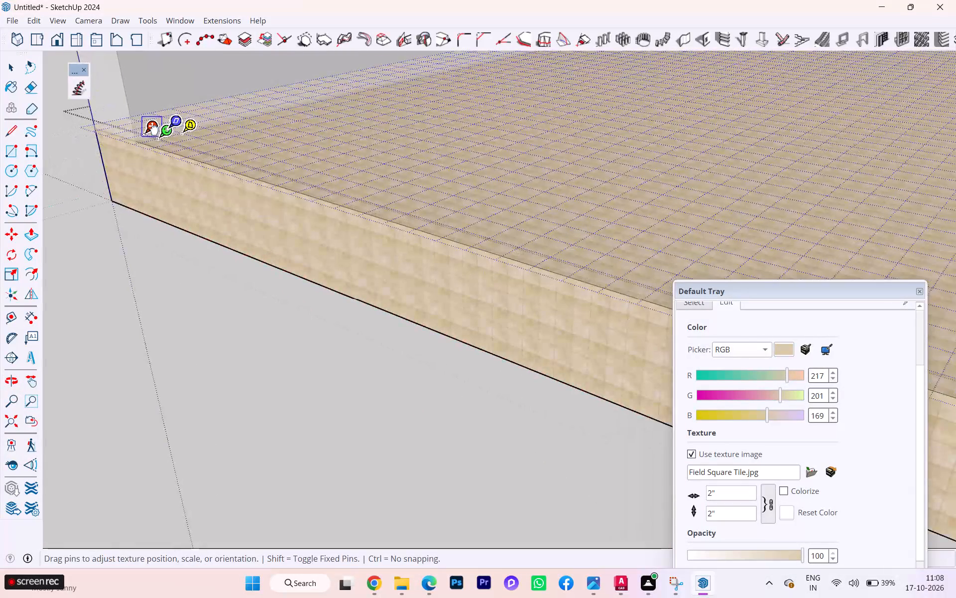
left_click_drag(154, 131, 145, 136)
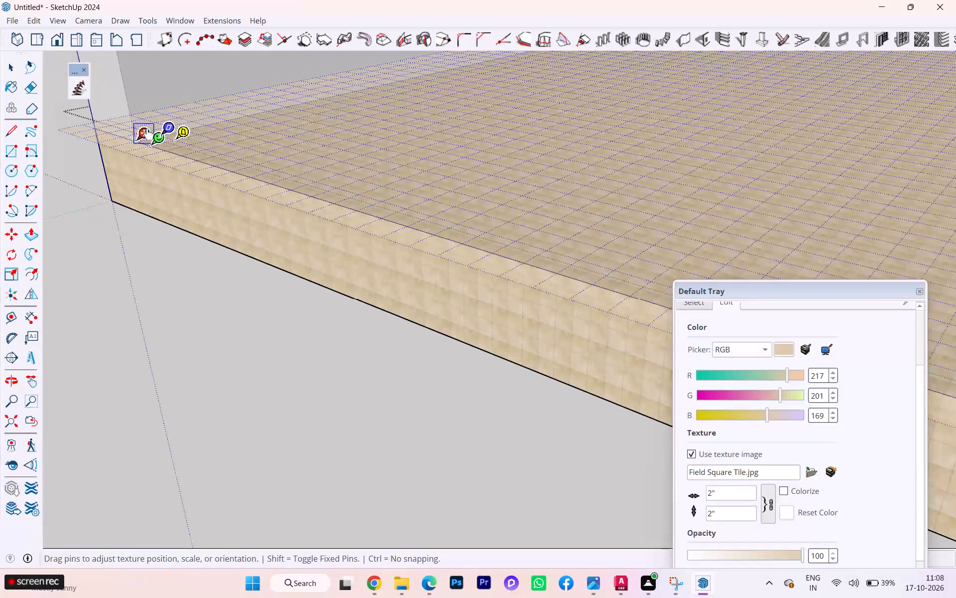
Enlarge the tile texture on the floor's top face, keeping it aligned with the slab's outer edge, and finish positioning it.
left_click_drag(155, 141, 431, 239)
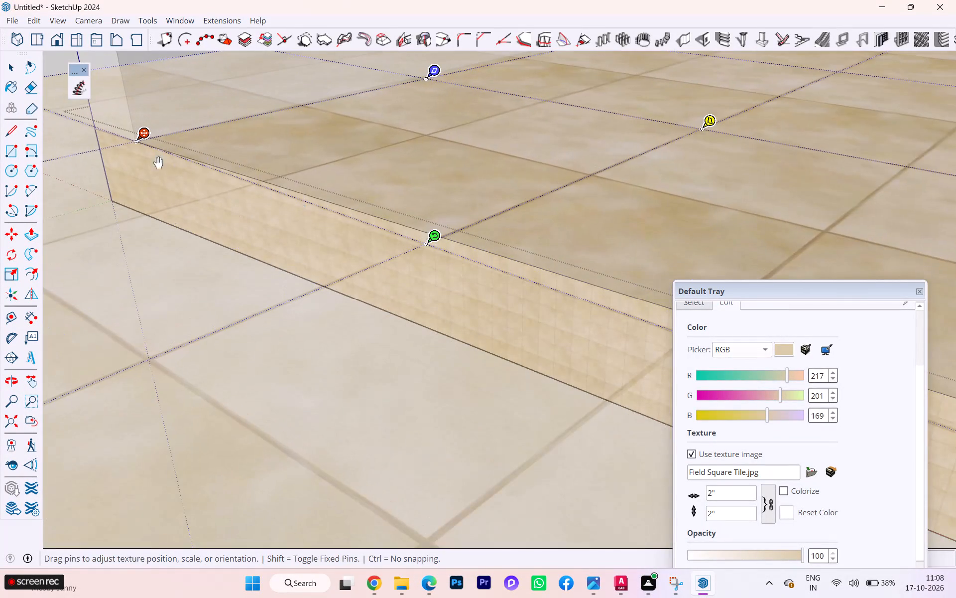
scroll(148, 159, "down", 8)
scroll(144, 173, "up", 1)
scroll(144, 174, "down", 2)
scroll(144, 174, "up", 1)
scroll(144, 173, "down", 2)
scroll(144, 173, "up", 1)
scroll(144, 173, "down", 13)
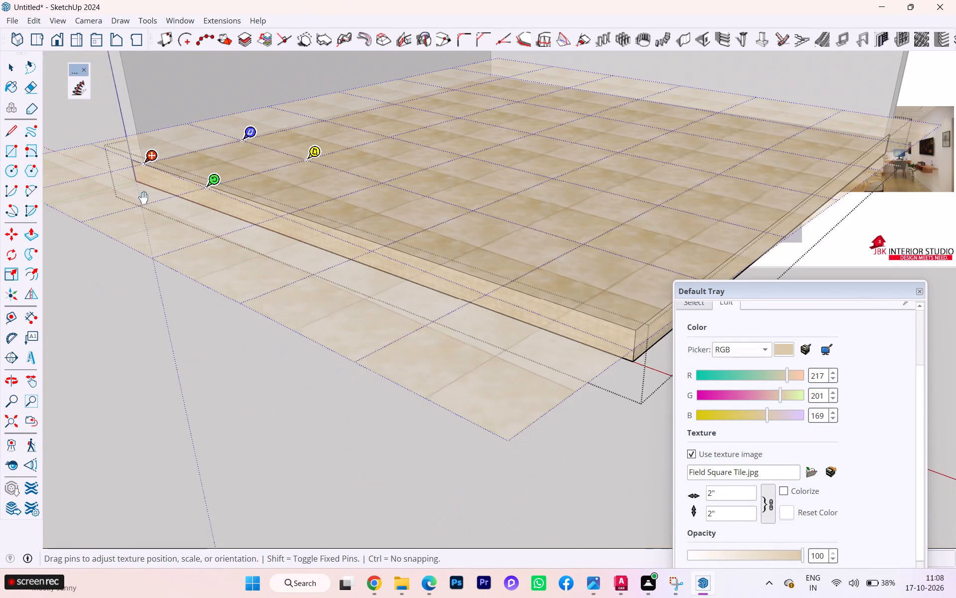
scroll(143, 198, "down", 2)
scroll(174, 199, "up", 2)
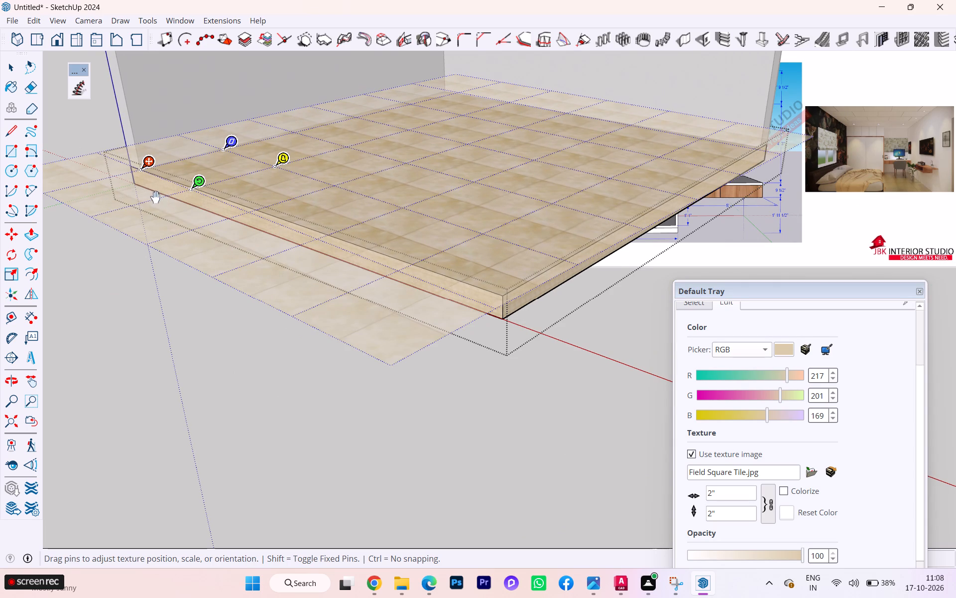
left_click_drag(198, 184, 204, 190)
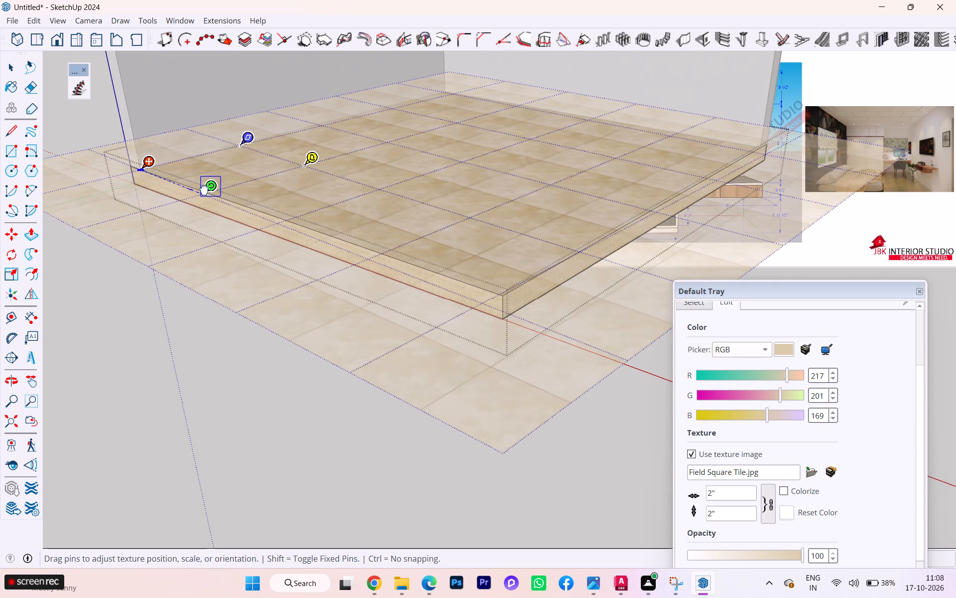
left_click_drag(204, 190, 205, 187)
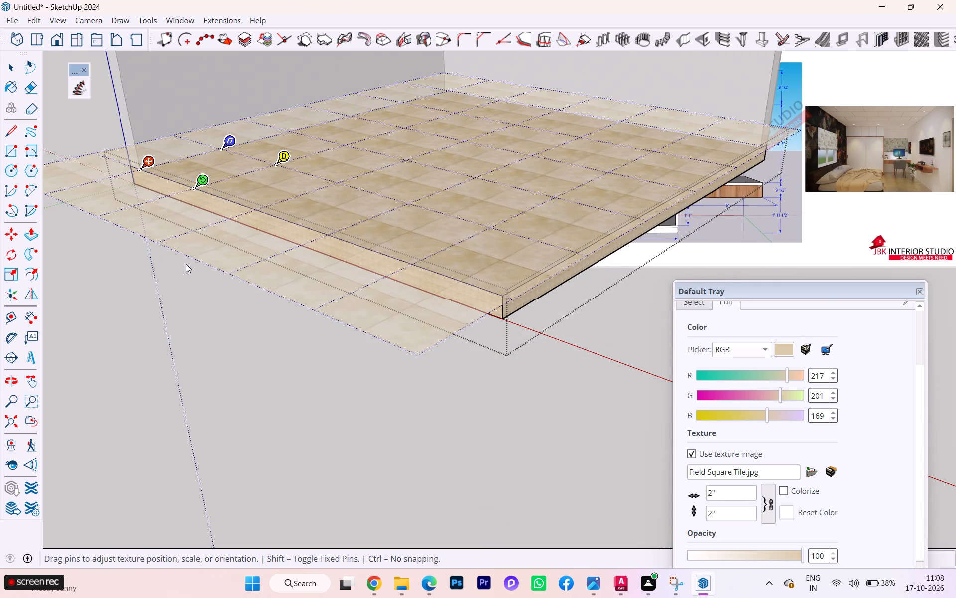
left_click(186, 264)
scroll(278, 276, "down", 3)
middle_click_drag(285, 329, 215, 429)
left_click(218, 414)
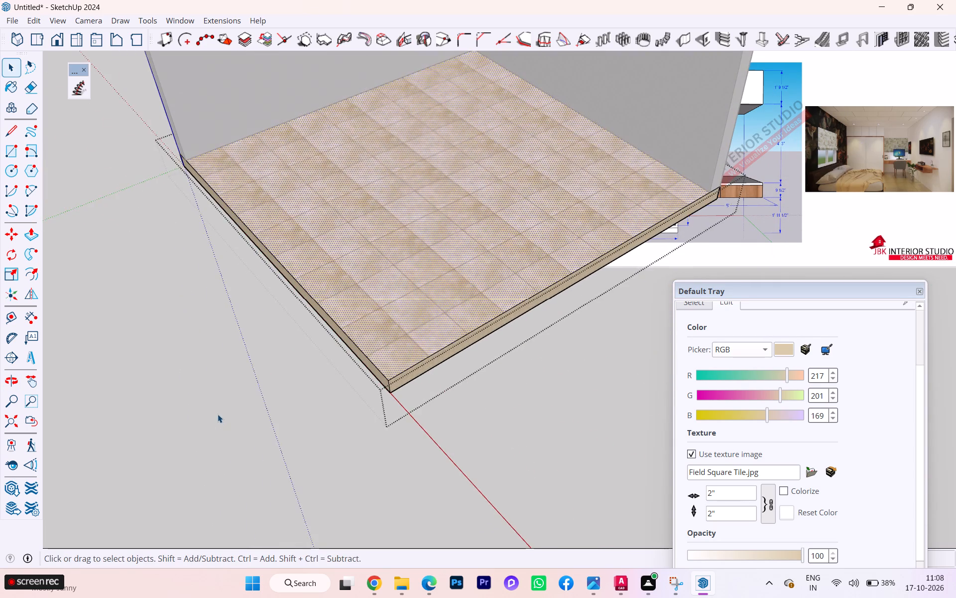
Examine the enlarged tile pattern across the room's floor.
scroll(188, 301, "down", 3)
scroll(189, 300, "up", 1)
scroll(189, 300, "down", 5)
scroll(297, 259, "up", 4)
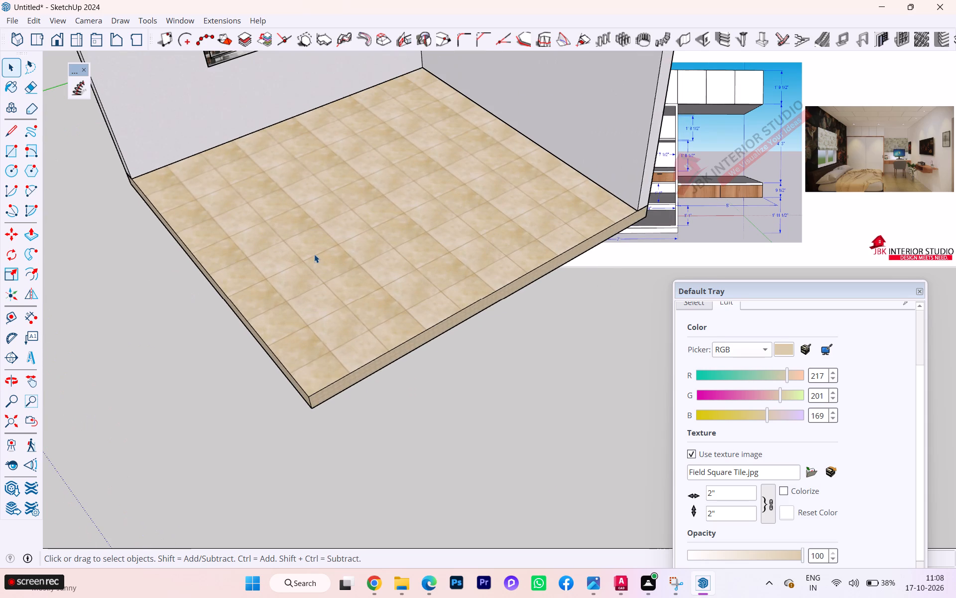
scroll(355, 327, "down", 5)
scroll(456, 353, "down", 1)
scroll(404, 342, "down", 1)
middle_click_drag(402, 338, 385, 210)
scroll(363, 219, "up", 4)
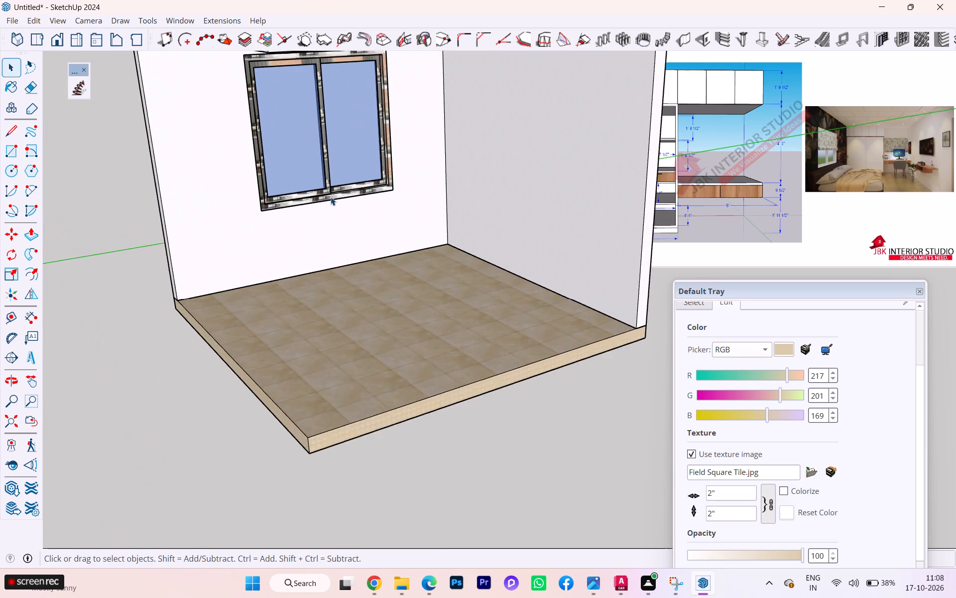
Open the room group and the window nested in its wall for editing.
scroll(328, 193, "up", 4)
left_click(193, 264)
scroll(243, 213, "up", 5)
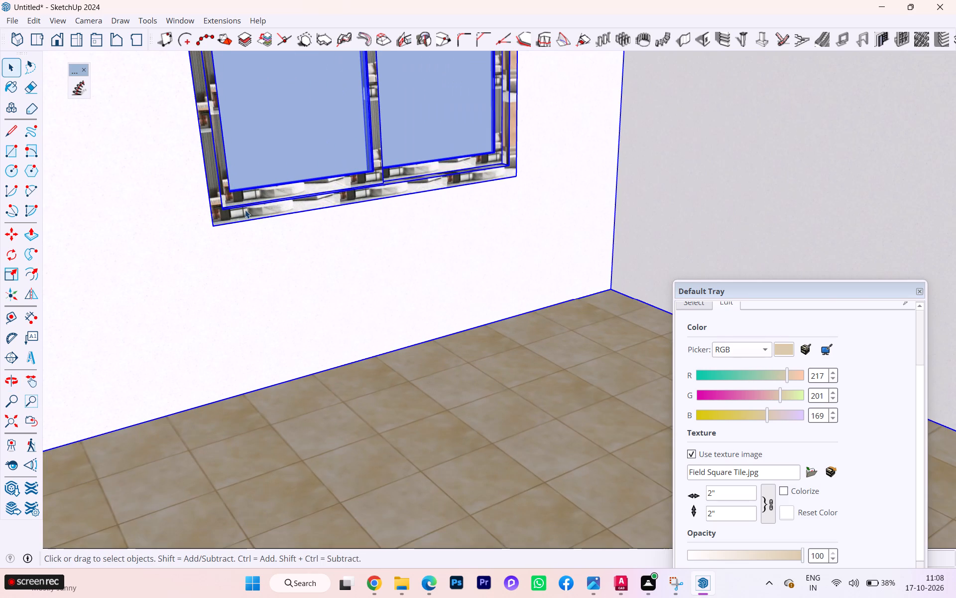
double_click(246, 210)
double_click(232, 219)
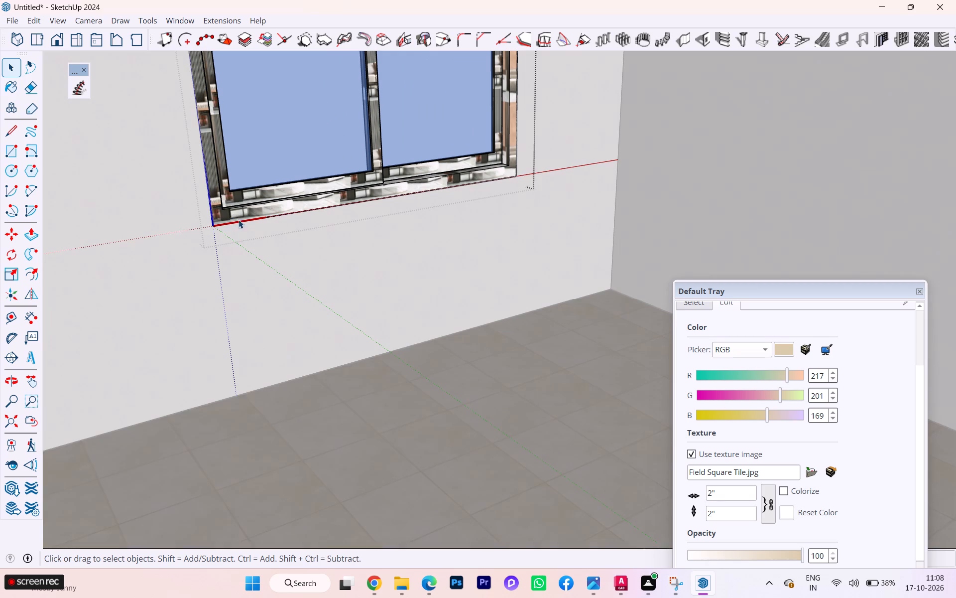
left_click(265, 242)
double_click(255, 207)
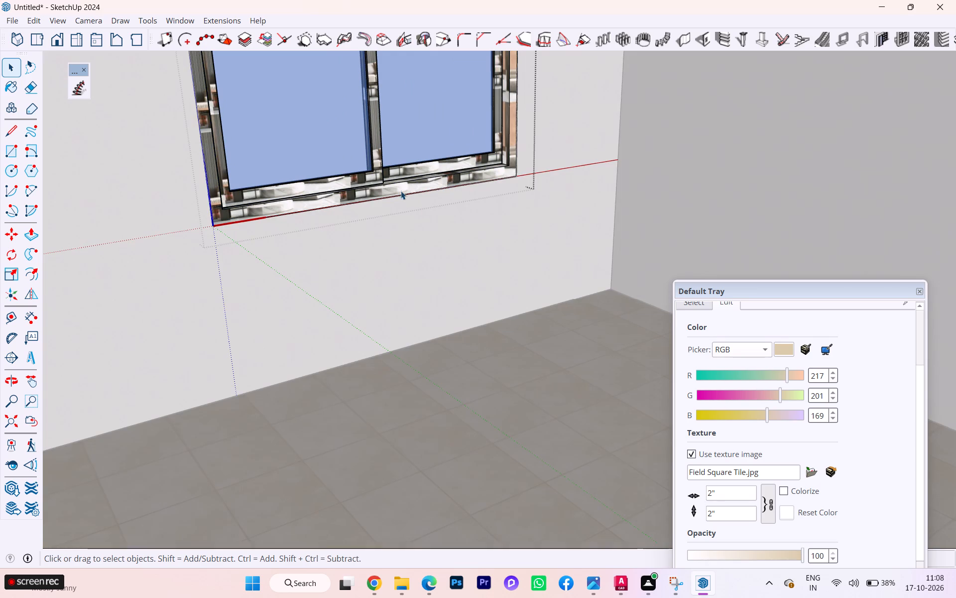
Paint the window's outer frame and both inner sash frames with Wood Cherry Original from the Wood materials.
left_click(392, 183)
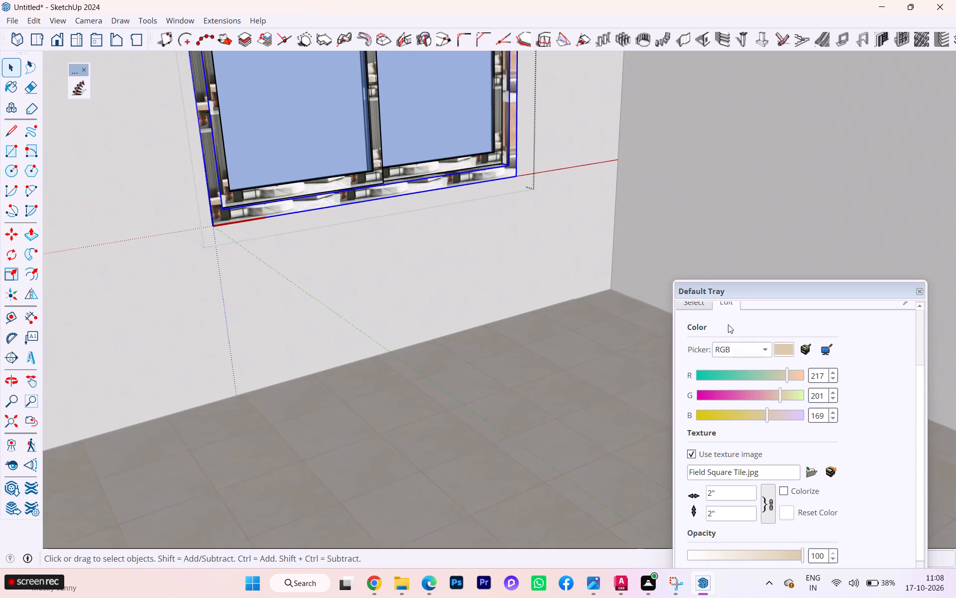
scroll(704, 341, "up", 2)
left_click(693, 375)
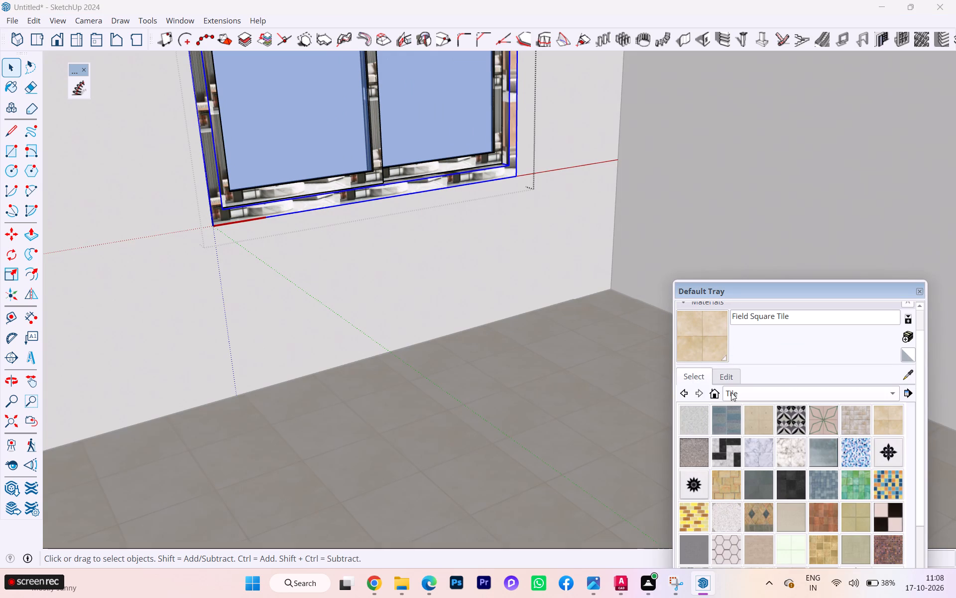
scroll(729, 410, "up", 2)
left_click(741, 395)
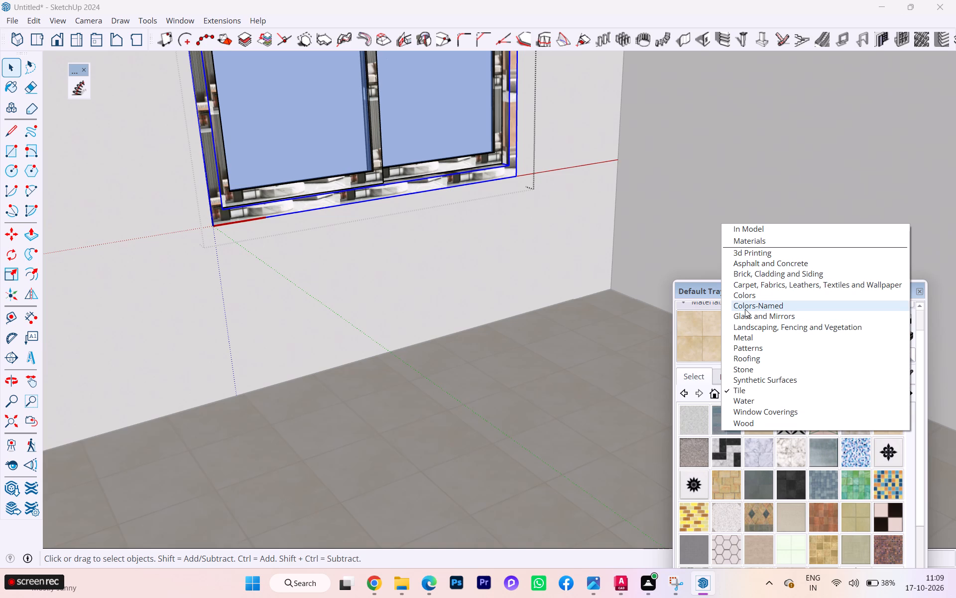
left_click(745, 425)
left_click(759, 419)
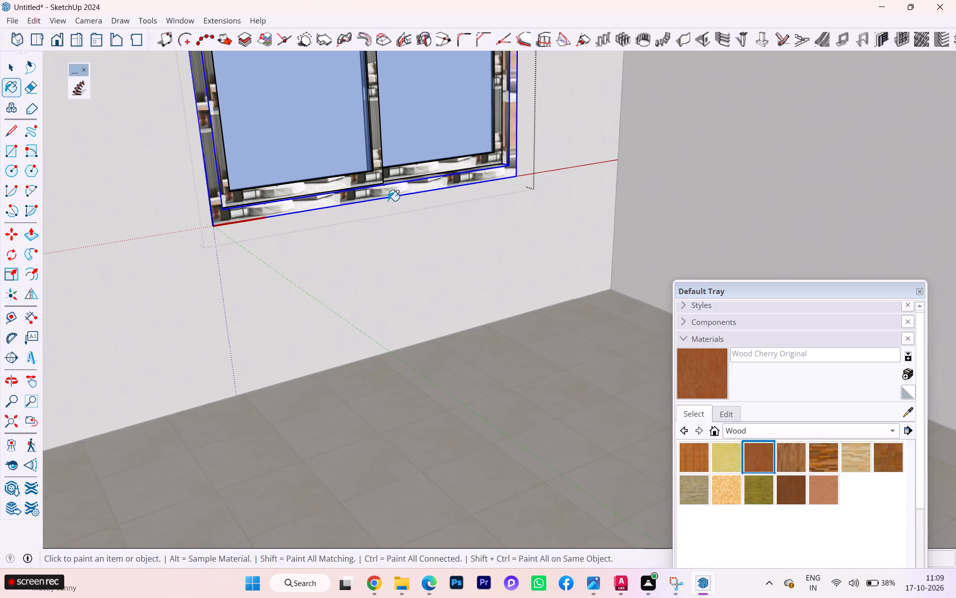
left_click(384, 191)
double_click(382, 191)
left_click(381, 177)
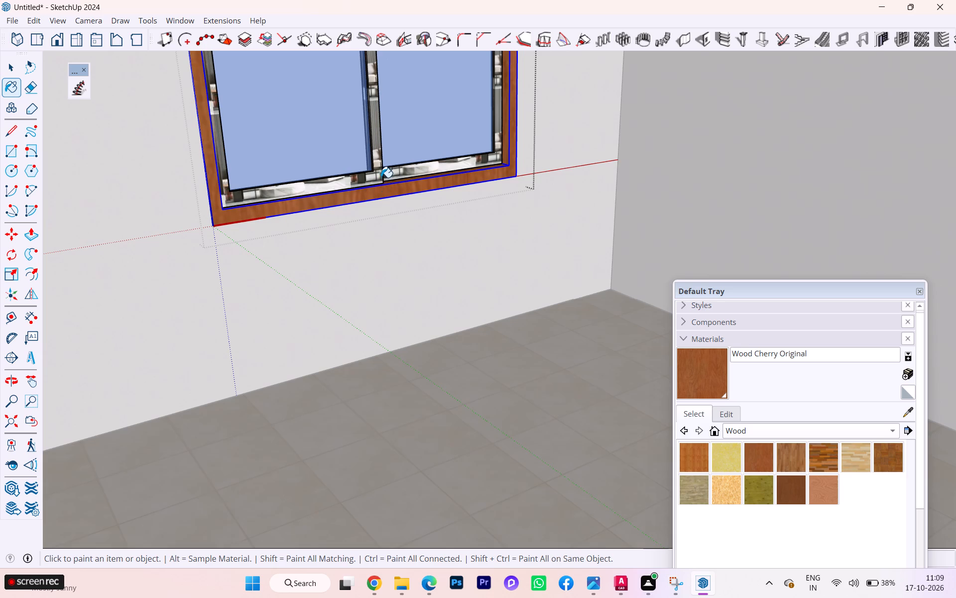
left_click(401, 177)
Inspect the painted window frames from inside and outside the room.
scroll(402, 176, "down", 8)
scroll(412, 185, "up", 2)
scroll(412, 185, "down", 6)
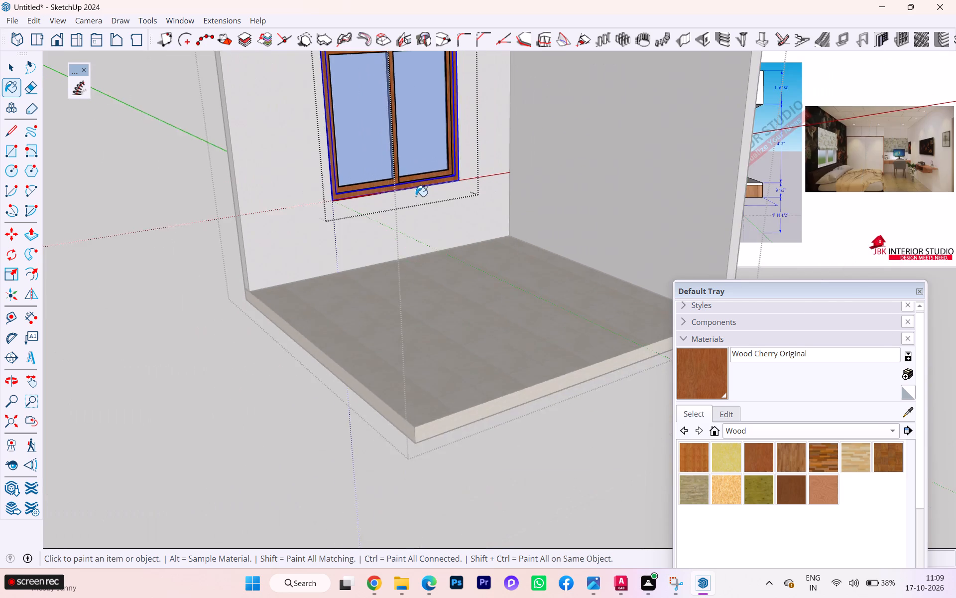
middle_click_drag(414, 197, 955, 159)
middle_click_drag(450, 234, 663, 217)
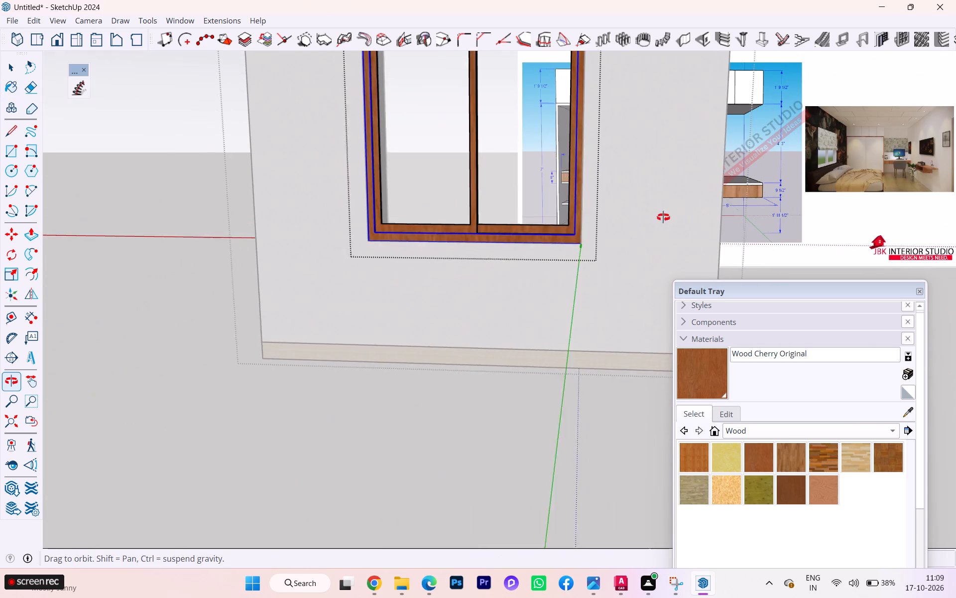
middle_click_drag(663, 217, 25, 321)
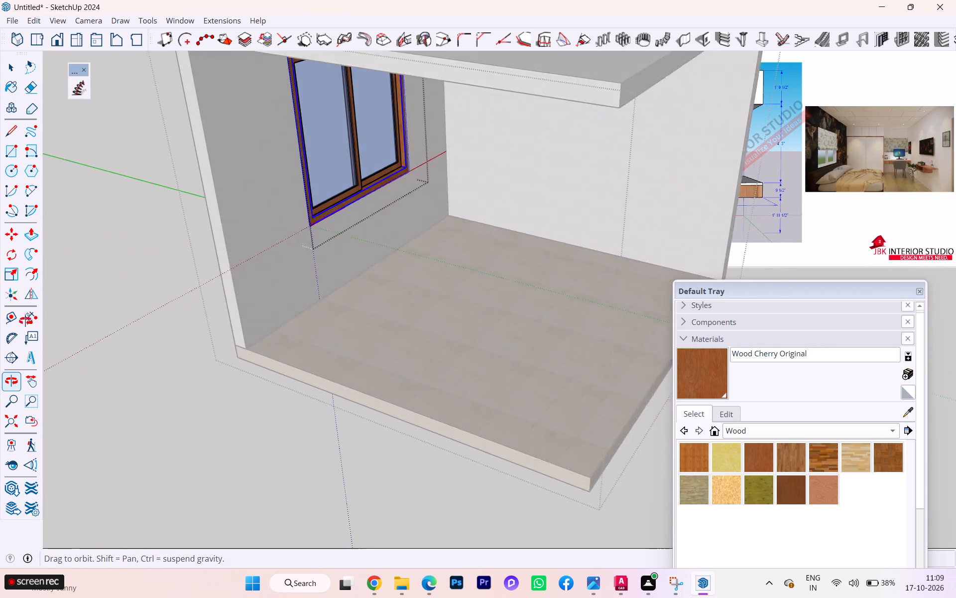
middle_click_drag(25, 321, 29, 297)
Close the window and room groups to finish editing them.
key("space")
left_click(119, 171)
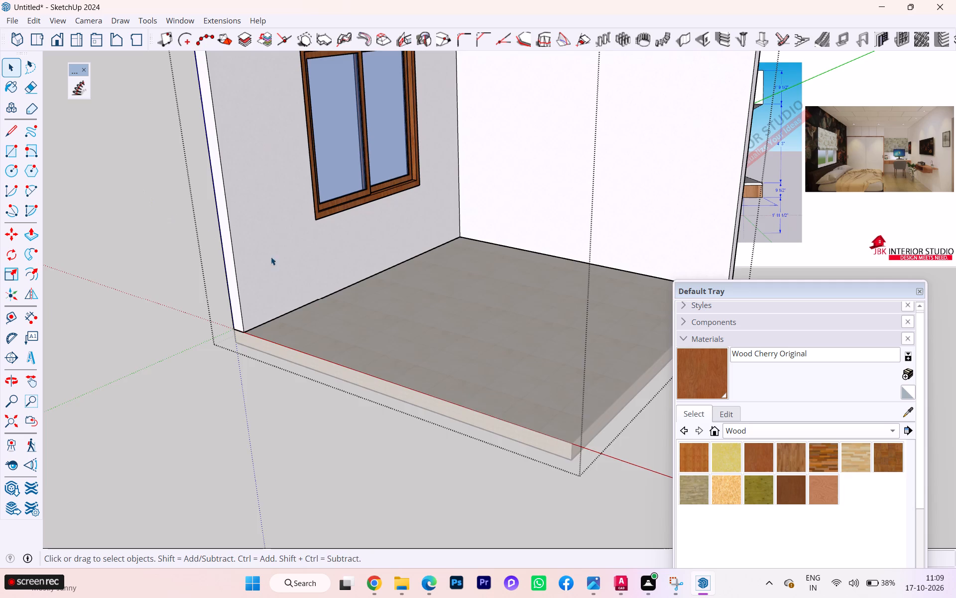
scroll(295, 246, "down", 1)
middle_click_drag(296, 245, 119, 257)
scroll(336, 297, "up", 1)
left_click(193, 377)
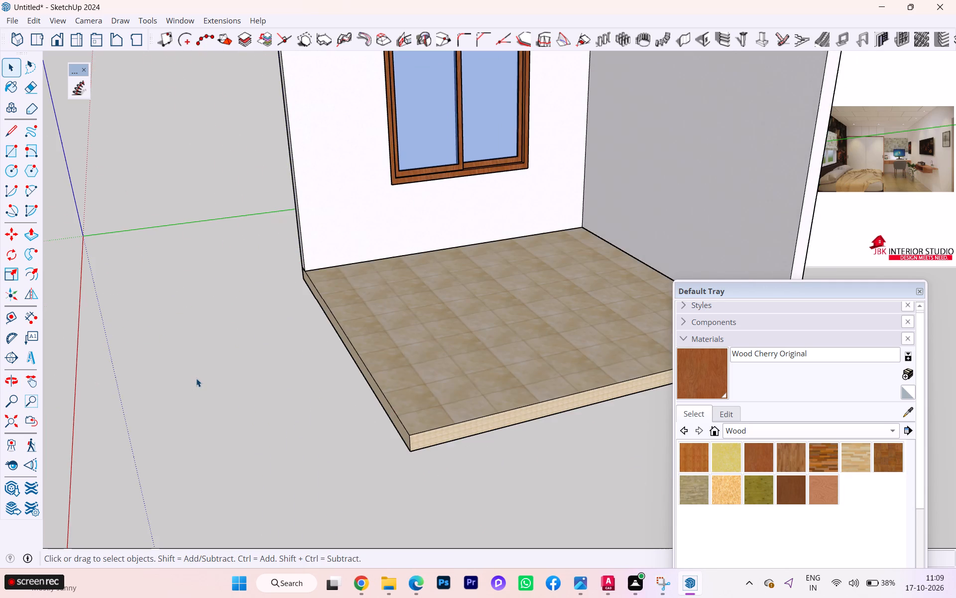
scroll(207, 342, "down", 1)
middle_click_drag(206, 338, 207, 260)
scroll(295, 335, "down", 1)
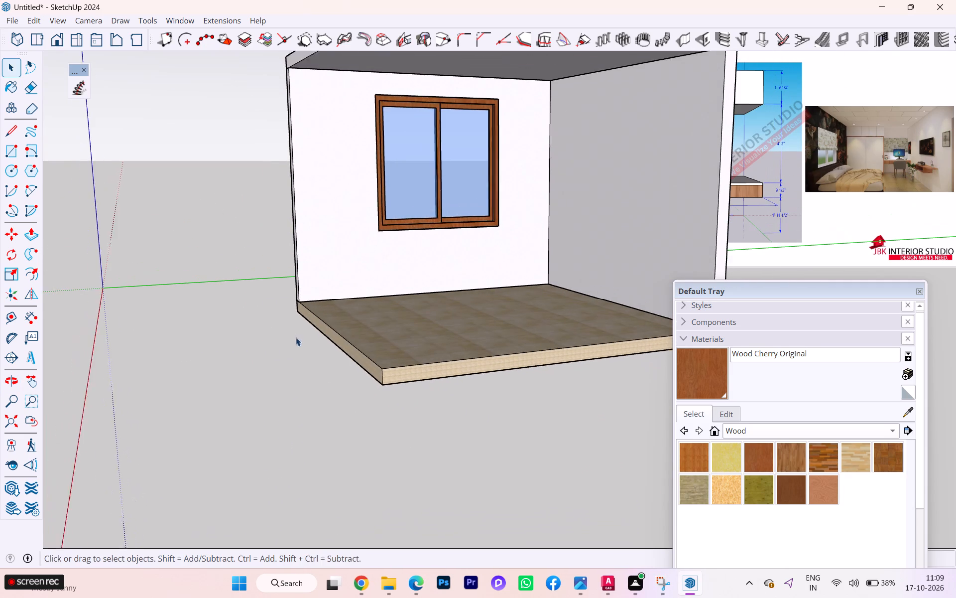
scroll(296, 337, "down", 4)
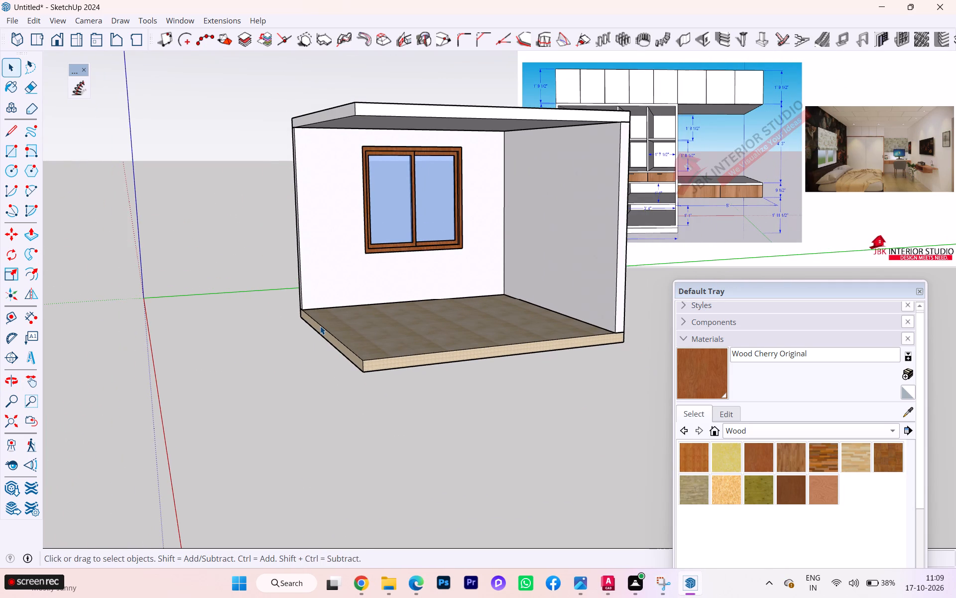
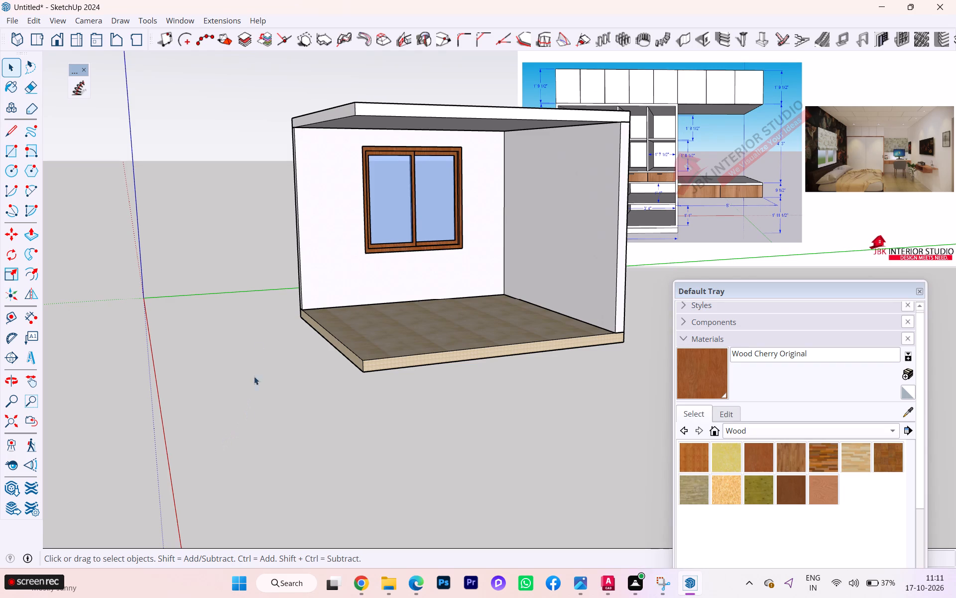
In the room group, with the window wall's inner face selected, replace the Wood Cherry Original material's texture image with image.jpg.
scroll(255, 335, "up", 4)
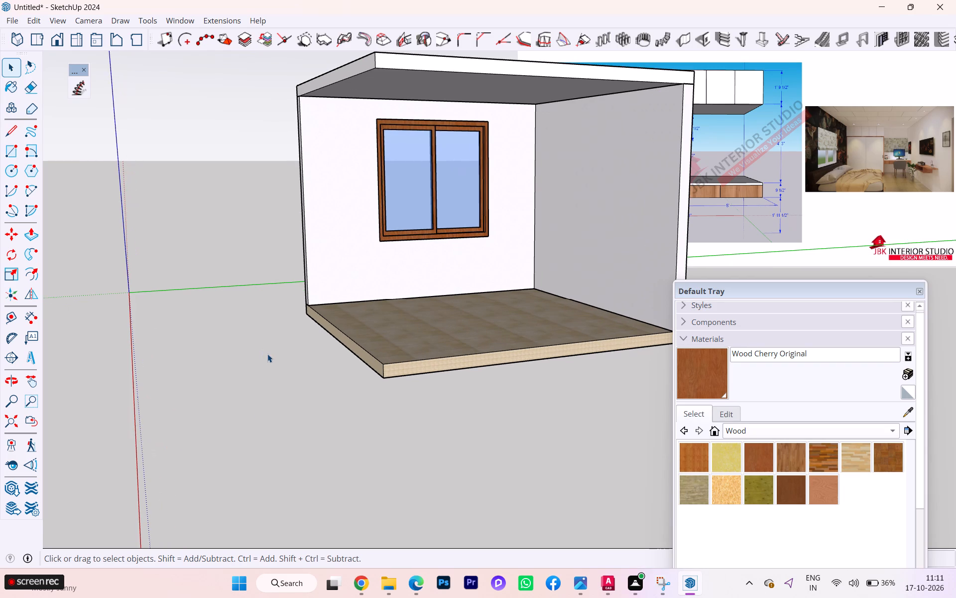
scroll(222, 387, "up", 1)
scroll(228, 382, "down", 1)
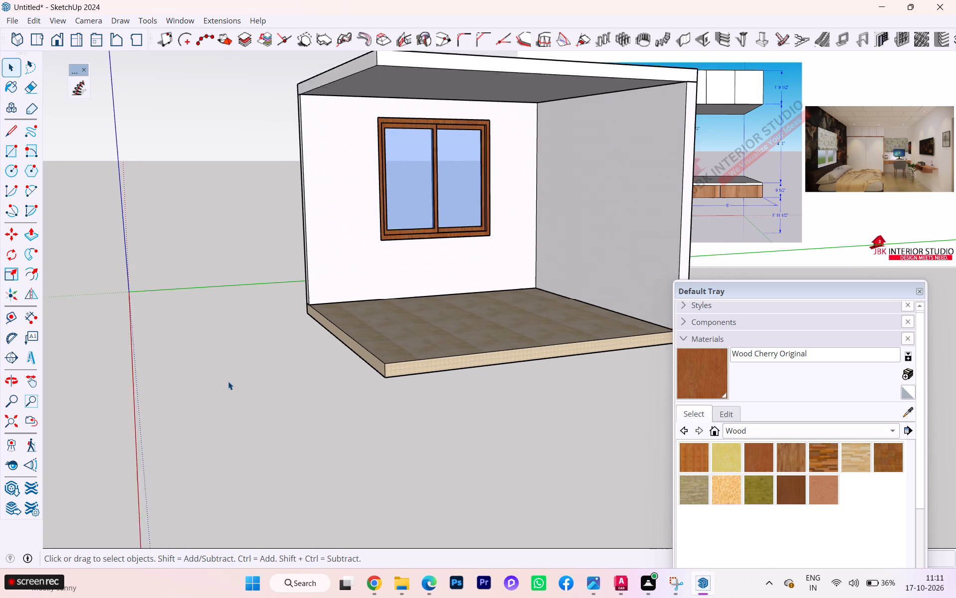
scroll(228, 381, "down", 1)
scroll(178, 394, "down", 5)
scroll(332, 333, "up", 3)
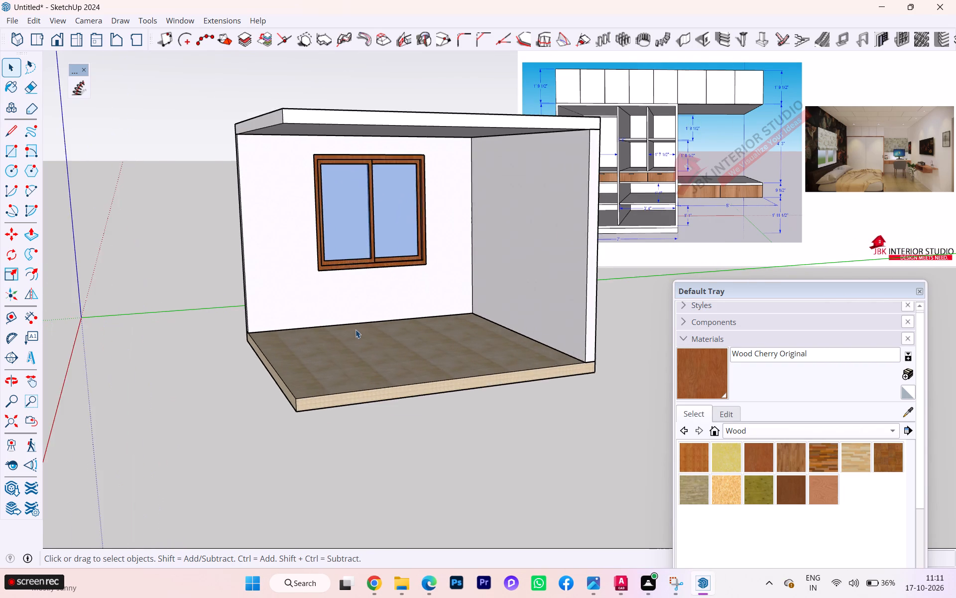
scroll(357, 329, "up", 4)
scroll(338, 361, "down", 2)
middle_click_drag(336, 365, 435, 373)
scroll(435, 372, "up", 1)
double_click(218, 300)
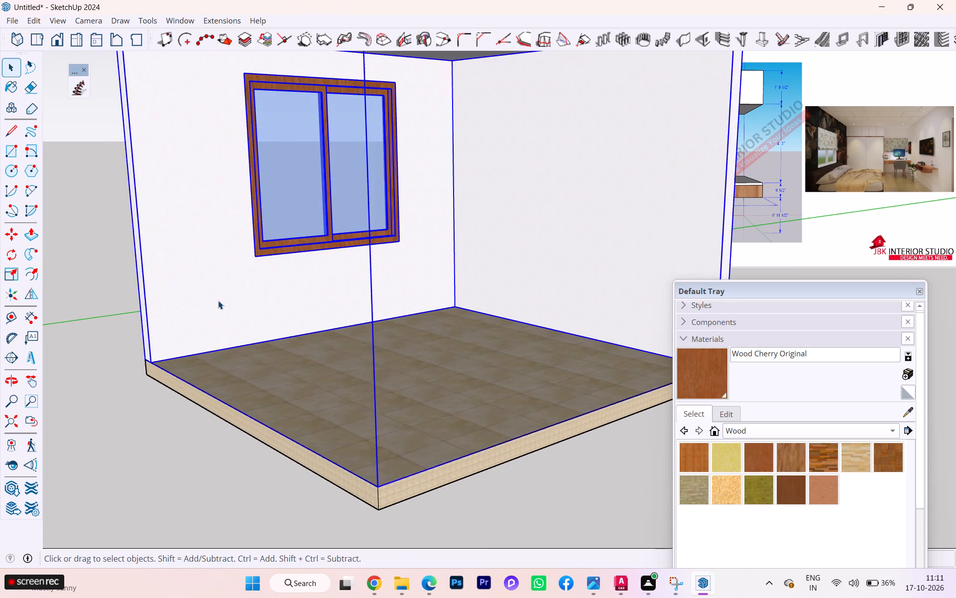
double_click(204, 304)
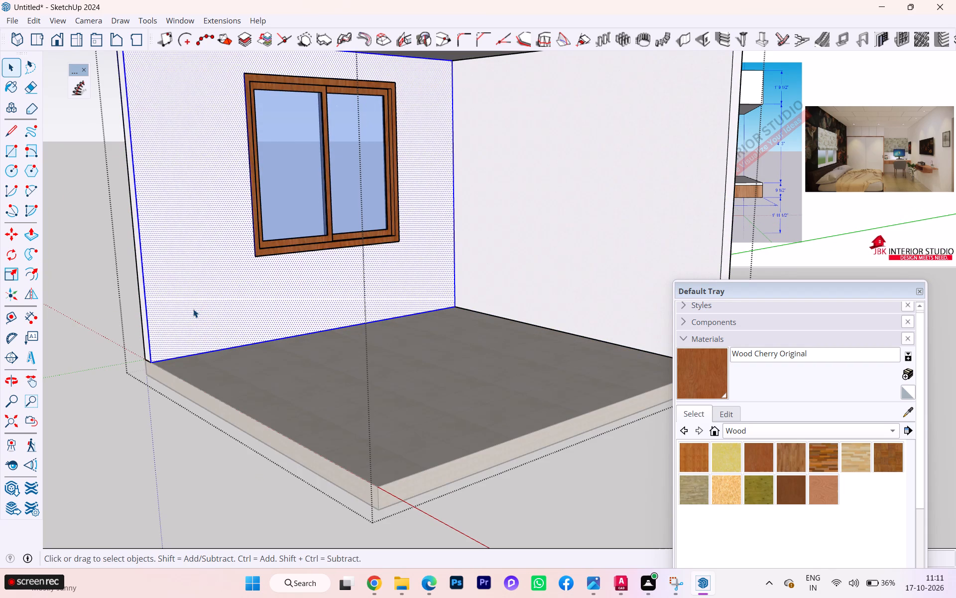
left_click(193, 309)
left_click(193, 309)
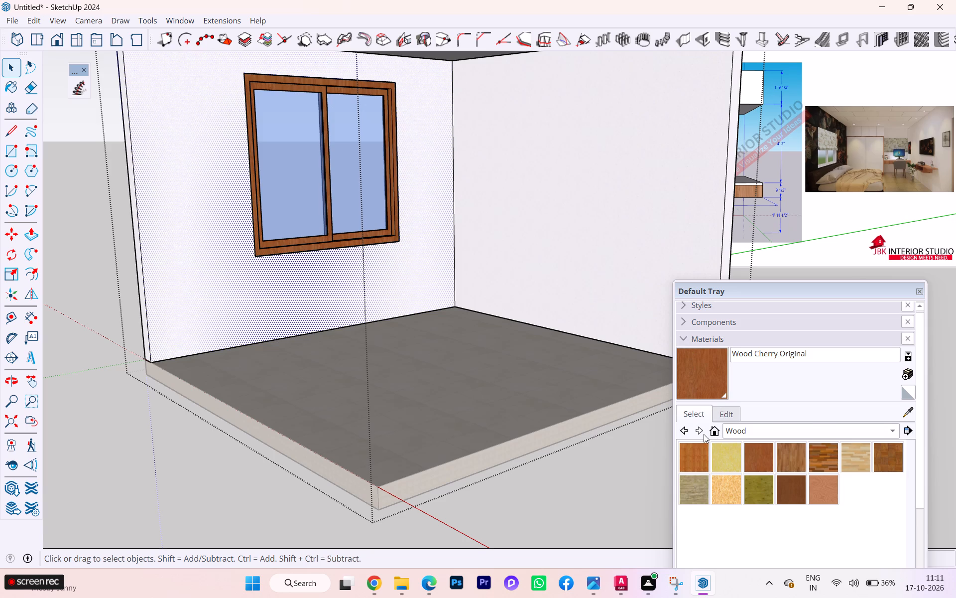
left_click(680, 430)
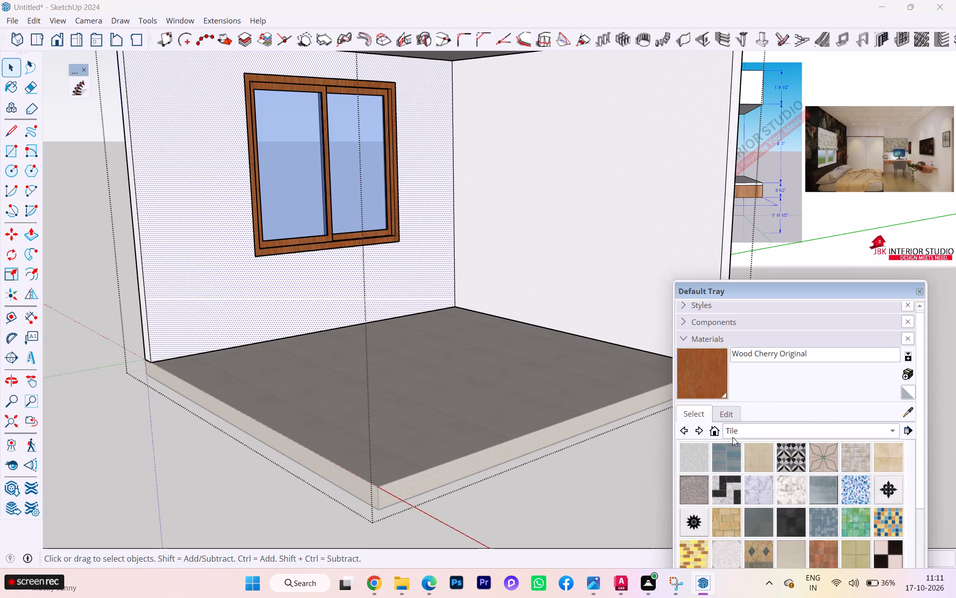
left_click(690, 429)
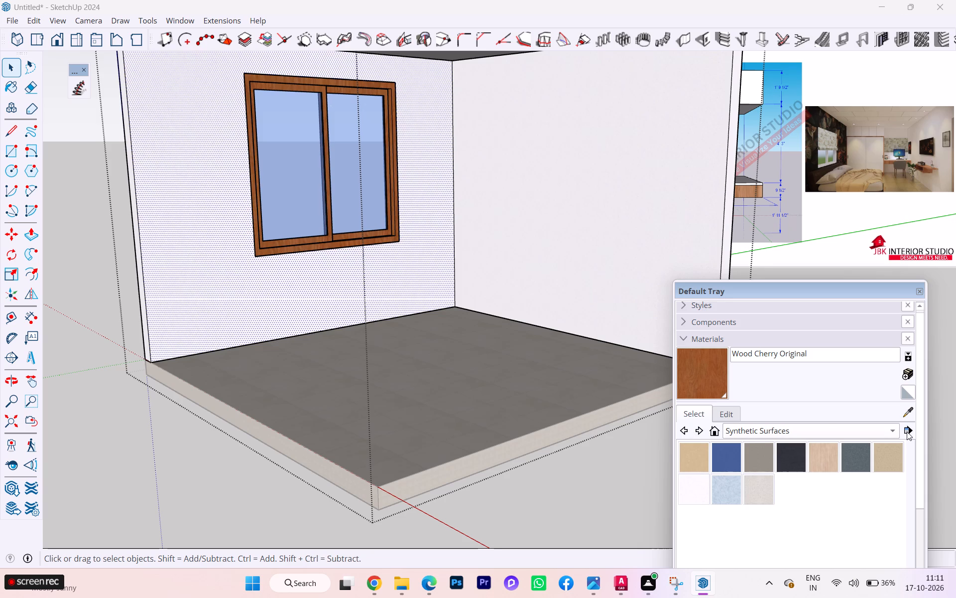
left_click(728, 419)
scroll(758, 466, "down", 5)
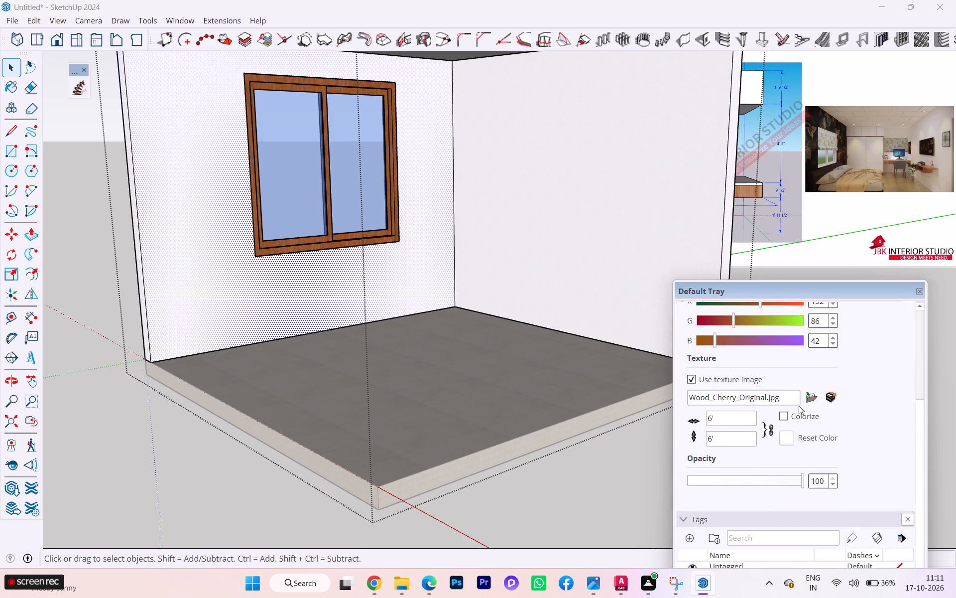
left_click(810, 398)
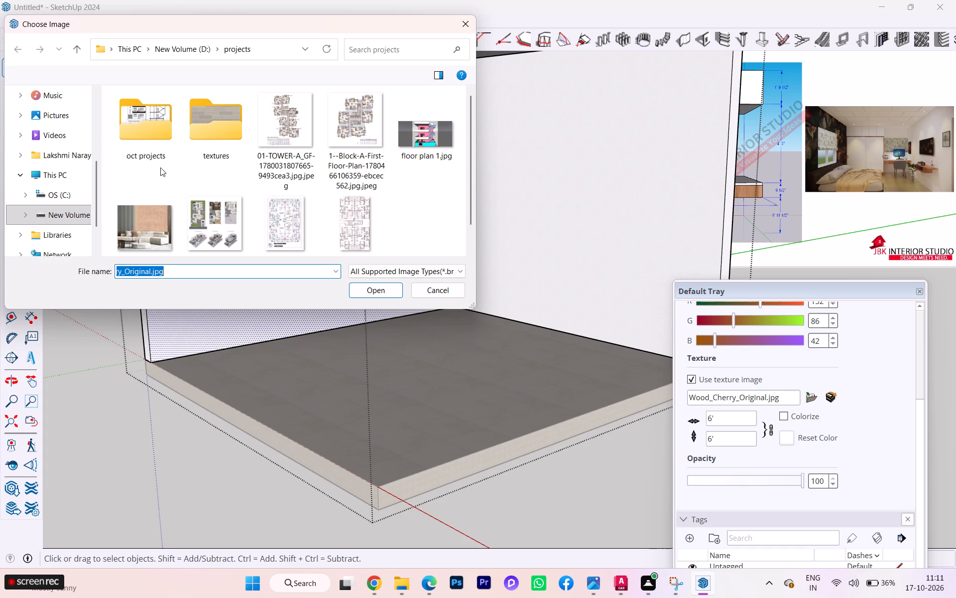
left_click(152, 234)
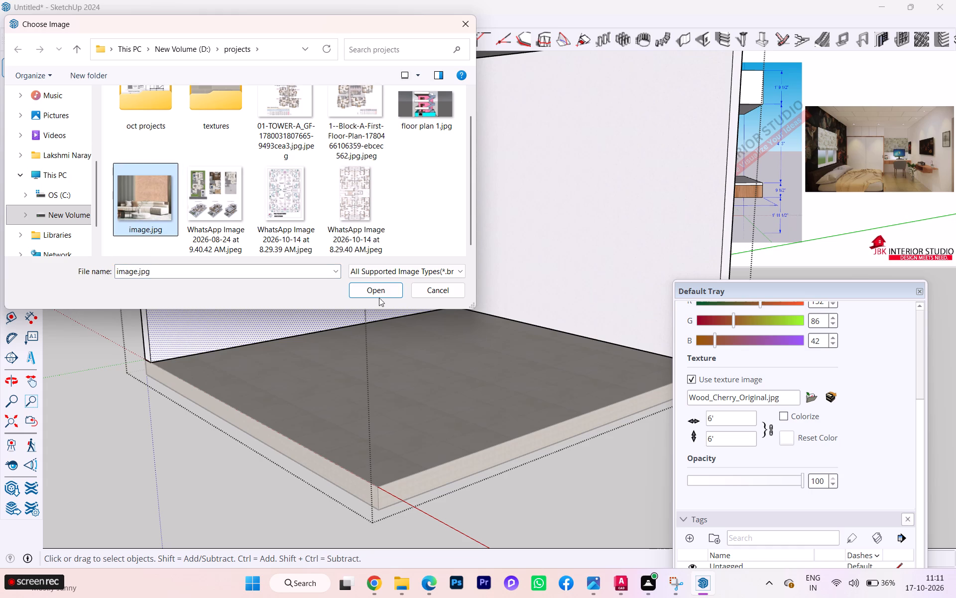
left_click(375, 288)
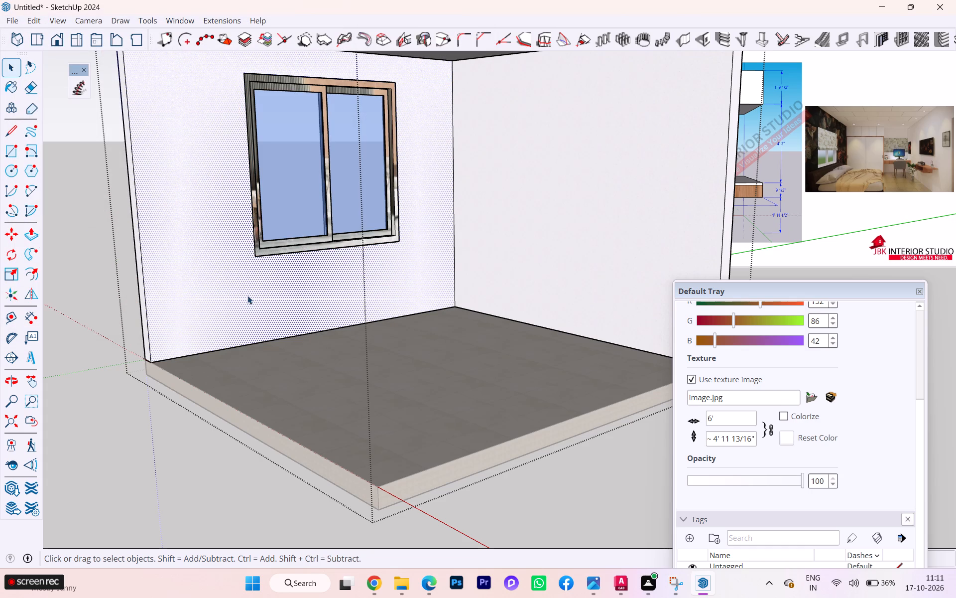
Paint the inner face of the window wall with the image.jpg-textured Wood Cherry Original material.
key("Escape")
left_click(241, 301)
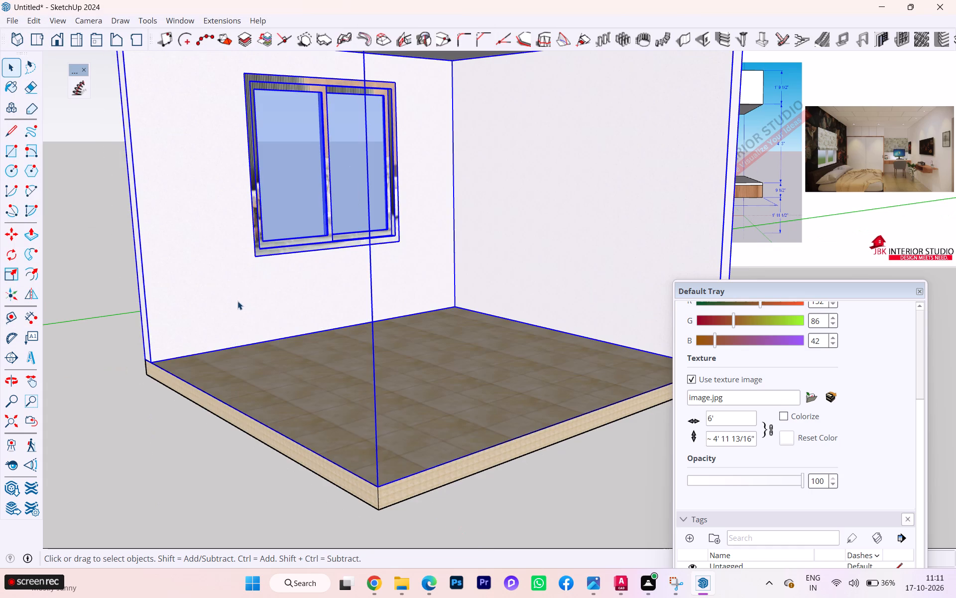
double_click(209, 301)
left_click(186, 302)
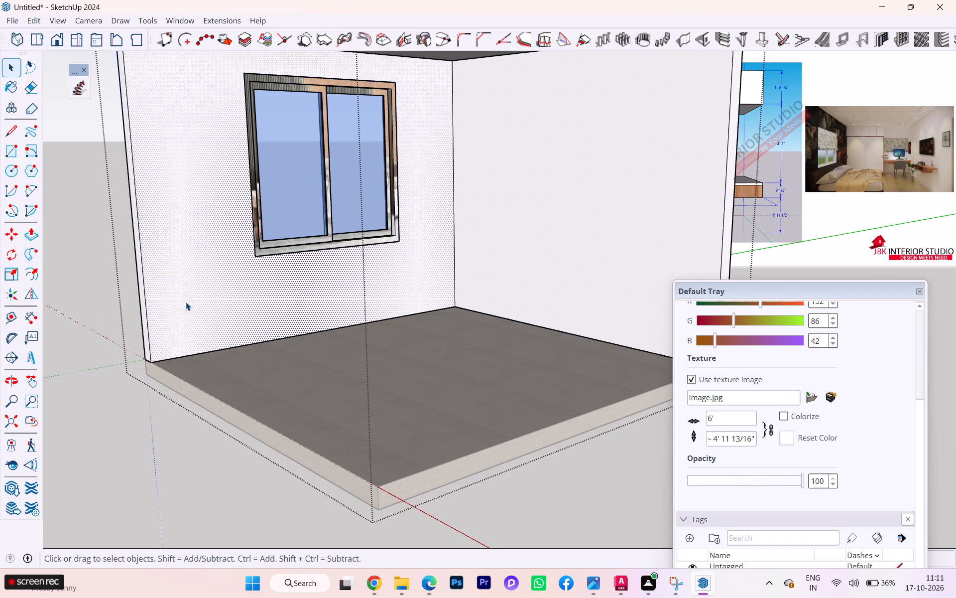
scroll(766, 334, "up", 5)
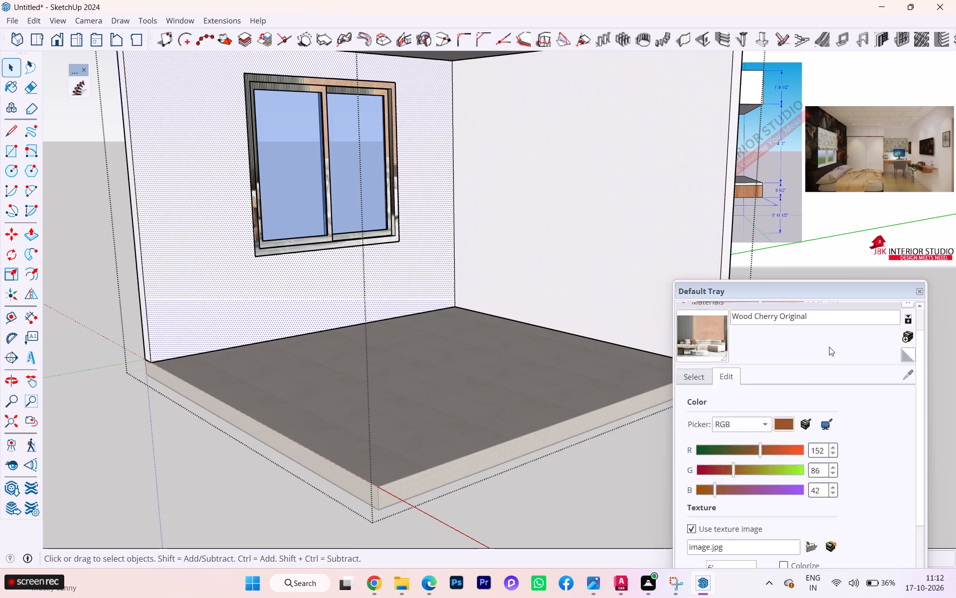
scroll(829, 347, "up", 1)
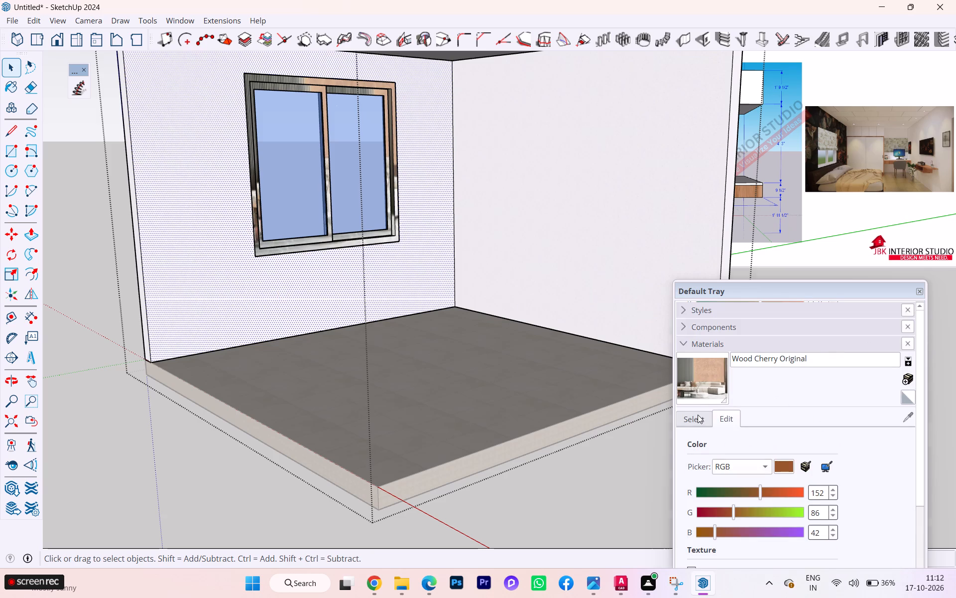
left_click(698, 415)
left_click(910, 420)
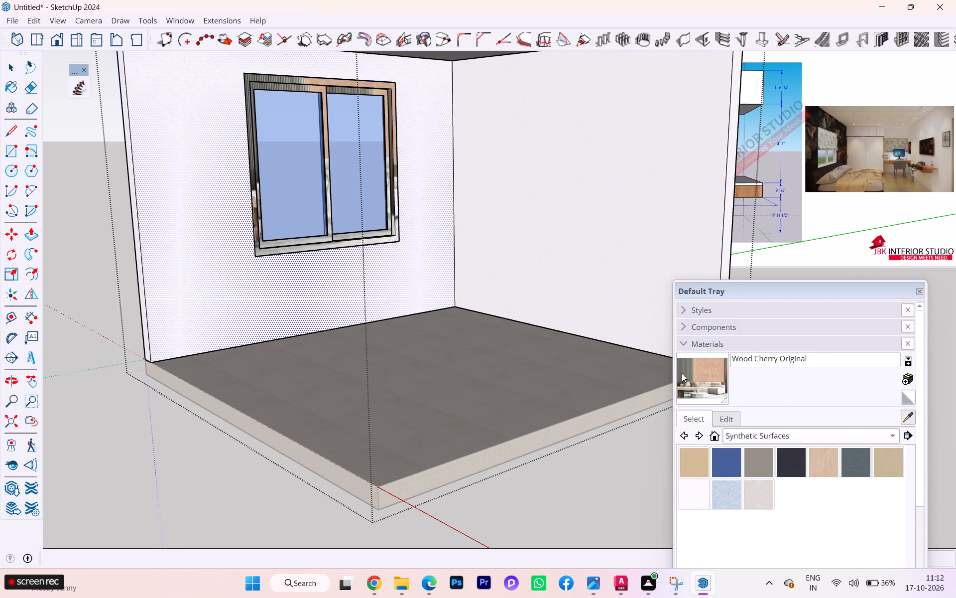
left_click(684, 369)
left_click(217, 262)
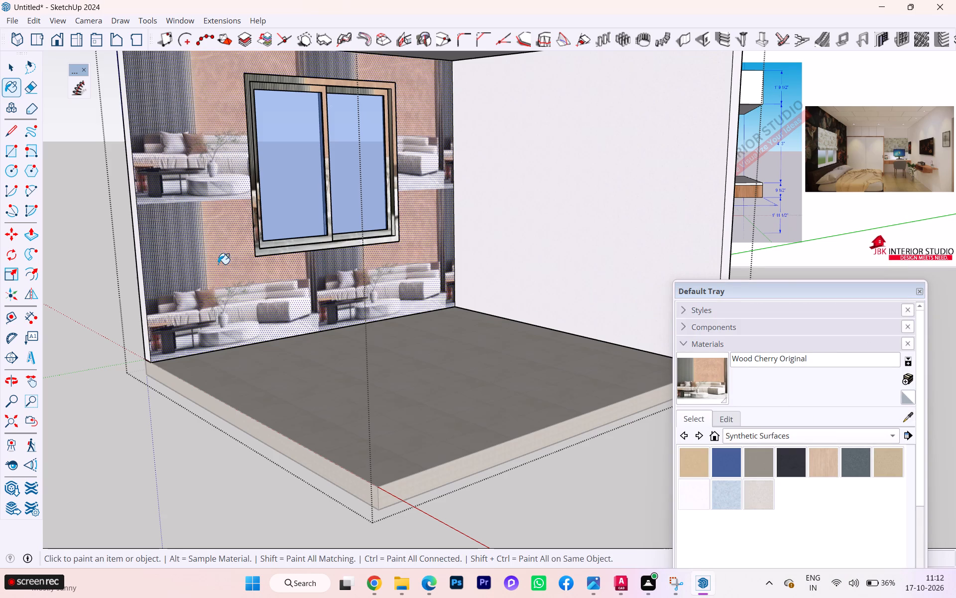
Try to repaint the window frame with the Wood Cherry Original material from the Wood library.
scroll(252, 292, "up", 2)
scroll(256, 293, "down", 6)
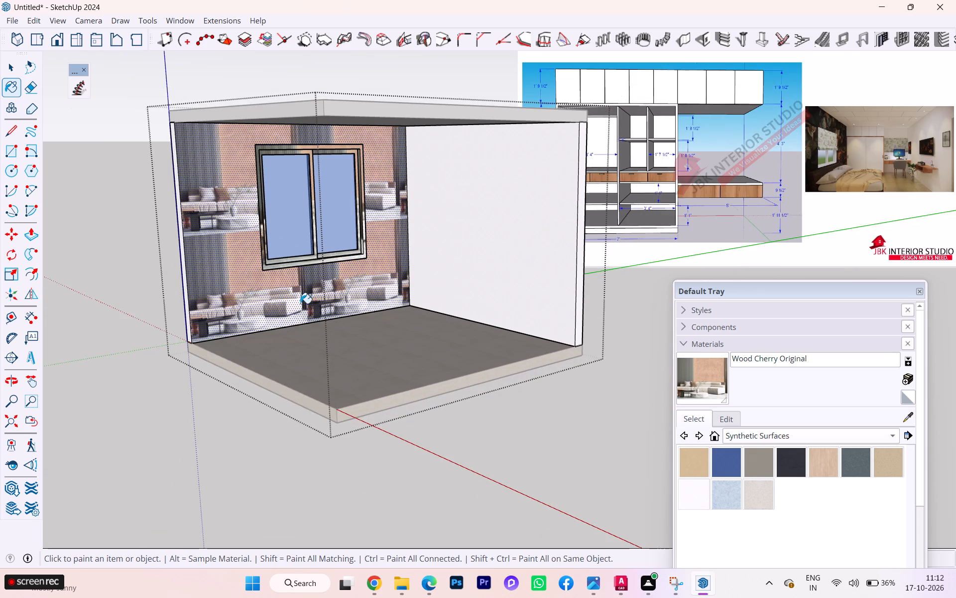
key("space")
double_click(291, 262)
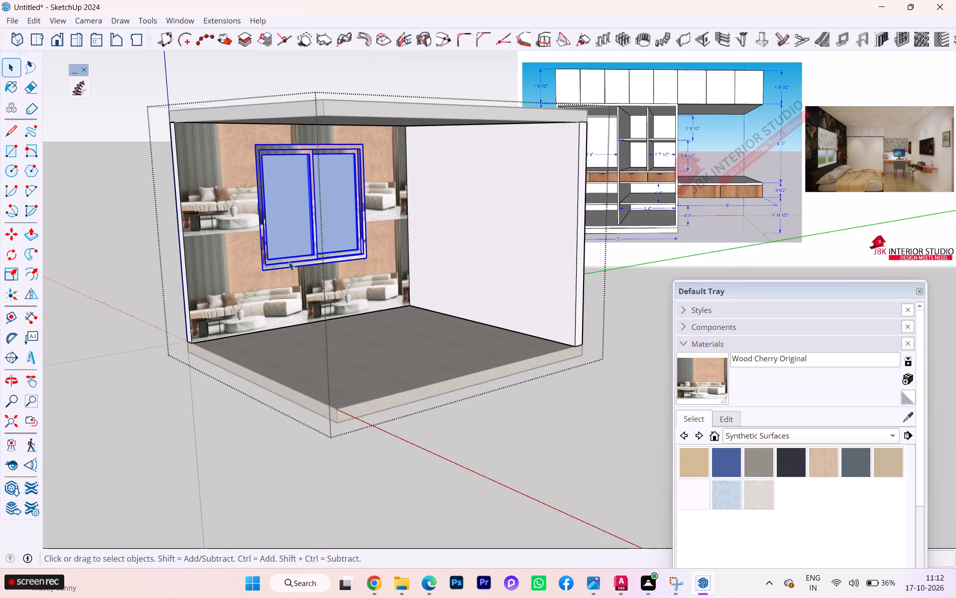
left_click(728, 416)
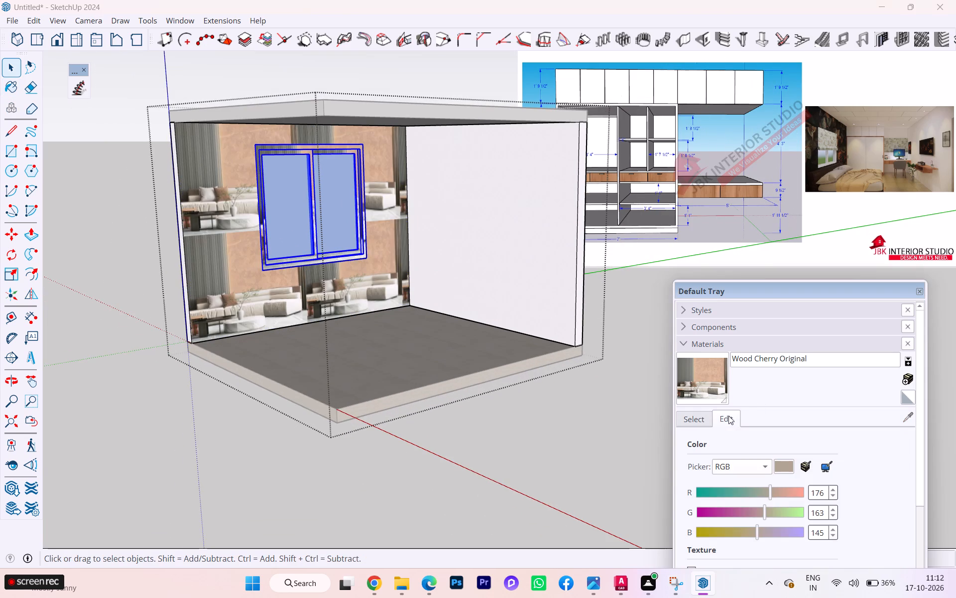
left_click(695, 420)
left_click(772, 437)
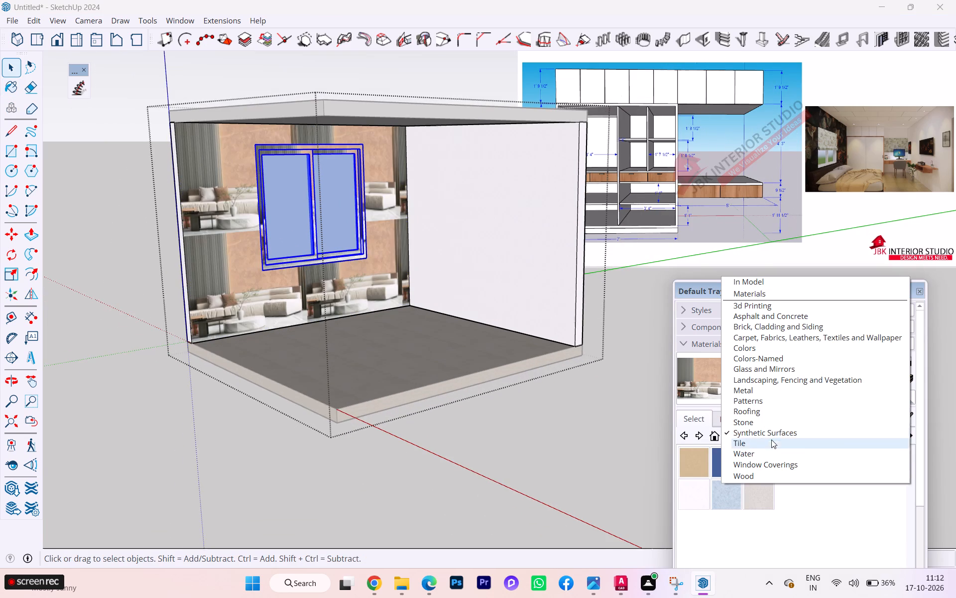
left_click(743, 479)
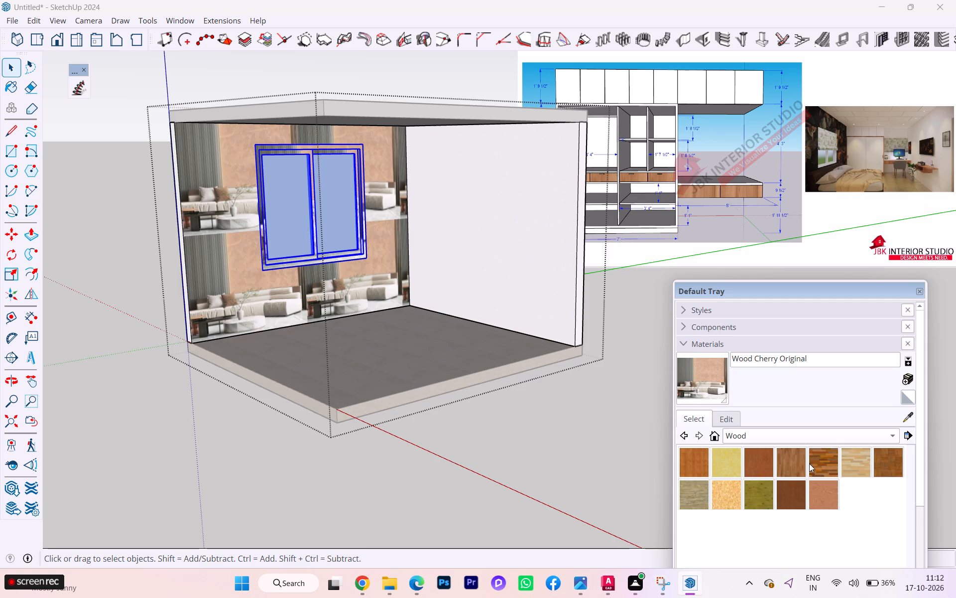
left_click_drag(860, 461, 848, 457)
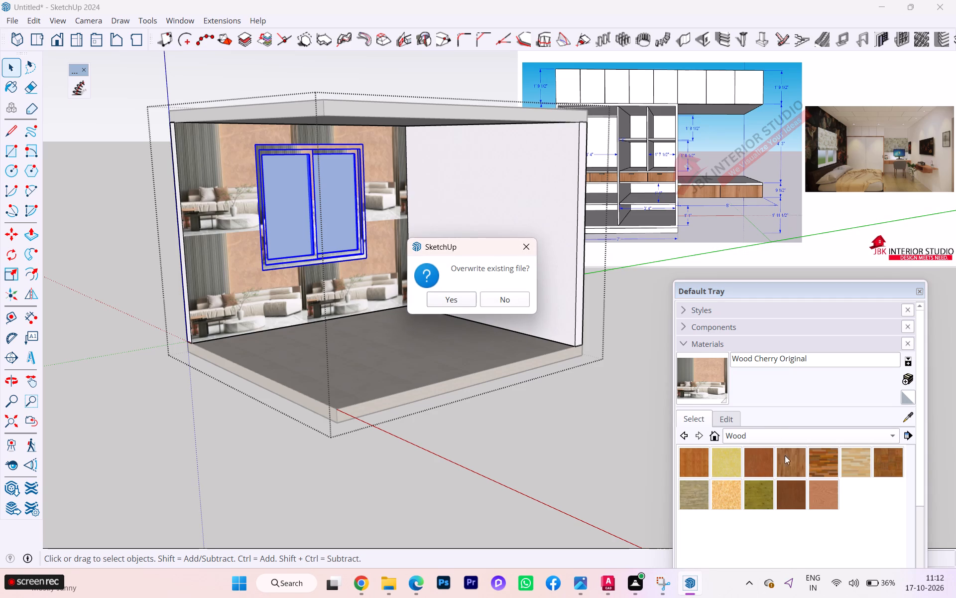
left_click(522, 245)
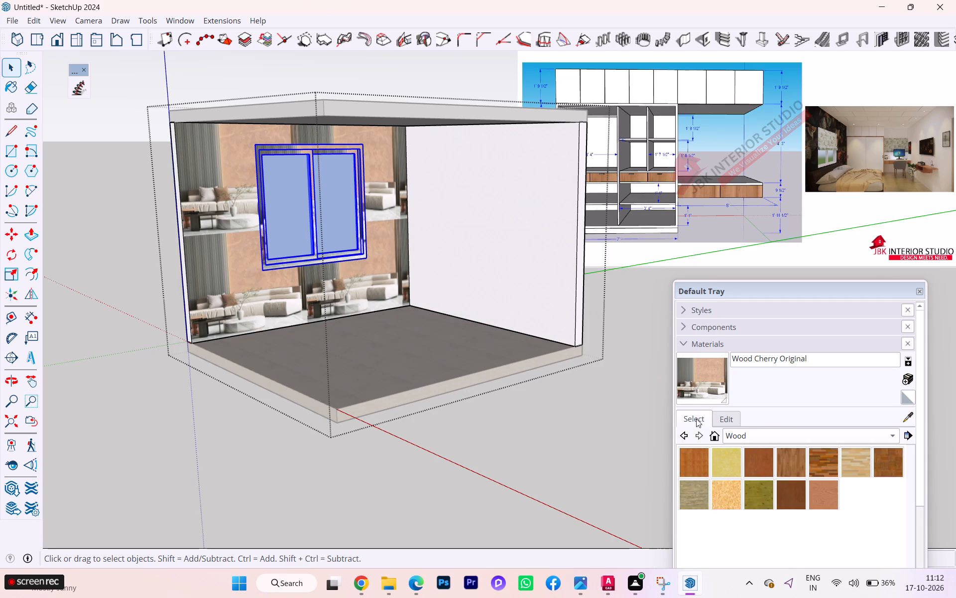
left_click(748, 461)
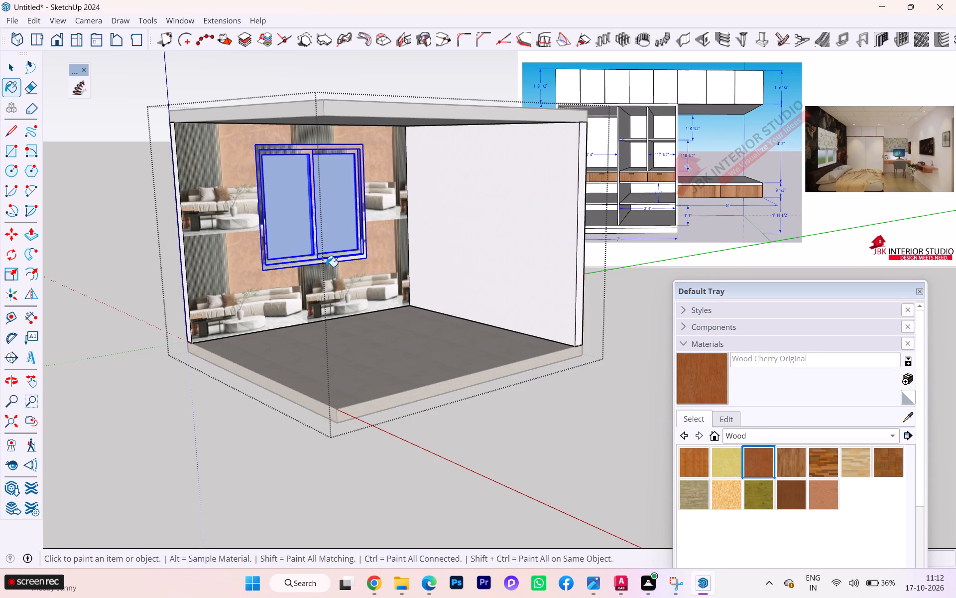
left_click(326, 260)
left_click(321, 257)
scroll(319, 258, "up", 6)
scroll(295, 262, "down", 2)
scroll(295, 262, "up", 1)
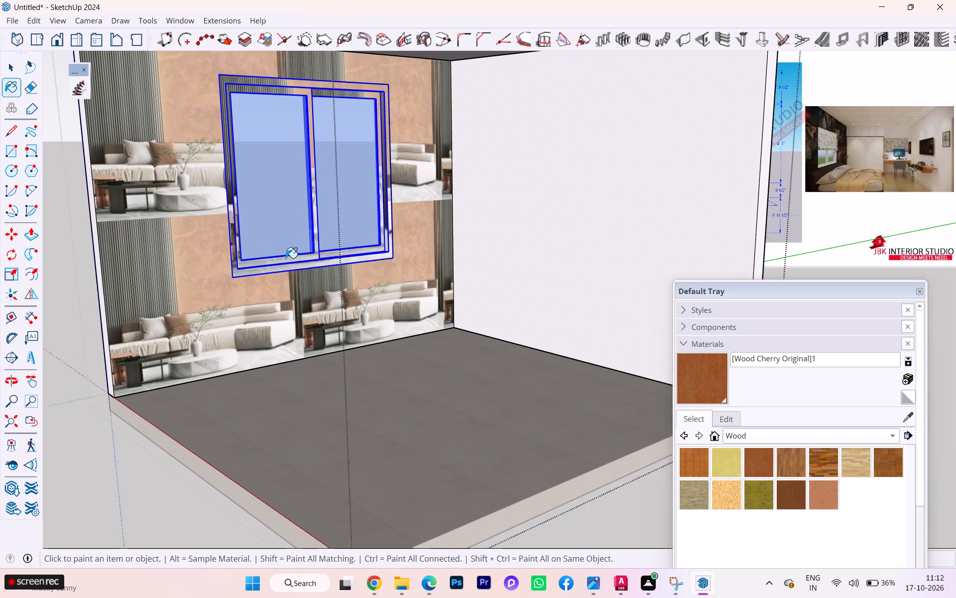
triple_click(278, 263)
Open the window group for editing, paint its outer frame and sash frames with Wood Bamboo, and close the group.
scroll(279, 268, "up", 3)
key("space")
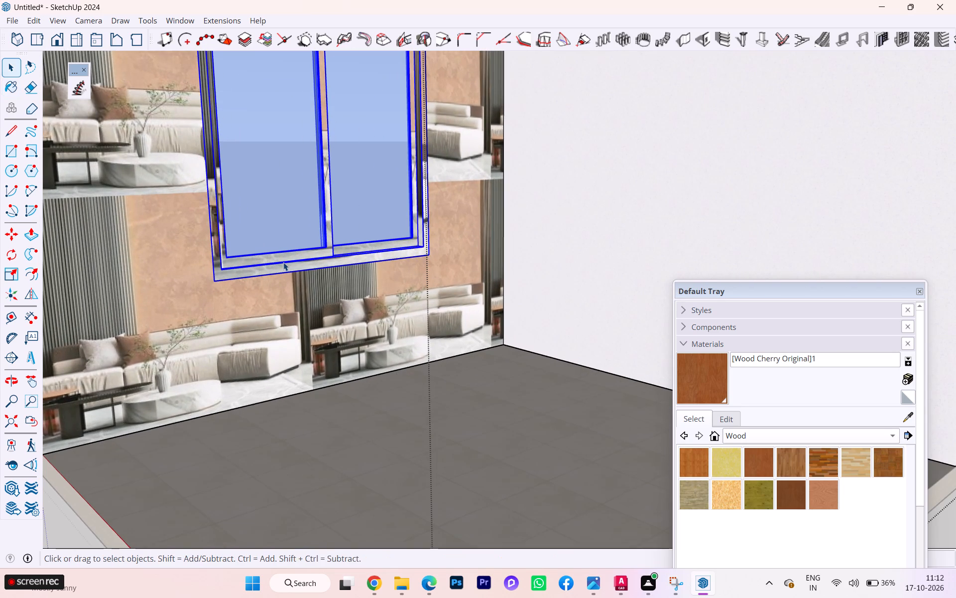
double_click(283, 261)
left_click(283, 260)
double_click(281, 267)
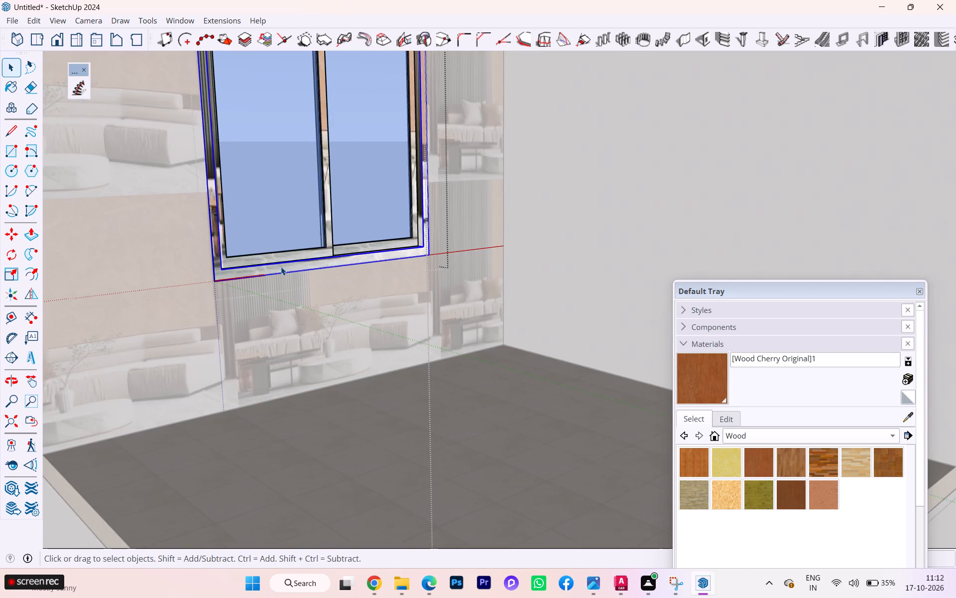
left_click(457, 388)
left_click(327, 259)
left_click(689, 457)
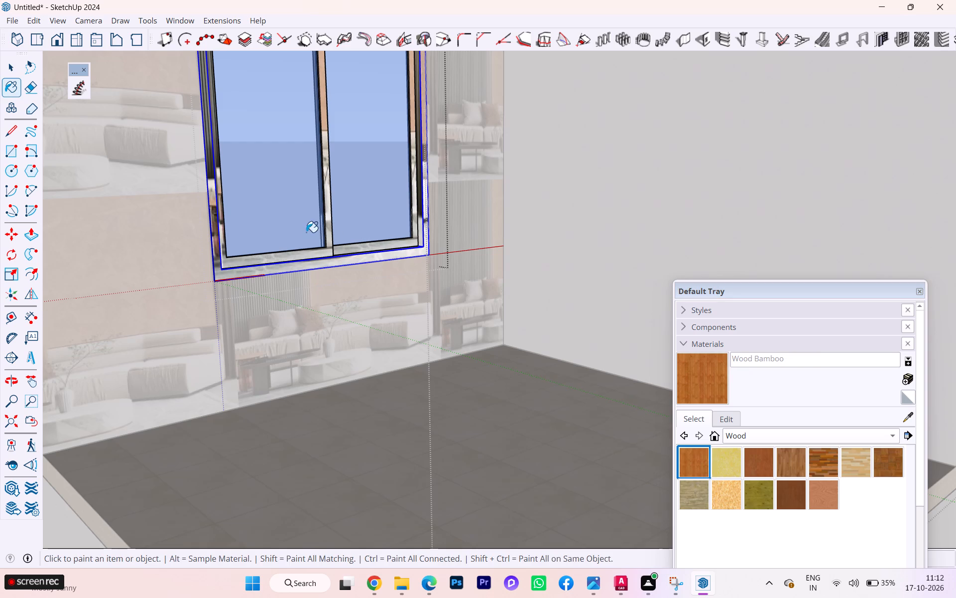
left_click(303, 255)
left_click(316, 269)
left_click(354, 249)
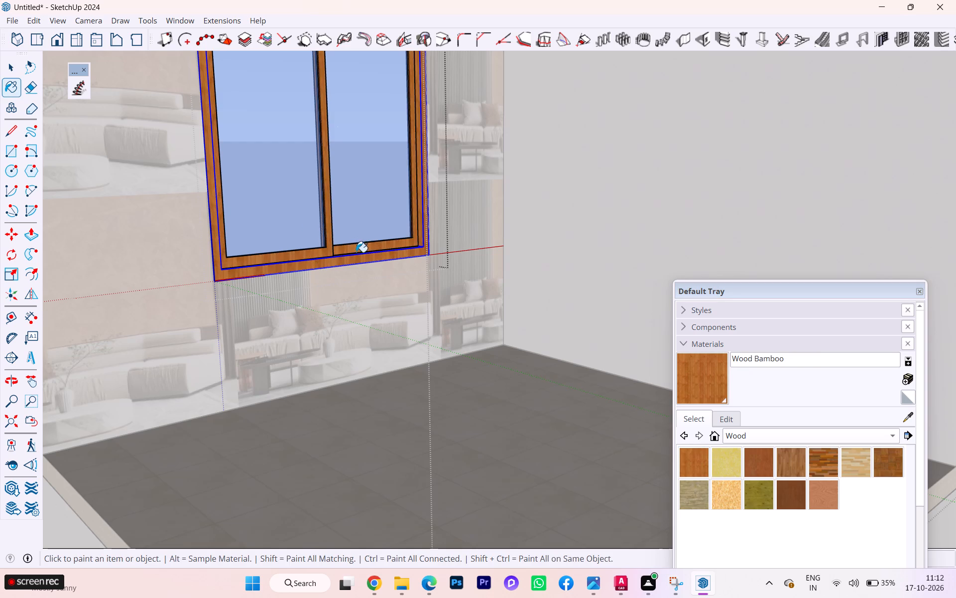
scroll(392, 251, "up", 2)
scroll(392, 251, "down", 2)
scroll(393, 251, "up", 3)
scroll(394, 252, "down", 6)
key("space")
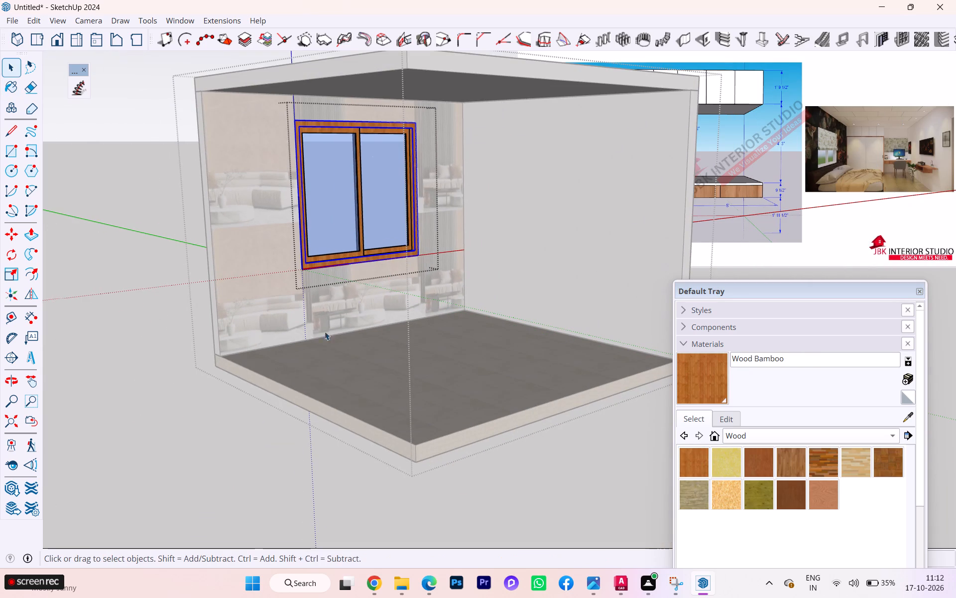
left_click(196, 410)
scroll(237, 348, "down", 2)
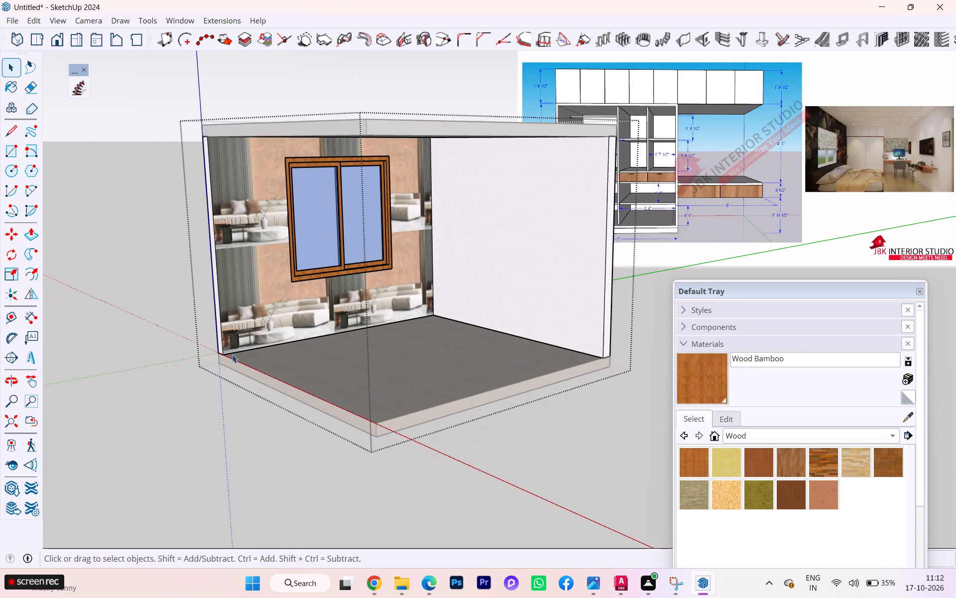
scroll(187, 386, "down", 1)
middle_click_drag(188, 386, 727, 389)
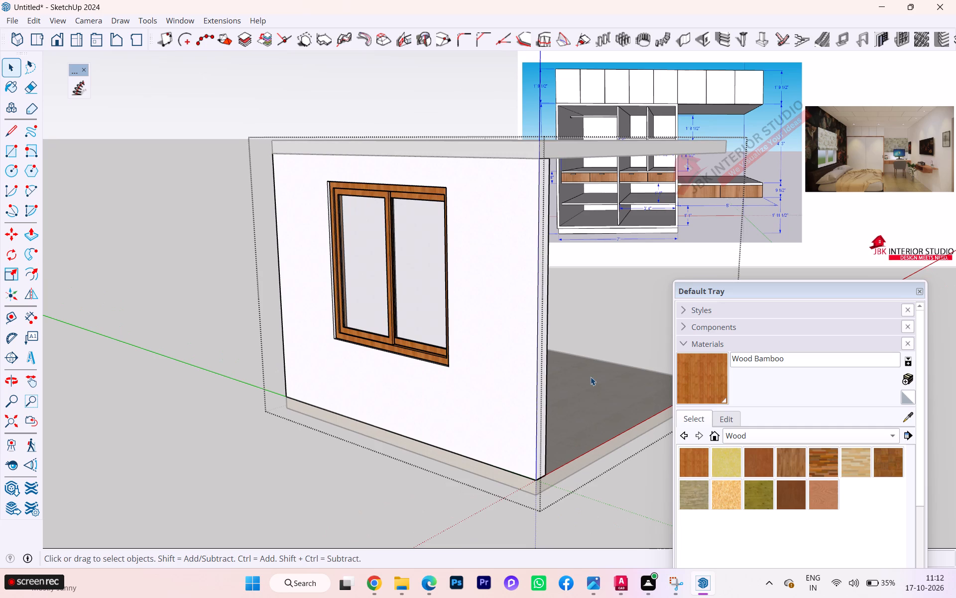
Examine the painted window and the textured window wall from both inside and outside the room.
middle_click_drag(540, 380, 78, 325)
scroll(343, 305, "up", 2)
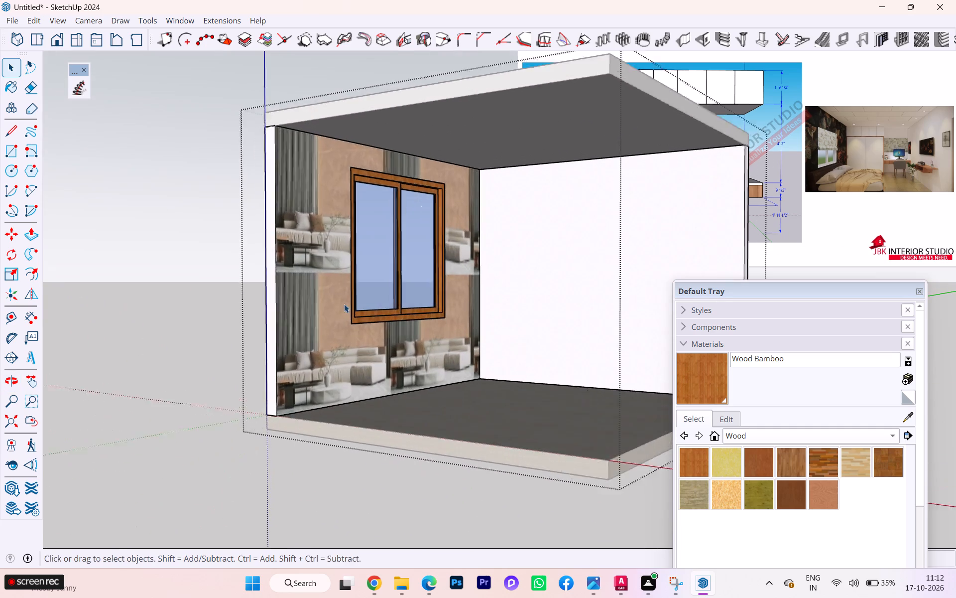
scroll(344, 304, "up", 4)
left_click(371, 280)
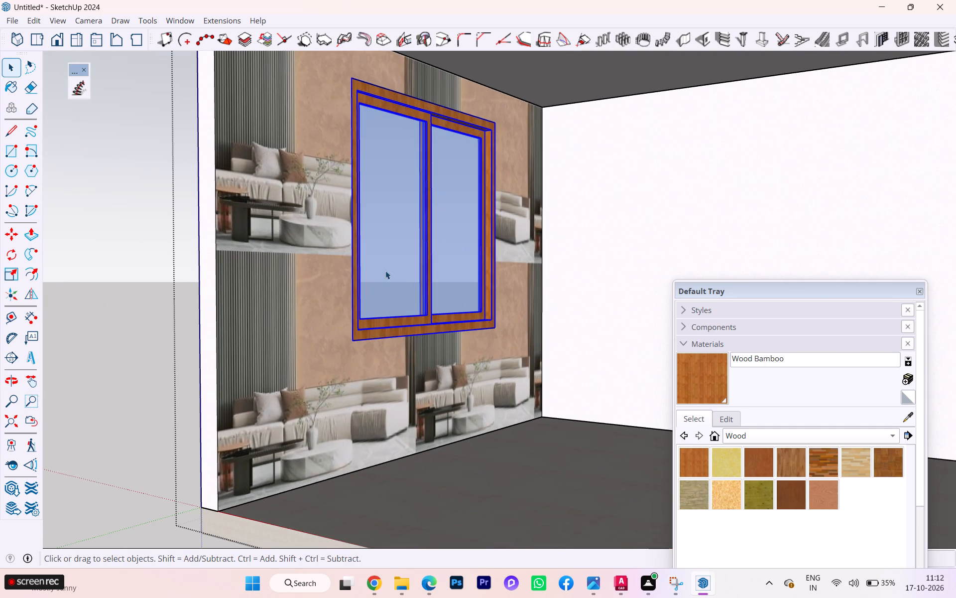
middle_click_drag(371, 297, 768, 375)
middle_click_drag(649, 357, 790, 356)
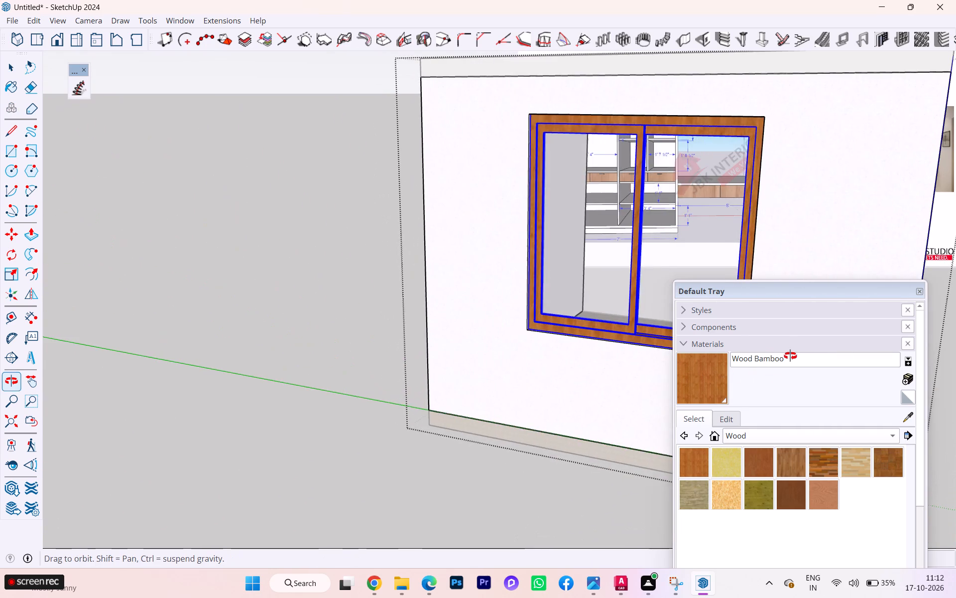
middle_click_drag(790, 356, 268, 361)
scroll(309, 321, "down", 4)
scroll(331, 311, "up", 1)
scroll(331, 311, "down", 2)
middle_click_drag(330, 307, 290, 281)
scroll(246, 374, "up", 4)
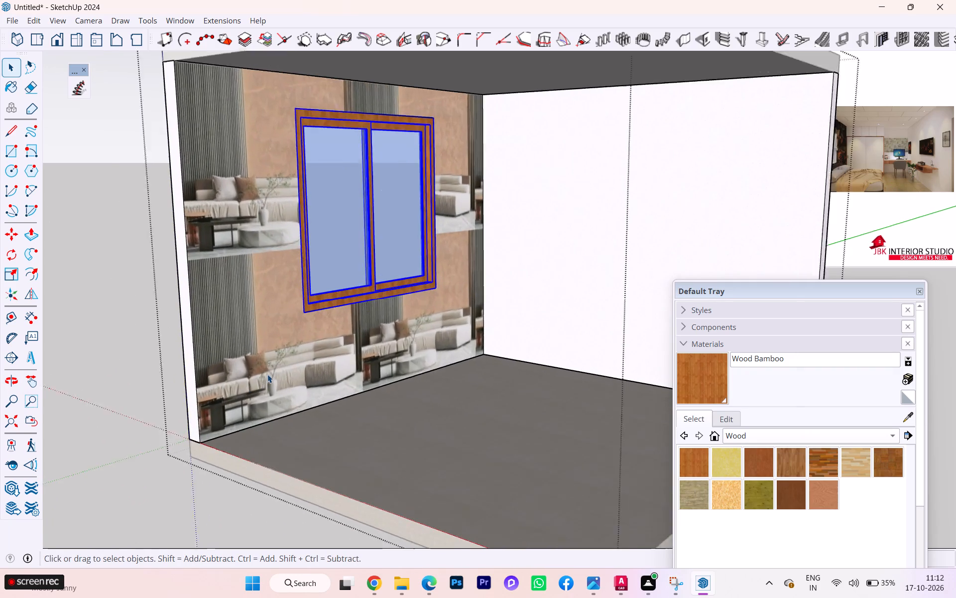
Start positioning the texture on the window wall's inner face, enlarging the image and shifting it along the wall.
scroll(267, 374, "up", 3)
left_click(257, 383)
right_click(257, 383)
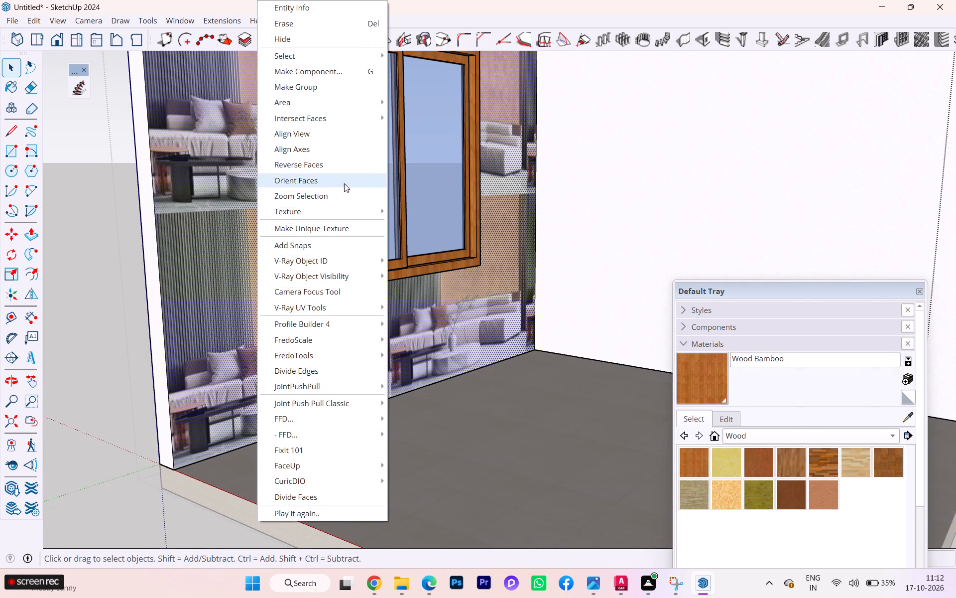
left_click(319, 213)
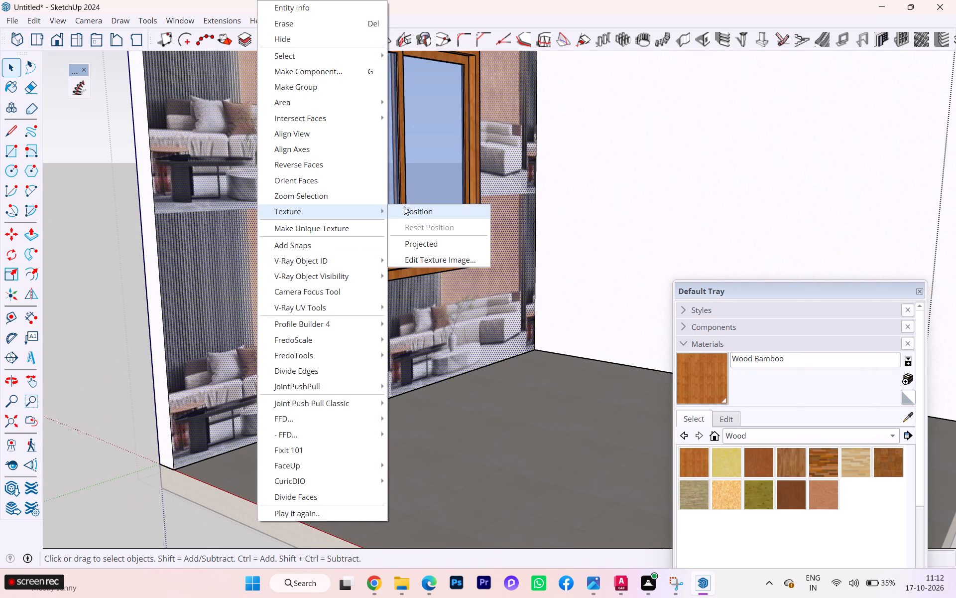
left_click(404, 206)
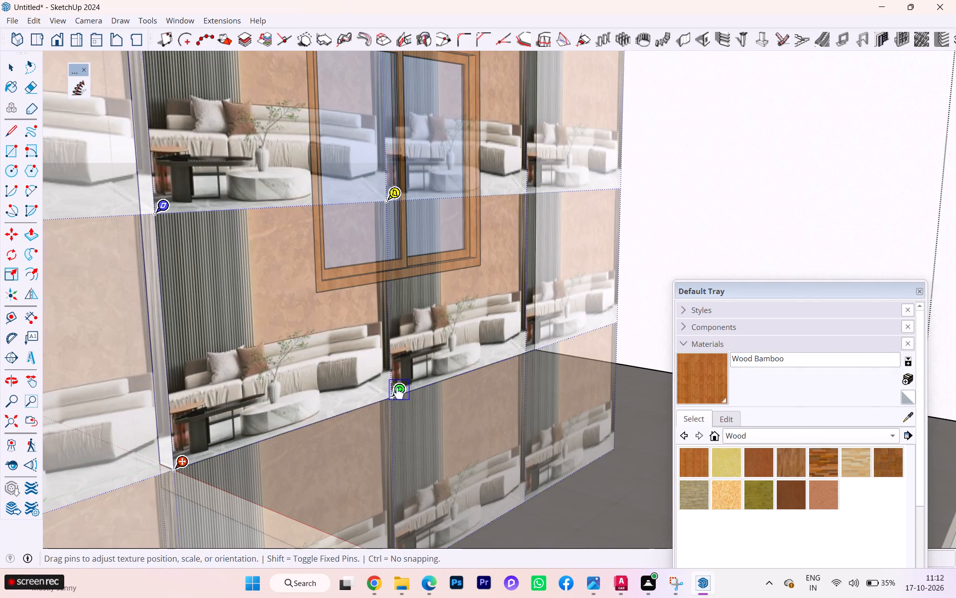
left_click_drag(401, 393, 532, 353)
left_click_drag(594, 331, 674, 308)
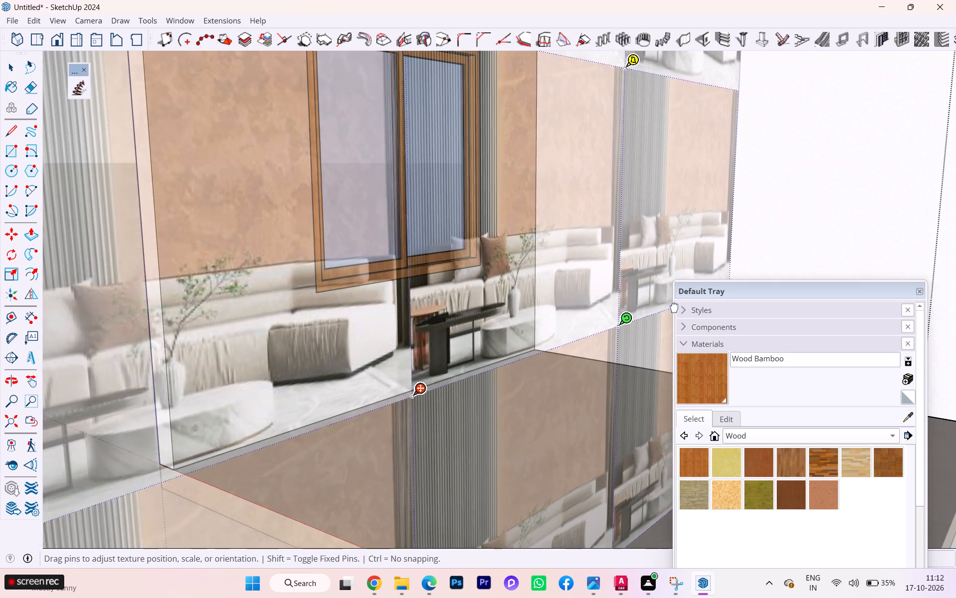
left_click_drag(674, 308, 619, 326)
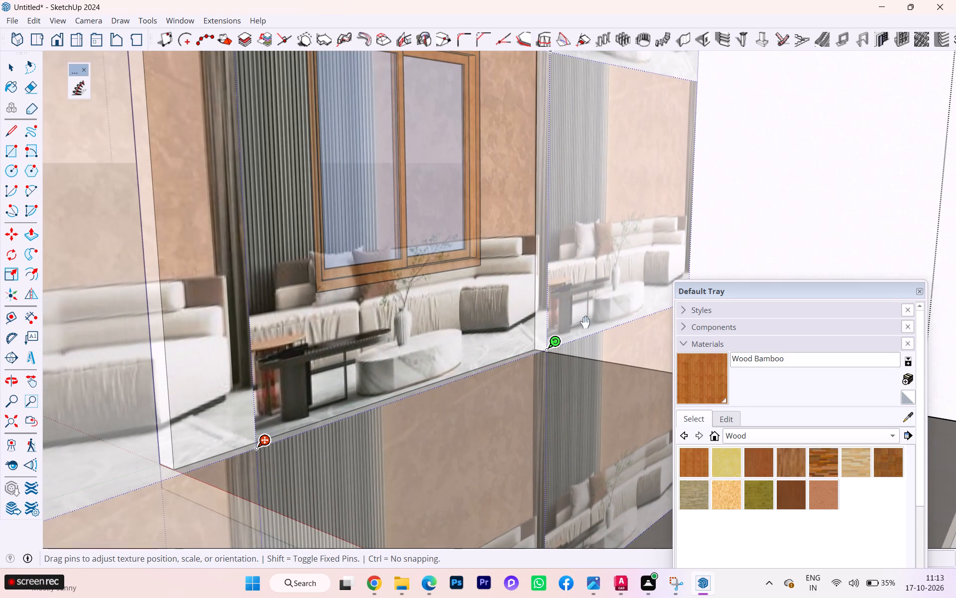
Fit the image texture's lower edge between the window wall's two bottom corners, apply the placement, and close the room group.
left_click_drag(265, 446, 175, 469)
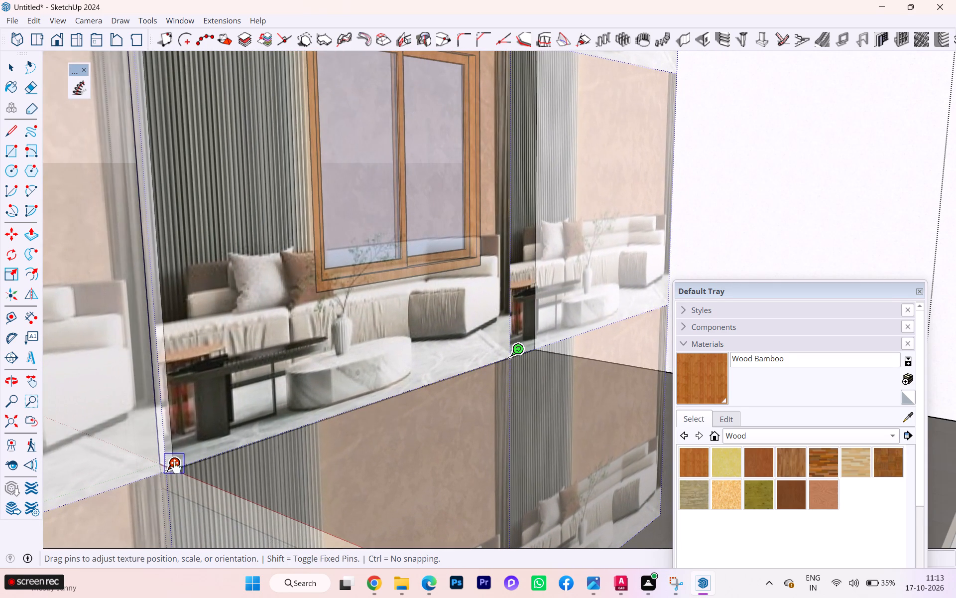
left_click_drag(172, 469, 185, 461)
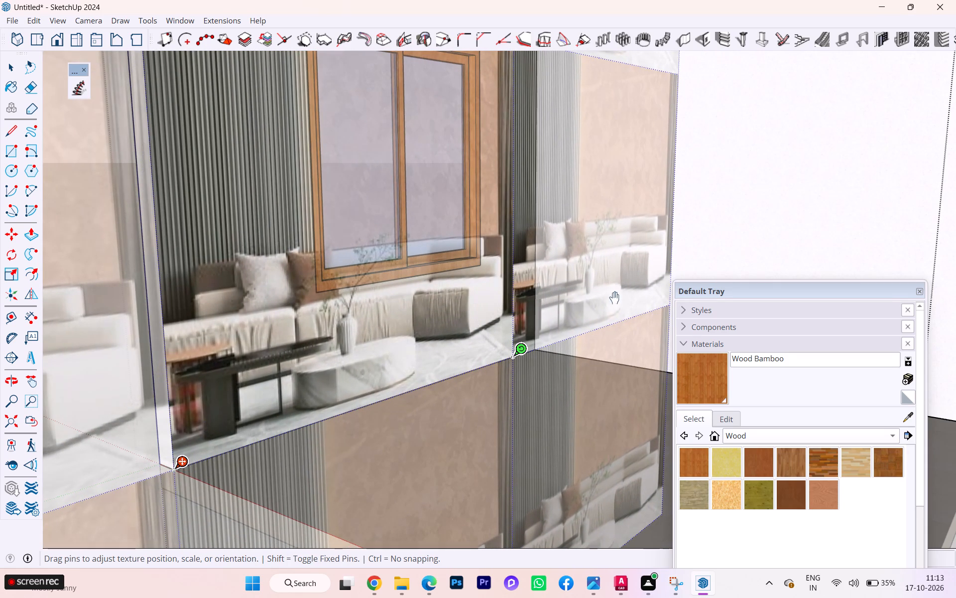
left_click_drag(516, 356, 548, 340)
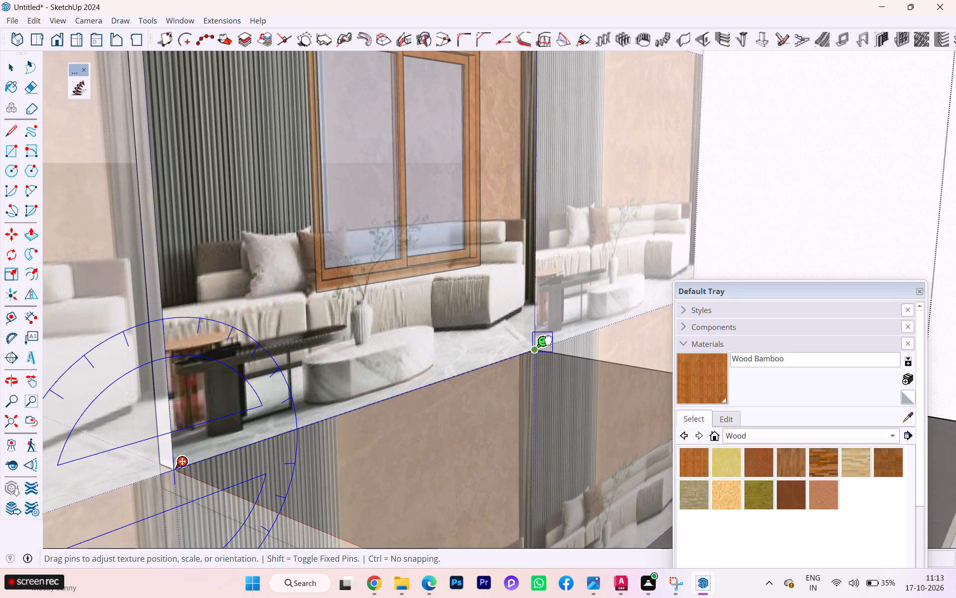
left_click_drag(548, 340, 541, 346)
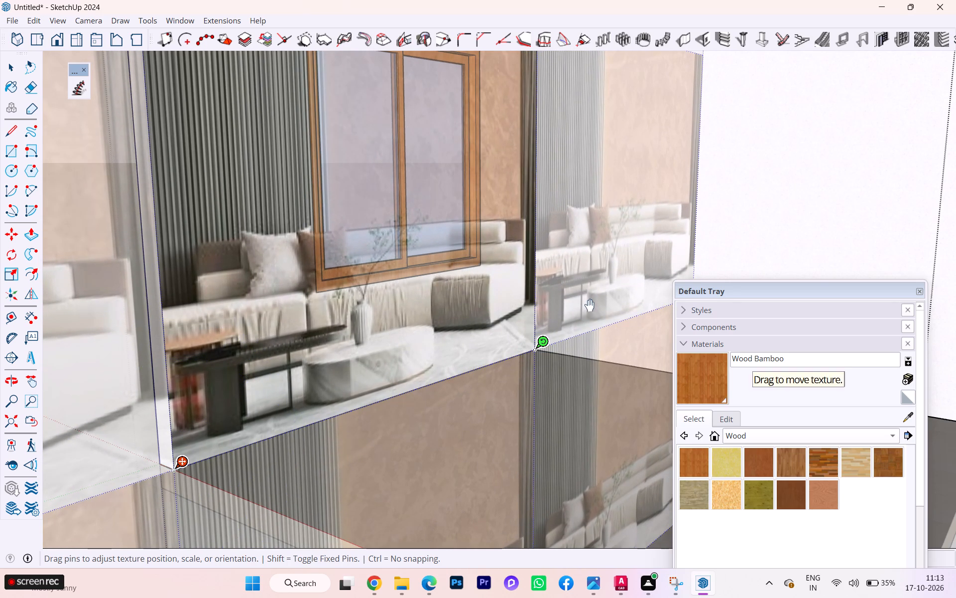
scroll(590, 306, "down", 6)
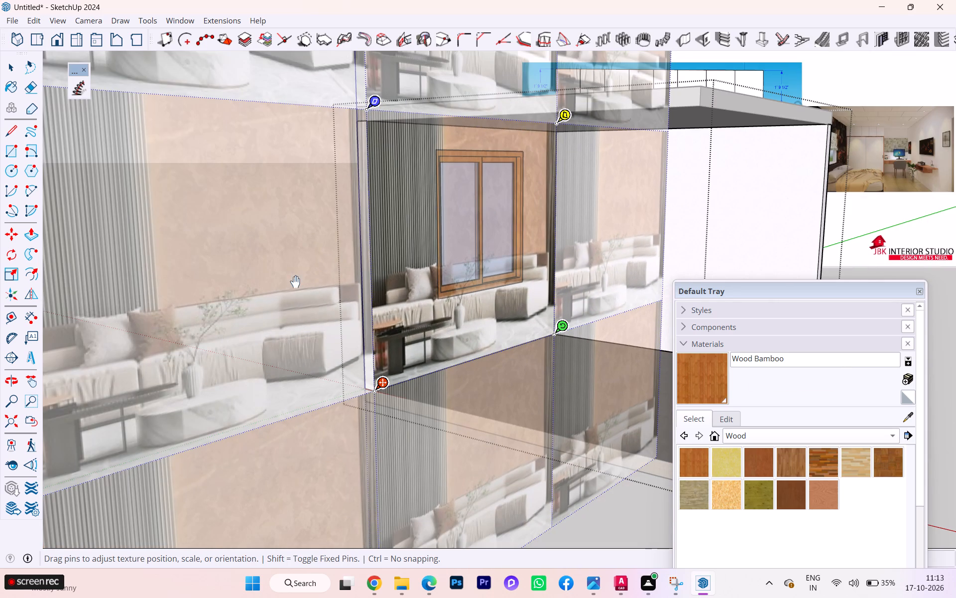
scroll(350, 335, "down", 1)
scroll(350, 335, "up", 1)
scroll(350, 335, "down", 2)
left_click(630, 502)
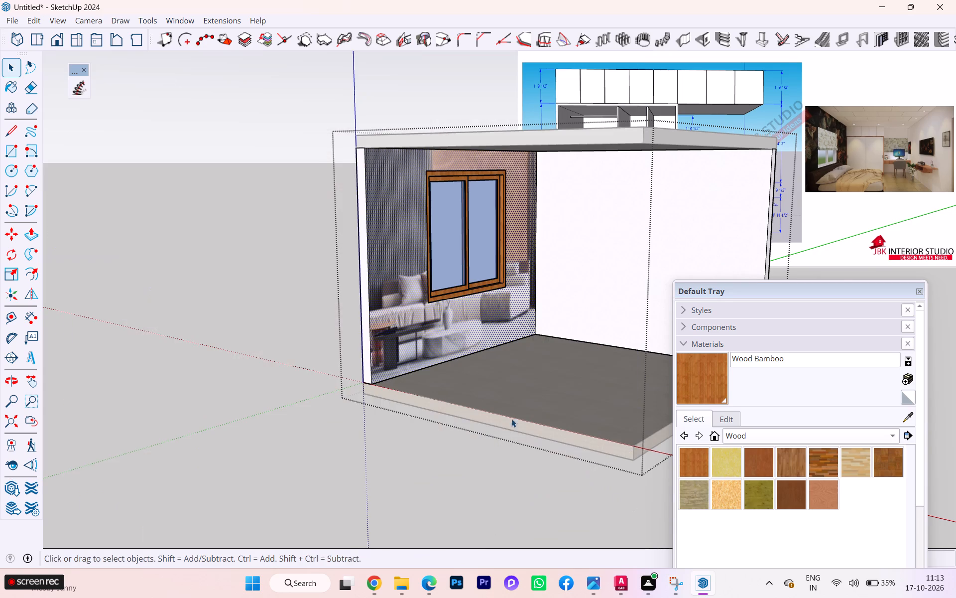
scroll(436, 341, "up", 2)
left_click(300, 379)
Examine the fitted wall image, wooden window frame, floor and blank back wall from around the room.
scroll(375, 306, "up", 3)
scroll(433, 307, "down", 1)
scroll(446, 314, "up", 3)
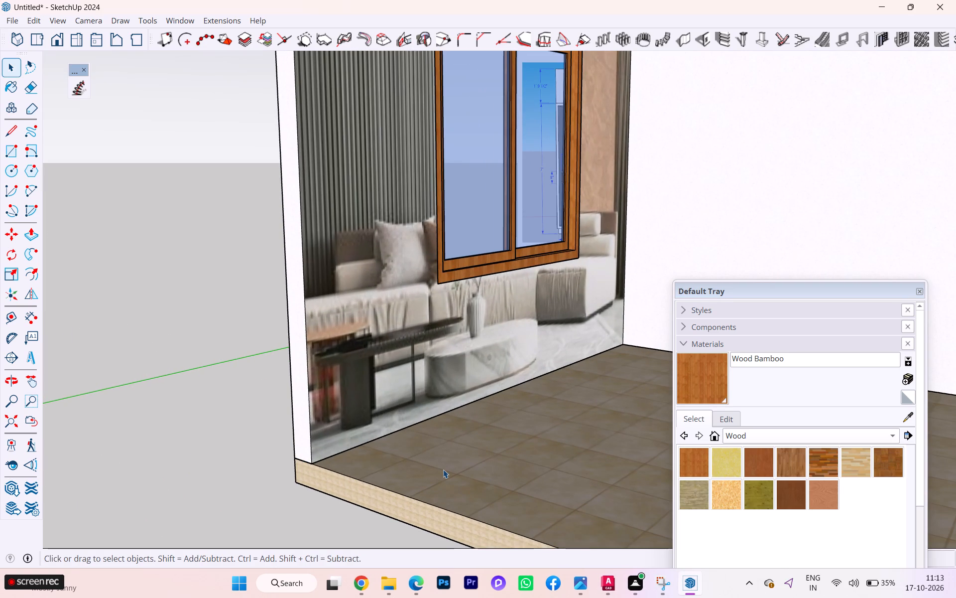
scroll(414, 434, "down", 2)
scroll(284, 430, "down", 1)
scroll(284, 429, "up", 1)
scroll(283, 428, "down", 2)
scroll(282, 421, "up", 1)
scroll(282, 418, "down", 1)
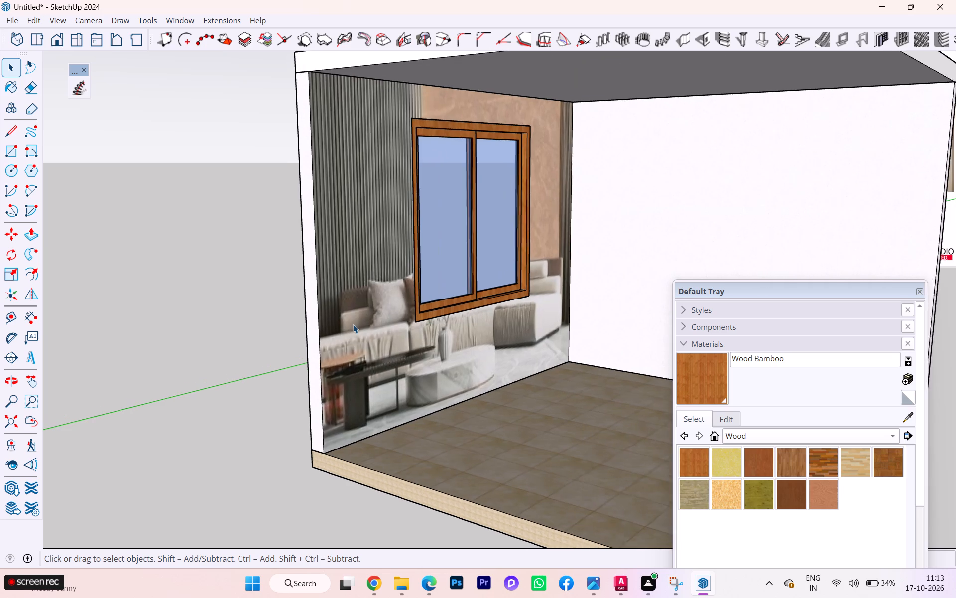
scroll(354, 323, "down", 1)
scroll(354, 323, "up", 1)
scroll(354, 323, "down", 2)
scroll(255, 302, "down", 3)
middle_click_drag(390, 293, 512, 339)
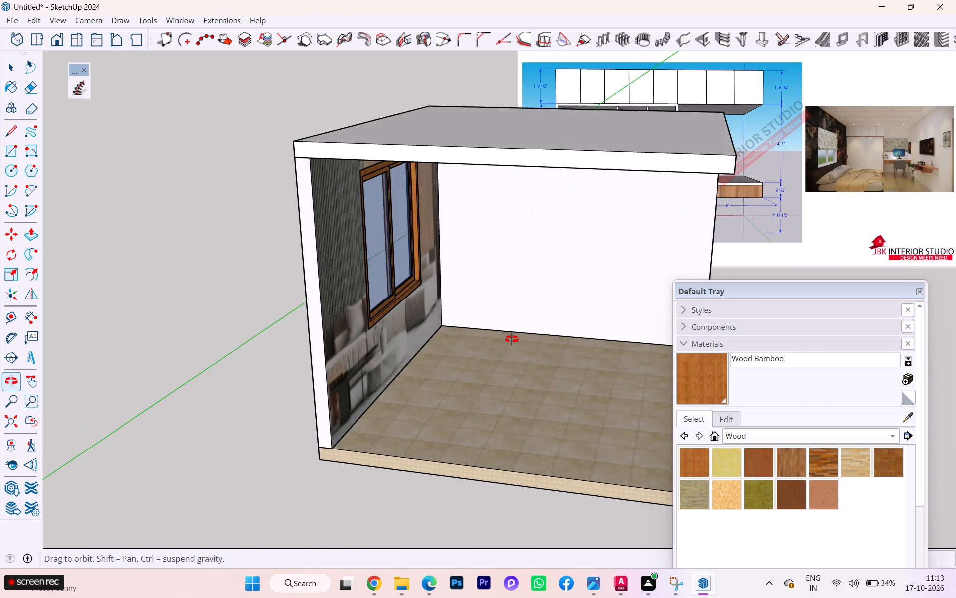
middle_click_drag(512, 339, 494, 331)
scroll(479, 347, "up", 2)
scroll(445, 350, "down", 2)
middle_click_drag(451, 338, 655, 319)
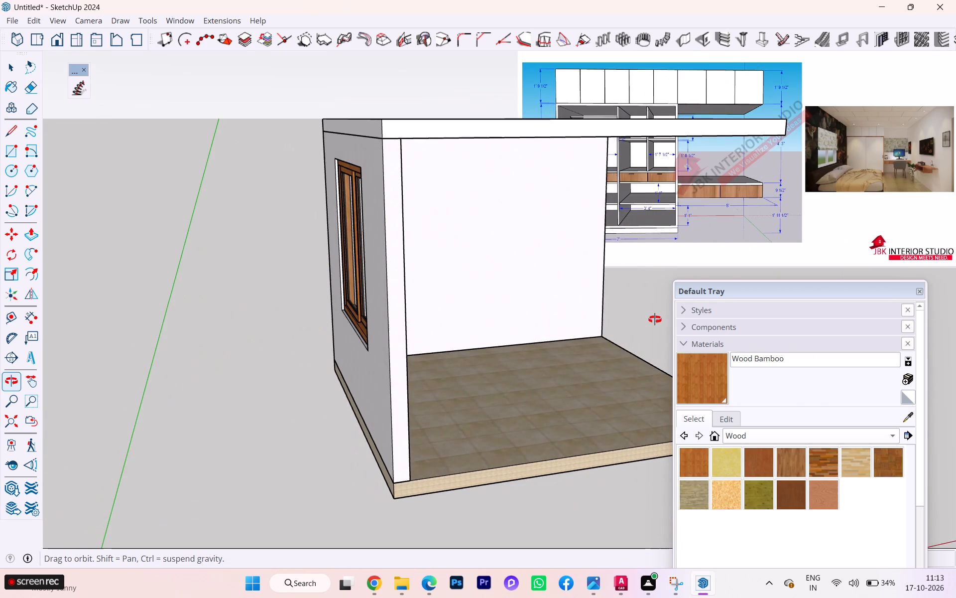
middle_click_drag(655, 319, 335, 344)
scroll(348, 343, "down", 2)
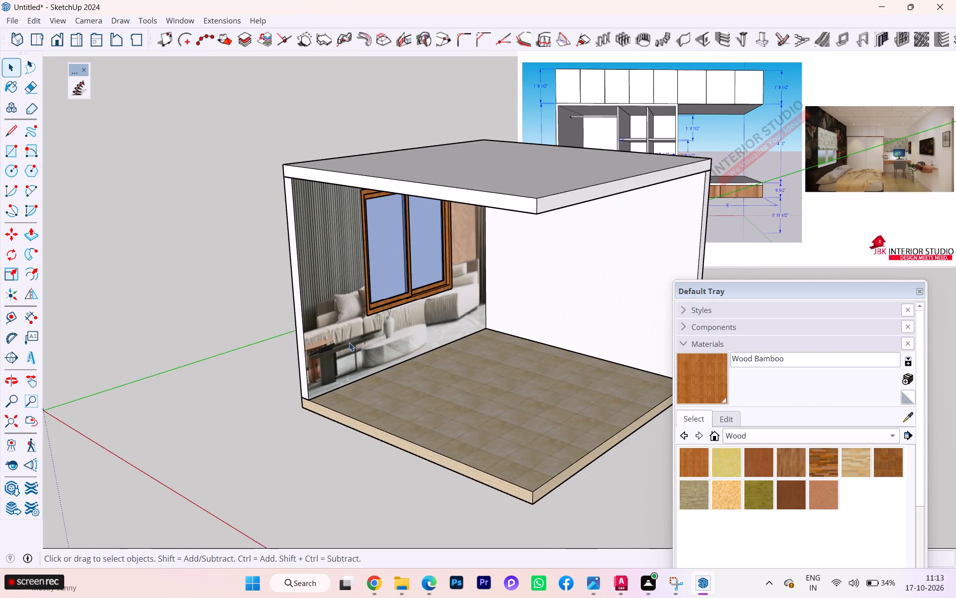
scroll(357, 338, "down", 2)
scroll(428, 323, "down", 1)
scroll(426, 324, "up", 1)
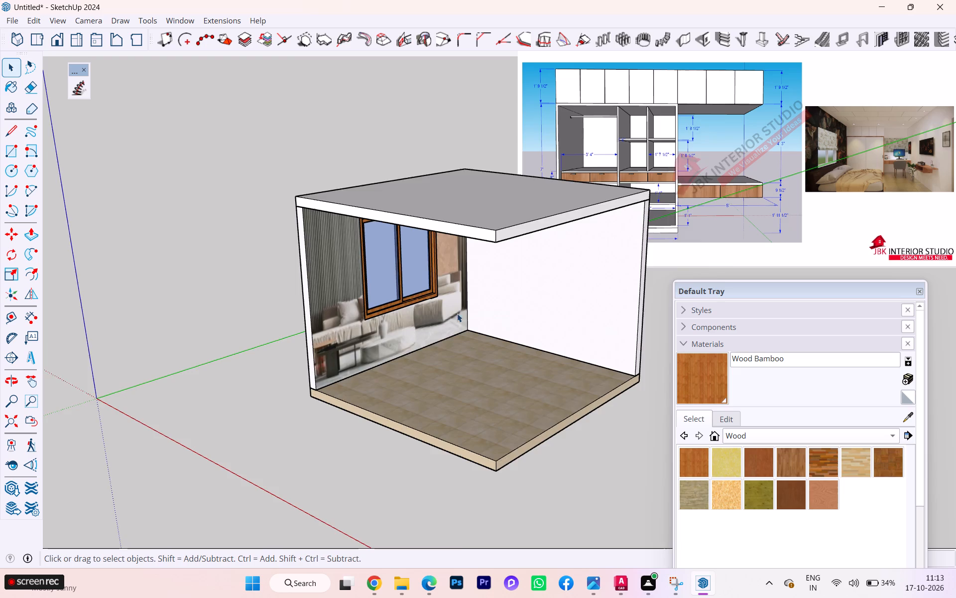
scroll(459, 312, "up", 3)
middle_click_drag(469, 307, 519, 241)
scroll(493, 294, "up", 2)
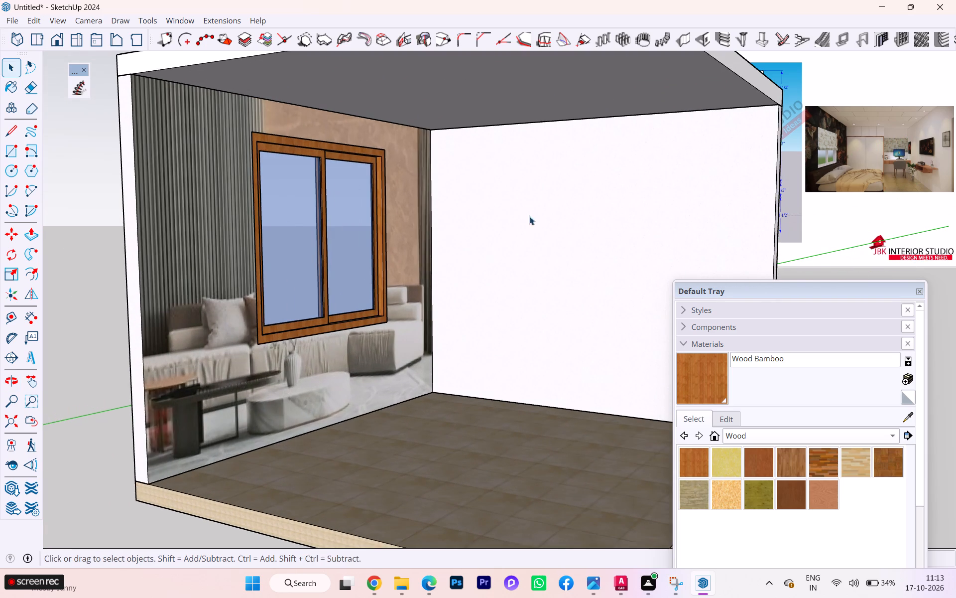
scroll(454, 312, "down", 1)
scroll(461, 313, "up", 2)
scroll(479, 298, "down", 3)
scroll(477, 296, "up", 4)
scroll(487, 304, "down", 2)
scroll(579, 317, "down", 3)
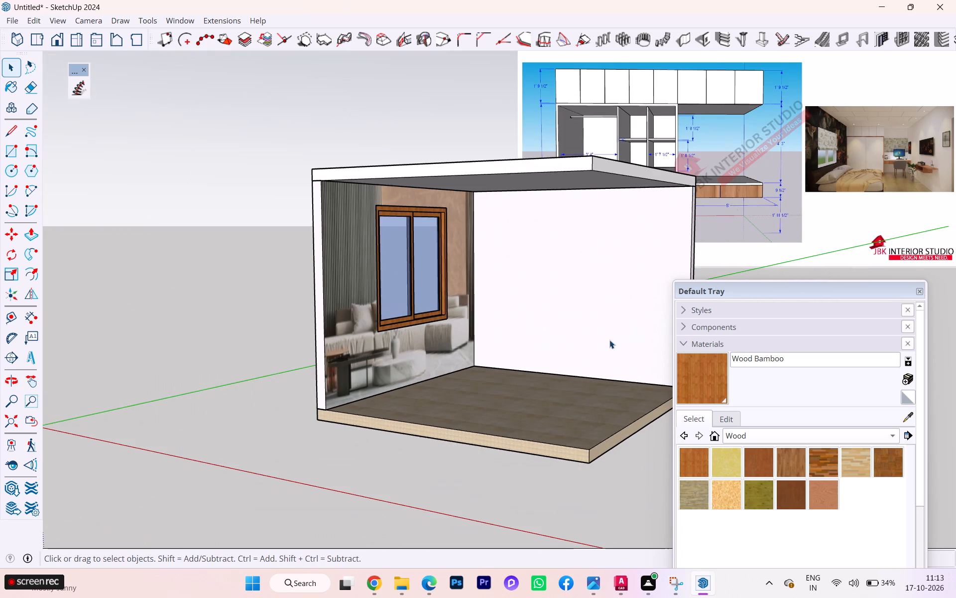
scroll(537, 364, "up", 2)
scroll(478, 376, "up", 2)
middle_click_drag(456, 374, 390, 441)
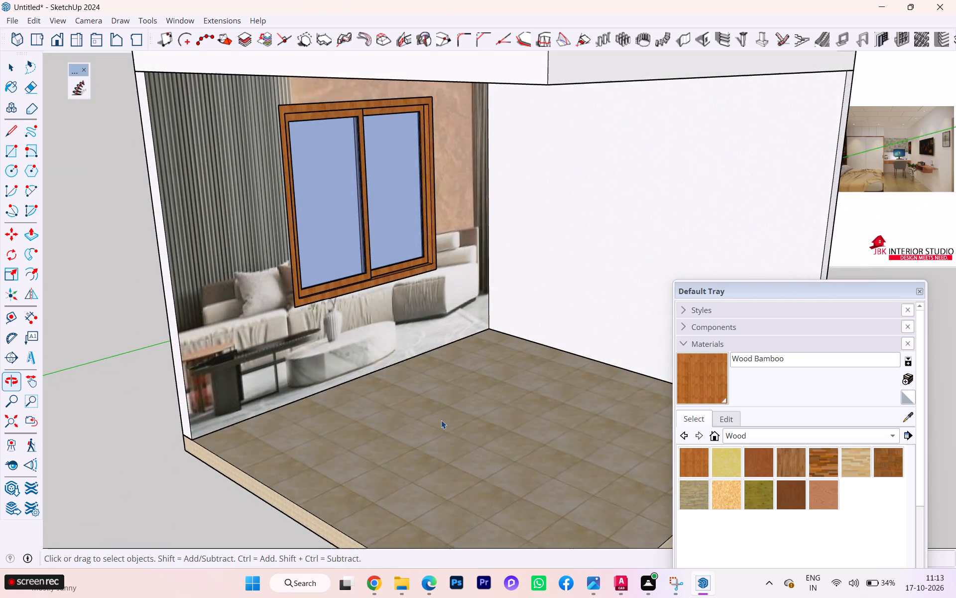
scroll(520, 362, "up", 6)
scroll(450, 346, "down", 4)
scroll(434, 344, "up", 1)
scroll(434, 344, "down", 4)
scroll(441, 343, "up", 1)
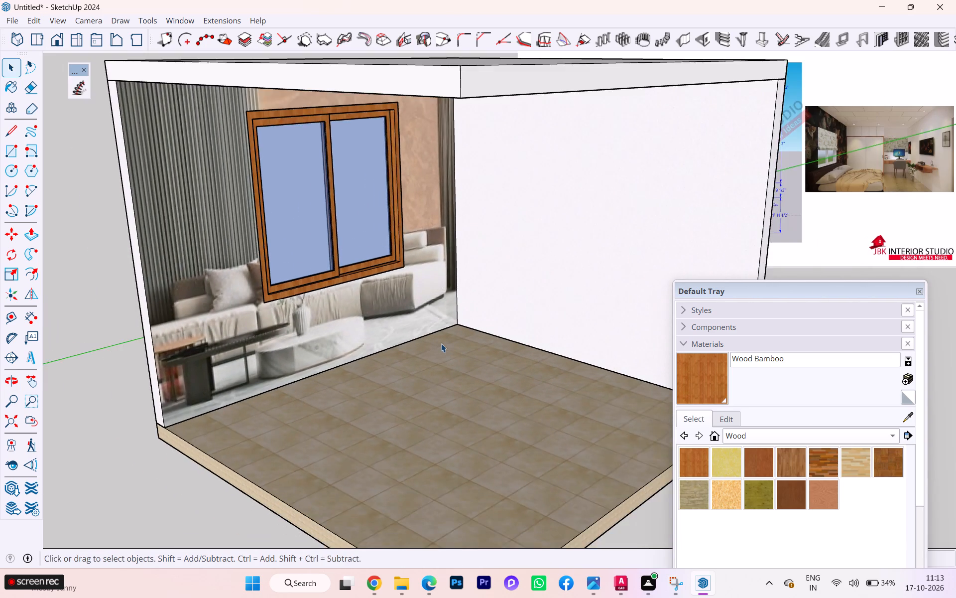
scroll(443, 349, "down", 2)
scroll(443, 349, "up", 1)
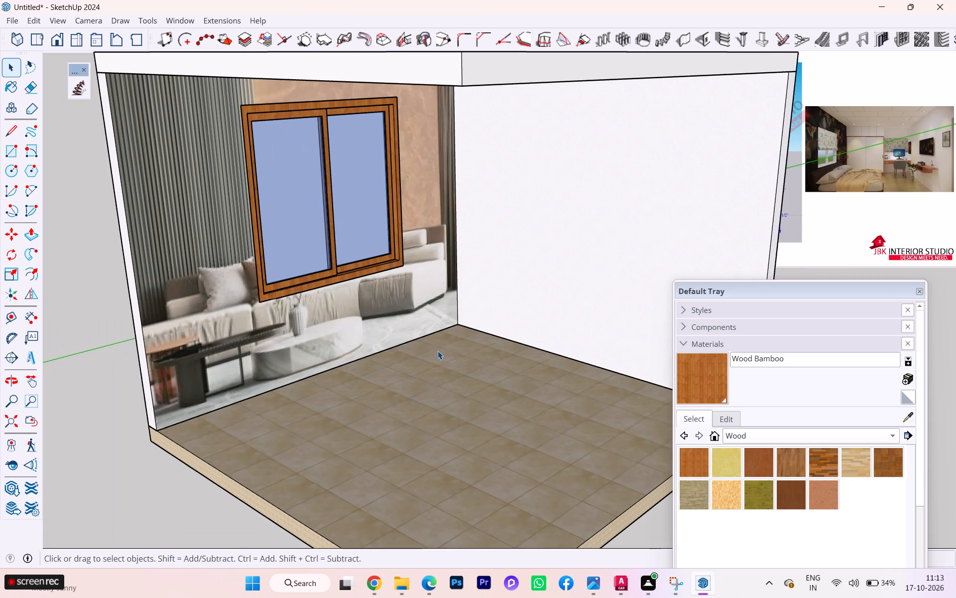
scroll(438, 350, "down", 1)
scroll(478, 341, "down", 1)
scroll(351, 355, "down", 2)
scroll(311, 360, "down", 4)
middle_click_drag(368, 349, 374, 347)
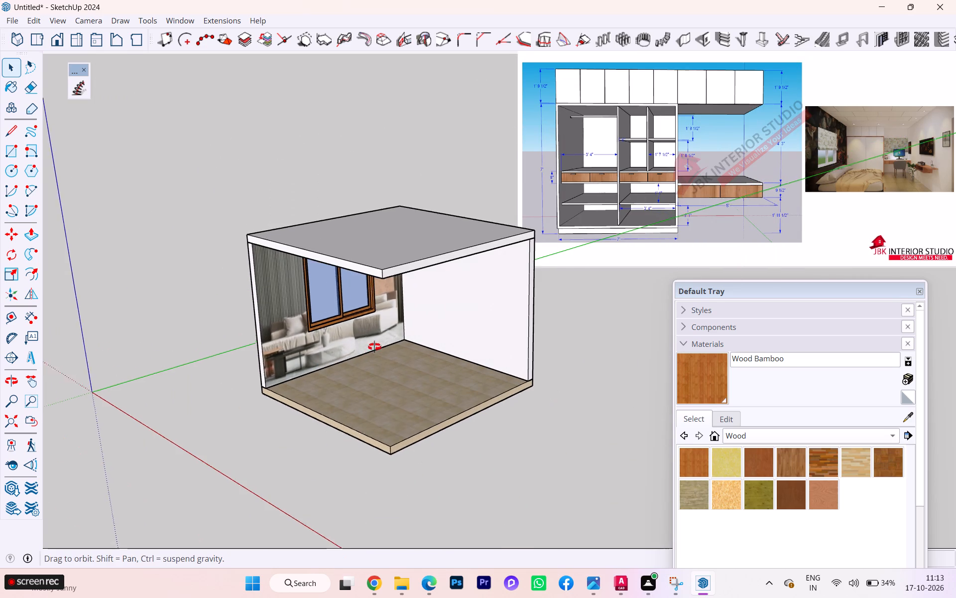
middle_click_drag(374, 347, 406, 322)
scroll(387, 359, "up", 4)
scroll(376, 350, "down", 3)
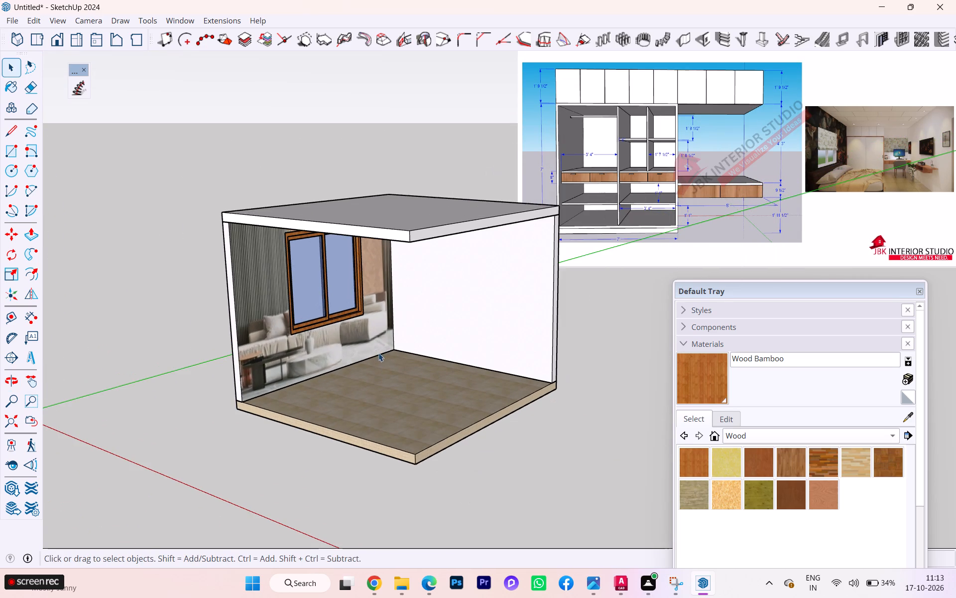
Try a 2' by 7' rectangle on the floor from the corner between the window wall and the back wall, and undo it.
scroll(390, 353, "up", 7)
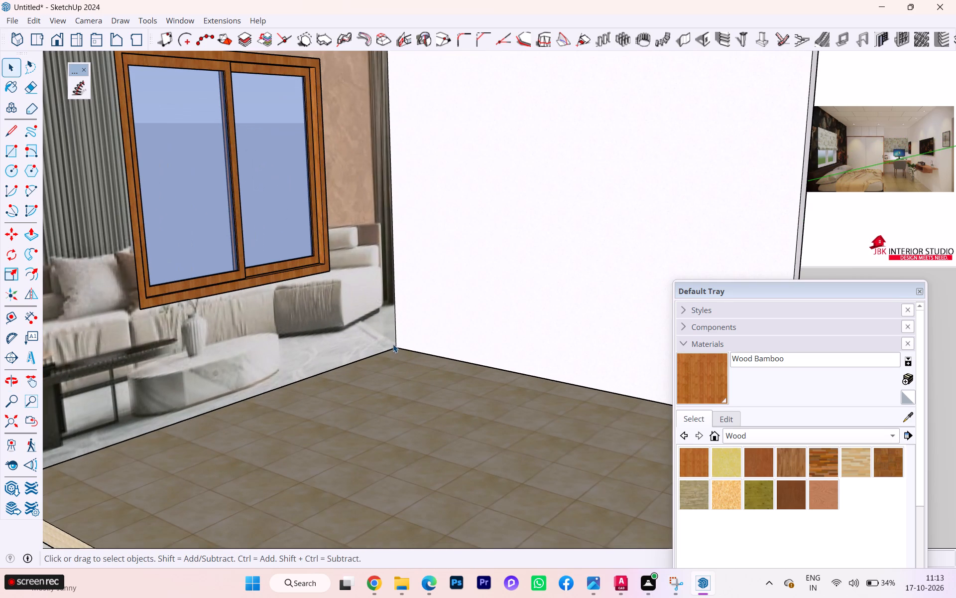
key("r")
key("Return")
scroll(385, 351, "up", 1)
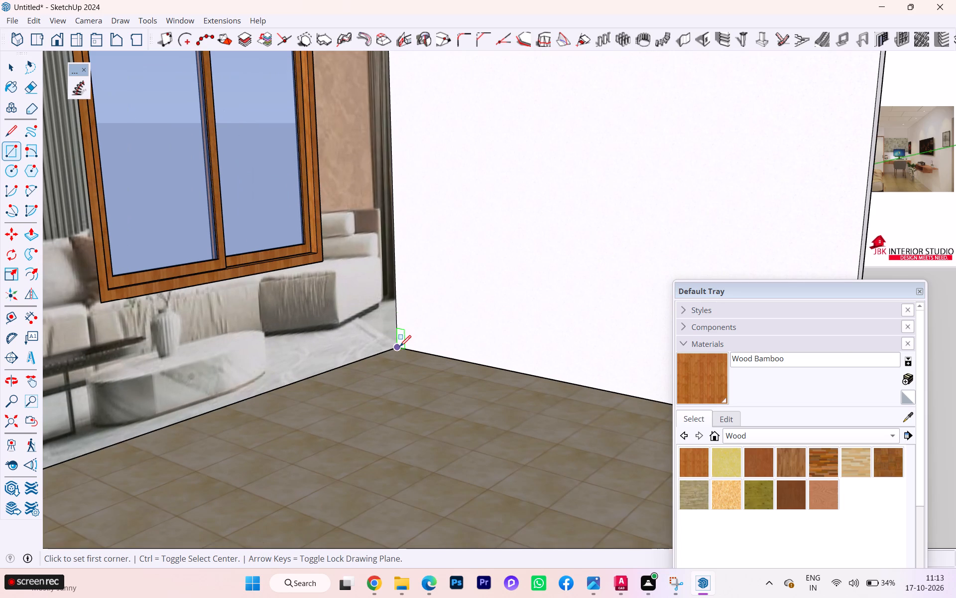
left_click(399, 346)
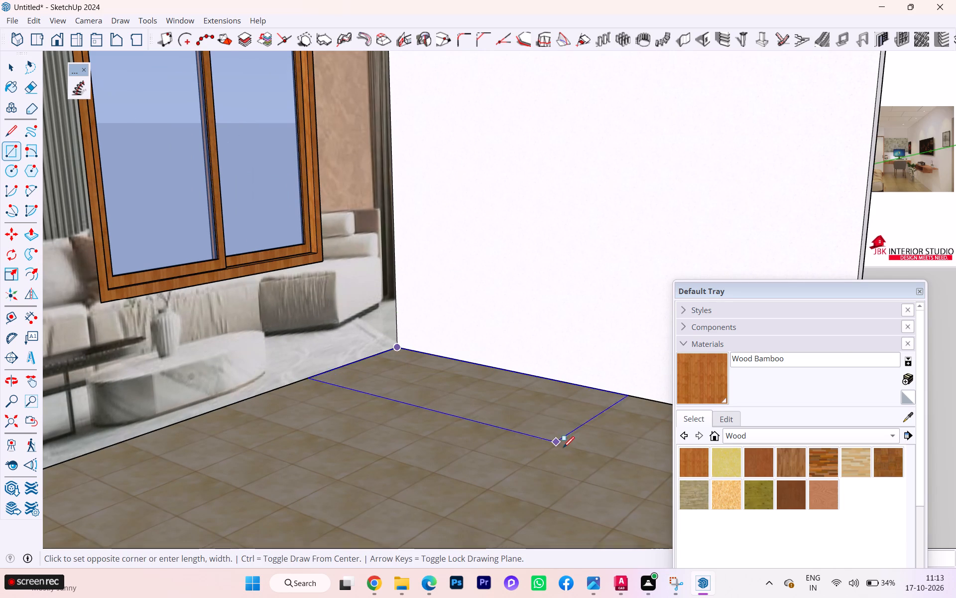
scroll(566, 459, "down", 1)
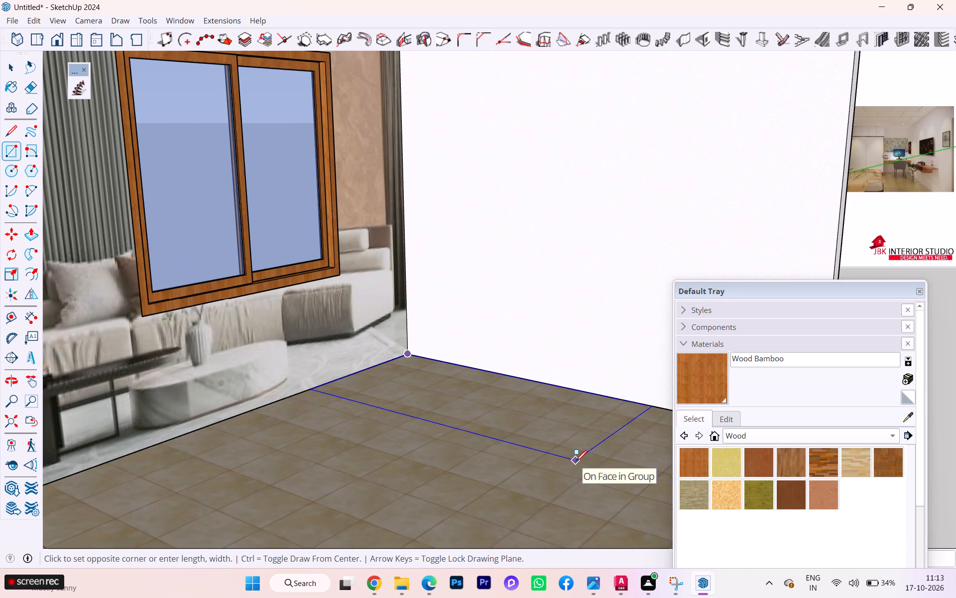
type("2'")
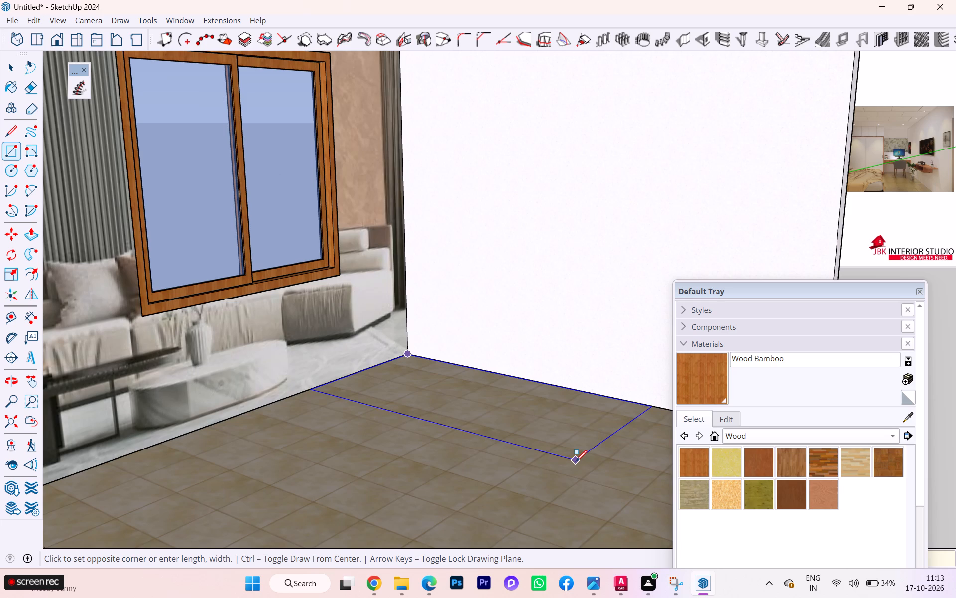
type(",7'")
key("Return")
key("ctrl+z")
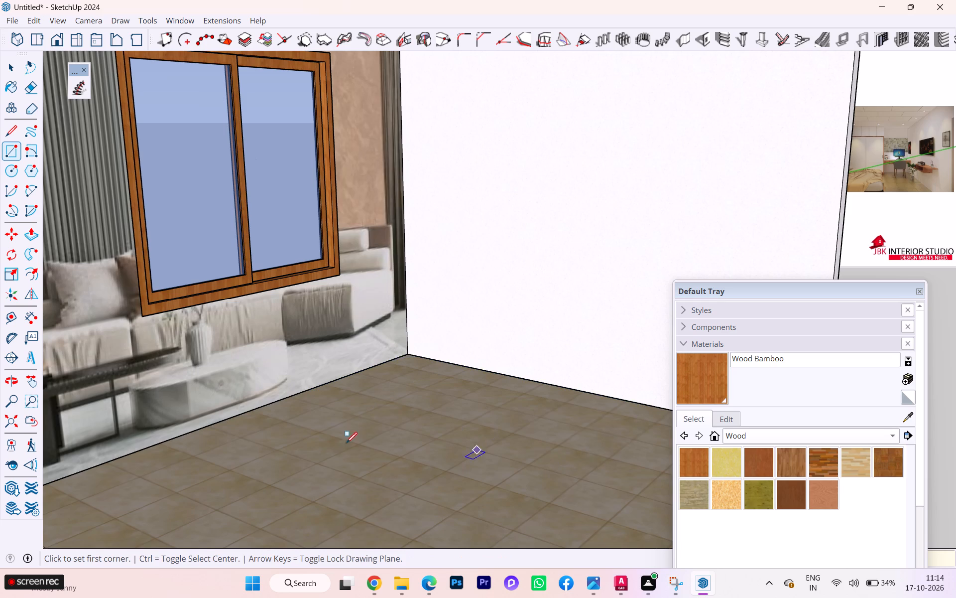
Draw a 7' by 2' rectangle on the floor from the corner between window wall and back wall, and make it a group.
left_click(404, 354)
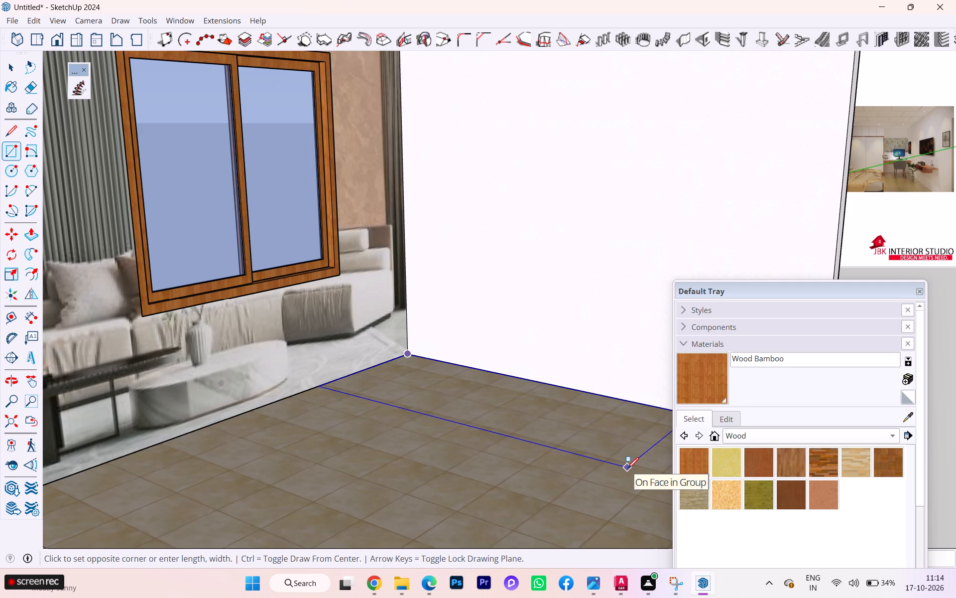
type("7'")
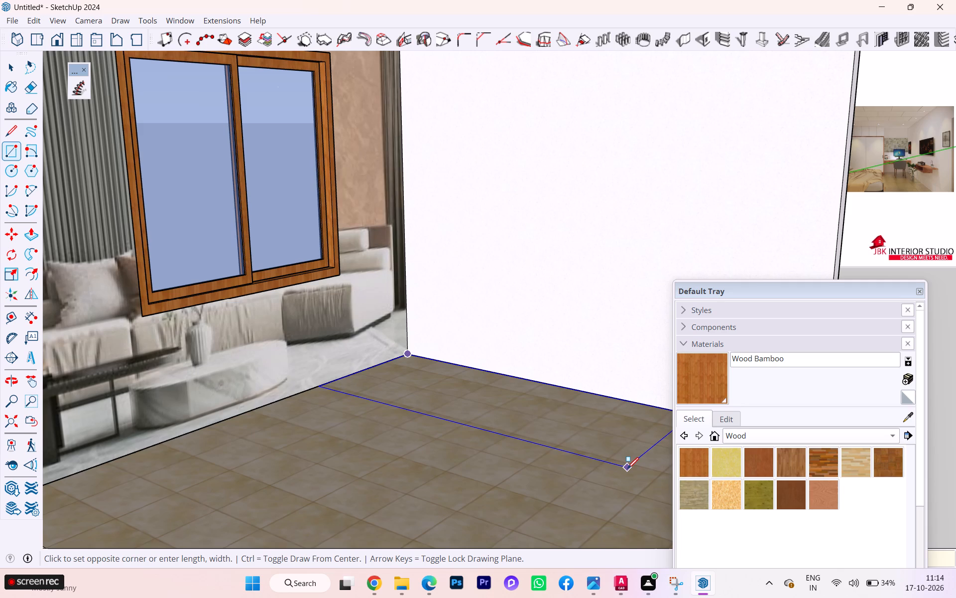
type(",2'")
key("Return")
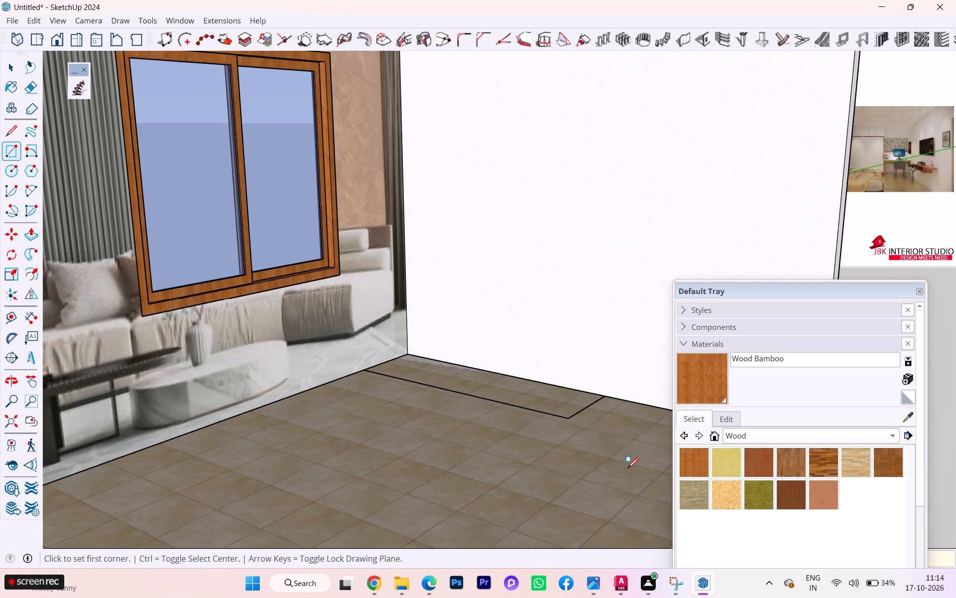
scroll(513, 406, "down", 3)
key("space")
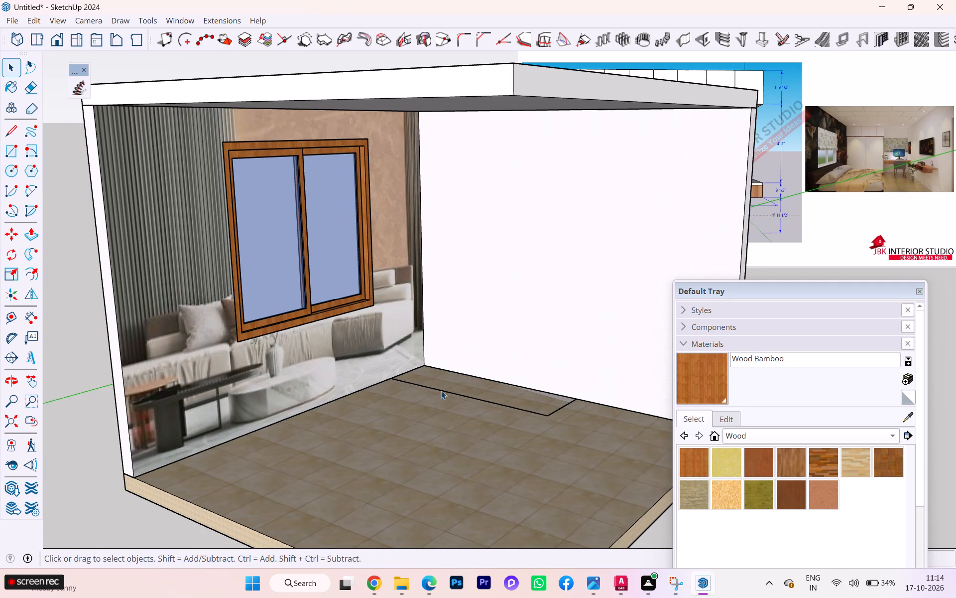
left_click(461, 380)
double_click(459, 382)
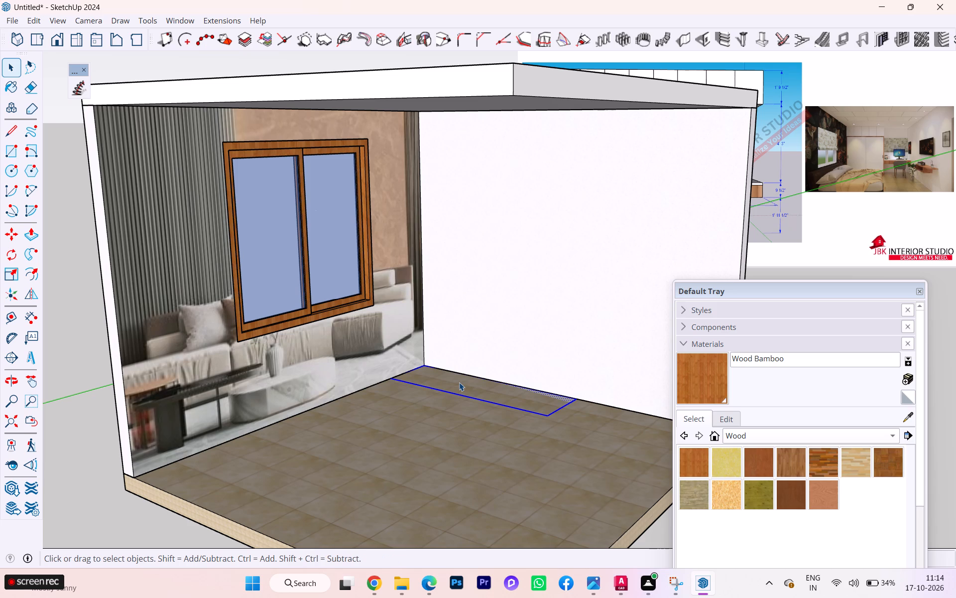
right_click(459, 382)
left_click(494, 118)
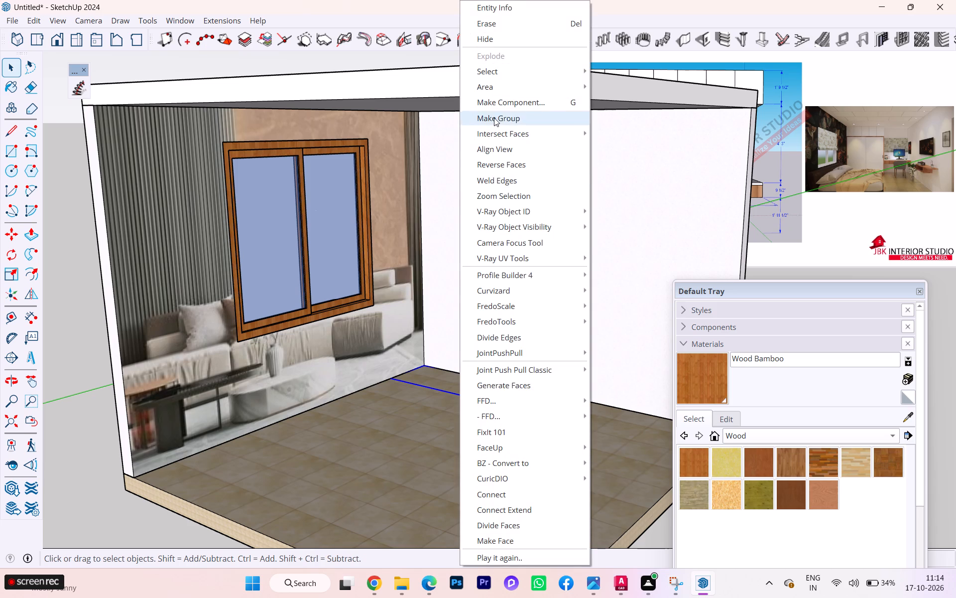
Inside the footprint group, push/pull the rectangle up 7' into a box and close the group.
double_click(491, 393)
left_click(491, 393)
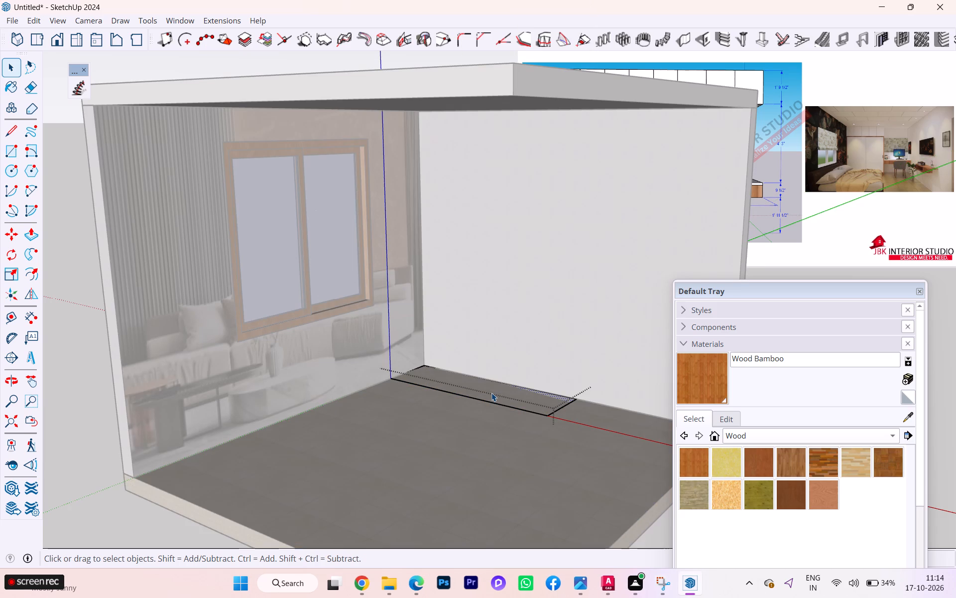
key("p")
left_click(491, 393)
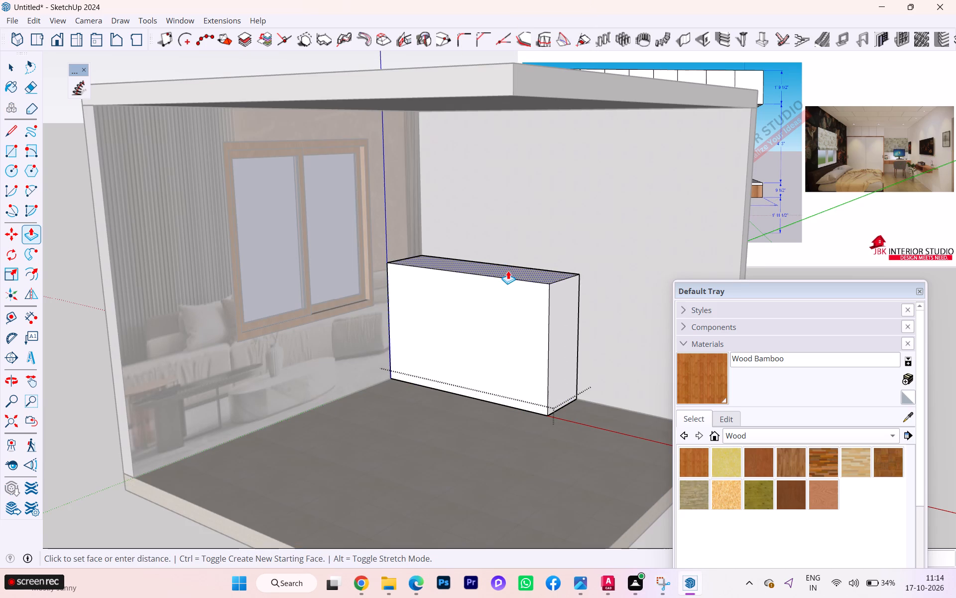
scroll(510, 269, "down", 1)
scroll(510, 269, "up", 1)
scroll(510, 269, "down", 4)
scroll(510, 269, "up", 1)
scroll(510, 269, "down", 2)
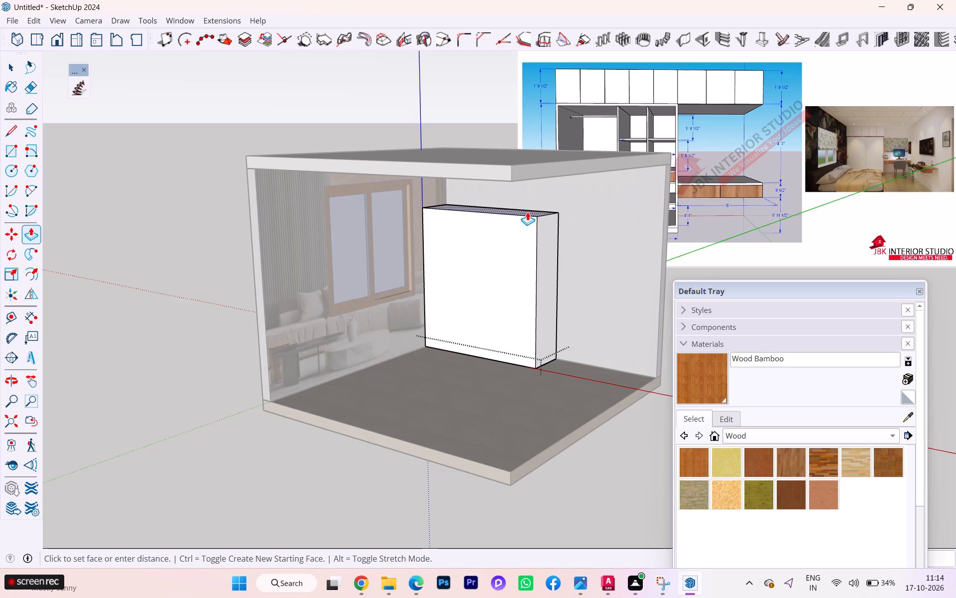
scroll(528, 214, "down", 7)
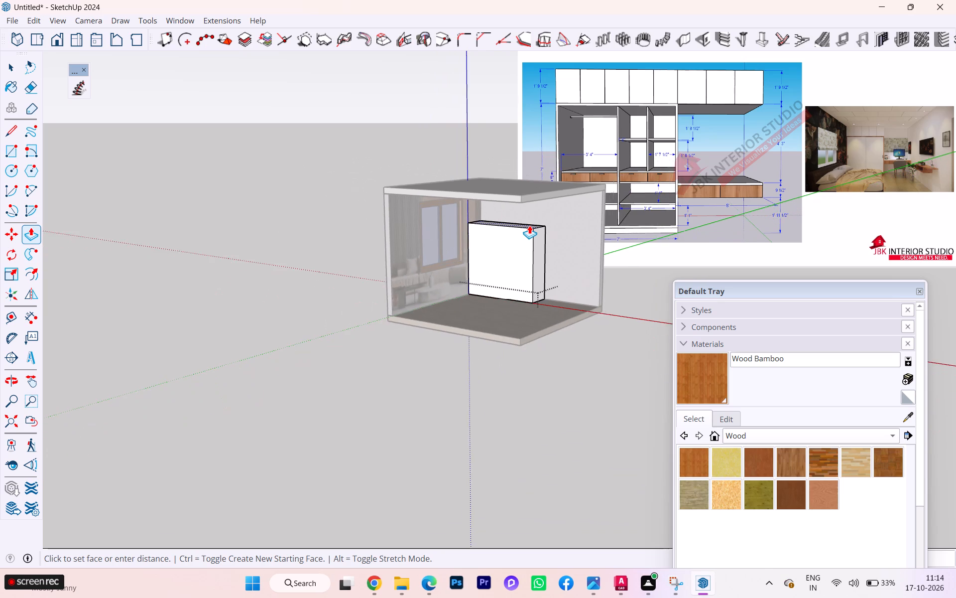
scroll(529, 225, "down", 2)
scroll(529, 225, "up", 2)
scroll(529, 225, "down", 1)
scroll(529, 225, "up", 2)
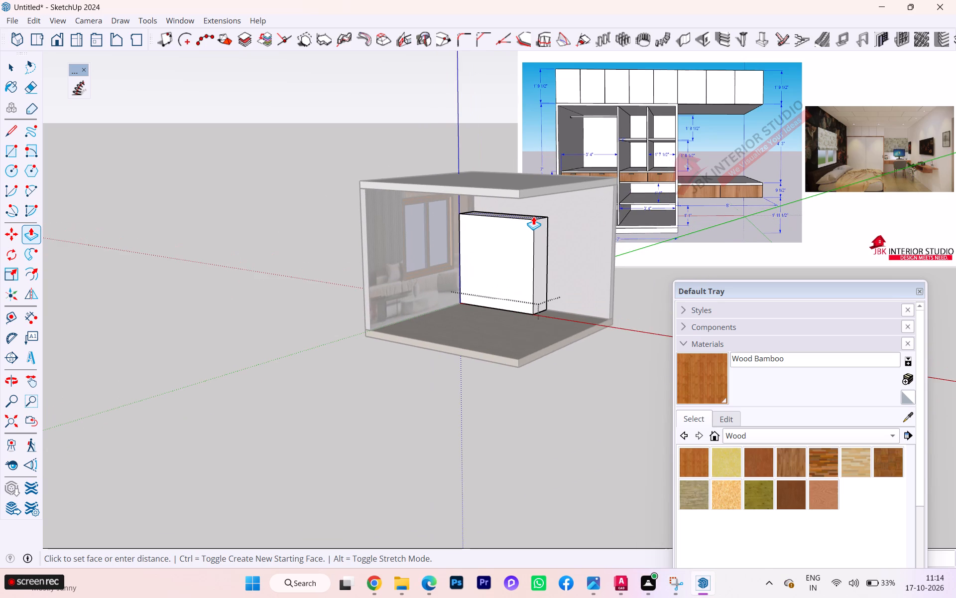
type("7'")
key("Return")
key("space")
left_click(583, 384)
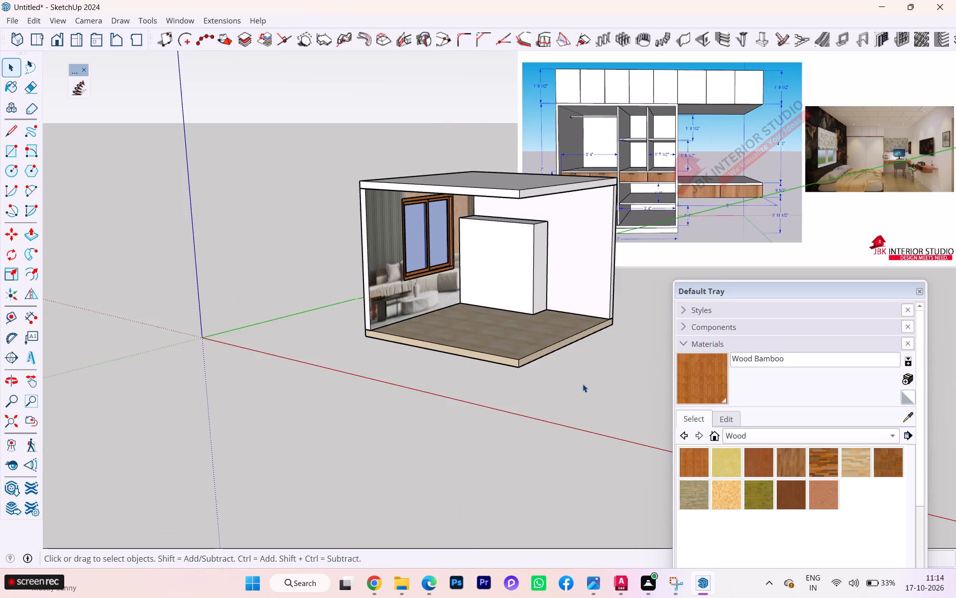
Examine the wardrobe box in the room's back corner from low and raised viewpoints.
scroll(338, 384, "down", 1)
middle_click_drag(432, 308, 487, 220)
scroll(478, 253, "down", 1)
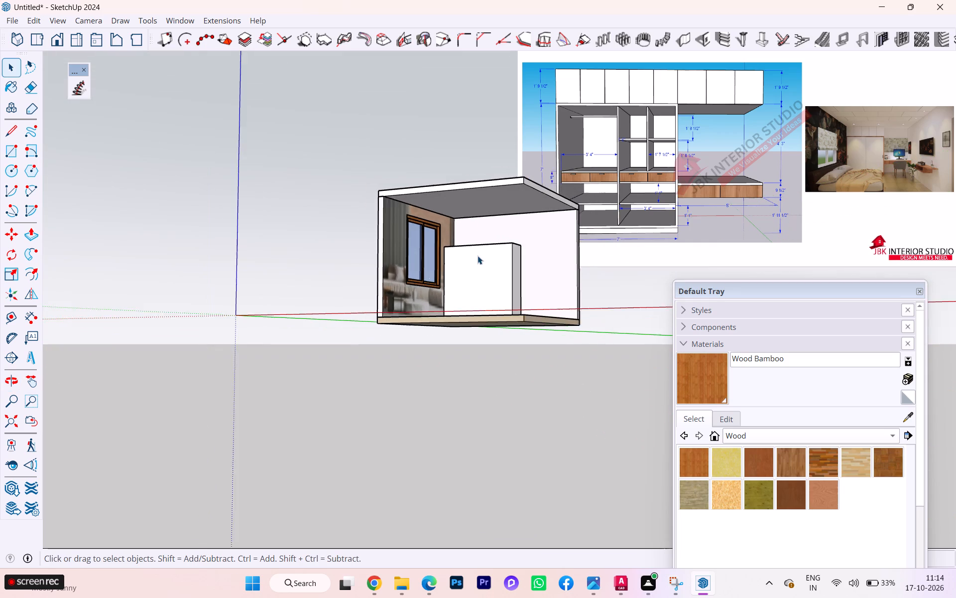
scroll(478, 256, "down", 1)
scroll(475, 262, "up", 3)
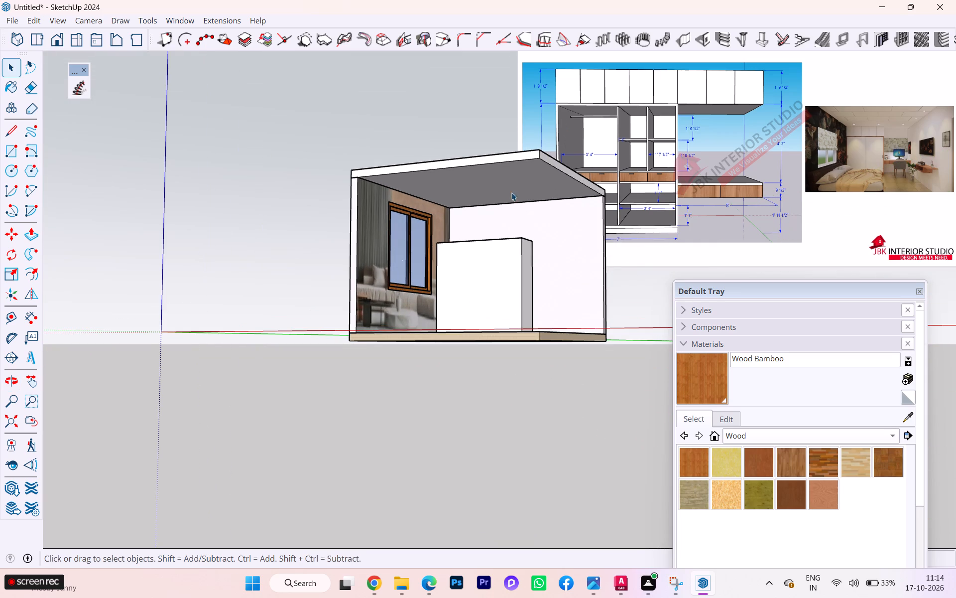
middle_click_drag(503, 223, 495, 288)
scroll(495, 288, "up", 4)
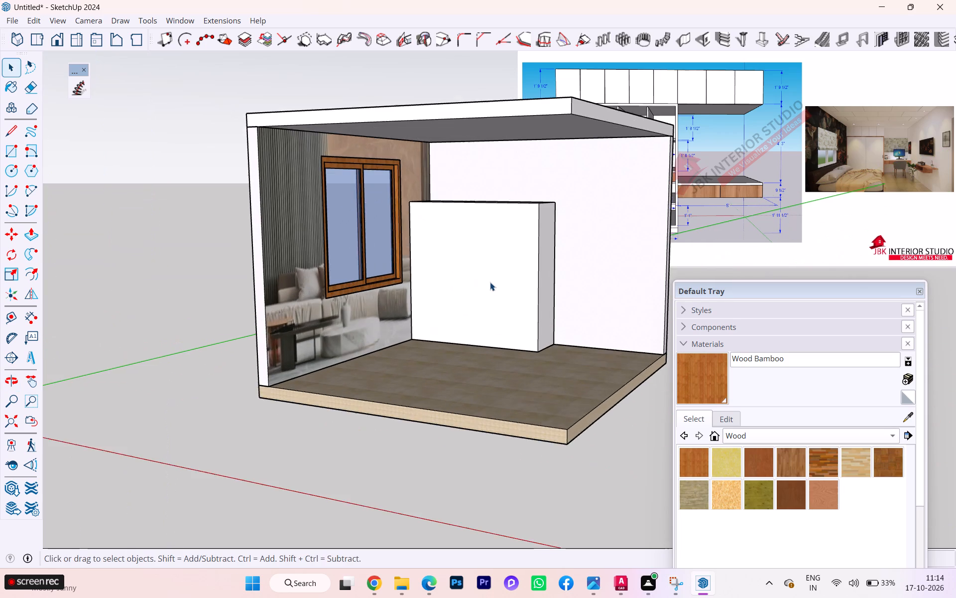
scroll(490, 282, "up", 1)
scroll(490, 281, "down", 1)
scroll(490, 281, "up", 1)
middle_click_drag(486, 279, 536, 319)
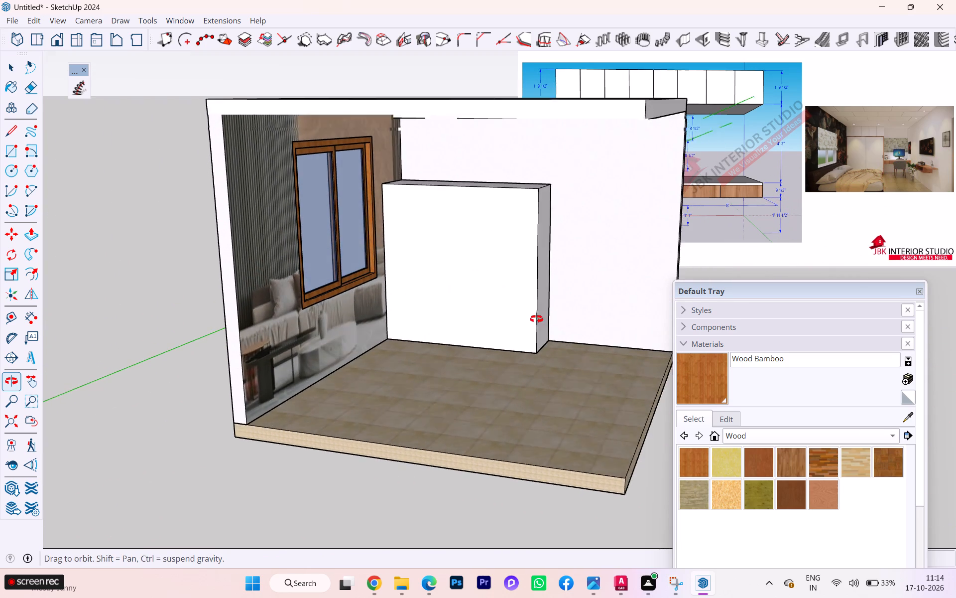
middle_click_drag(536, 319, 534, 322)
Open the box group and offset the front face's outline inward by 1 inch.
left_click(475, 268)
double_click(469, 268)
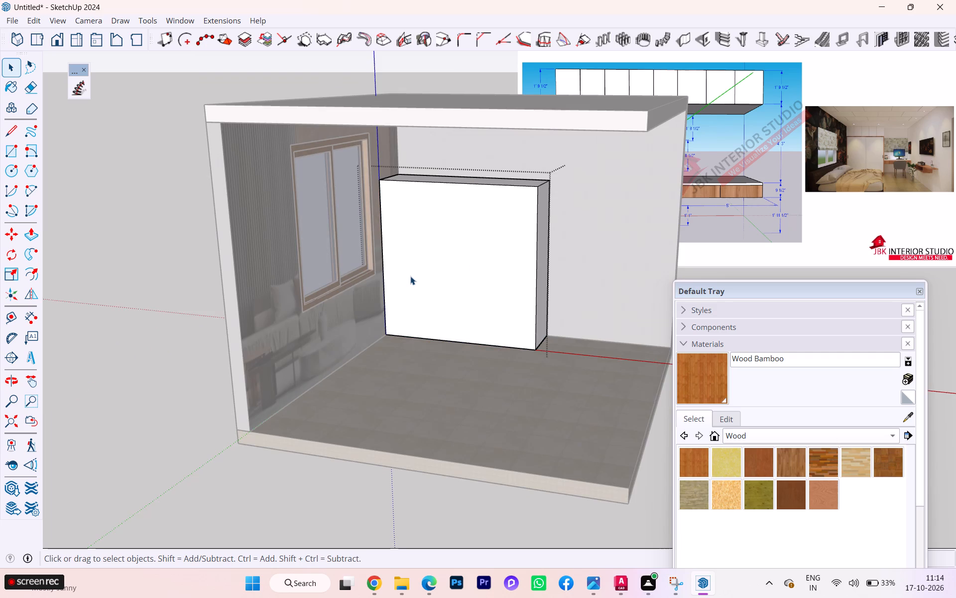
double_click(410, 276)
scroll(398, 279, "down", 1)
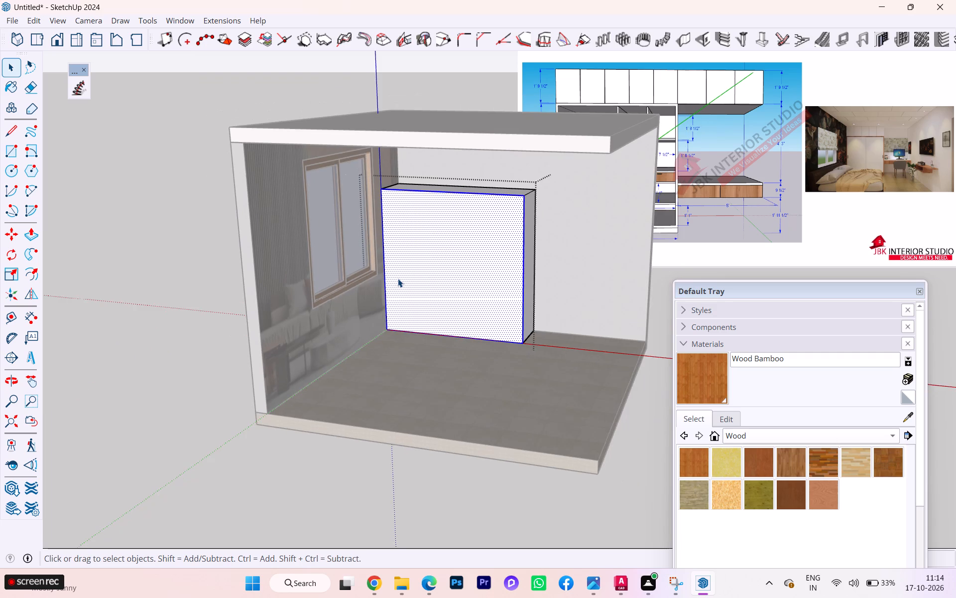
scroll(398, 279, "down", 1)
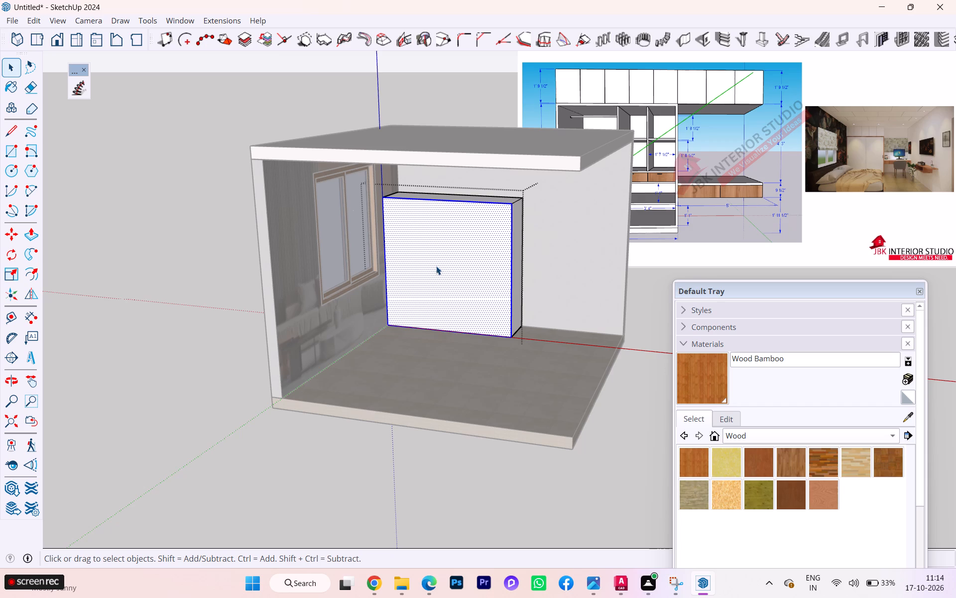
type("ff")
left_click(386, 279)
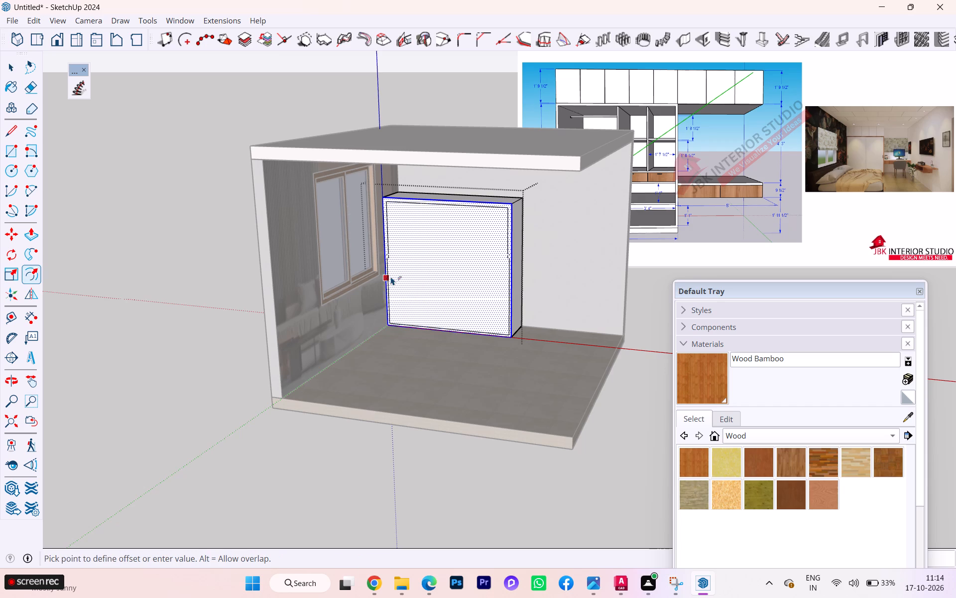
key("1")
key("Return")
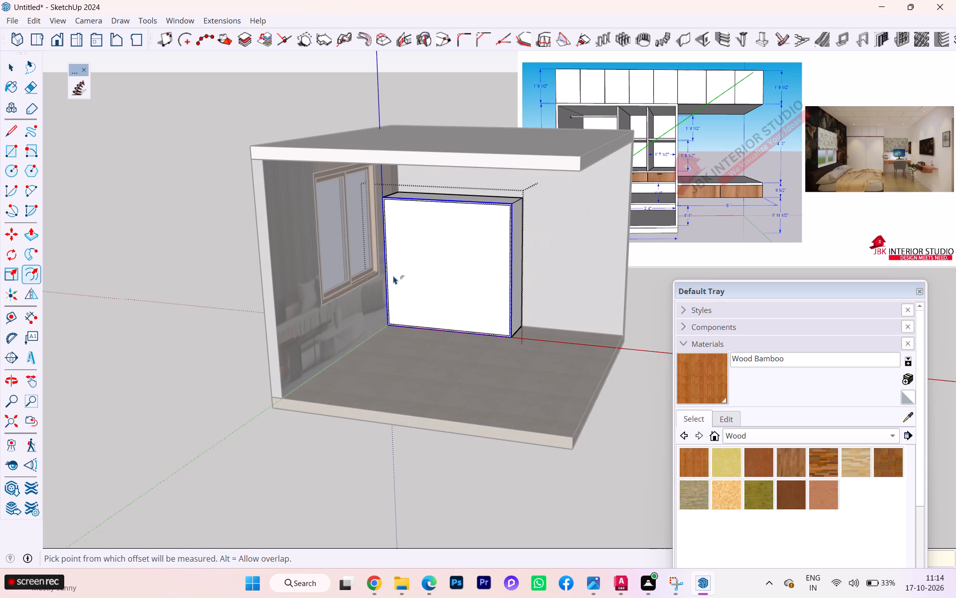
key("space")
Push the inset front face 22 inches into the box to hollow out the wardrobe carcass.
scroll(385, 267, "down", 1)
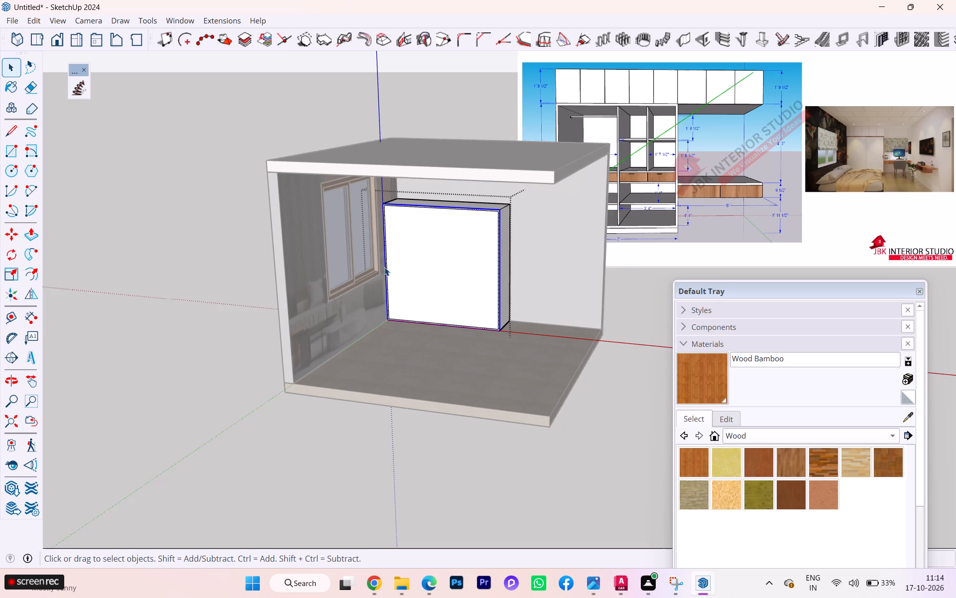
scroll(385, 266, "up", 2)
key("space")
left_click(414, 250)
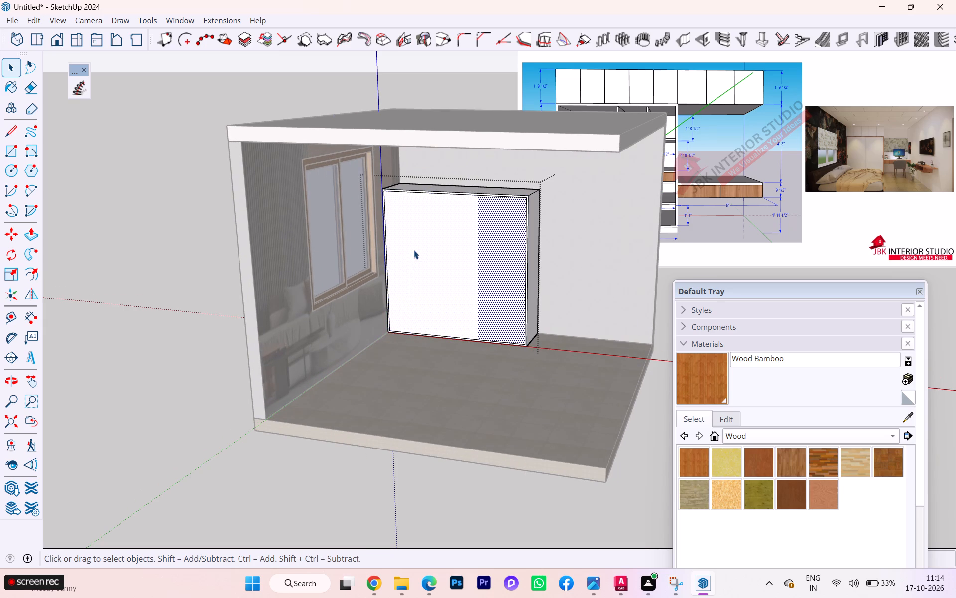
key("p")
left_click(414, 250)
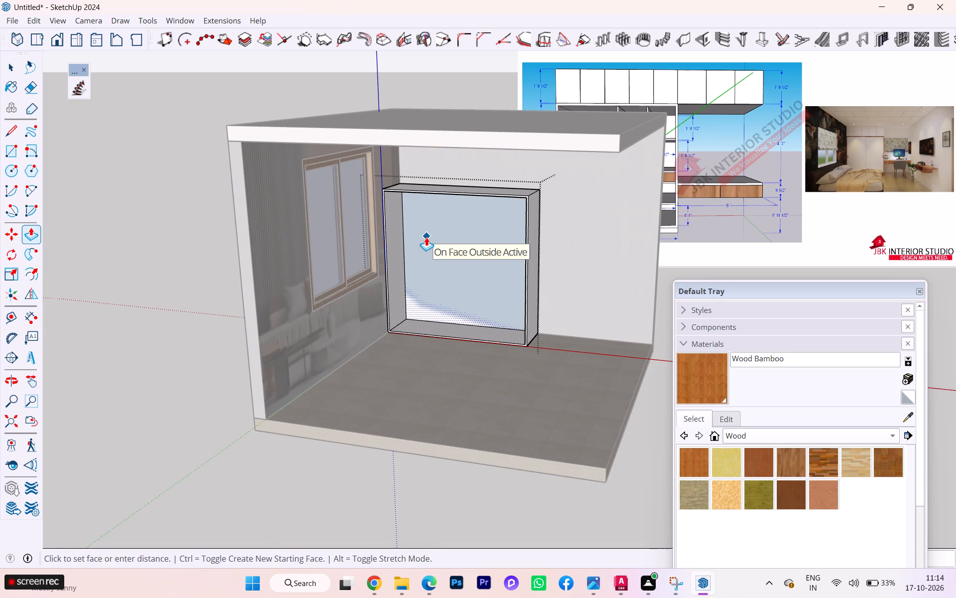
type("22")
key("Return")
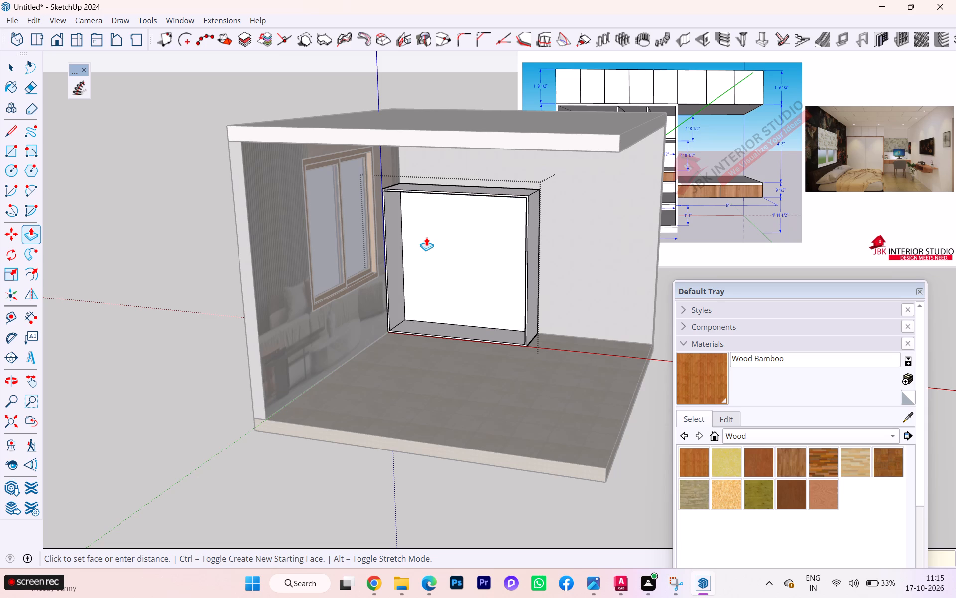
key("space")
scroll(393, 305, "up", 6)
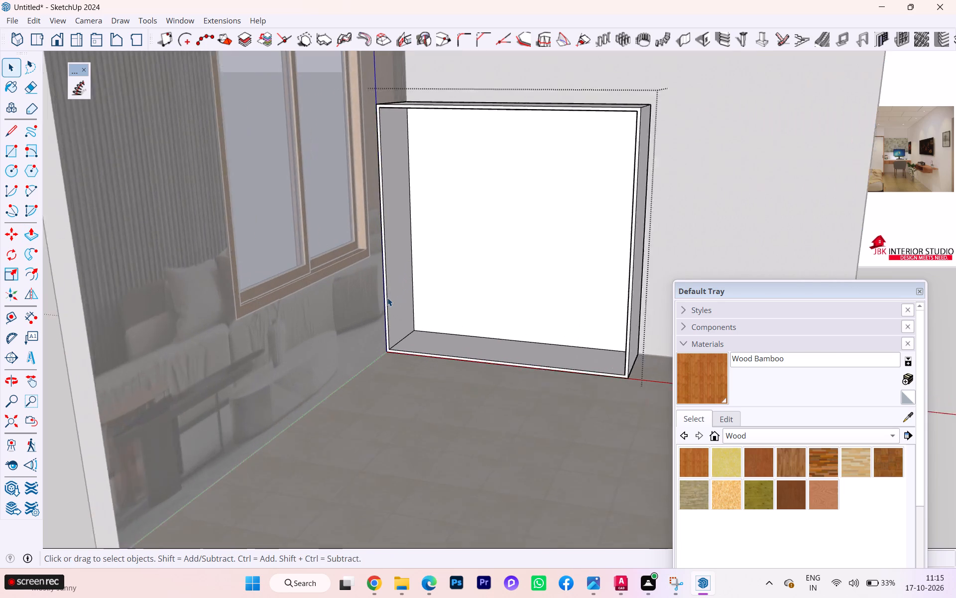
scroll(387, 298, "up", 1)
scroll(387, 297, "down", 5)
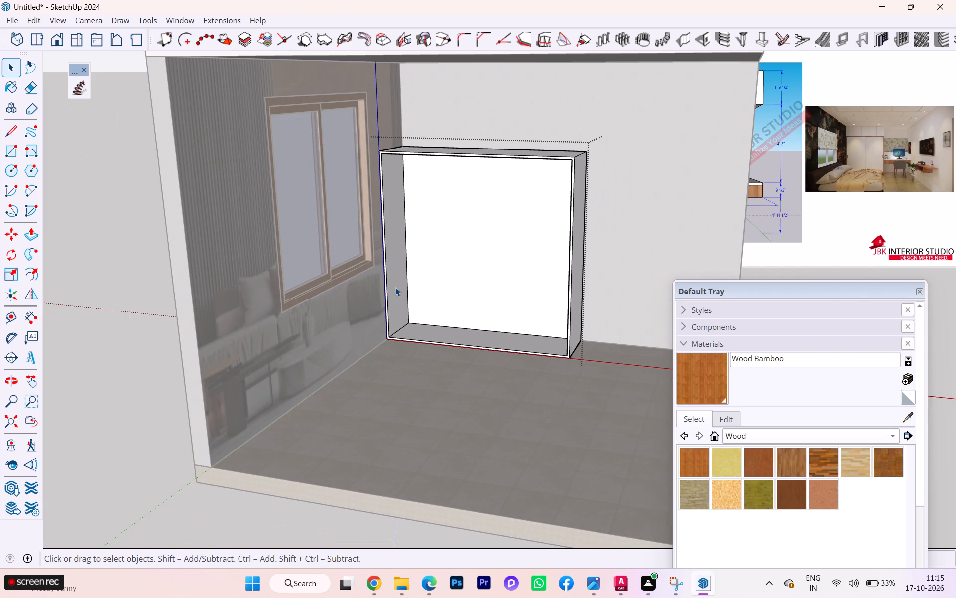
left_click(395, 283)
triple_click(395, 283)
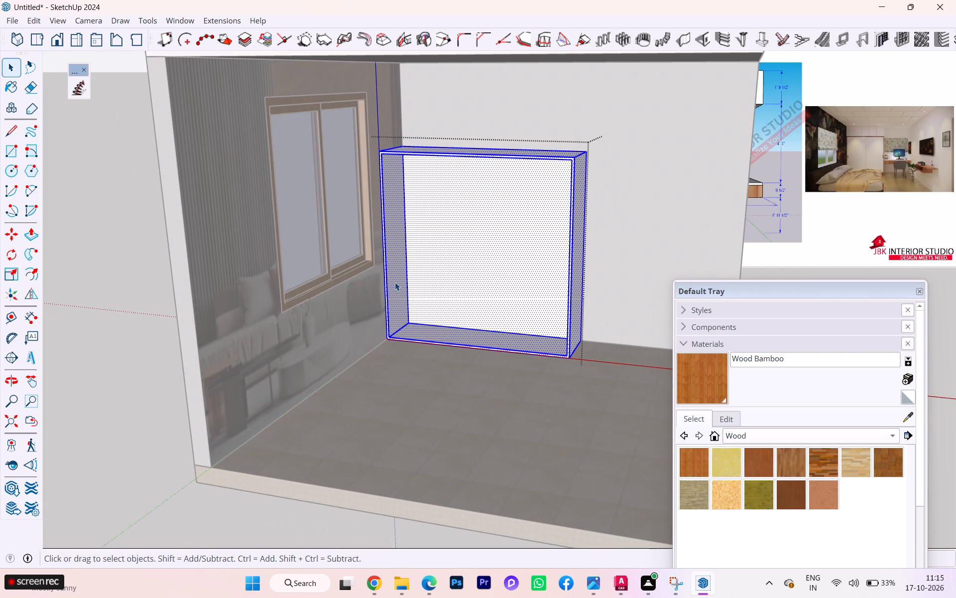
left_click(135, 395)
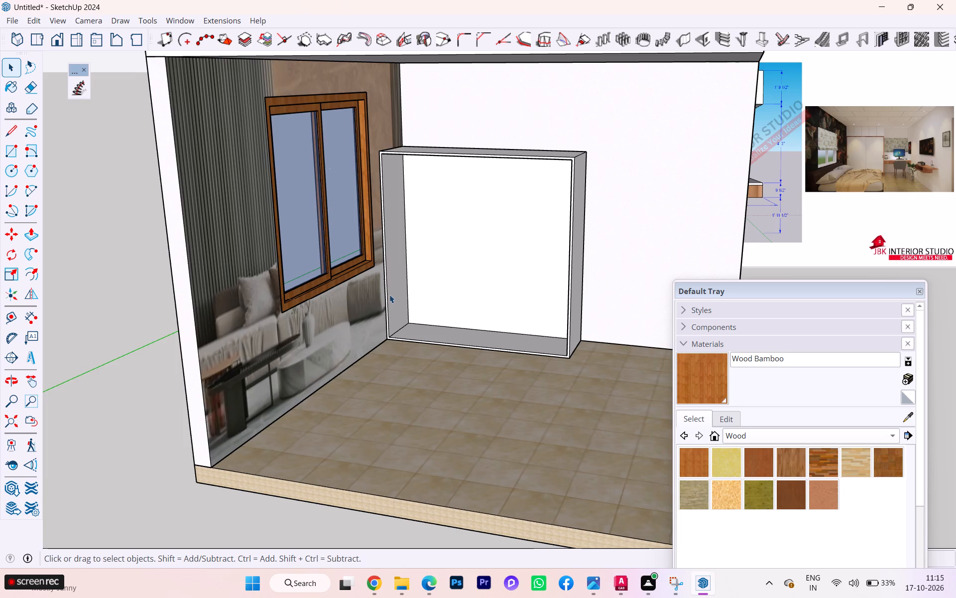
Open the carcass group, copy the window-side inner side face with its edges, and close the group.
scroll(395, 302, "up", 4)
scroll(395, 298, "down", 2)
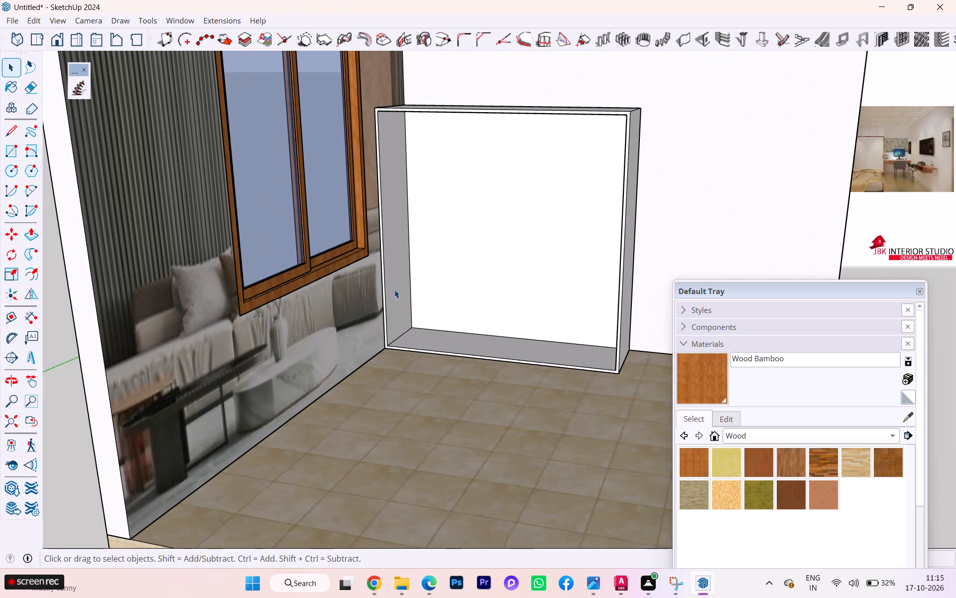
scroll(394, 290, "down", 1)
double_click(394, 286)
double_click(394, 286)
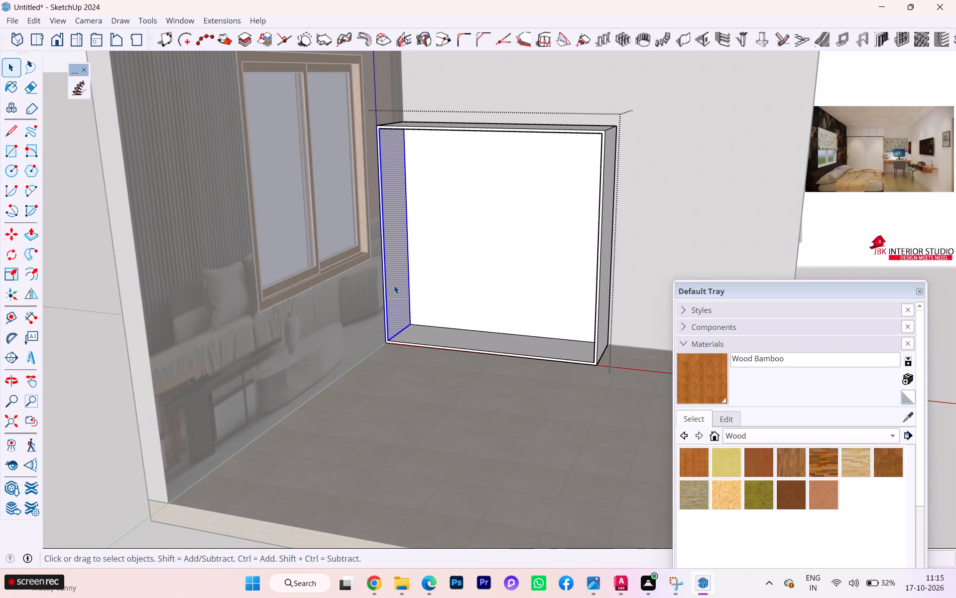
scroll(394, 285, "down", 7)
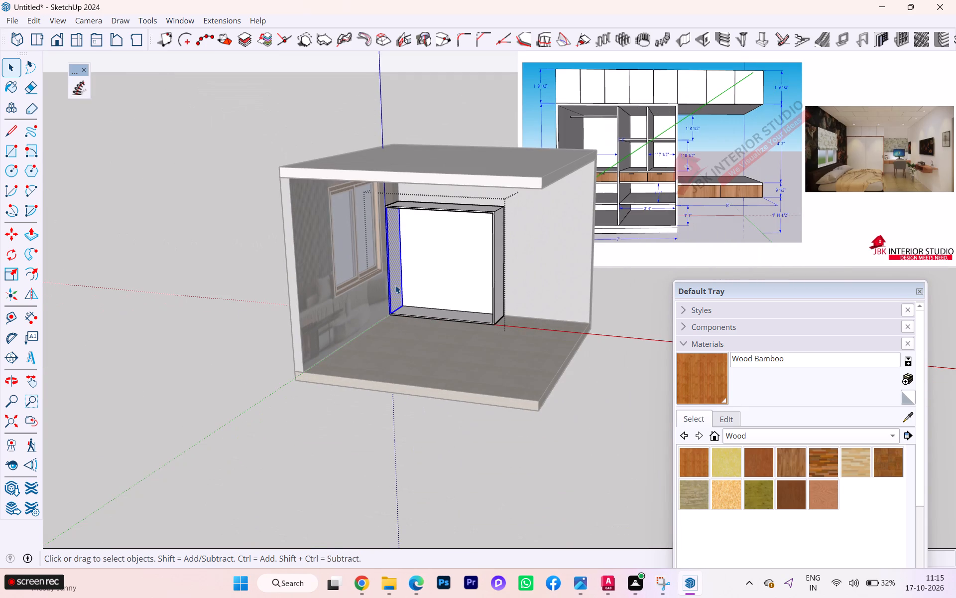
key("ctrl+c")
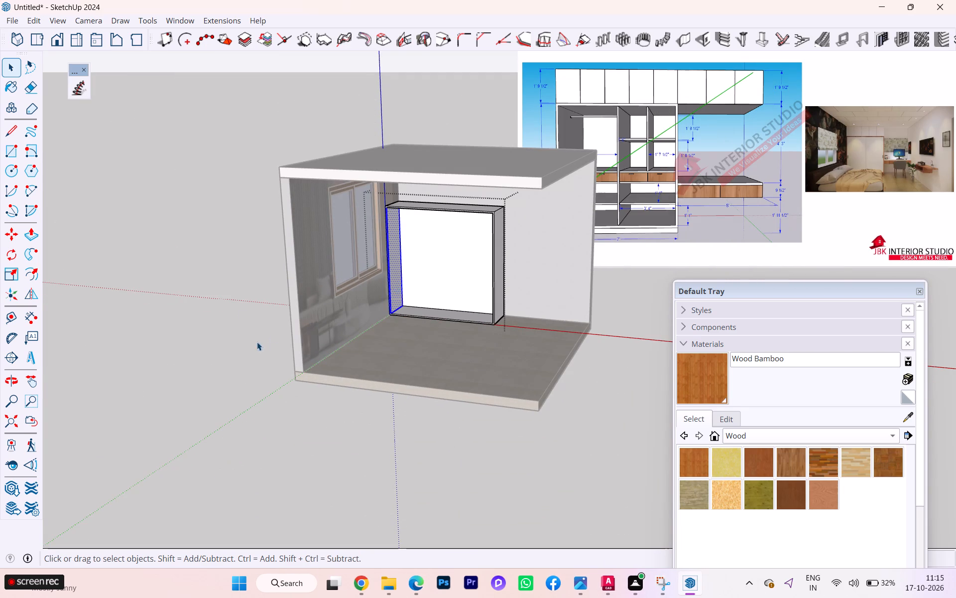
left_click(165, 345)
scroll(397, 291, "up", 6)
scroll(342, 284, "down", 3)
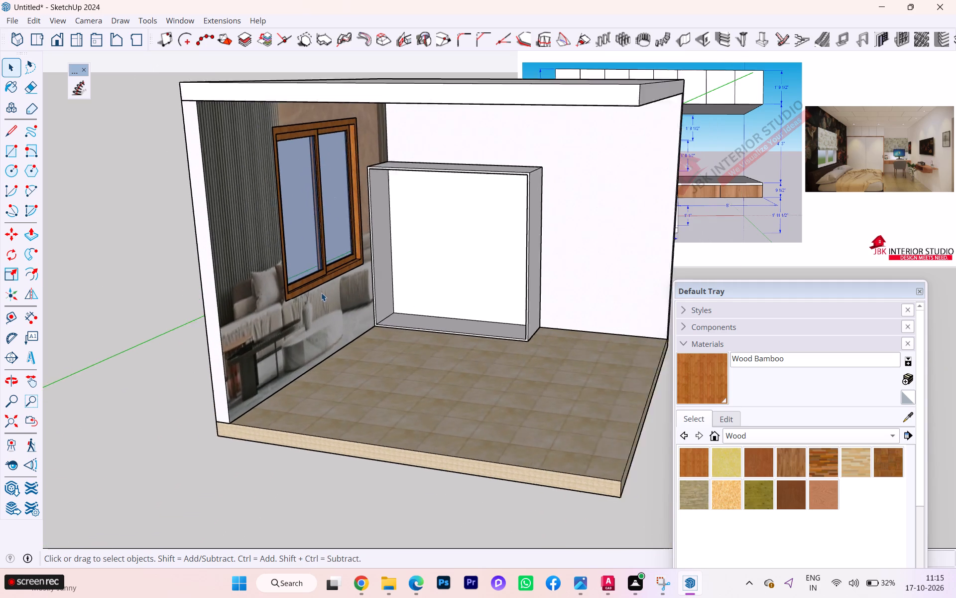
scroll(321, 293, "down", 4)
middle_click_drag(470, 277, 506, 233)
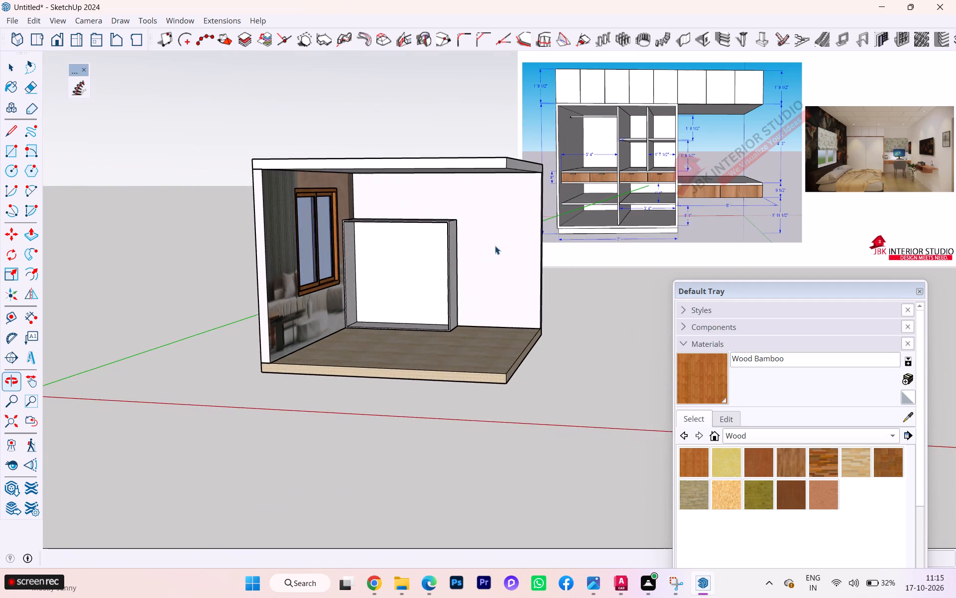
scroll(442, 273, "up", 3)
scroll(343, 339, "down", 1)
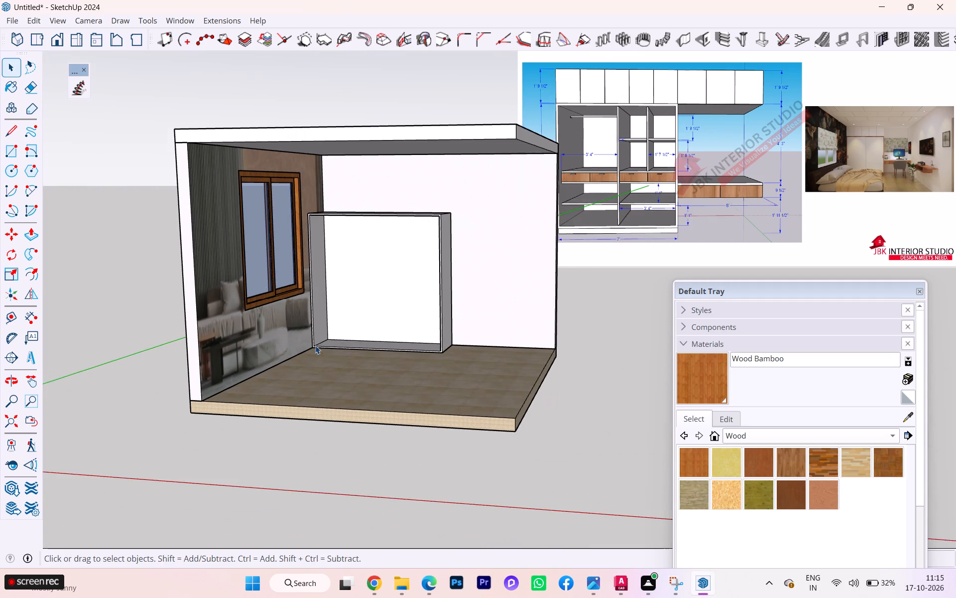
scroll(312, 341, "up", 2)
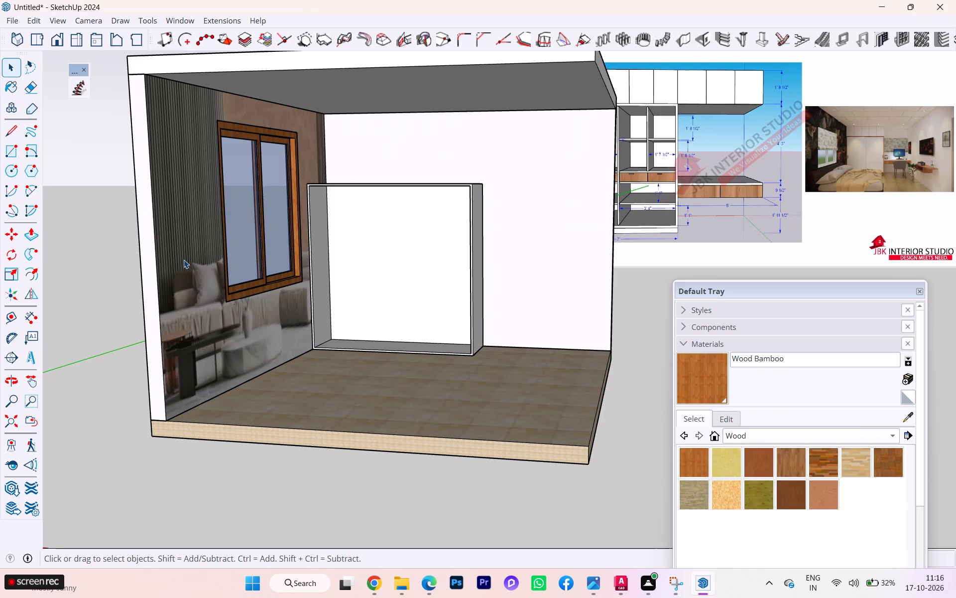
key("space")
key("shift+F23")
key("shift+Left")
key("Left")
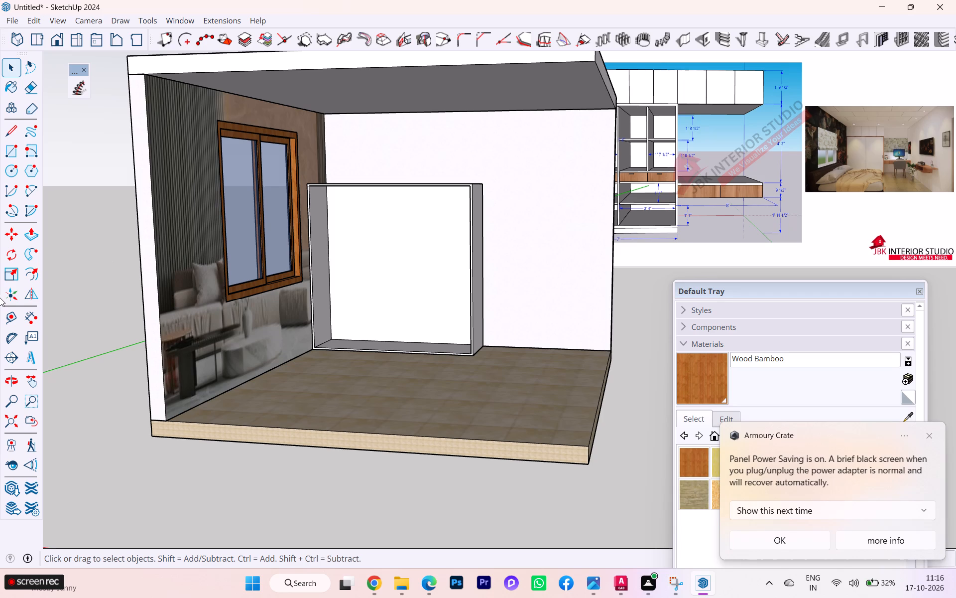
Paste the copied inner side face in place, outside the carcass group.
scroll(0, 111, "up", 2)
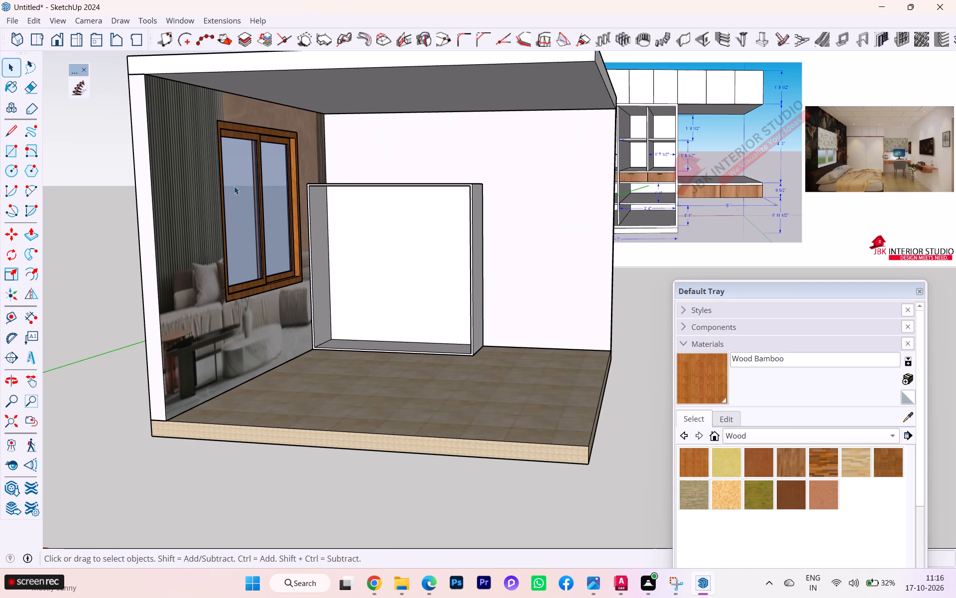
scroll(305, 197, "up", 7)
scroll(369, 250, "down", 1)
scroll(368, 251, "up", 2)
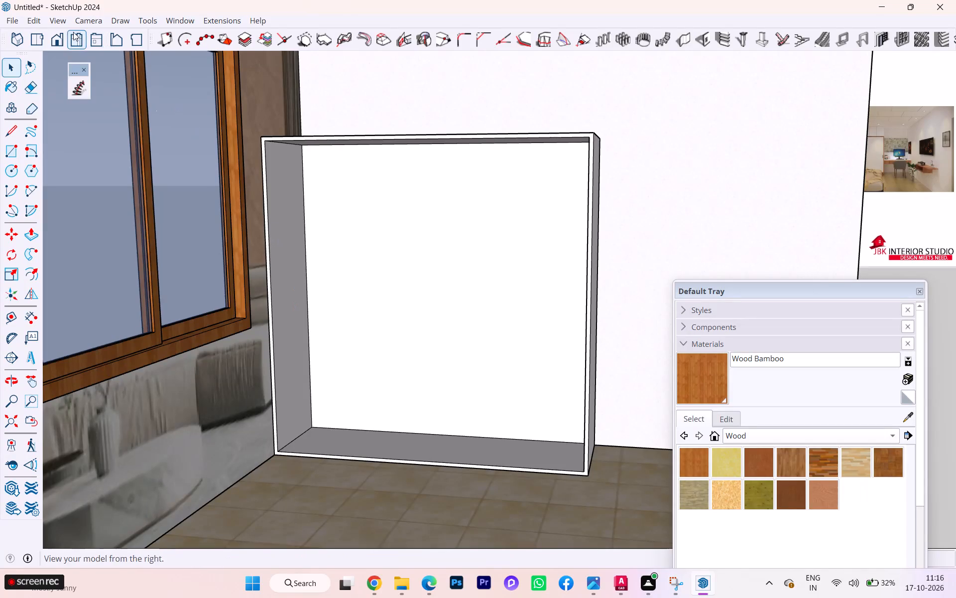
left_click(31, 18)
left_click(76, 114)
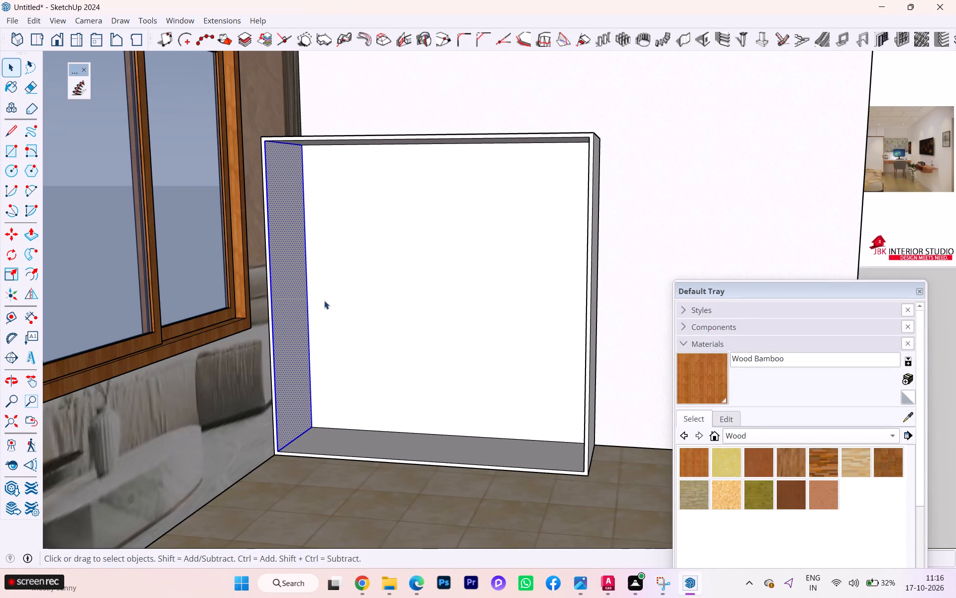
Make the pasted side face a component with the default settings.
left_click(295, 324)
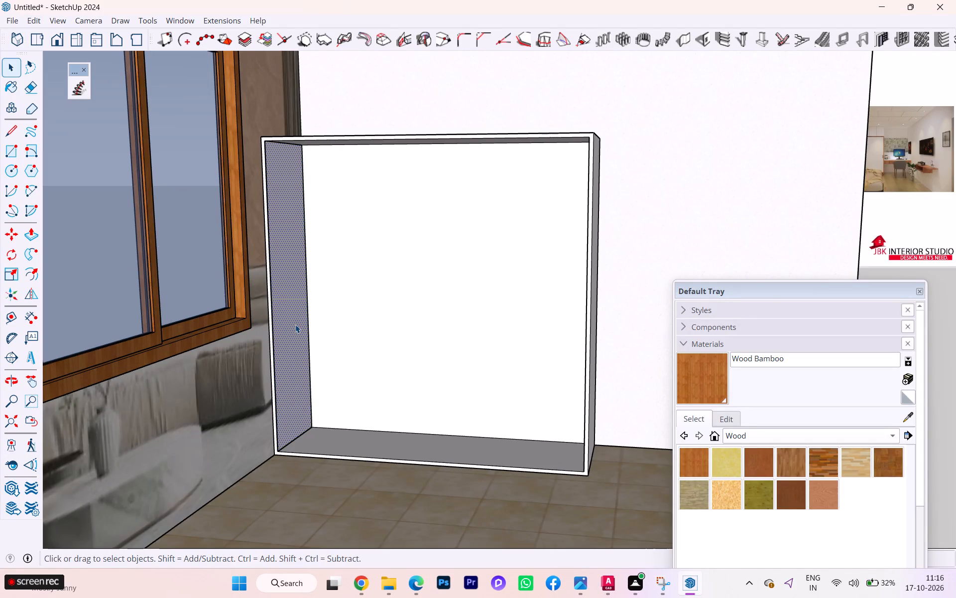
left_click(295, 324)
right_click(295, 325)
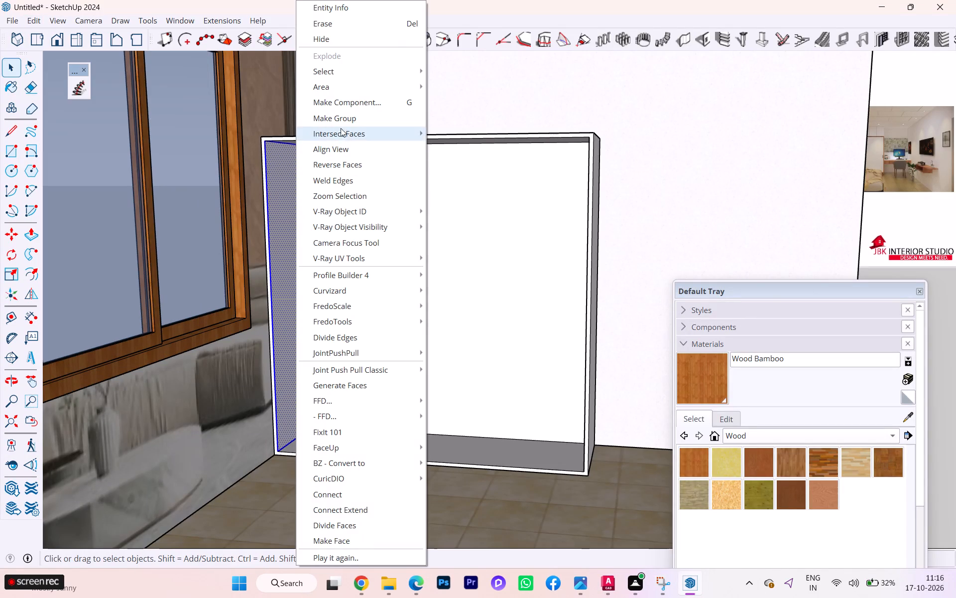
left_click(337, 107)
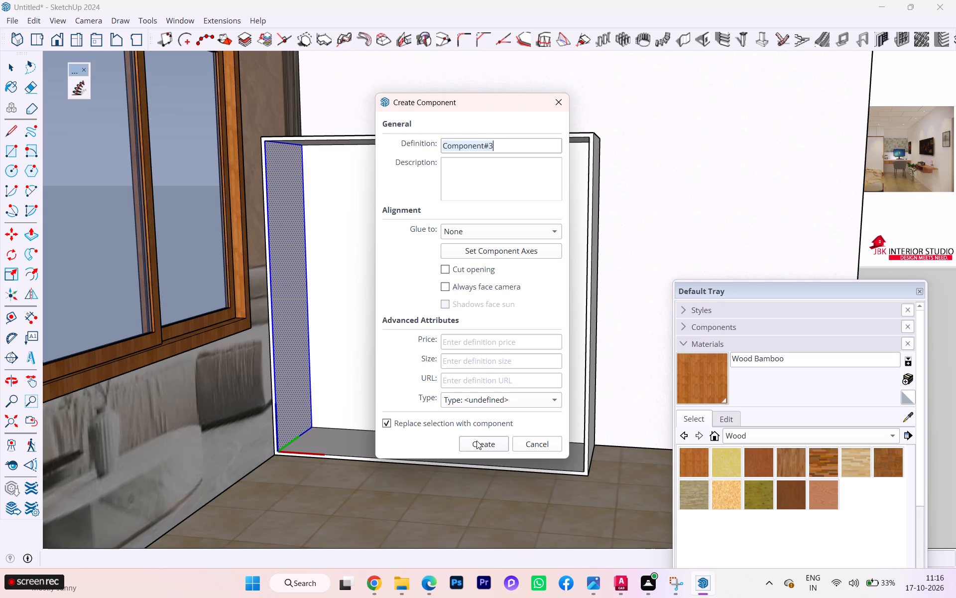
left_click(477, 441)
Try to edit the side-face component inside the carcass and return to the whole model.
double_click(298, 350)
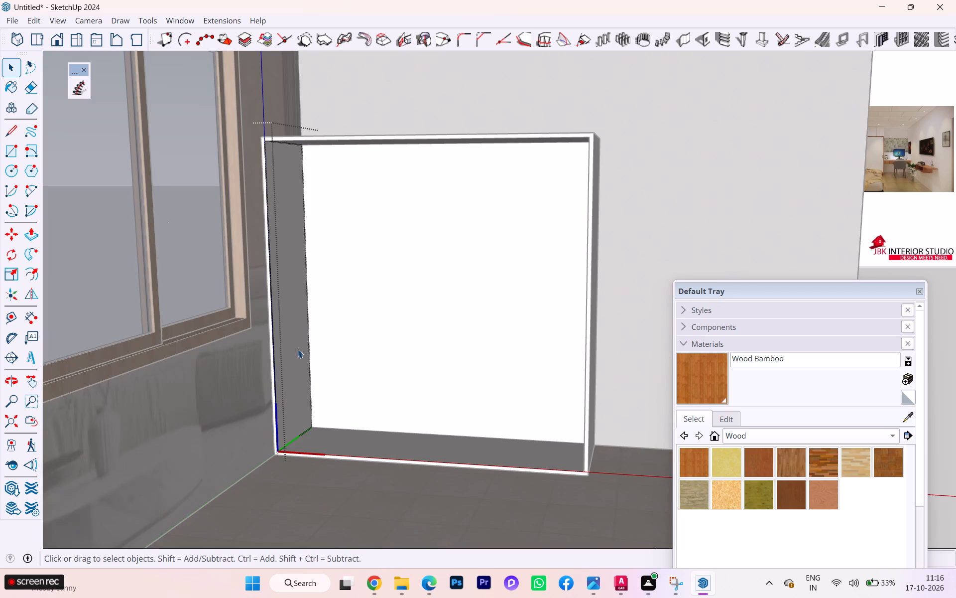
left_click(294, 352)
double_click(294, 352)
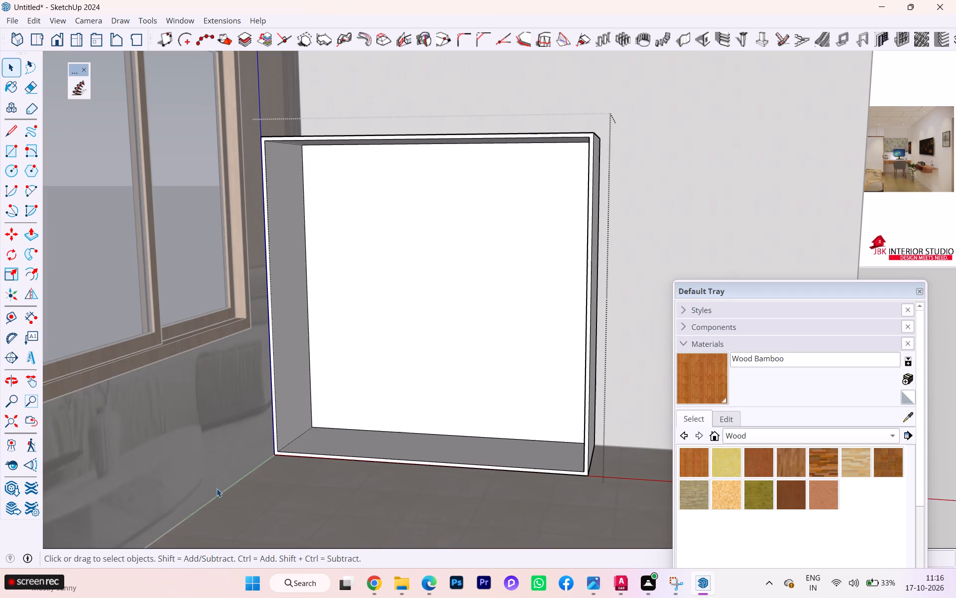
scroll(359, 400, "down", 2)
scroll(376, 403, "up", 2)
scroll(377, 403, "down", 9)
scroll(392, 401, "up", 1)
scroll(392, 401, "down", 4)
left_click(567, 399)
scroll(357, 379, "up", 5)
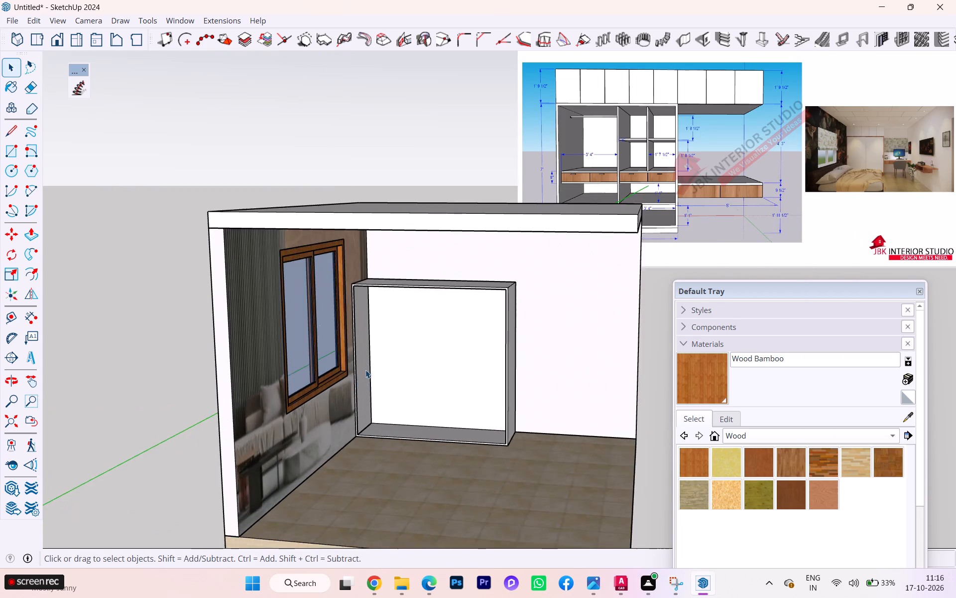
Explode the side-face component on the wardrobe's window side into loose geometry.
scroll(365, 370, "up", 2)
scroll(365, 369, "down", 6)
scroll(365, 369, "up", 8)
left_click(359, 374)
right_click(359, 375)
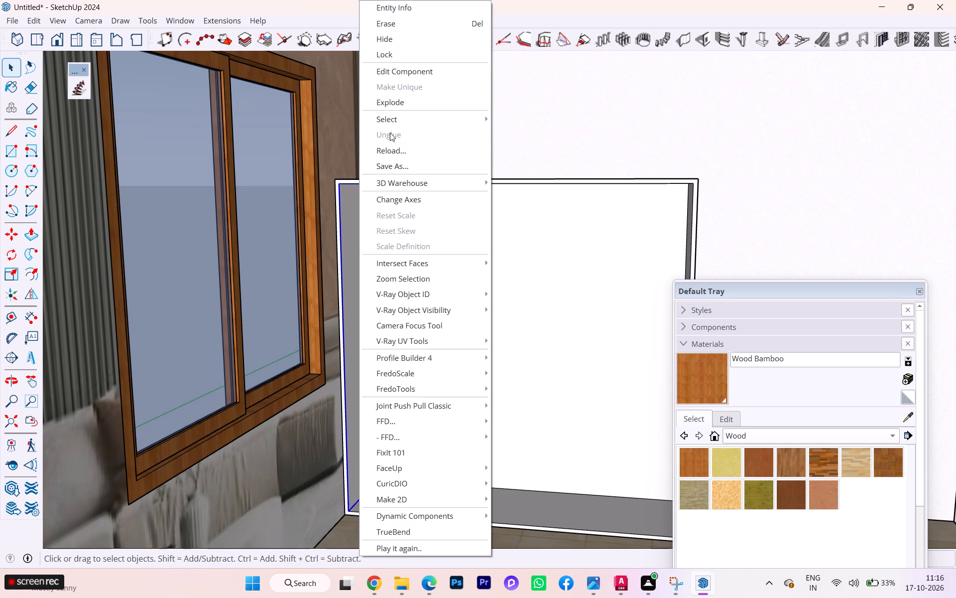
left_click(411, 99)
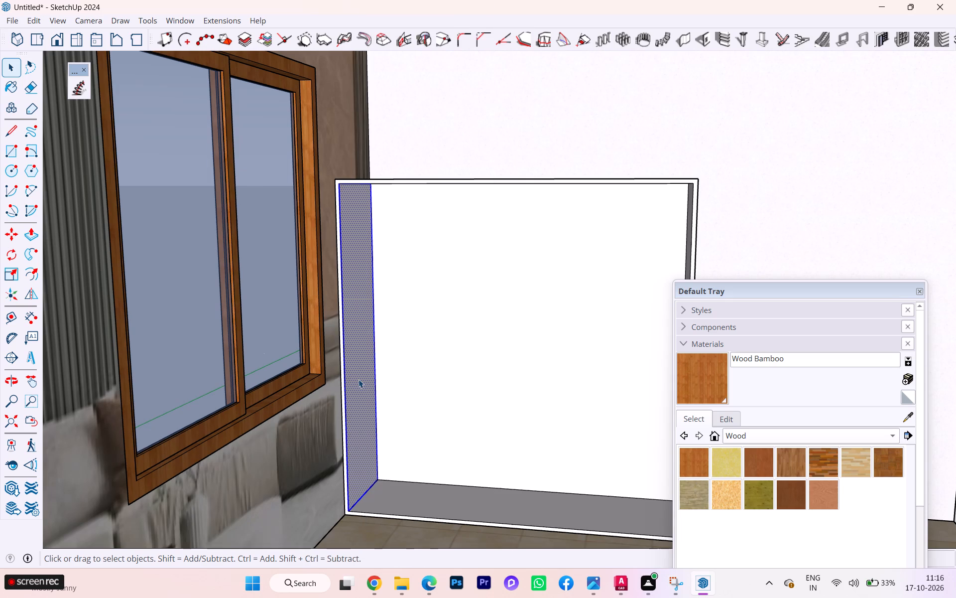
Push/pull the pasted side face 1 inch to give the panel thickness.
key("p")
left_click(358, 379)
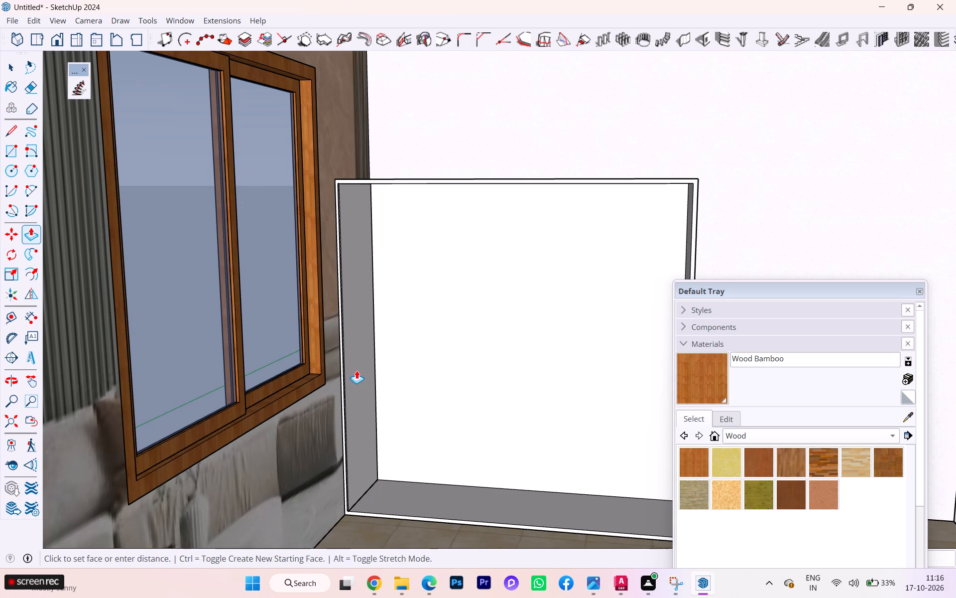
key("1")
key("Return")
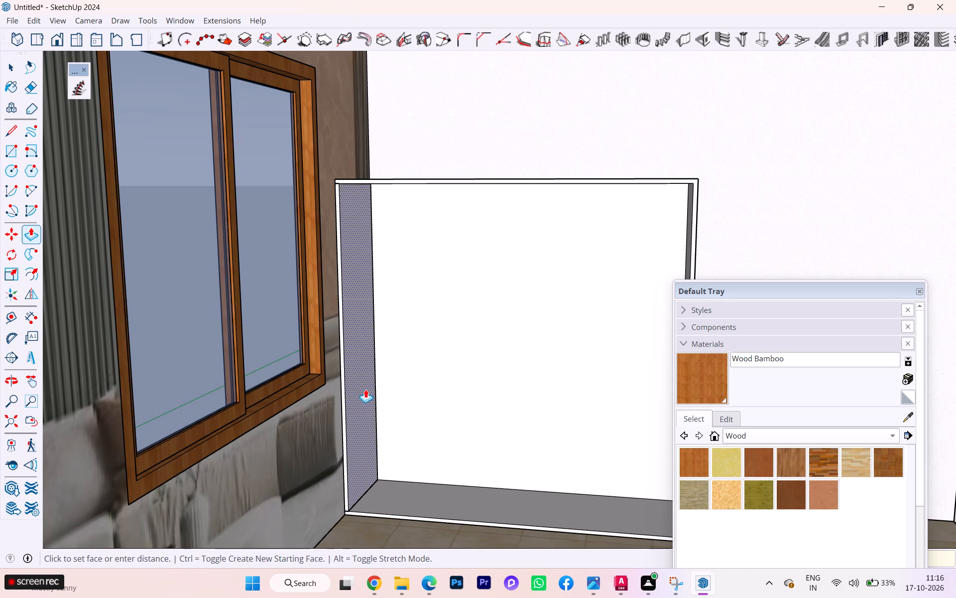
key("space")
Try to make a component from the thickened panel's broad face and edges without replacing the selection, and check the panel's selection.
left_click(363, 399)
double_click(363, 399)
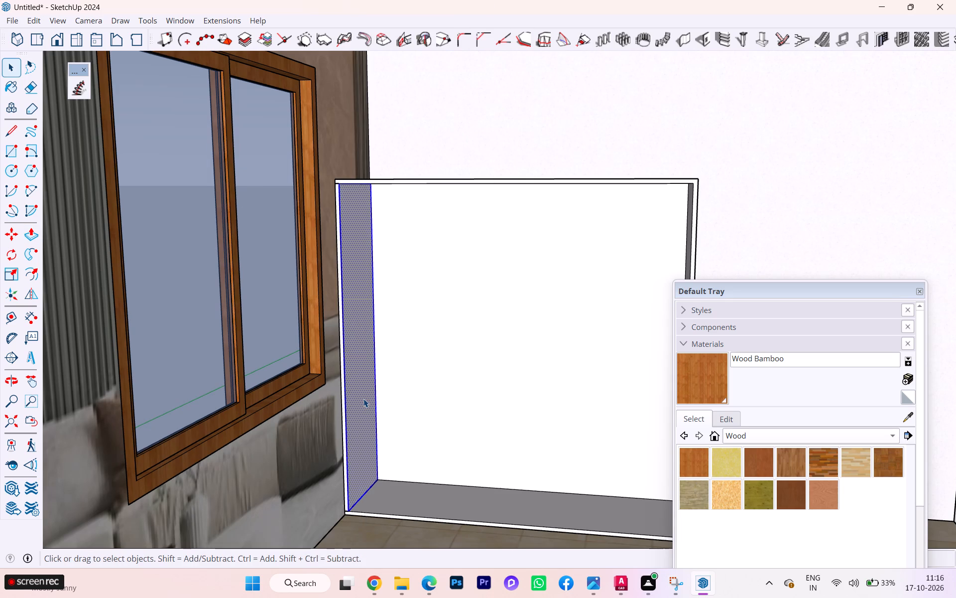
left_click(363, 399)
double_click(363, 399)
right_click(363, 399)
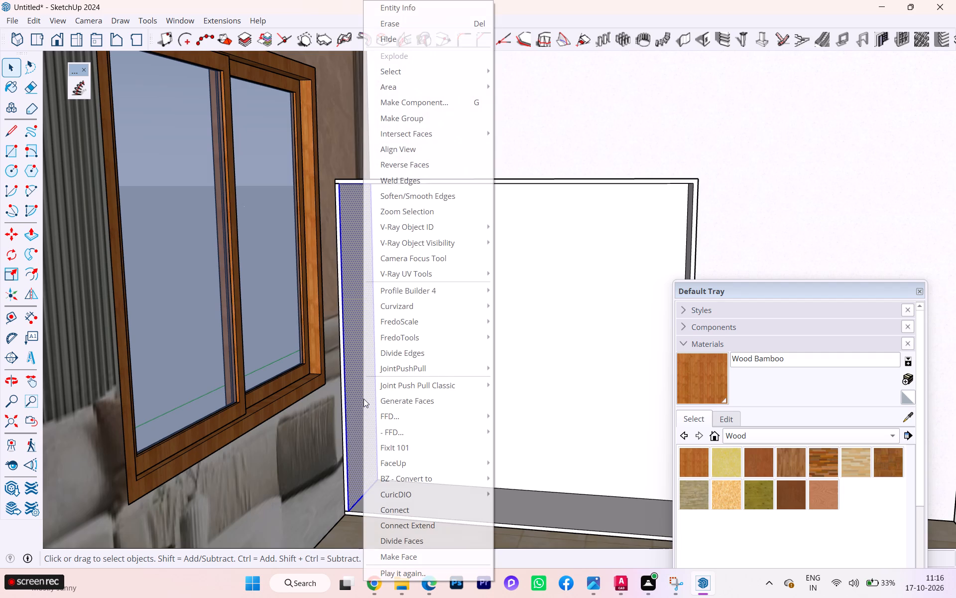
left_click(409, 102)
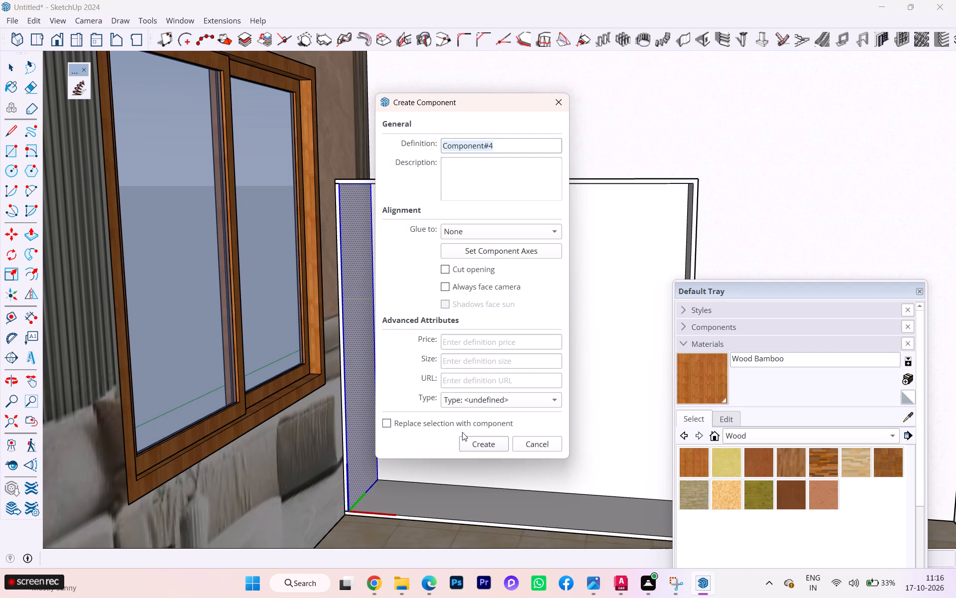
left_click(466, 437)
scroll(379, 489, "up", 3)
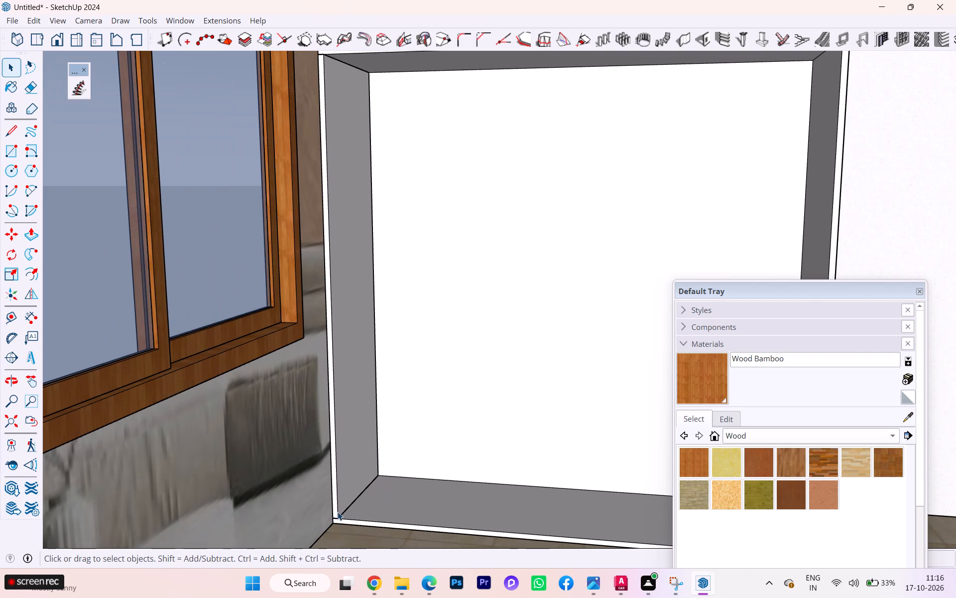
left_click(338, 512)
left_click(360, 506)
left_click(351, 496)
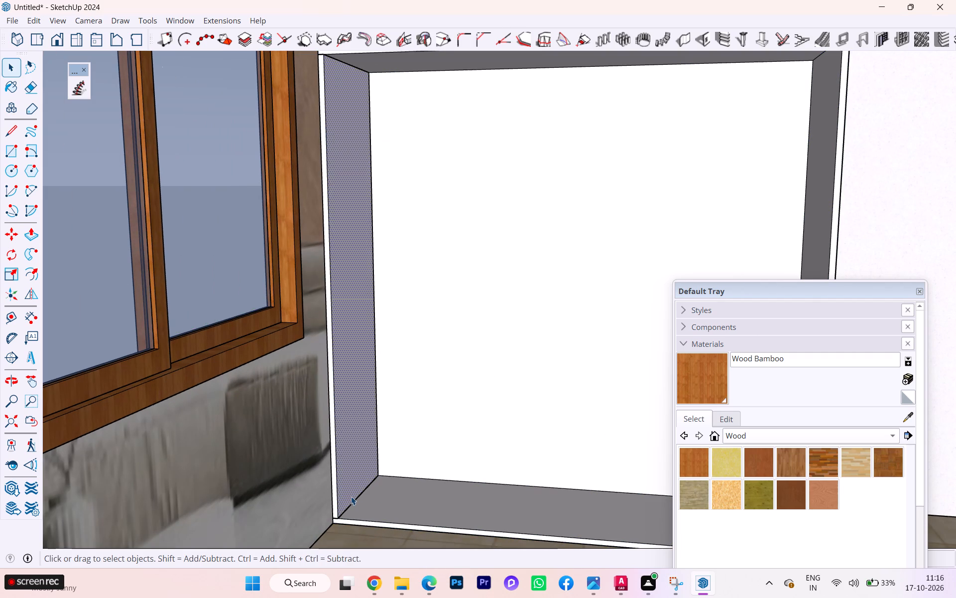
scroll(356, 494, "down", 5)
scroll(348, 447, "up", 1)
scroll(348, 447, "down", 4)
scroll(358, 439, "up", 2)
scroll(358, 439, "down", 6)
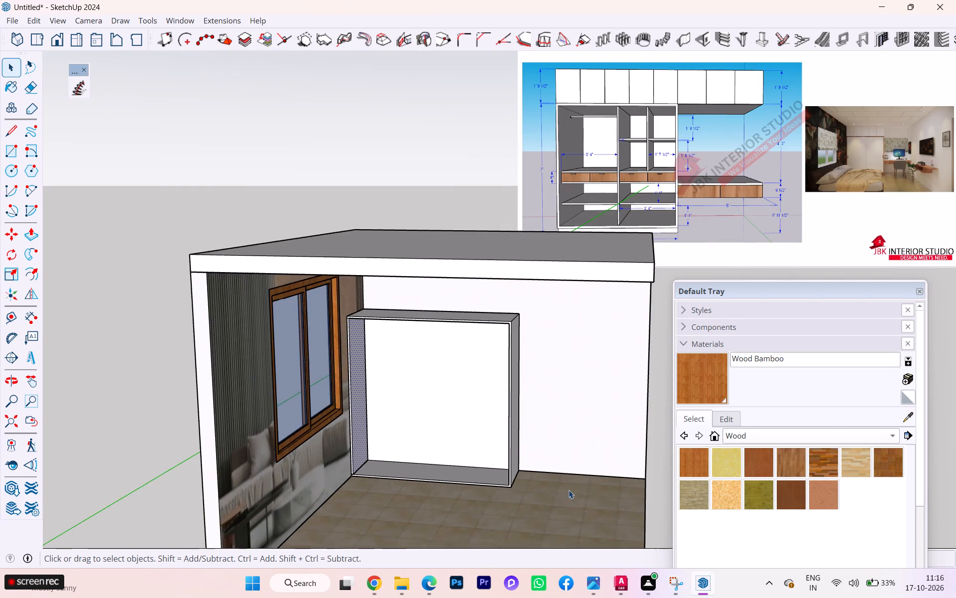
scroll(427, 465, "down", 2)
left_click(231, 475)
Select the whole 1-inch side panel and make it a component that replaces the selection.
scroll(385, 444, "up", 1)
scroll(386, 444, "down", 5)
scroll(387, 444, "up", 1)
scroll(387, 444, "down", 1)
scroll(387, 444, "up", 10)
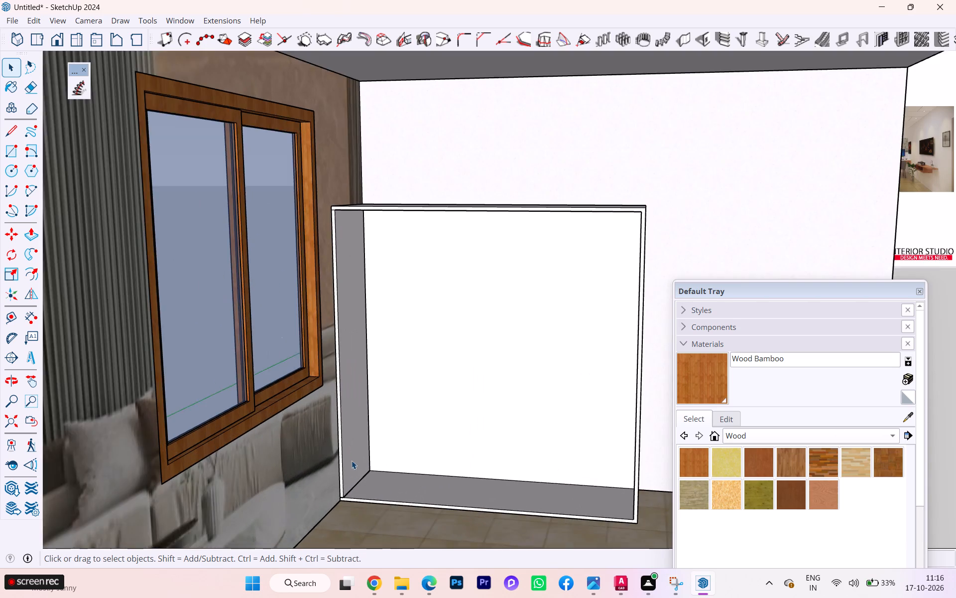
left_click(349, 463)
double_click(352, 473)
left_click(352, 473)
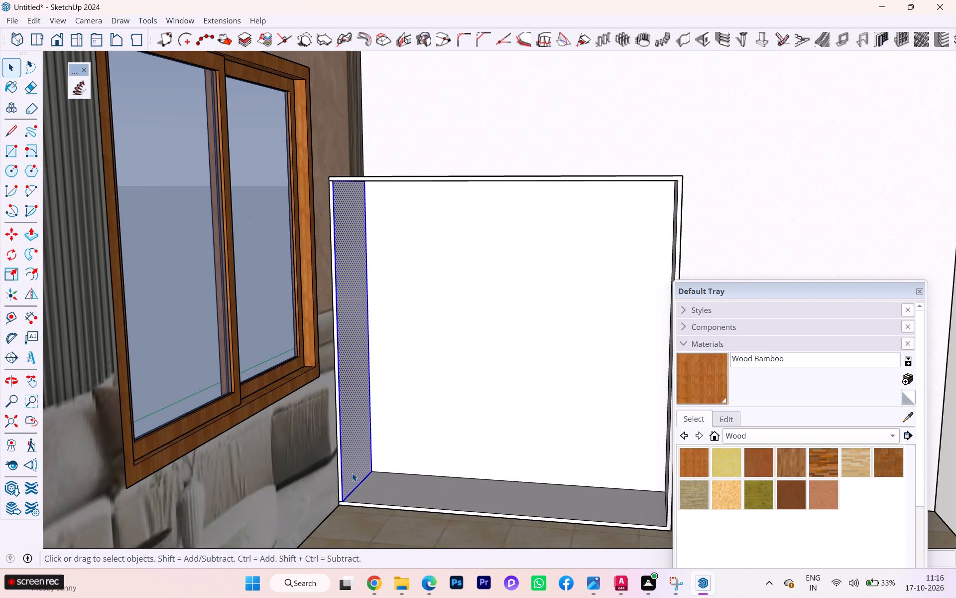
double_click(352, 473)
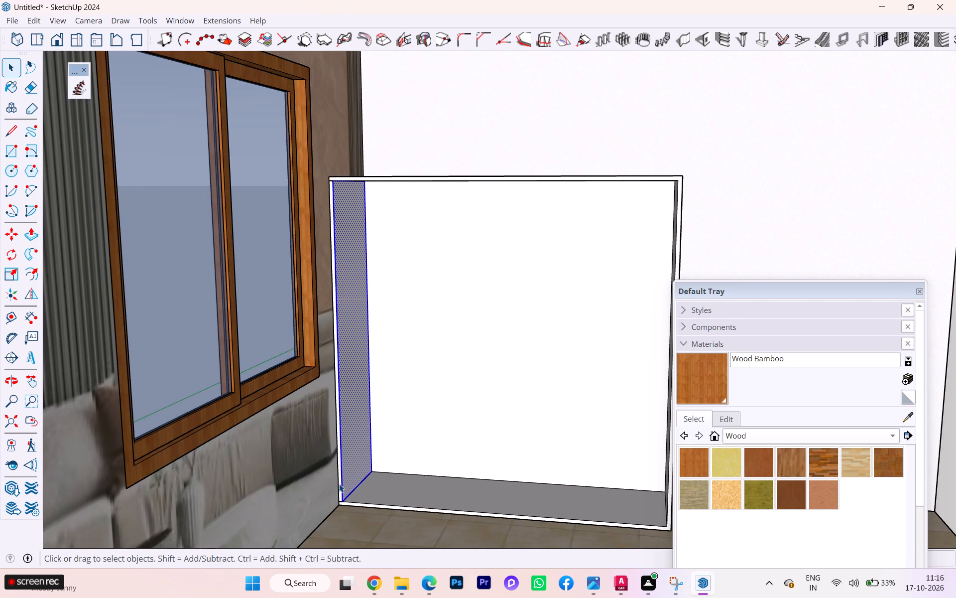
scroll(339, 484, "up", 1)
scroll(339, 484, "down", 1)
scroll(339, 484, "up", 2)
left_click(340, 481)
triple_click(348, 477)
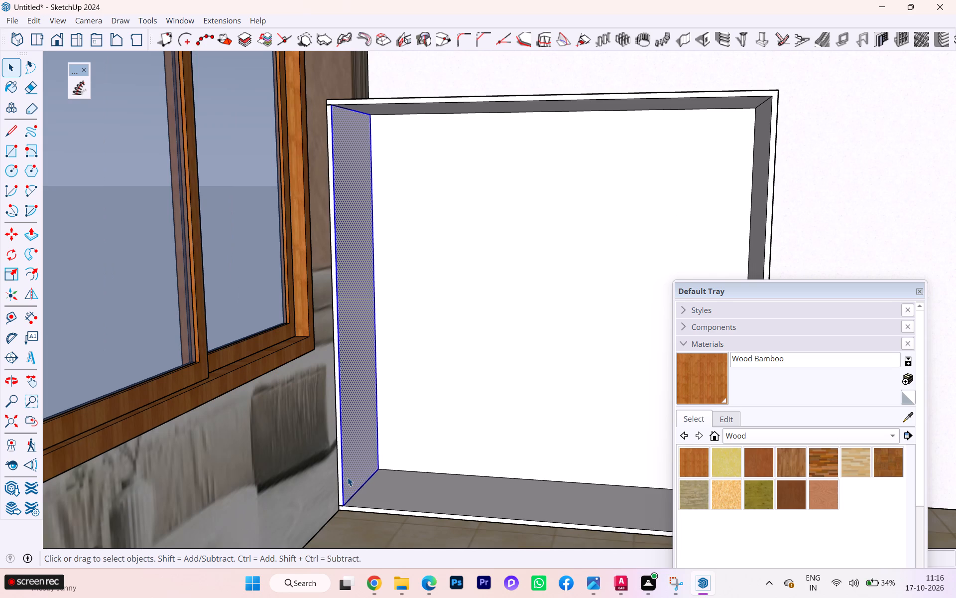
left_click(348, 477)
right_click(348, 478)
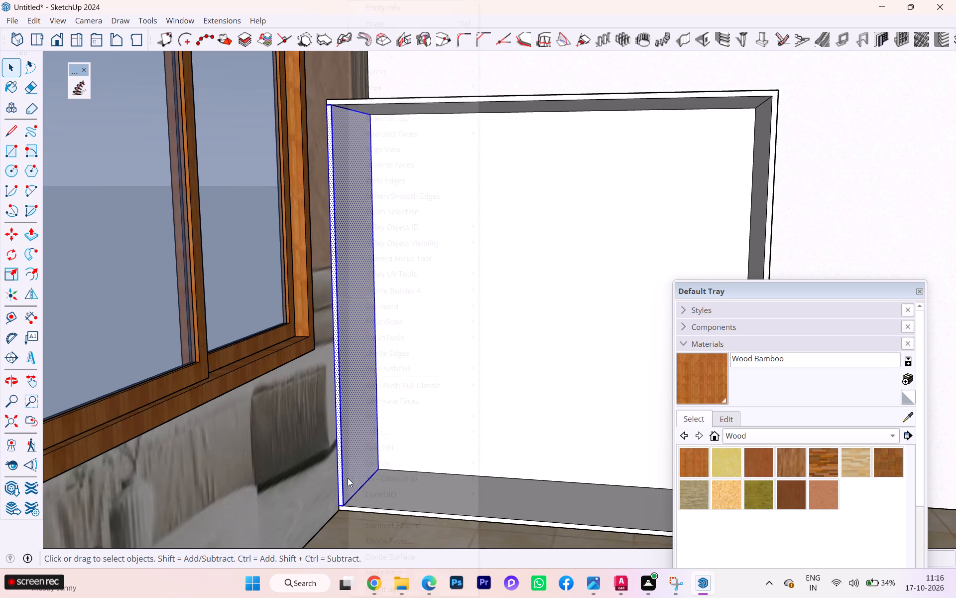
left_click(407, 100)
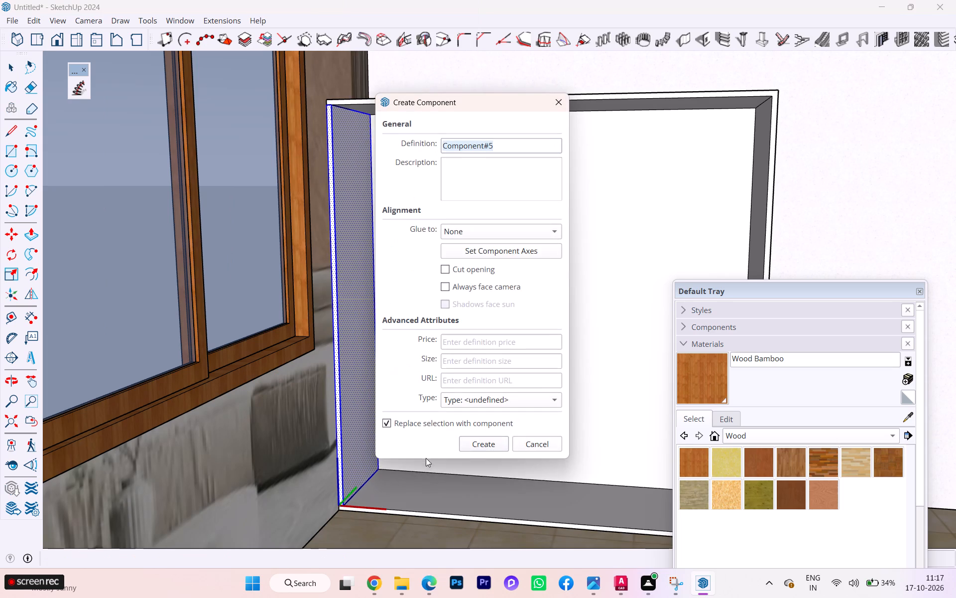
left_click(486, 446)
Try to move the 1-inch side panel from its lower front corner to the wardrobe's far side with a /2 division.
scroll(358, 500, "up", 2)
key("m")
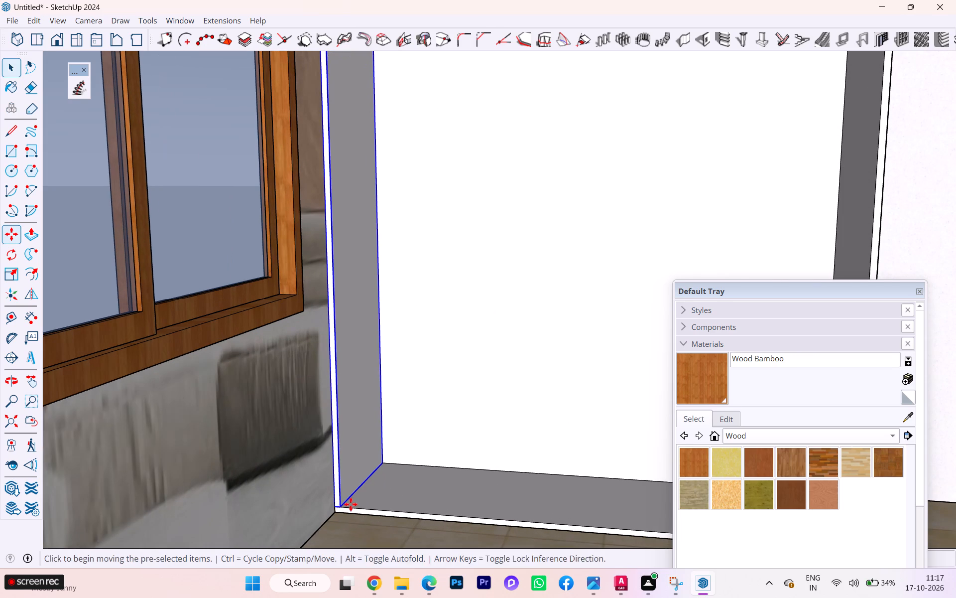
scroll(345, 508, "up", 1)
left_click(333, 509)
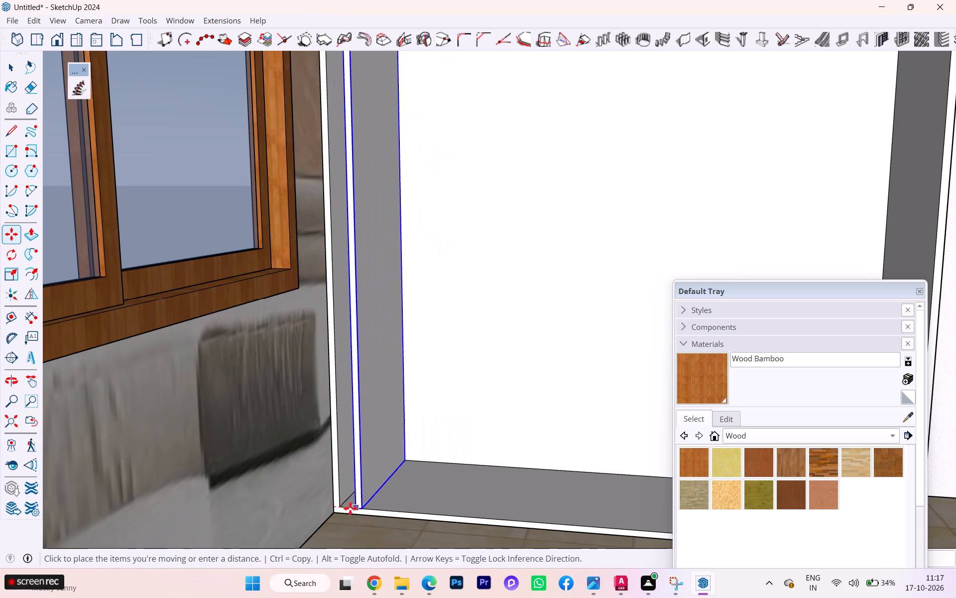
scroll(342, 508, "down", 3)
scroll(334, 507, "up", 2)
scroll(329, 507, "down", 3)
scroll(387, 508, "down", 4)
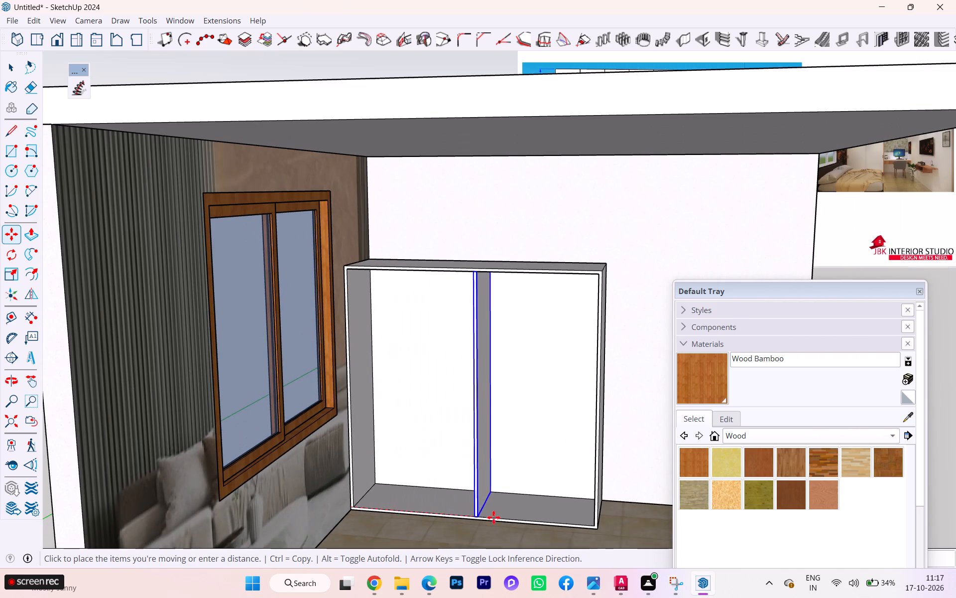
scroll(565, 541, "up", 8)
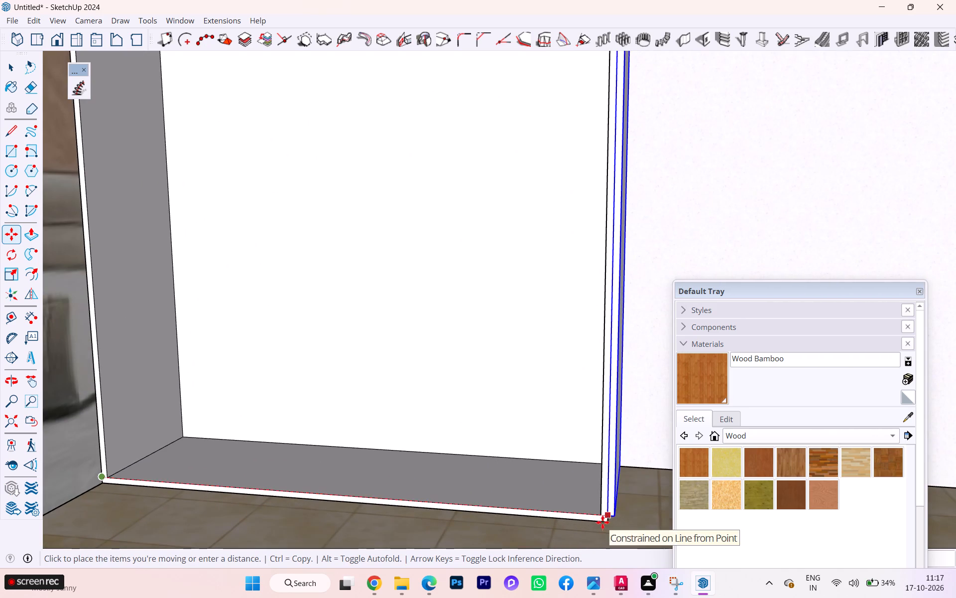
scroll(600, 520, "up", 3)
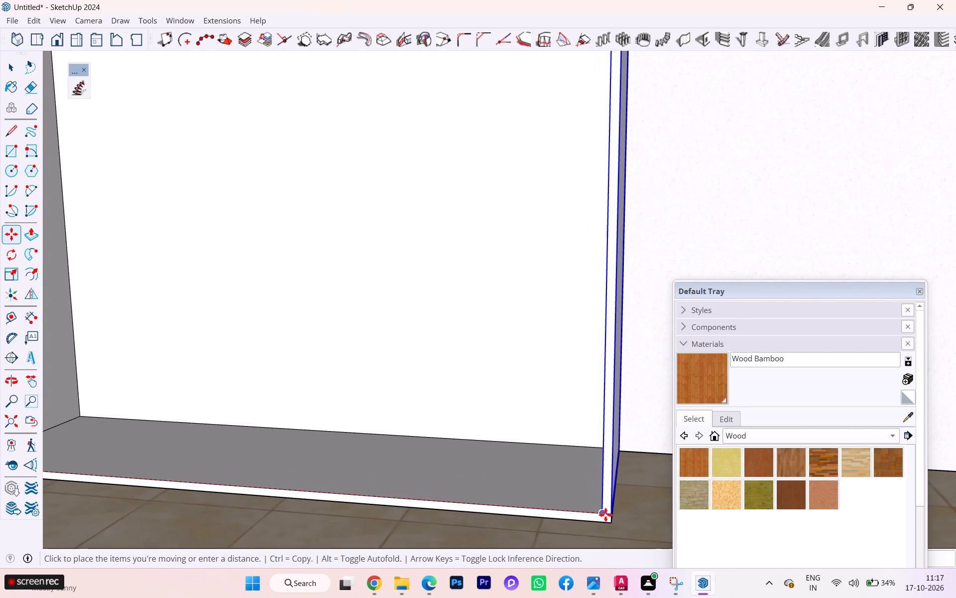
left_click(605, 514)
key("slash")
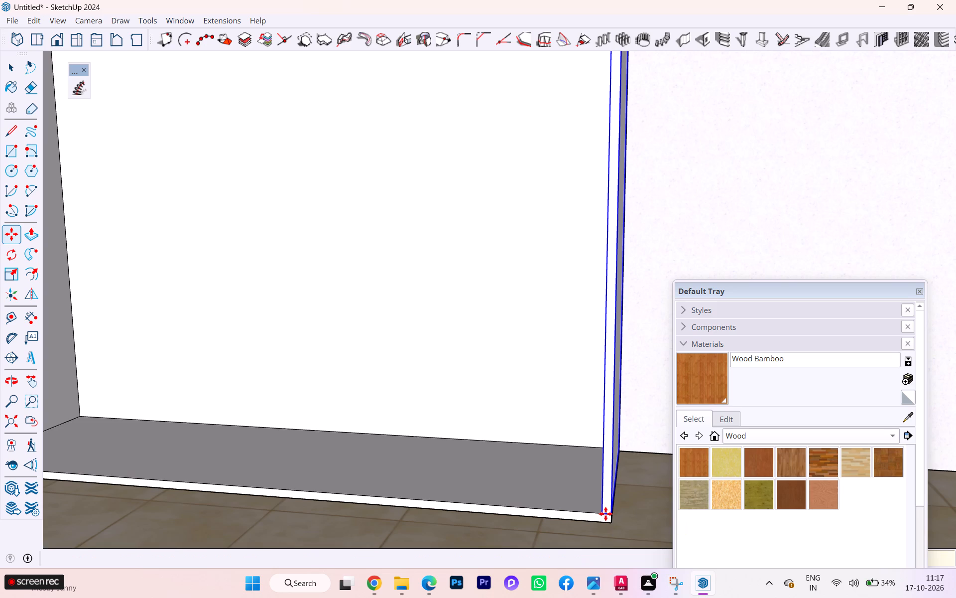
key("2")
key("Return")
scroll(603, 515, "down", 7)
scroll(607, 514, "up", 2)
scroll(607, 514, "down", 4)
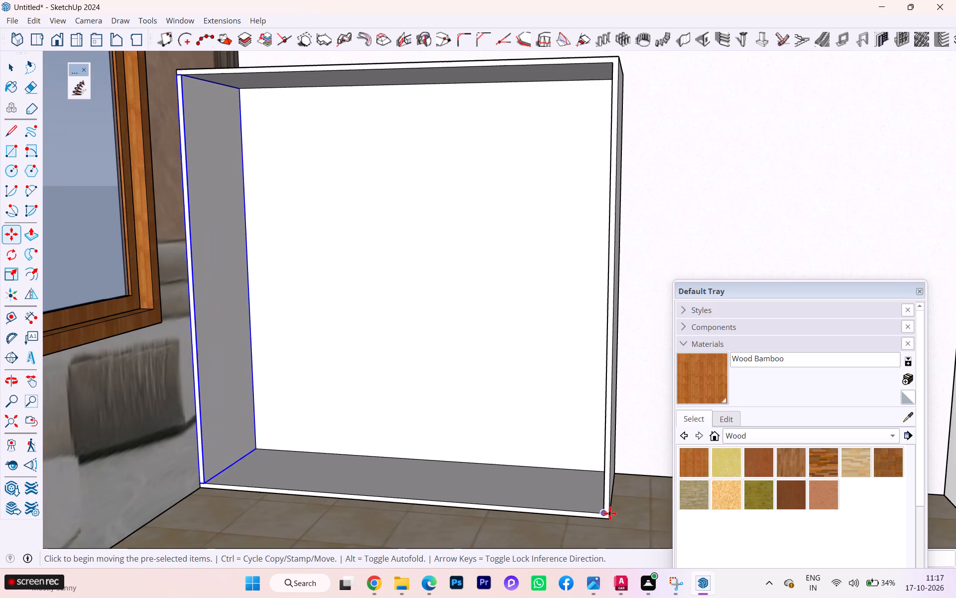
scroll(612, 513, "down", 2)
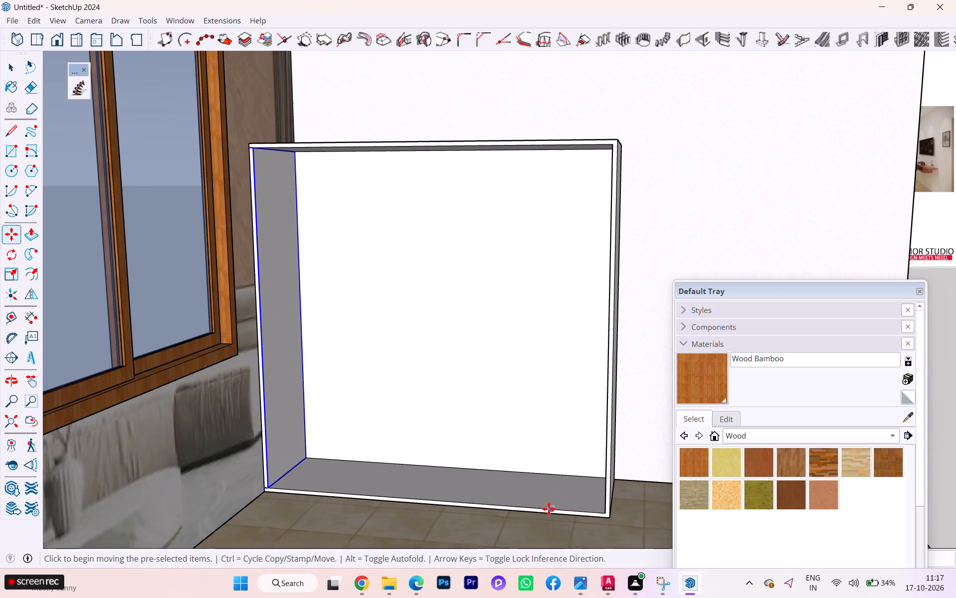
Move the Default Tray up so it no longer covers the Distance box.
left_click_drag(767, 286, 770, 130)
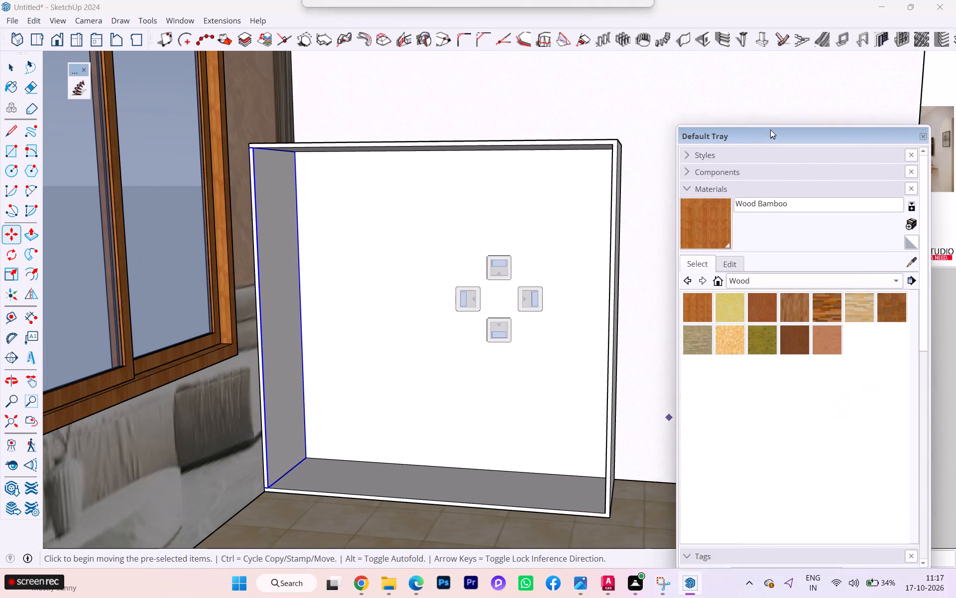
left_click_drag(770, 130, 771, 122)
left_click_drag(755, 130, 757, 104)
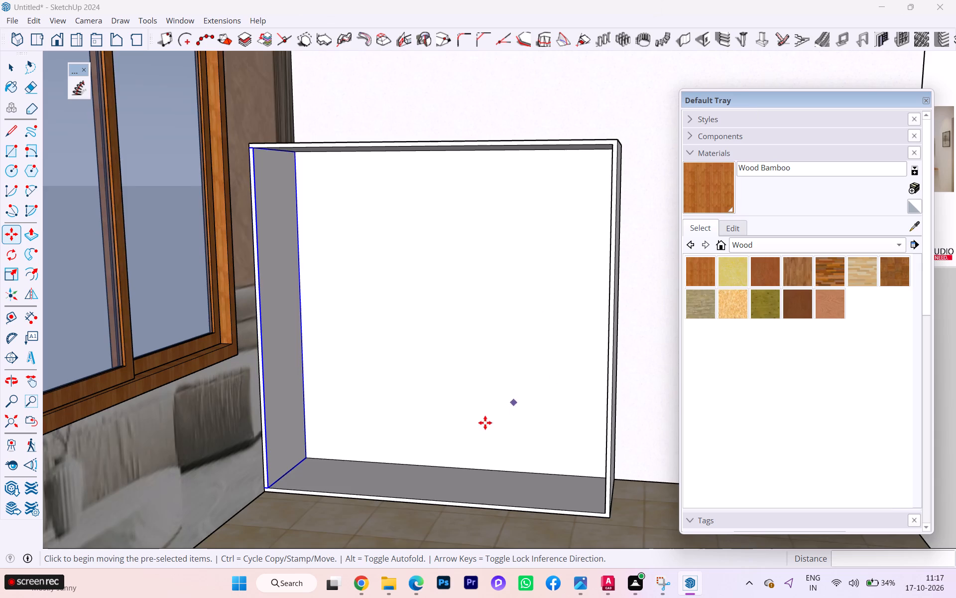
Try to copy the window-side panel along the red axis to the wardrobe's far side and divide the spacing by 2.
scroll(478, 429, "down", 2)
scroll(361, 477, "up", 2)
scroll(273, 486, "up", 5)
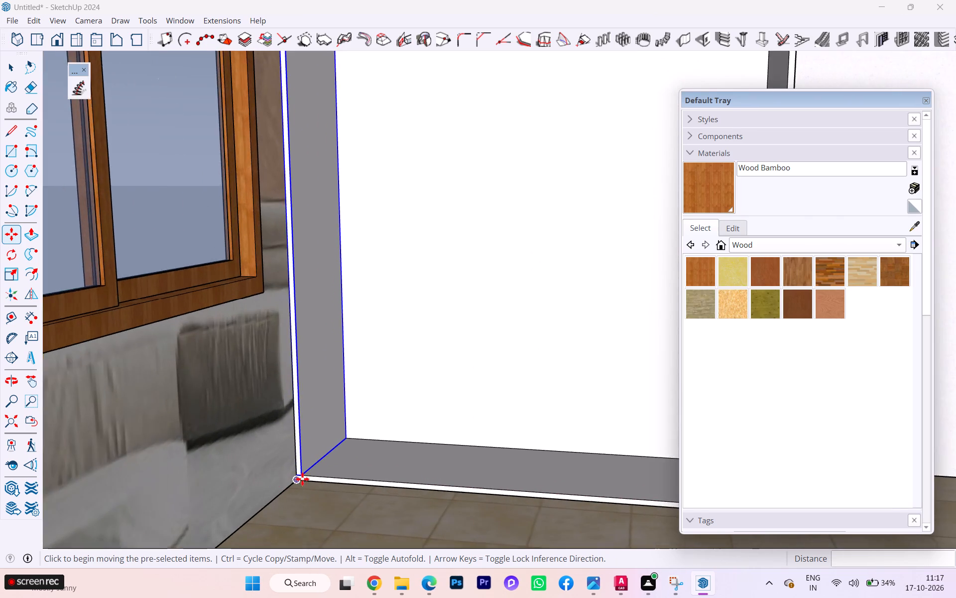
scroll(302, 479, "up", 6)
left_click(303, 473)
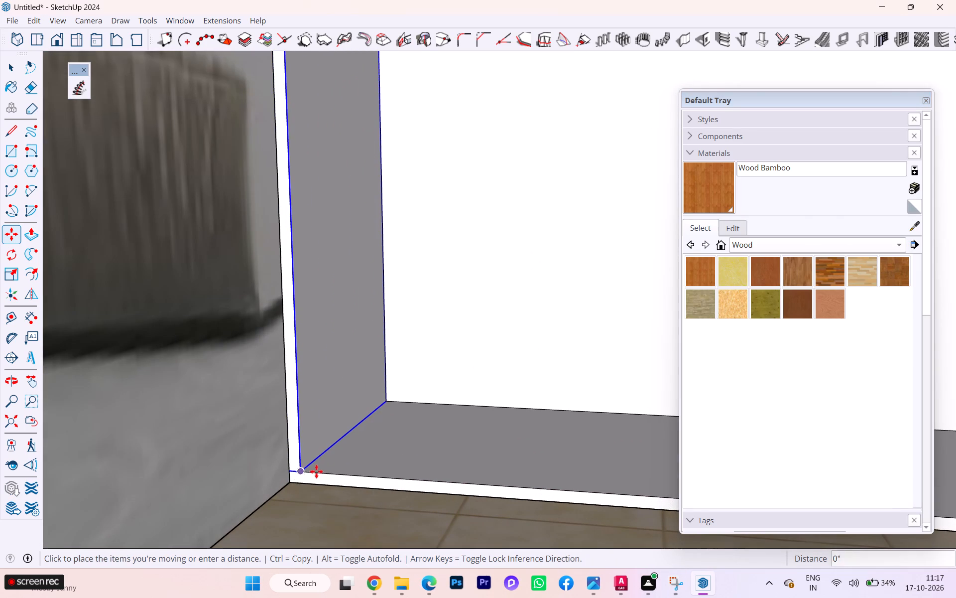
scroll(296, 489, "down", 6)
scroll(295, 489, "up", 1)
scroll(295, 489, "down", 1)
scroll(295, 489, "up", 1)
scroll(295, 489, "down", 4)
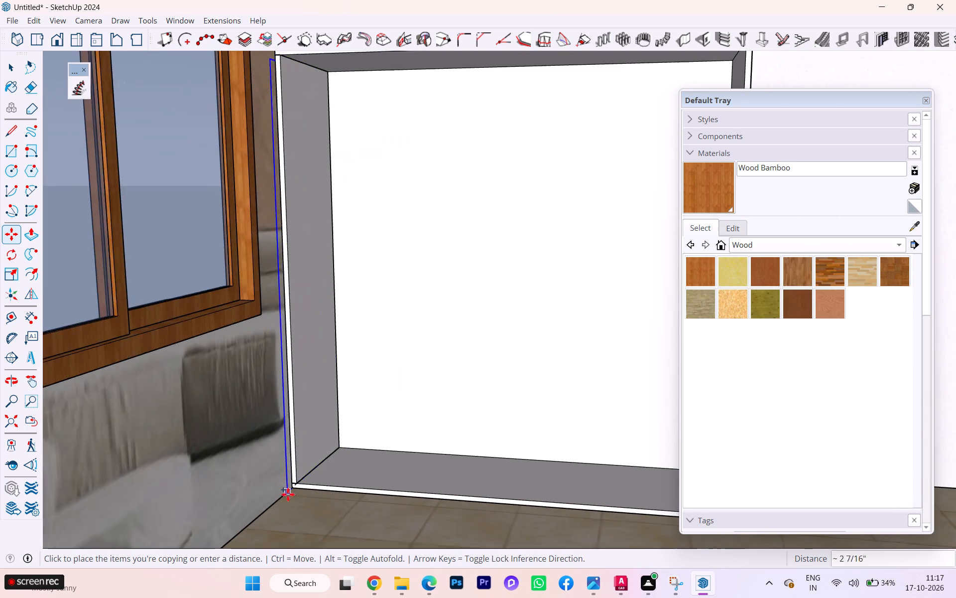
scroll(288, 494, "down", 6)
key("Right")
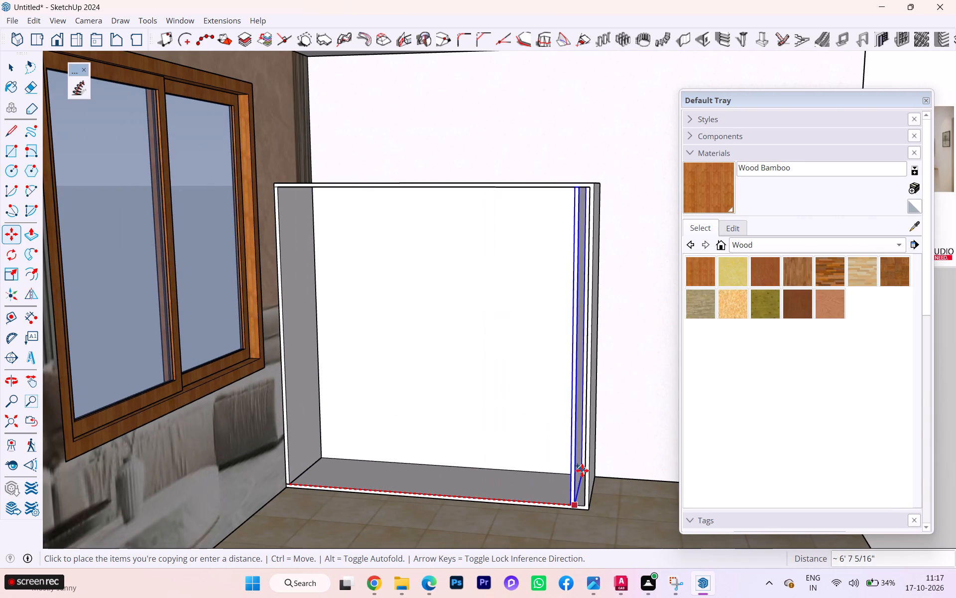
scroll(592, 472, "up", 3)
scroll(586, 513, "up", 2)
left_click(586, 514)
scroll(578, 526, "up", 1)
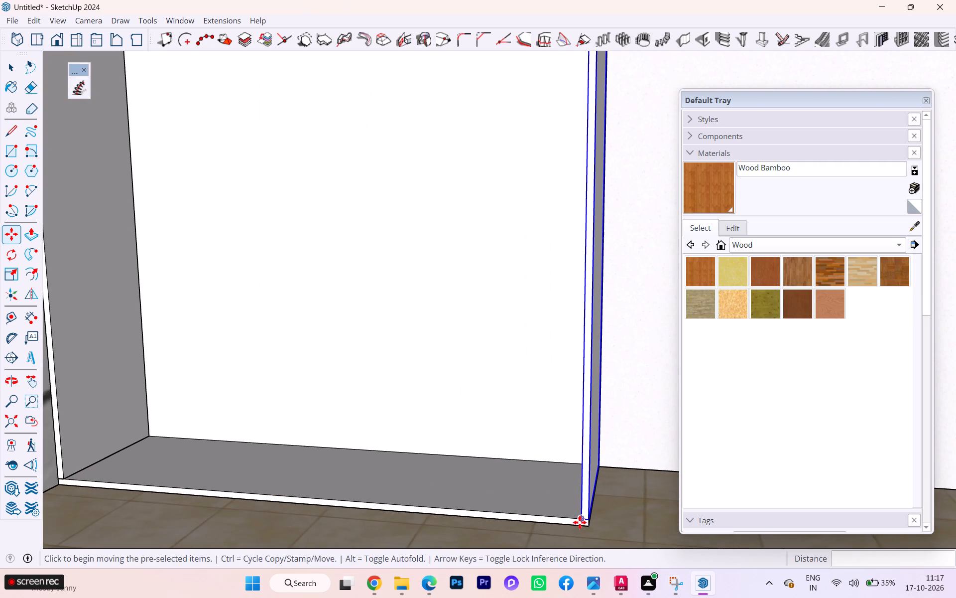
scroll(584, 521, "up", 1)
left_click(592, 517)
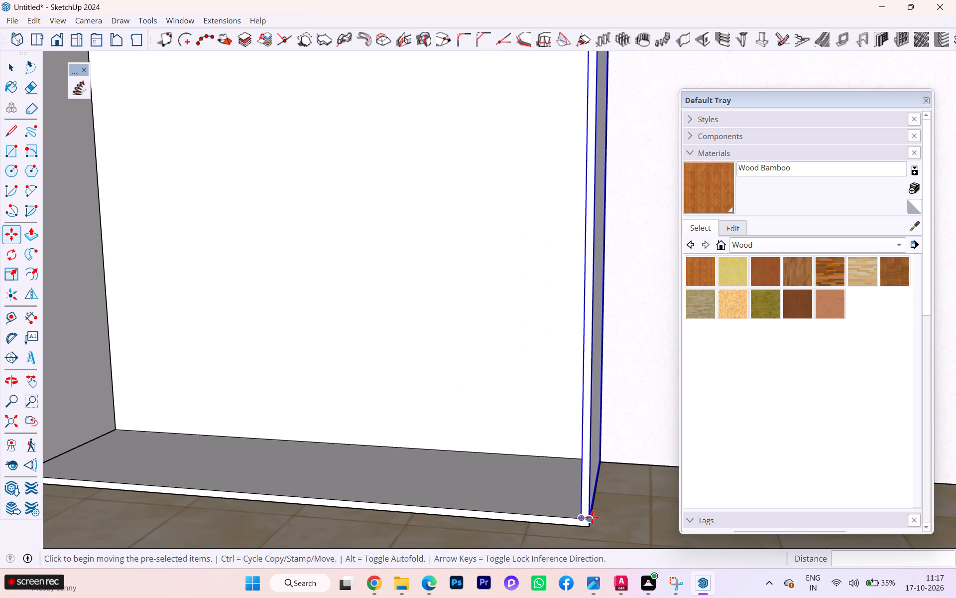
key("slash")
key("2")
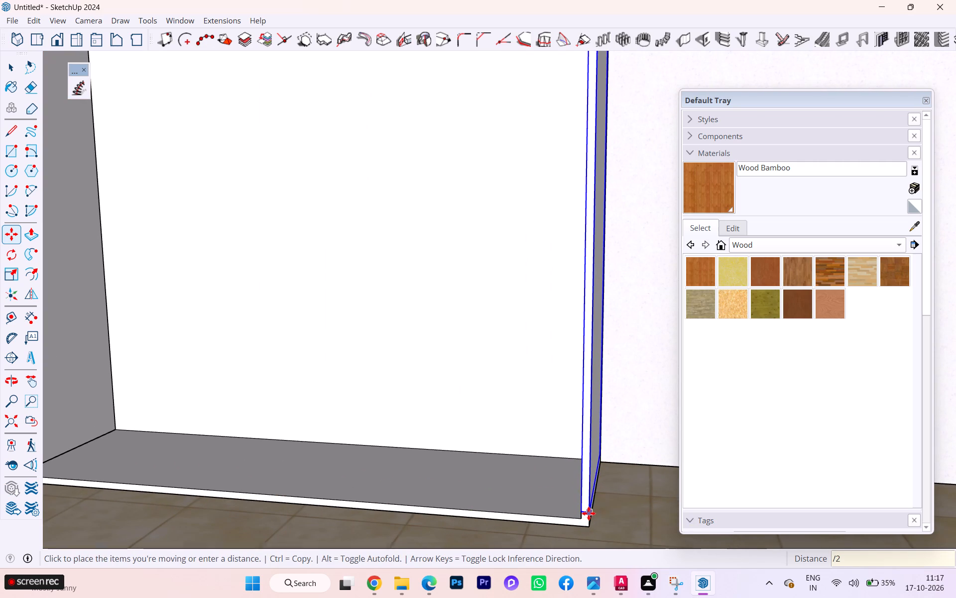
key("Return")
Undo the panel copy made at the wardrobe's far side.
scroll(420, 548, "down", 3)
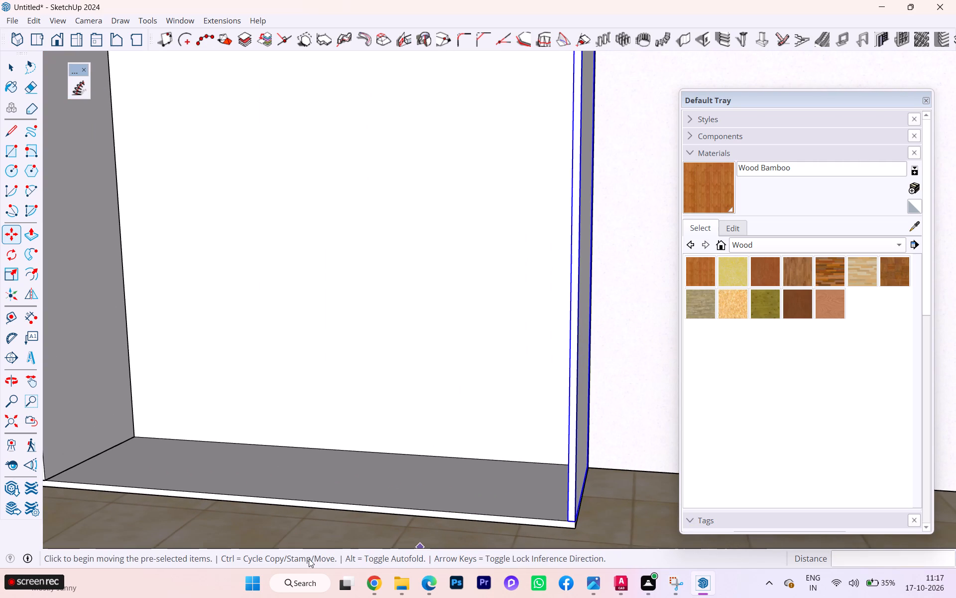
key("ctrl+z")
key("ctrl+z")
Copy the window-side panel 6' 11" along the wardrobe's width to its far side, using the lower front corner as base point.
scroll(331, 557, "down", 4)
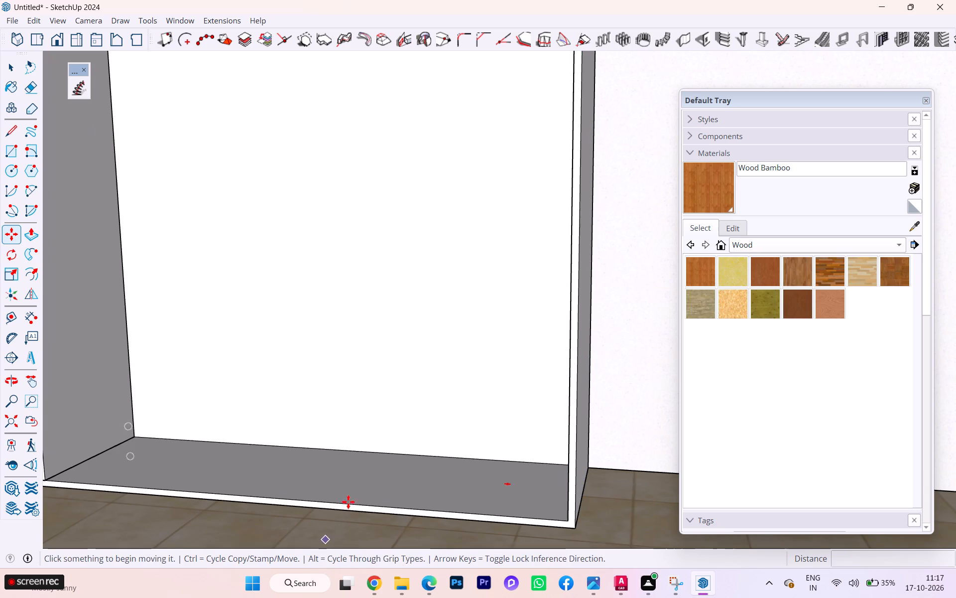
scroll(348, 502, "down", 2)
scroll(359, 486, "up", 2)
scroll(363, 486, "down", 1)
scroll(66, 484, "up", 1)
scroll(66, 484, "down", 2)
scroll(66, 484, "up", 9)
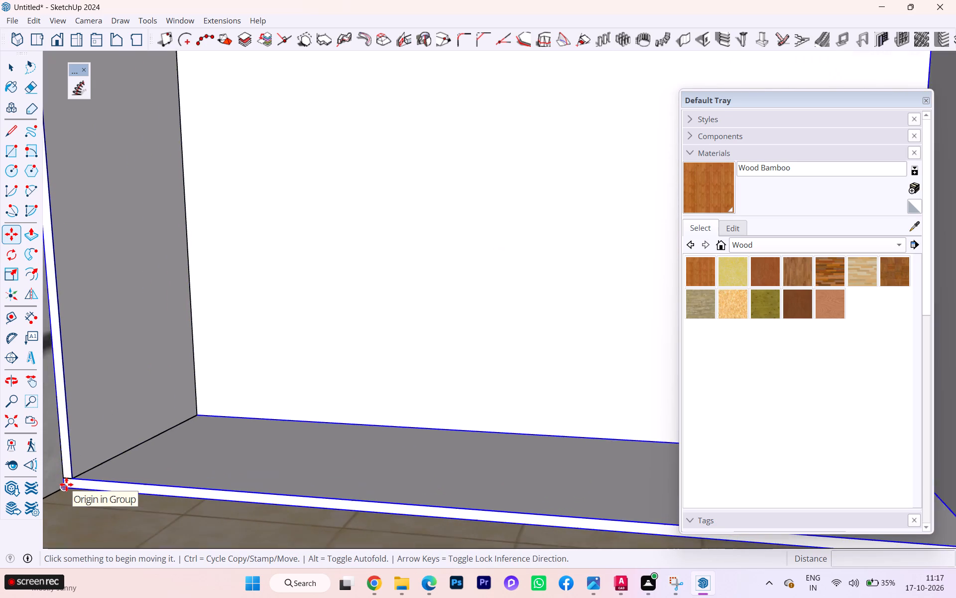
scroll(66, 484, "up", 8)
left_click(77, 474)
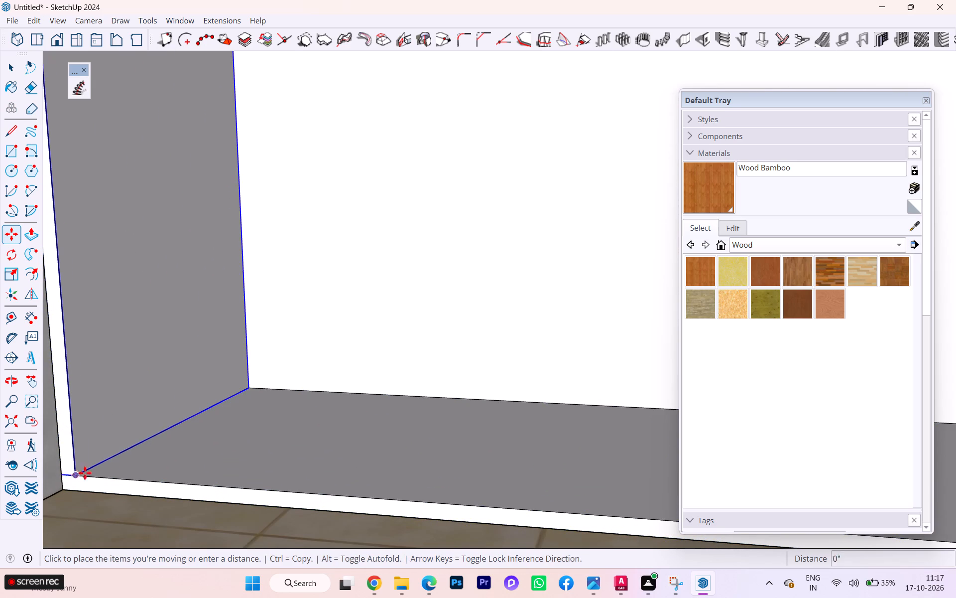
scroll(145, 480, "down", 1)
scroll(145, 480, "up", 2)
scroll(145, 480, "down", 11)
scroll(96, 480, "up", 1)
scroll(96, 480, "down", 10)
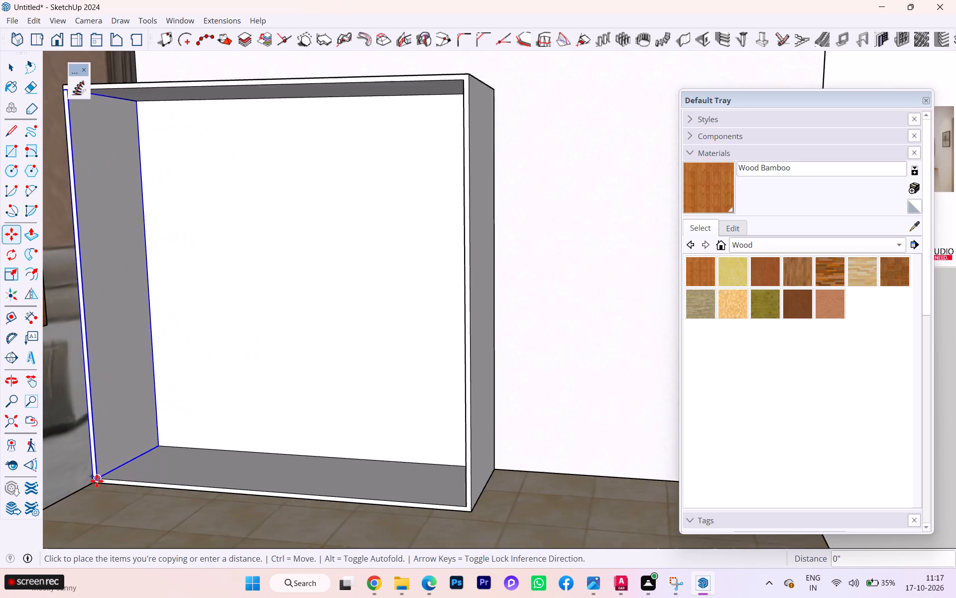
scroll(401, 509, "up", 4)
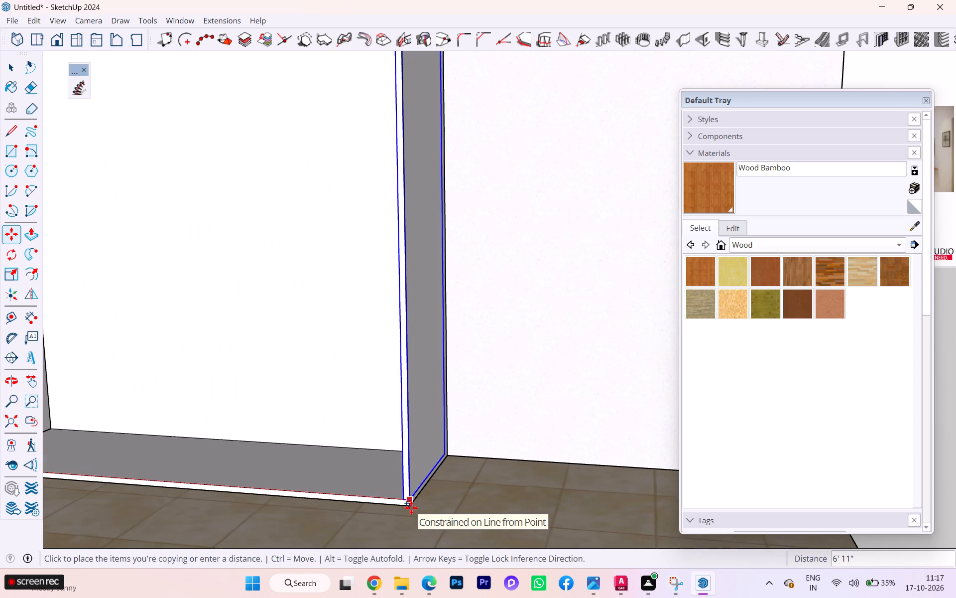
scroll(411, 508, "up", 2)
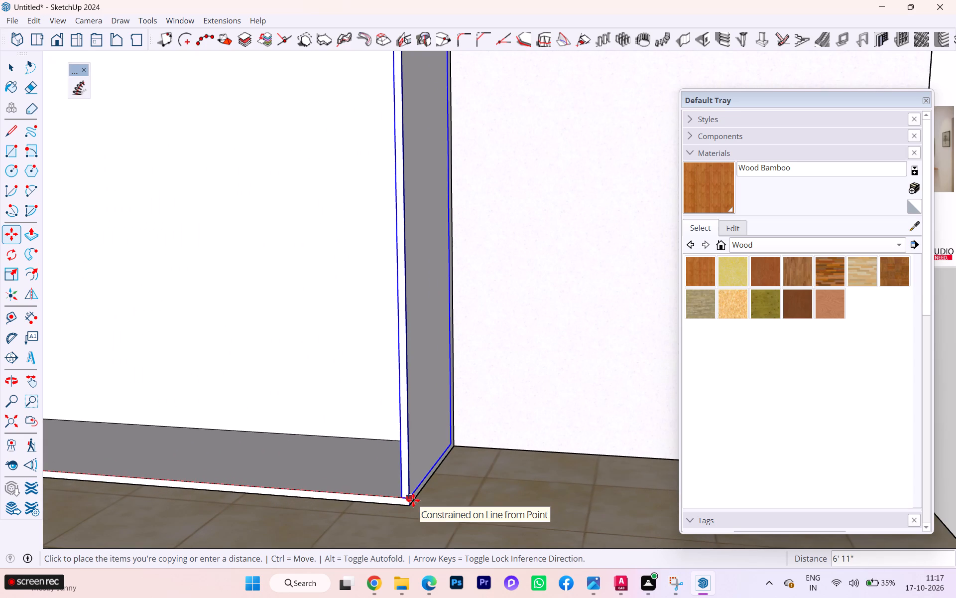
left_click(413, 500)
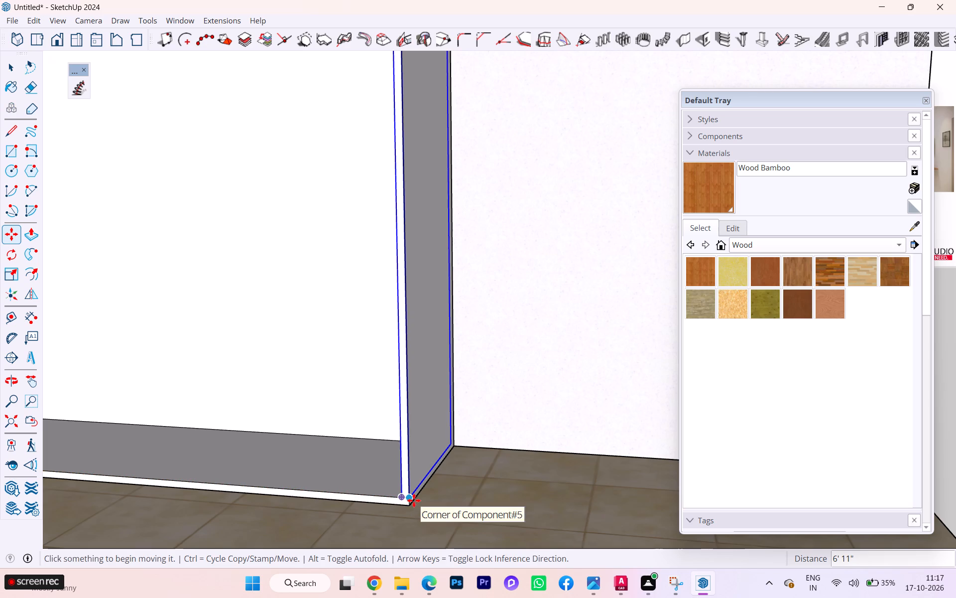
Divide the panel copy's distance with /2 to add a panel midway across the wardrobe.
key("slash")
key("2")
key("Return")
scroll(414, 500, "down", 4)
scroll(454, 508, "up", 1)
scroll(454, 508, "down", 1)
scroll(454, 508, "up", 2)
scroll(455, 509, "down", 1)
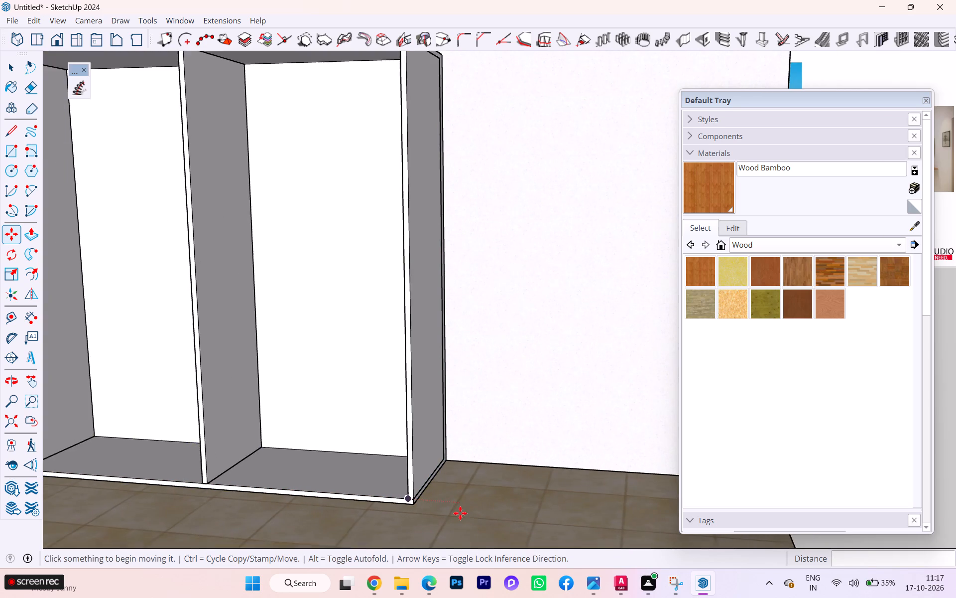
scroll(460, 513, "down", 1)
scroll(461, 511, "up", 1)
scroll(461, 511, "down", 2)
scroll(461, 511, "up", 1)
scroll(461, 511, "down", 2)
scroll(461, 511, "up", 2)
scroll(461, 511, "down", 5)
scroll(465, 514, "up", 4)
scroll(465, 514, "down", 5)
key("space")
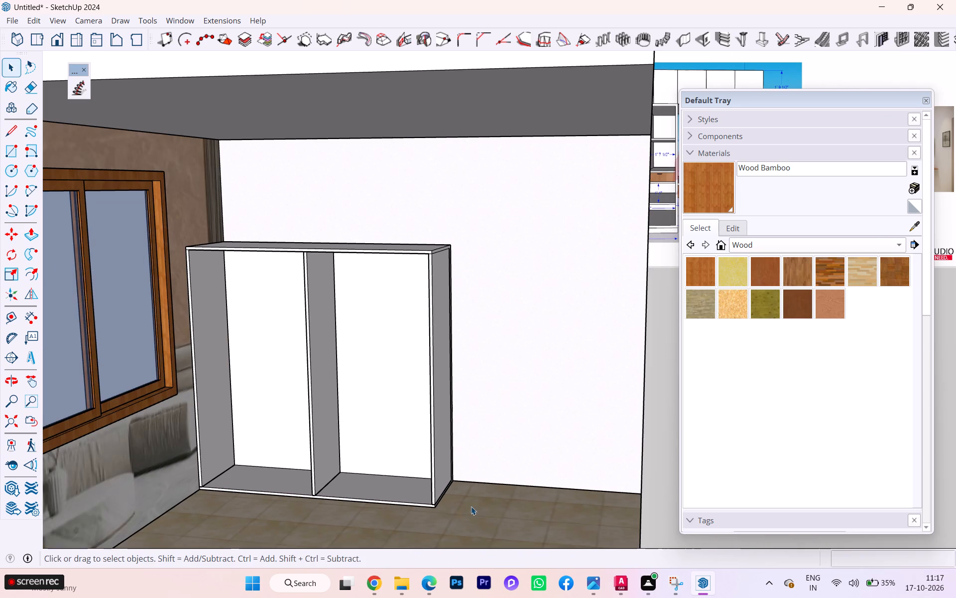
Delete the two outer 1-inch panels at the wardrobe's far side and window side, keeping the middle partition.
scroll(451, 498, "down", 1)
scroll(369, 496, "down", 4)
scroll(244, 489, "up", 1)
scroll(243, 489, "down", 2)
scroll(242, 489, "up", 2)
scroll(242, 490, "down", 1)
left_click(571, 463)
scroll(438, 449, "up", 1)
scroll(438, 449, "down", 1)
scroll(438, 449, "up", 1)
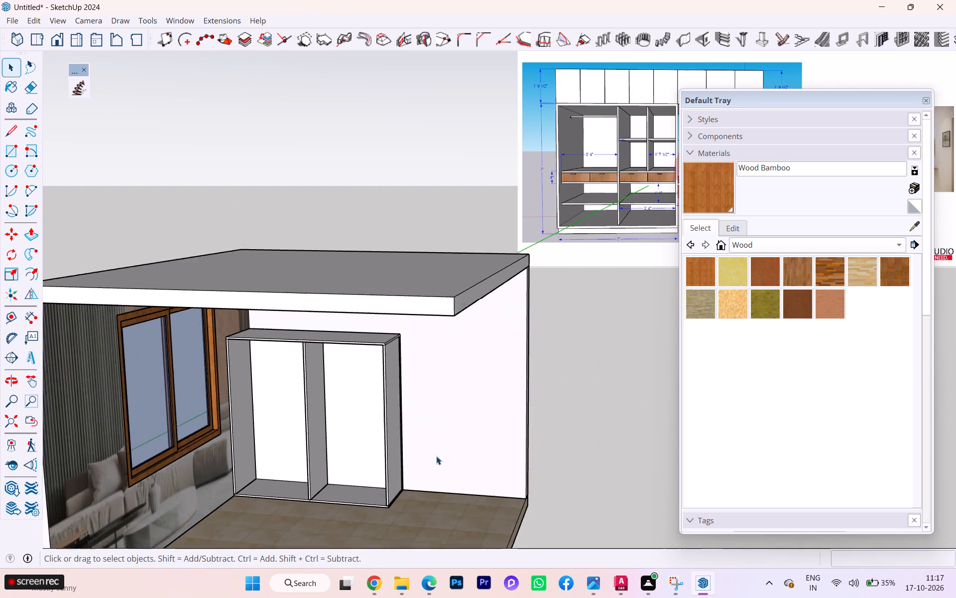
scroll(436, 456, "up", 5)
left_click(370, 504)
key("Delete")
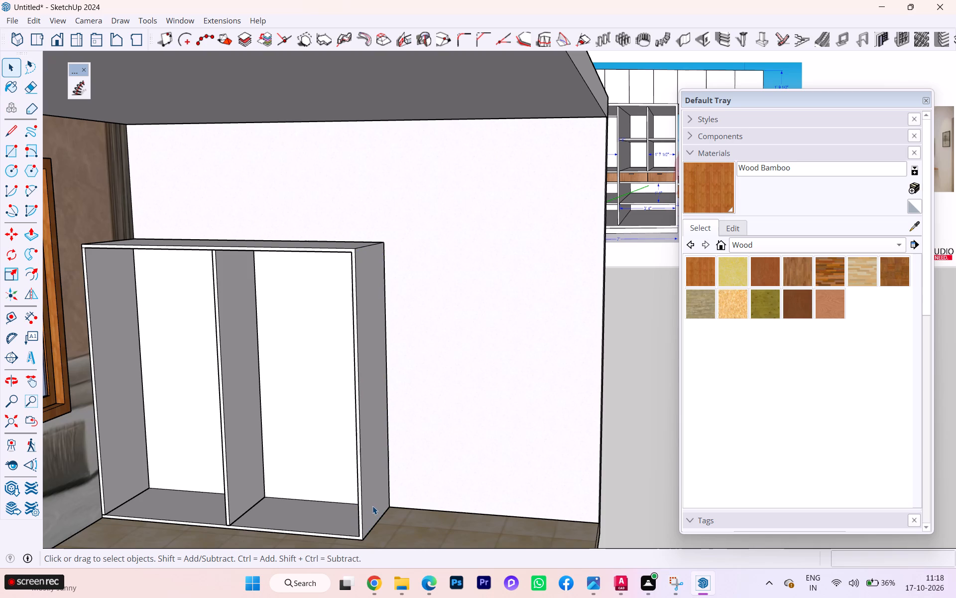
left_click(116, 478)
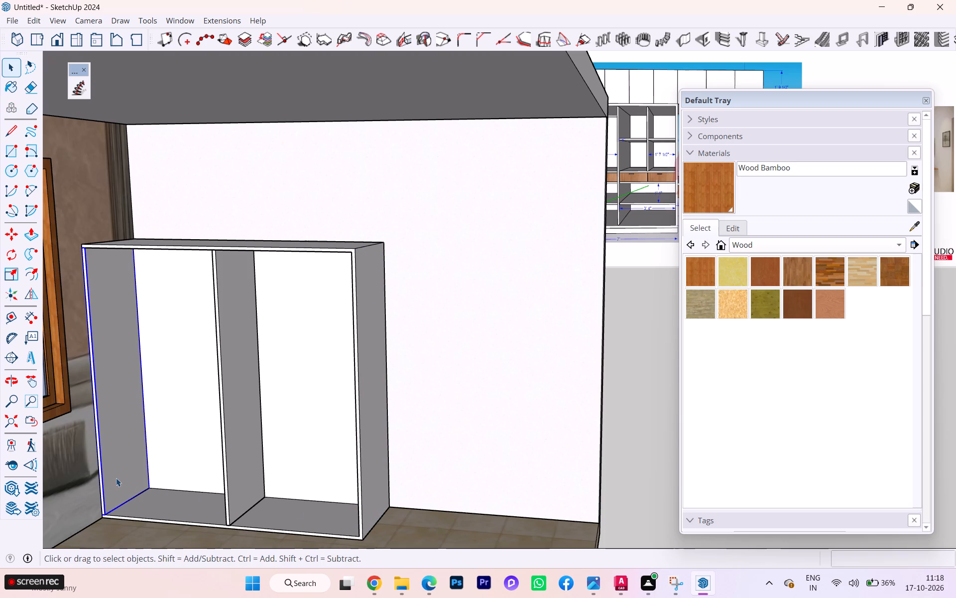
key("Delete")
Move the Default Tray off the wardrobe reference drawing to examine its interior layout and dimensions.
scroll(160, 493, "down", 2)
scroll(354, 505, "down", 1)
scroll(354, 505, "up", 1)
scroll(354, 505, "down", 2)
middle_click_drag(361, 509, 429, 479)
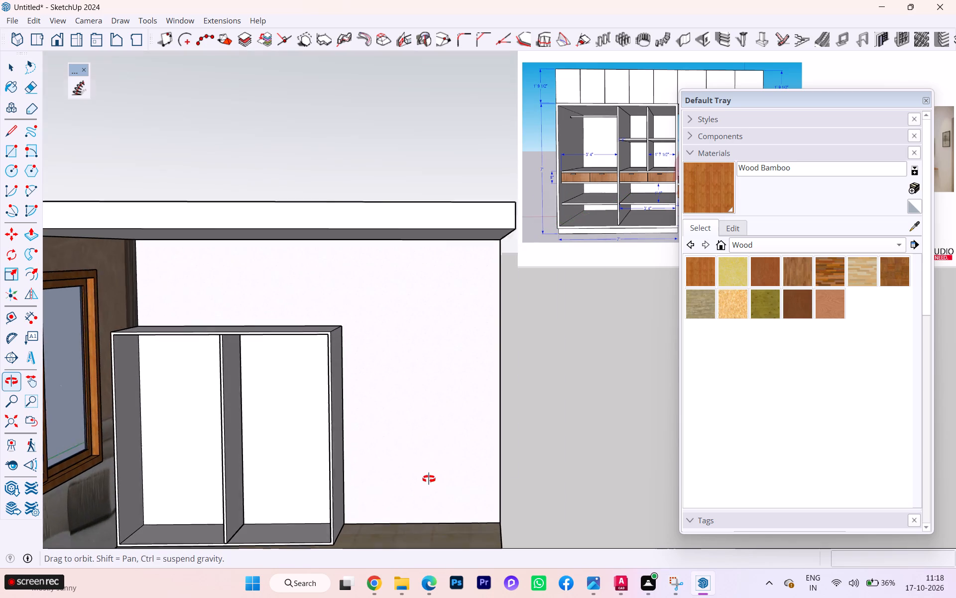
middle_click_drag(429, 479, 430, 477)
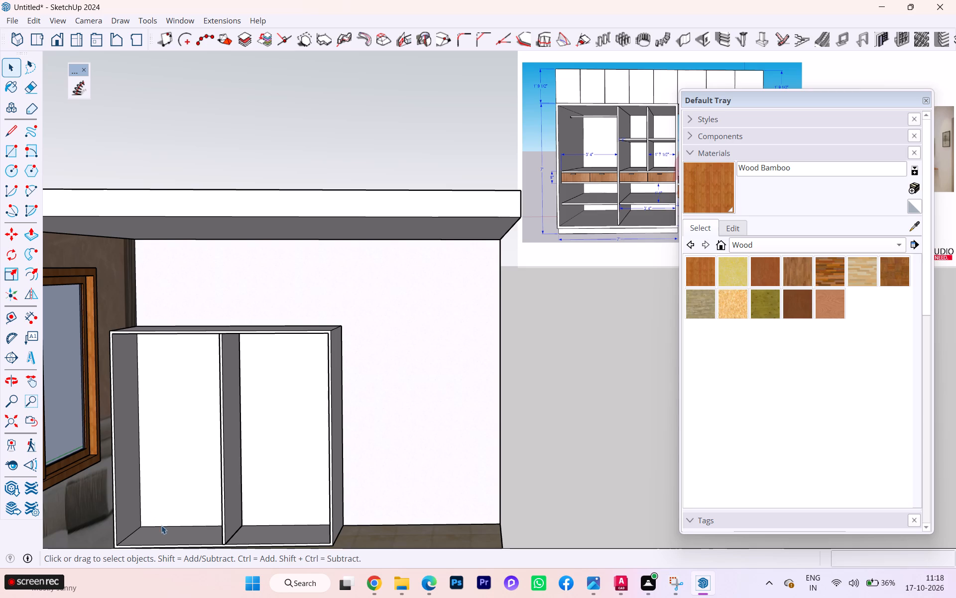
scroll(101, 490, "down", 2)
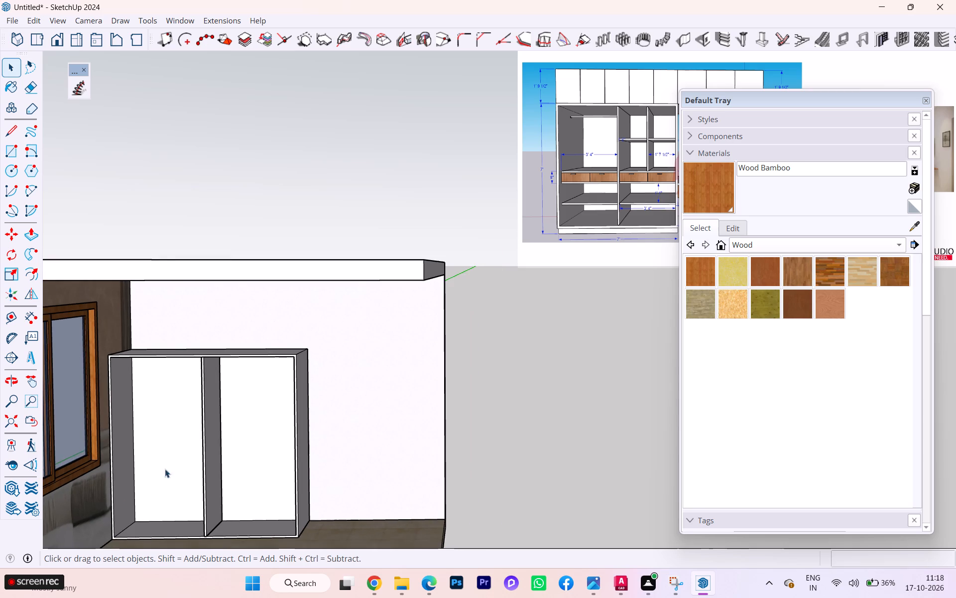
scroll(641, 226, "up", 2)
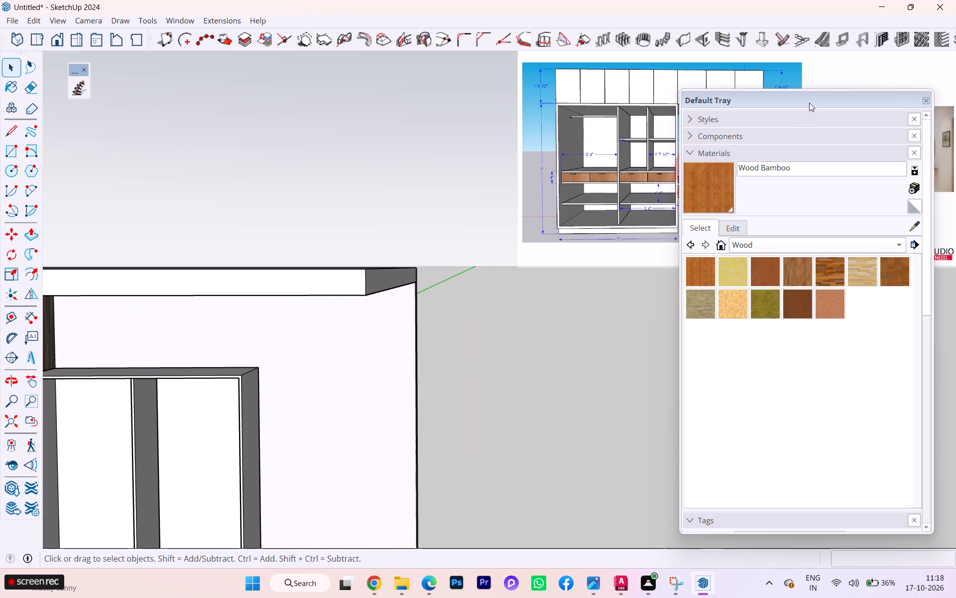
left_click_drag(809, 103, 836, 274)
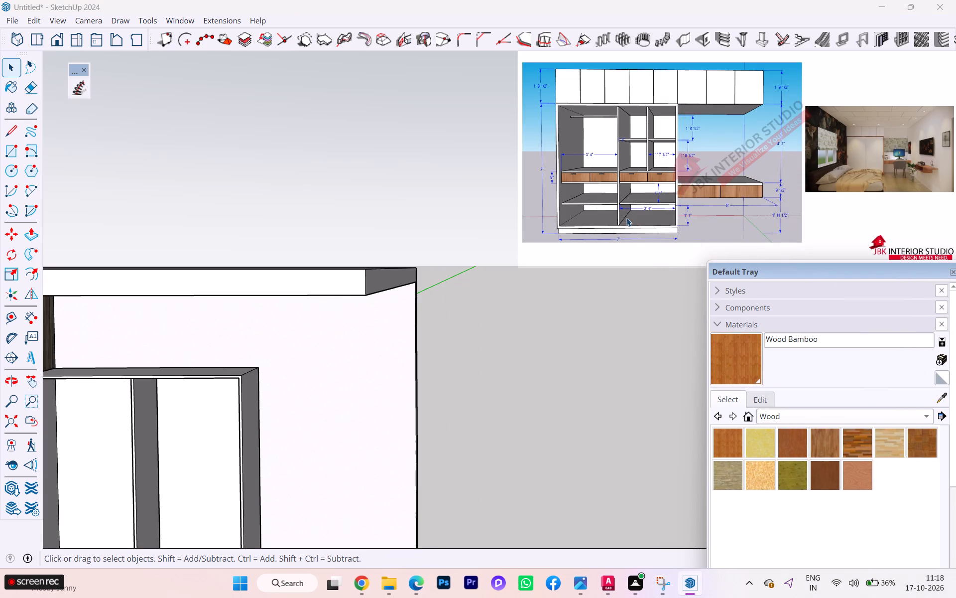
Measure the width of the window-side compartment along the carcass's lower front edge with the Dimension tool.
scroll(583, 221, "up", 1)
scroll(583, 217, "down", 1)
scroll(623, 161, "down", 2)
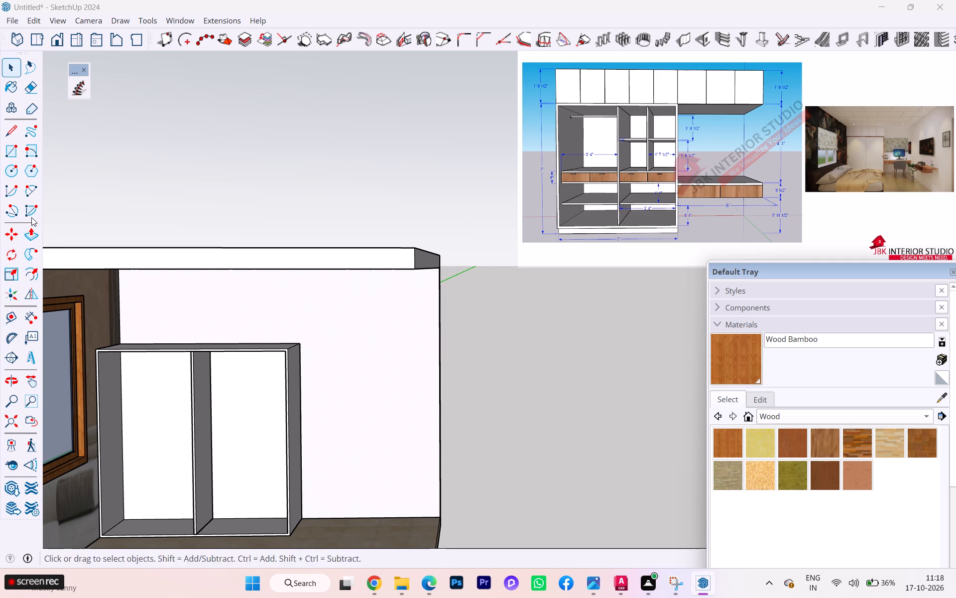
left_click(30, 321)
scroll(55, 503, "up", 3)
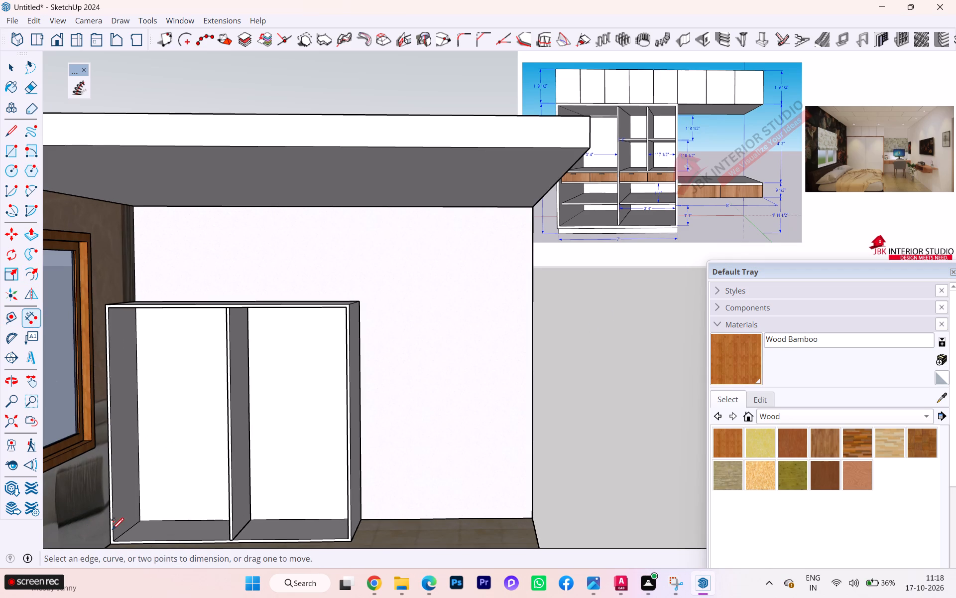
left_click(119, 539)
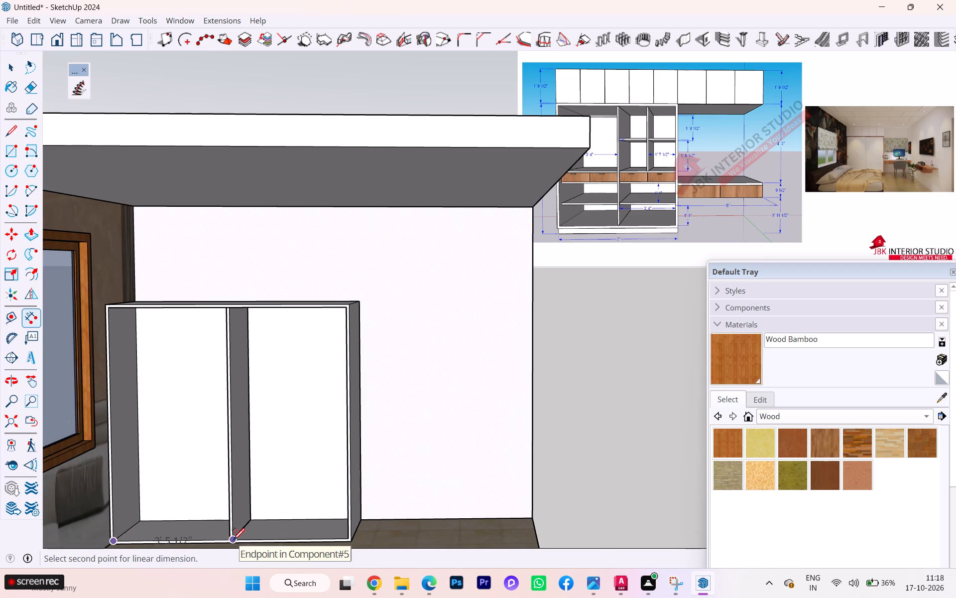
scroll(232, 543, "up", 4)
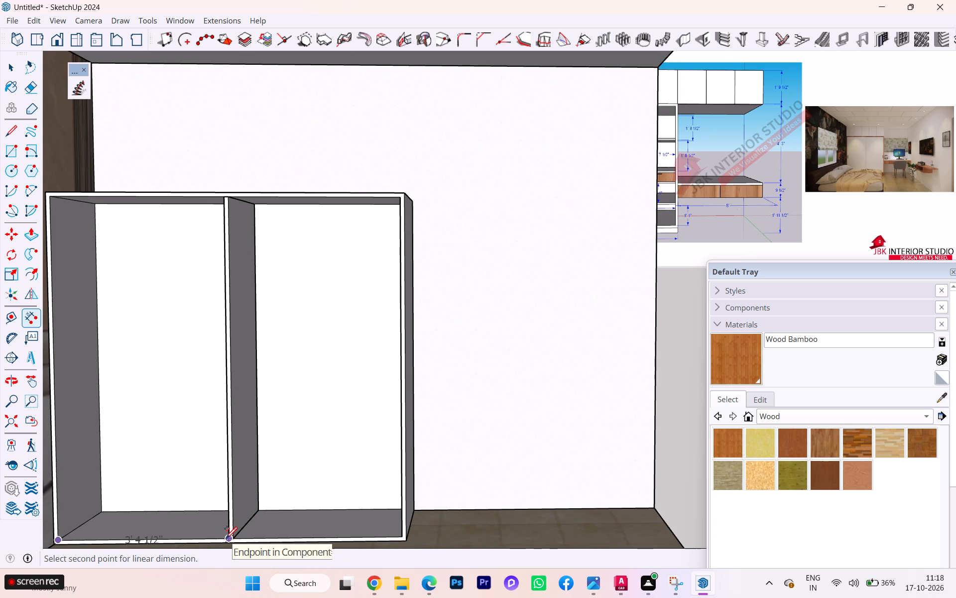
left_click(226, 538)
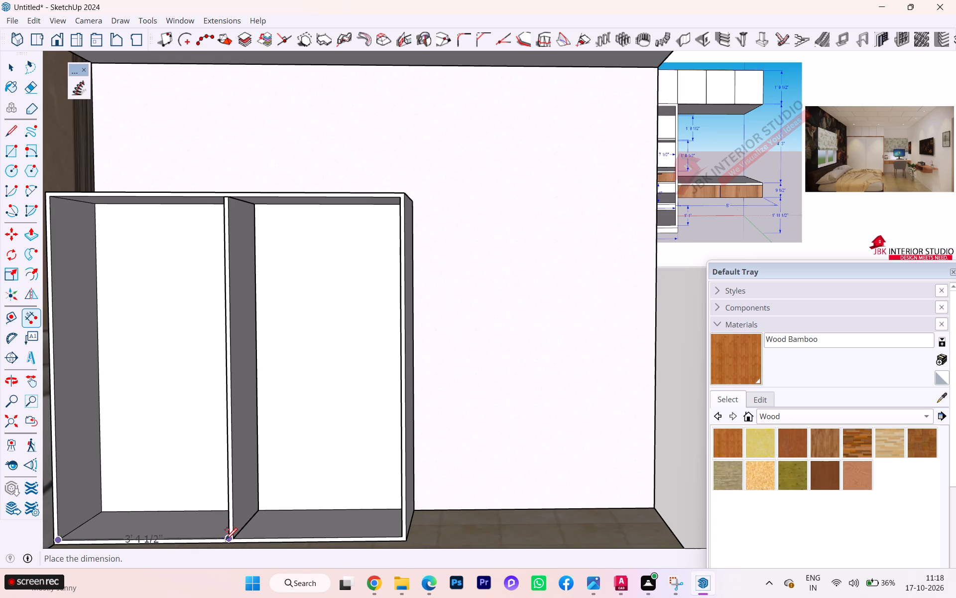
key("Escape")
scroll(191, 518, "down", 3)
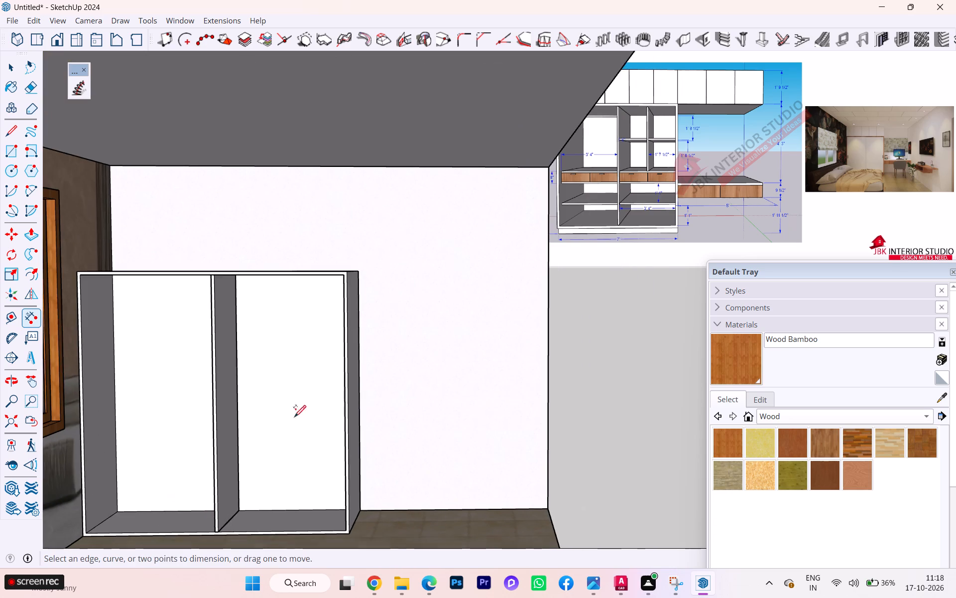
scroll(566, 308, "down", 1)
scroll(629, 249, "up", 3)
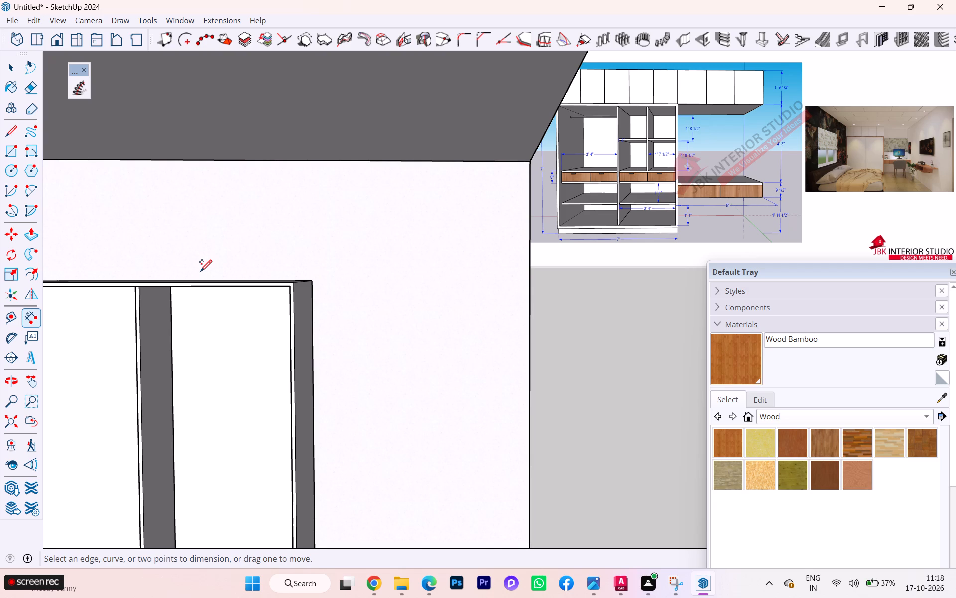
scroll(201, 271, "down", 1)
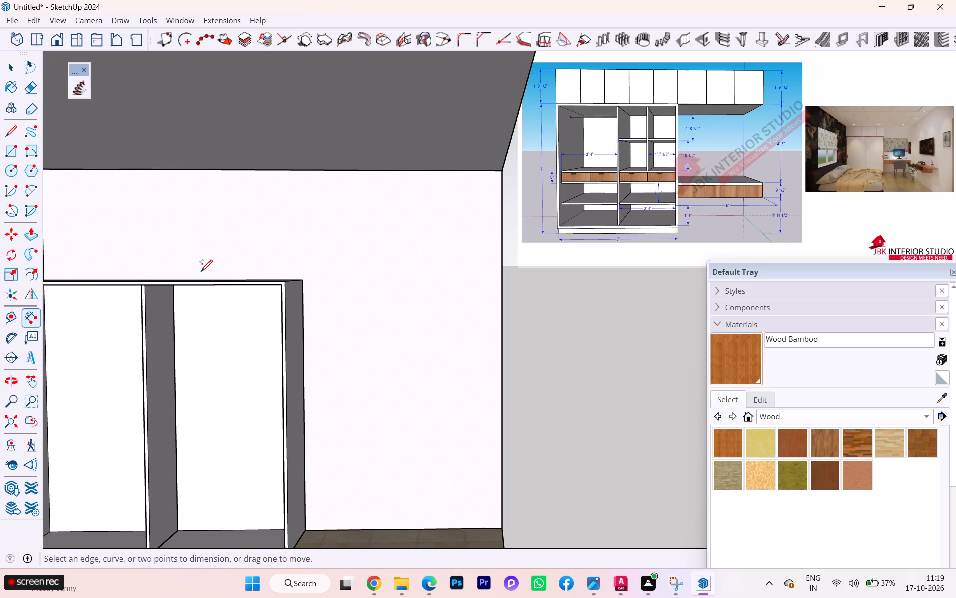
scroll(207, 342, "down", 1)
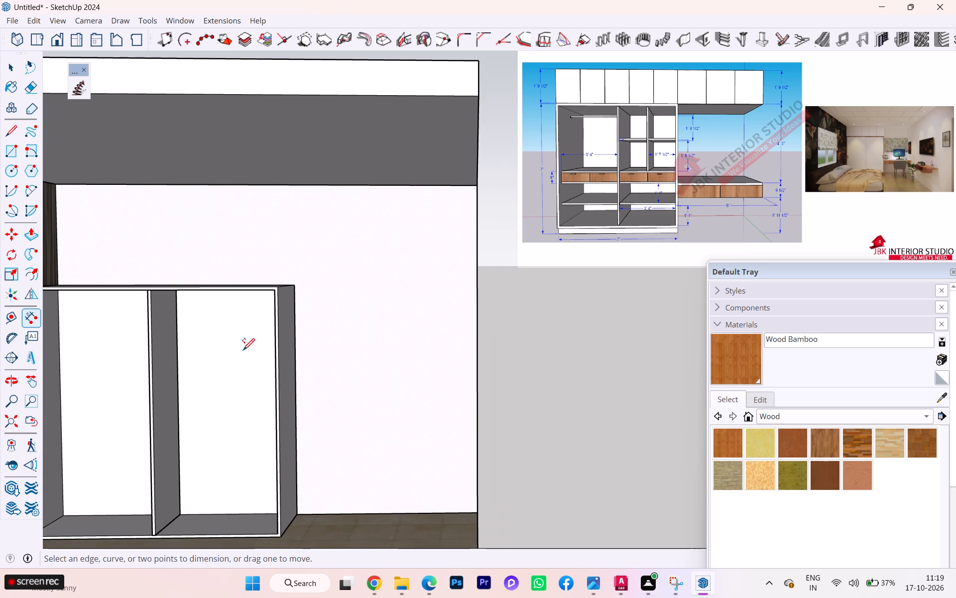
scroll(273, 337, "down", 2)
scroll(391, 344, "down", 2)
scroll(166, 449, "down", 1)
Inside the wardrobe carcass, draw a line across the bottom face from back to front along the far-side base of the middle partition.
middle_click_drag(166, 446, 167, 445)
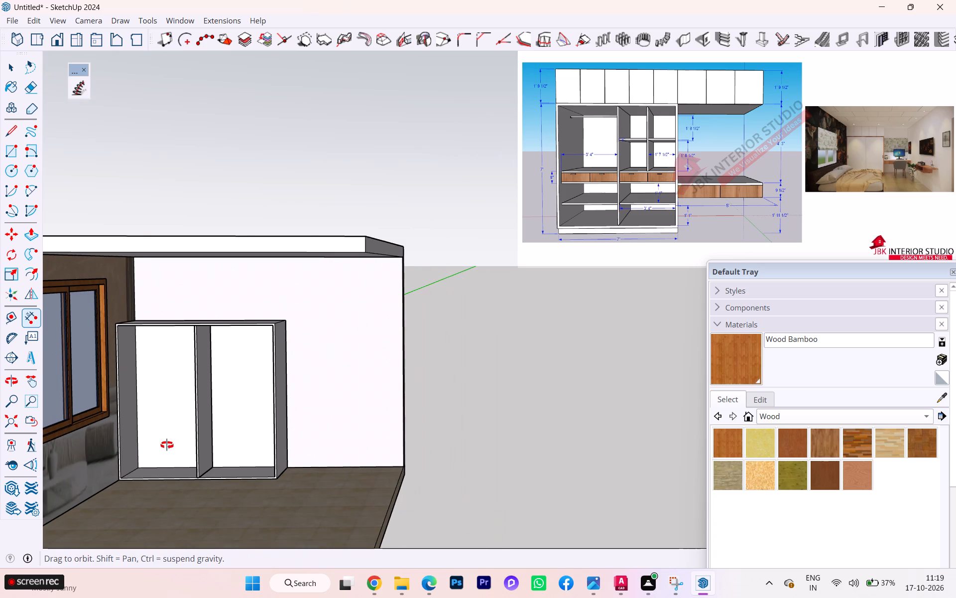
middle_click_drag(167, 445, 195, 442)
scroll(325, 432, "up", 1)
key("space")
scroll(203, 456, "down", 3)
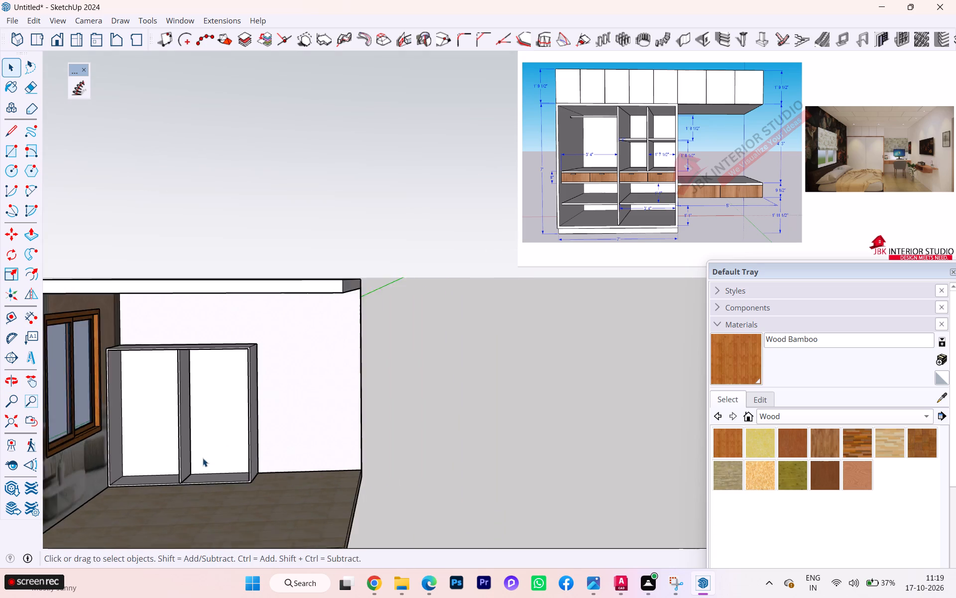
middle_click_drag(203, 458, 198, 510)
scroll(203, 474, "up", 2)
scroll(207, 458, "down", 1)
scroll(207, 458, "up", 2)
left_click(234, 461)
scroll(236, 460, "down", 1)
middle_click_drag(236, 460, 247, 484)
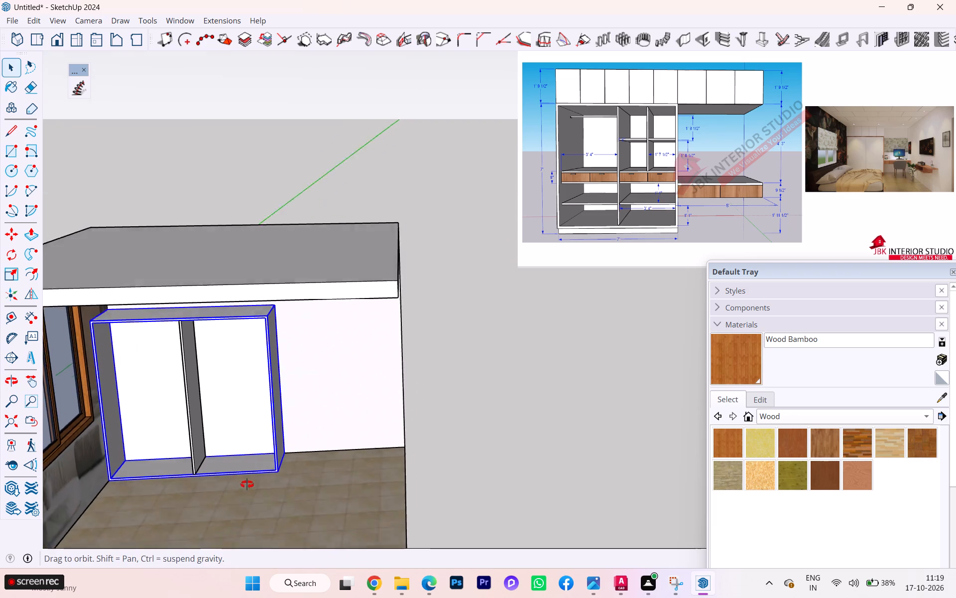
middle_click_drag(247, 484, 249, 489)
scroll(249, 489, "up", 8)
left_click(230, 450)
left_click(230, 450)
left_click(230, 451)
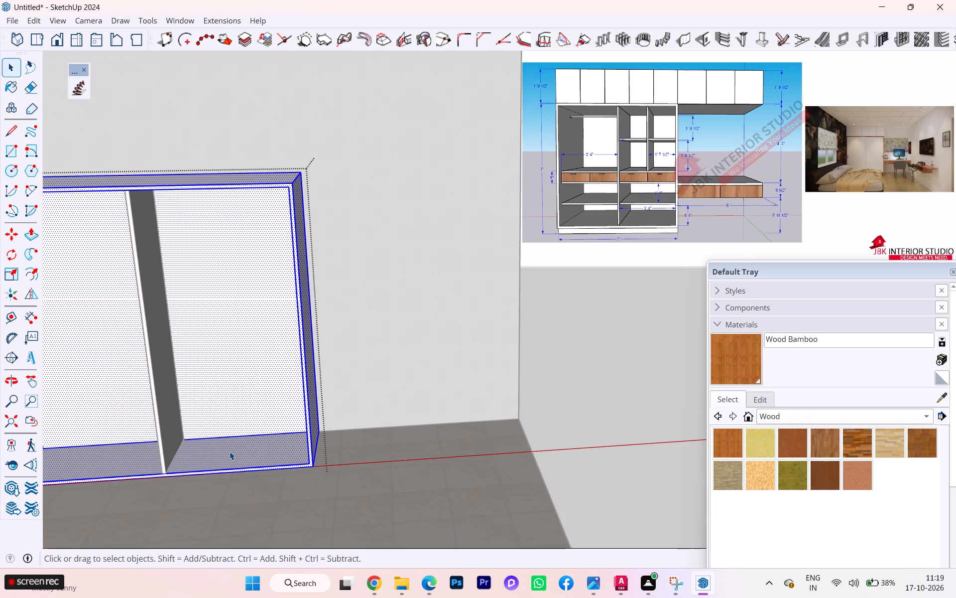
key("l")
key("Return")
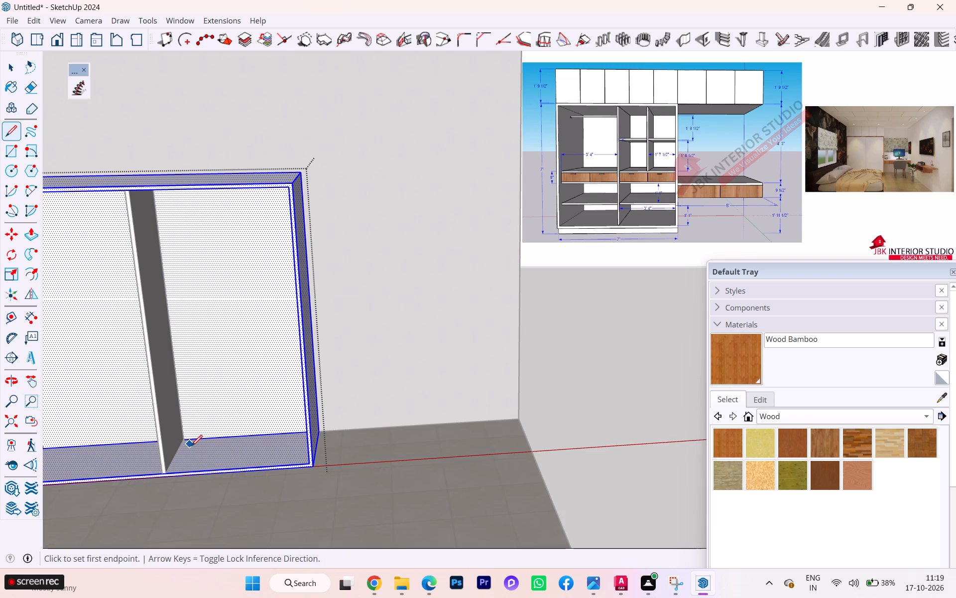
left_click(183, 439)
left_click(165, 477)
key("space")
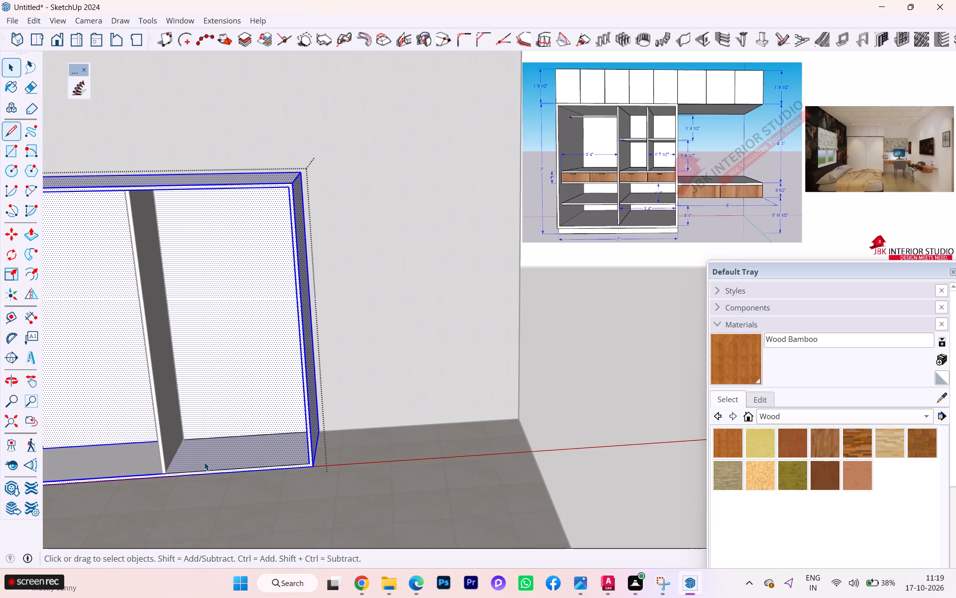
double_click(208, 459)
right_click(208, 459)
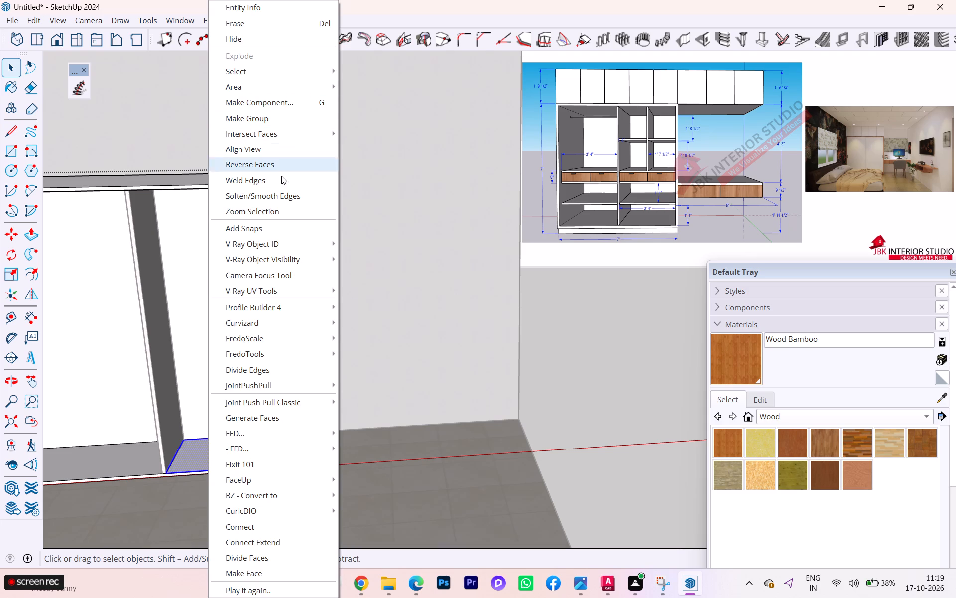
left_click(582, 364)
Copy the far-side compartment's bottom face with its edges and paste it in place outside the carcass component.
left_click(232, 457)
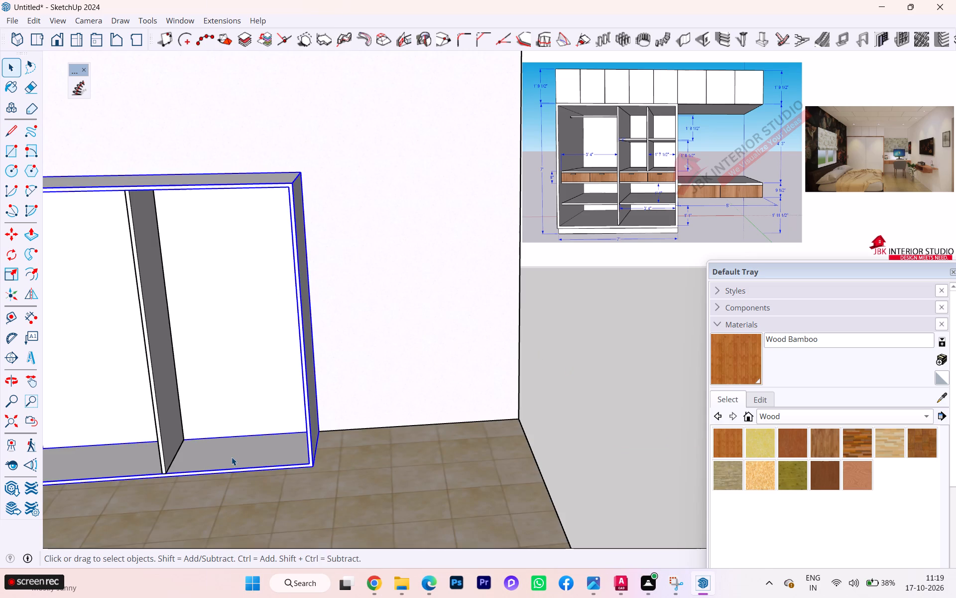
triple_click(232, 457)
left_click(232, 457)
left_click(232, 457)
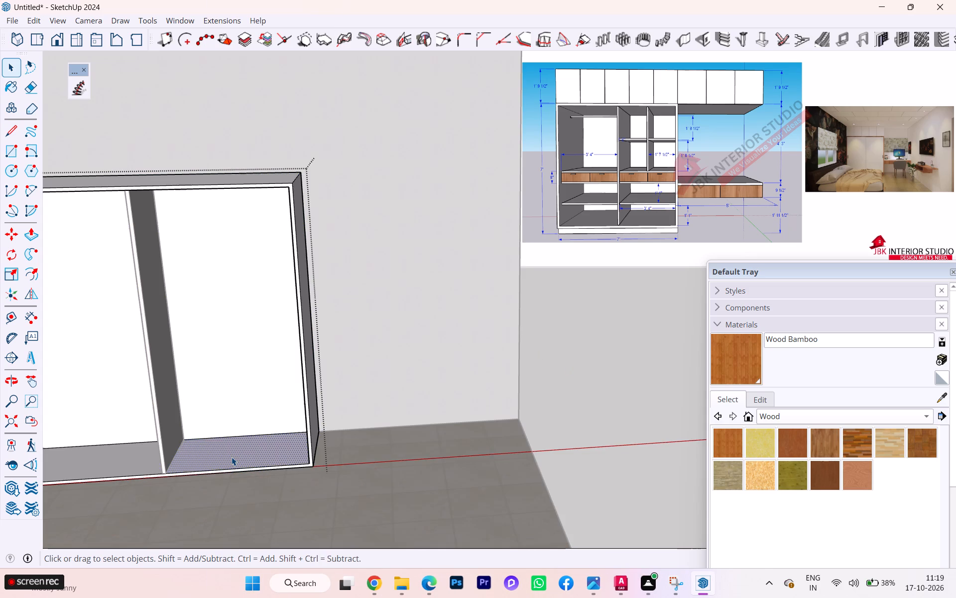
double_click(232, 457)
left_click(232, 457)
double_click(232, 457)
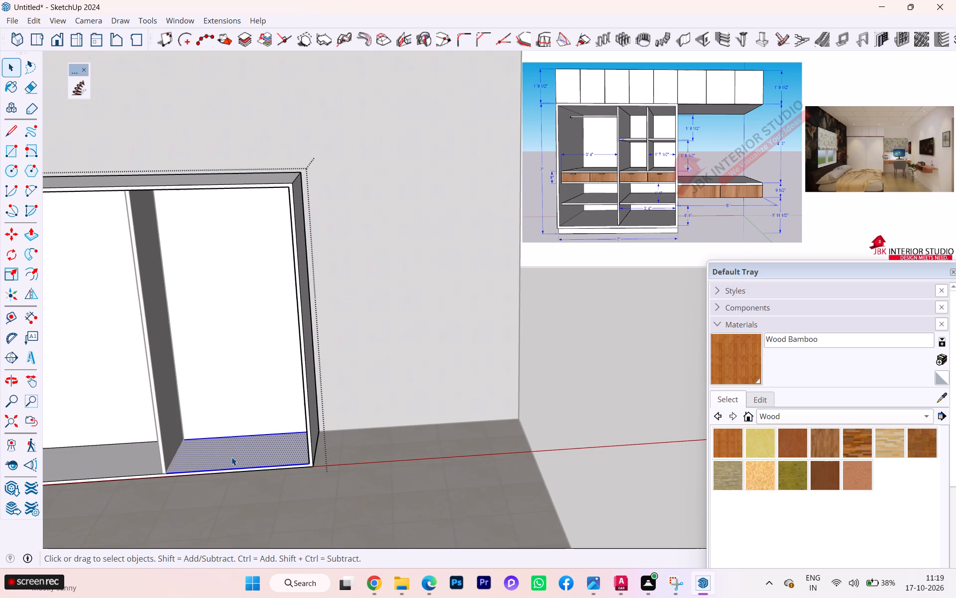
key("ctrl+c")
left_click(584, 468)
left_click(6, 20)
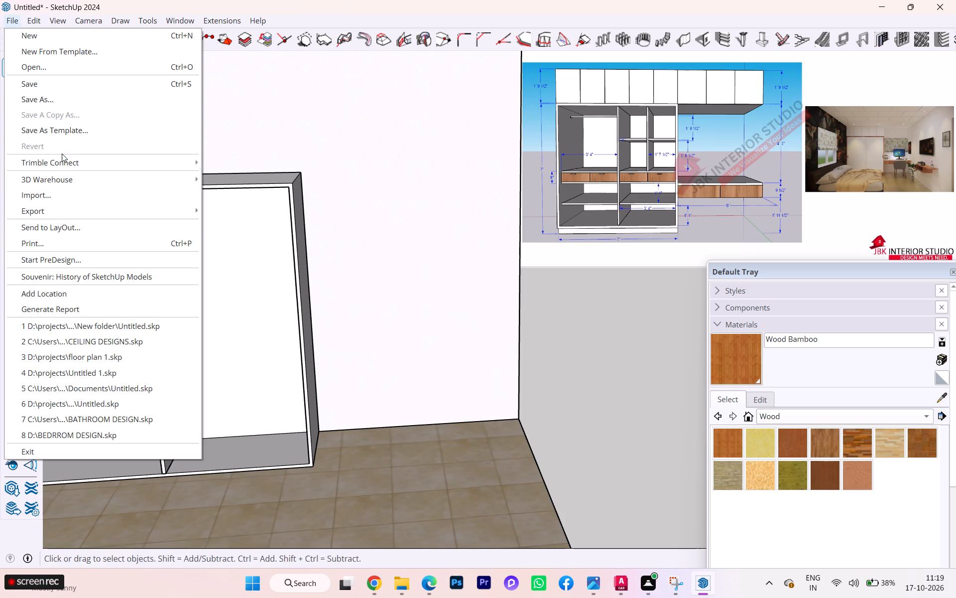
left_click(243, 82)
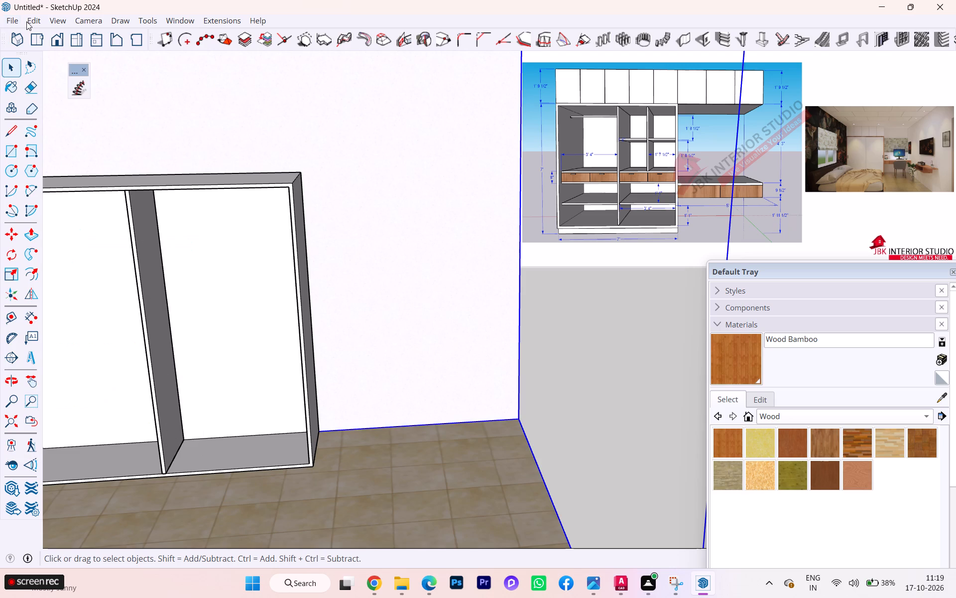
left_click(26, 21)
left_click(79, 119)
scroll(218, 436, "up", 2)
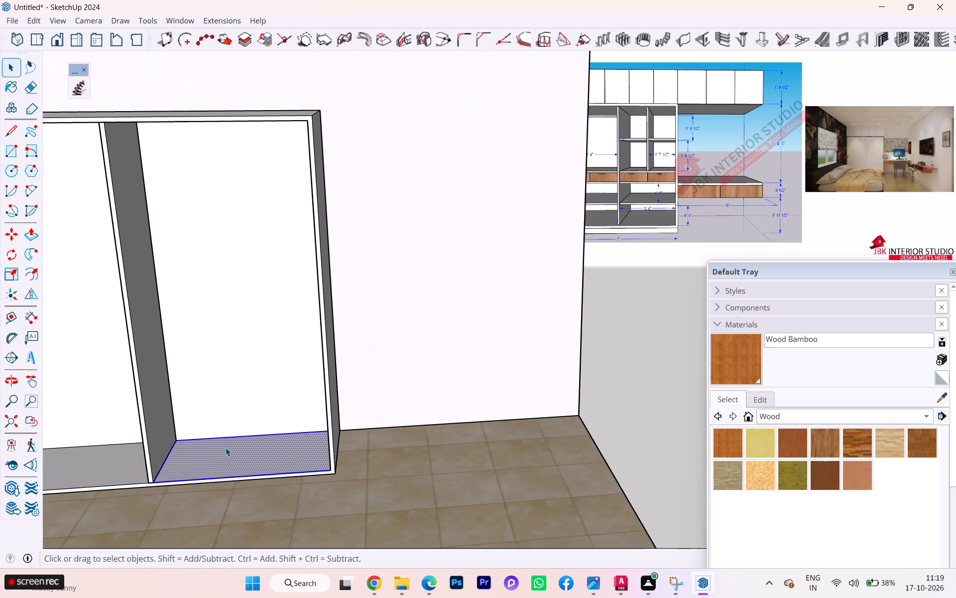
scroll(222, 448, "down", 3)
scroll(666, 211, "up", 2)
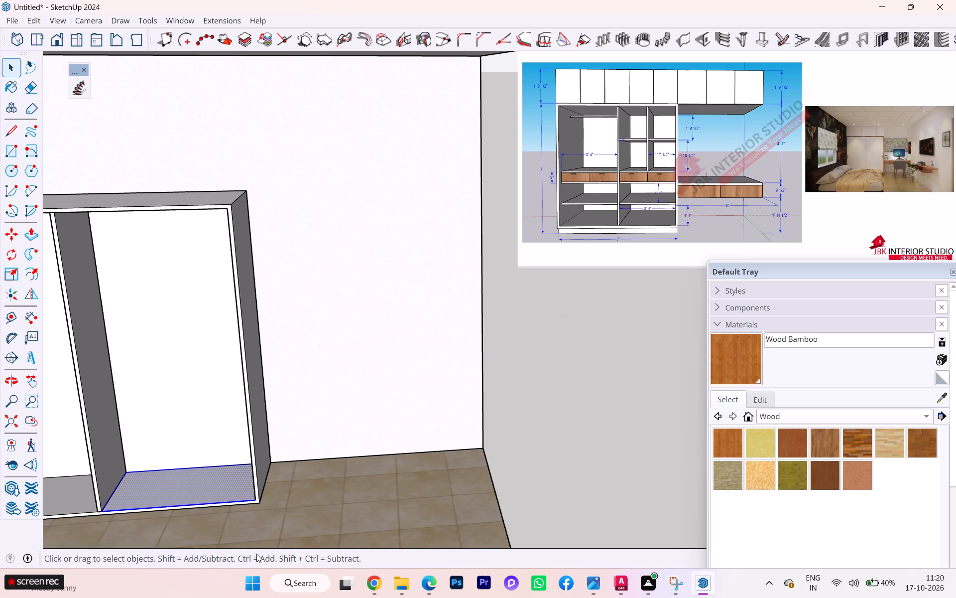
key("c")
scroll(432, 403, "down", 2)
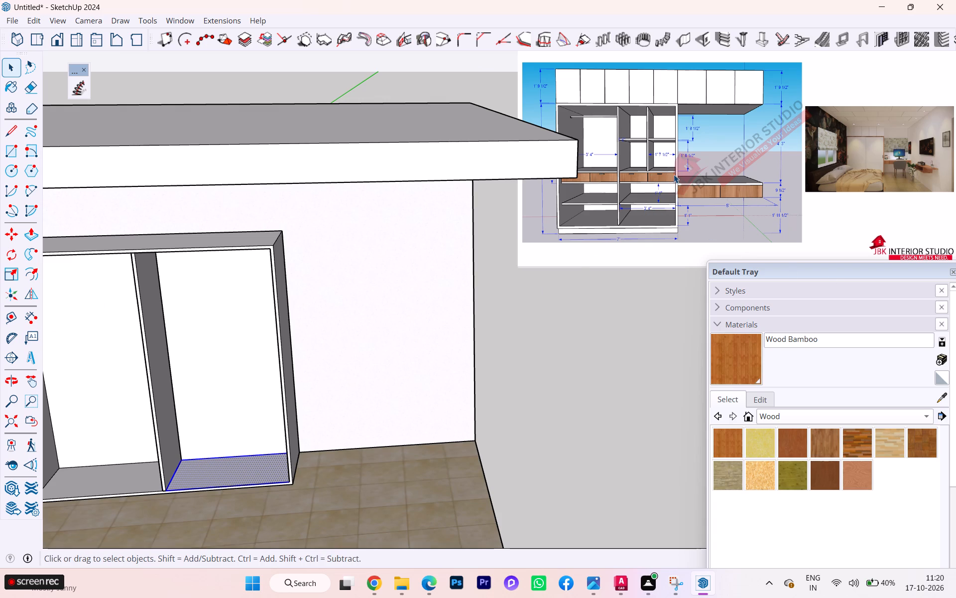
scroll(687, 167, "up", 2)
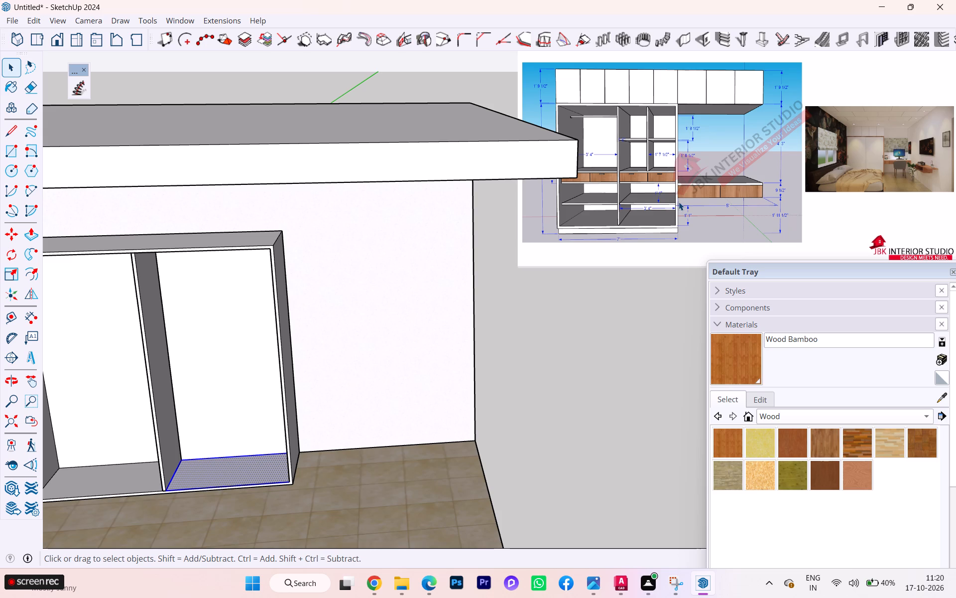
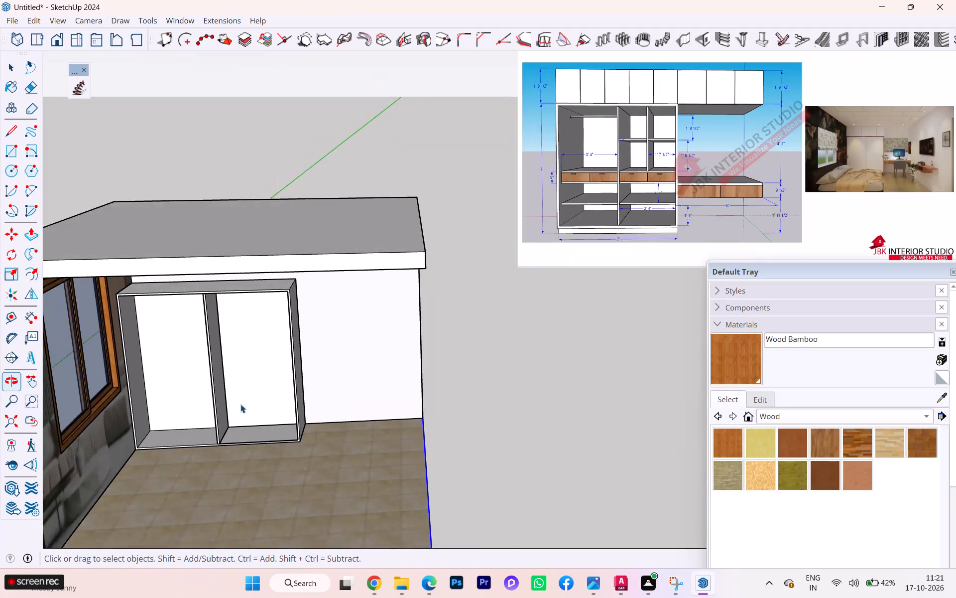
Compare the modelled wardrobe carcass and its far-side compartment with the base, shelf and partition layout in the reference drawing.
scroll(241, 404, "up", 5)
left_click(285, 440)
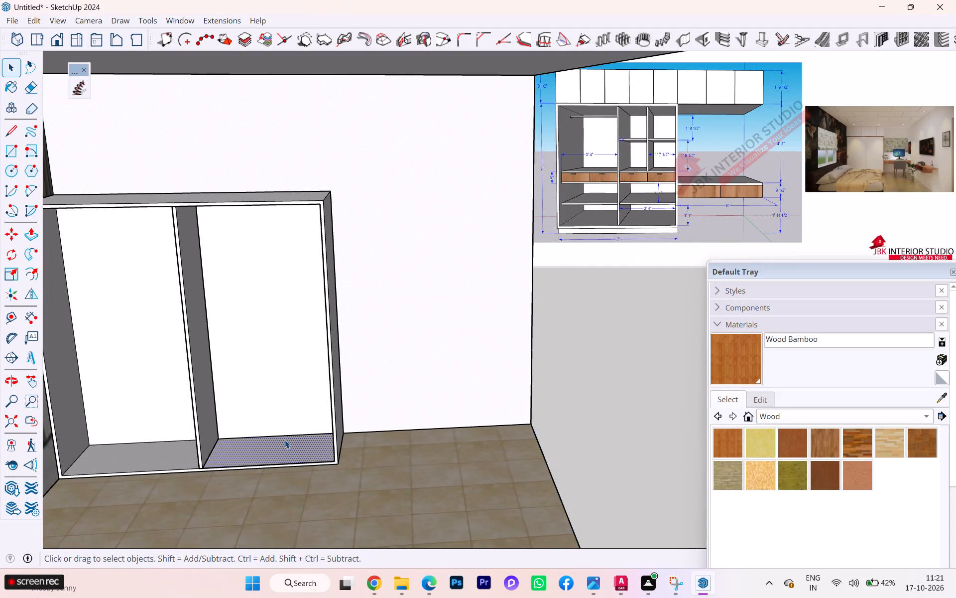
scroll(285, 440, "up", 2)
double_click(283, 442)
scroll(285, 440, "down", 1)
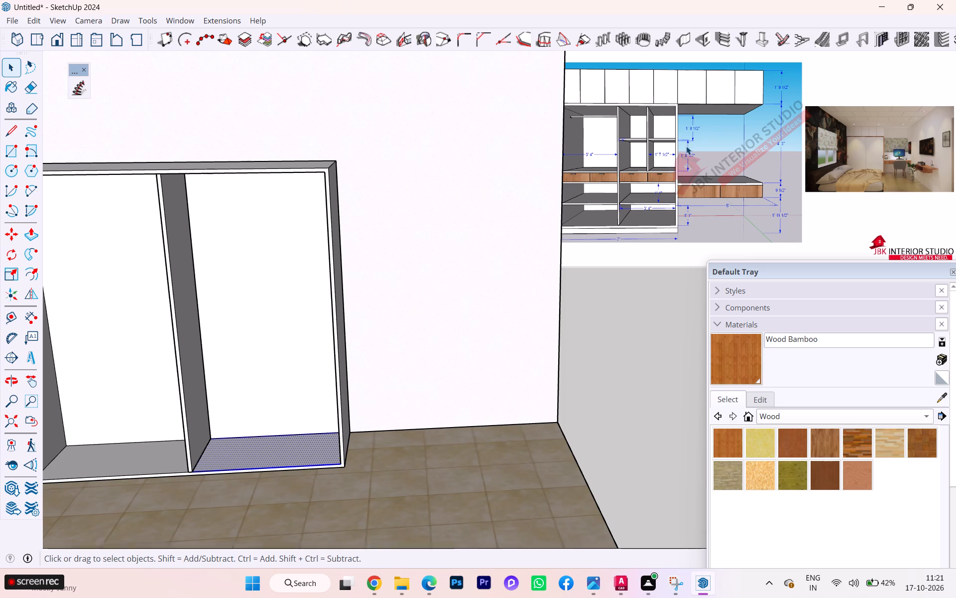
scroll(686, 151, "down", 1)
scroll(476, 228, "down", 1)
scroll(367, 225, "down", 4)
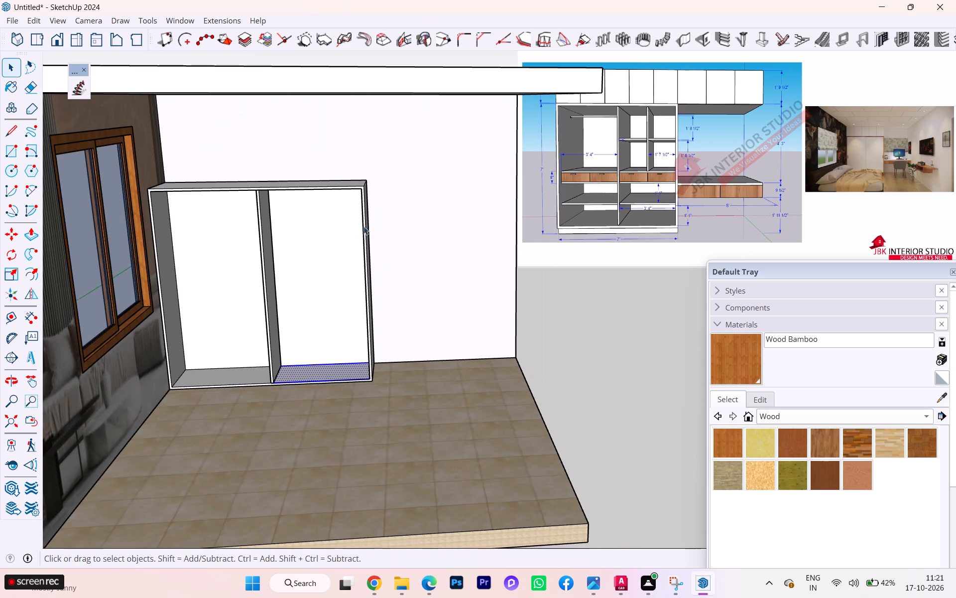
scroll(545, 197, "up", 1)
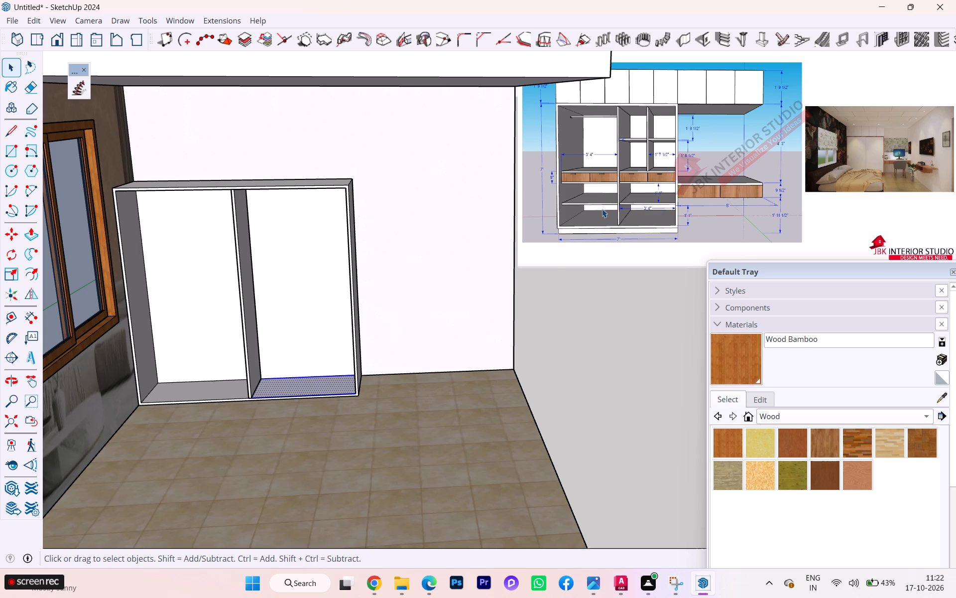
scroll(630, 137, "up", 3)
scroll(630, 137, "down", 3)
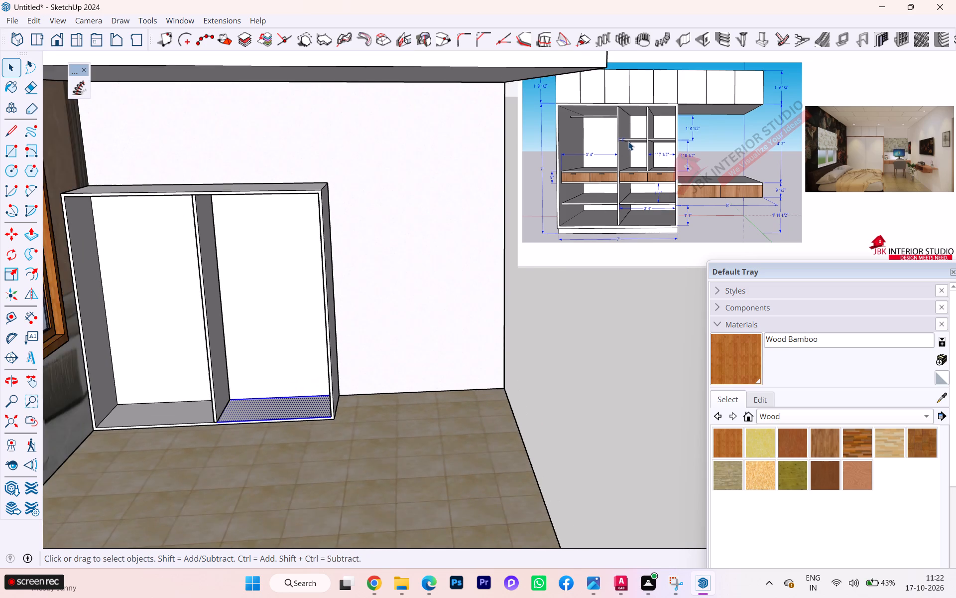
scroll(655, 140, "down", 1)
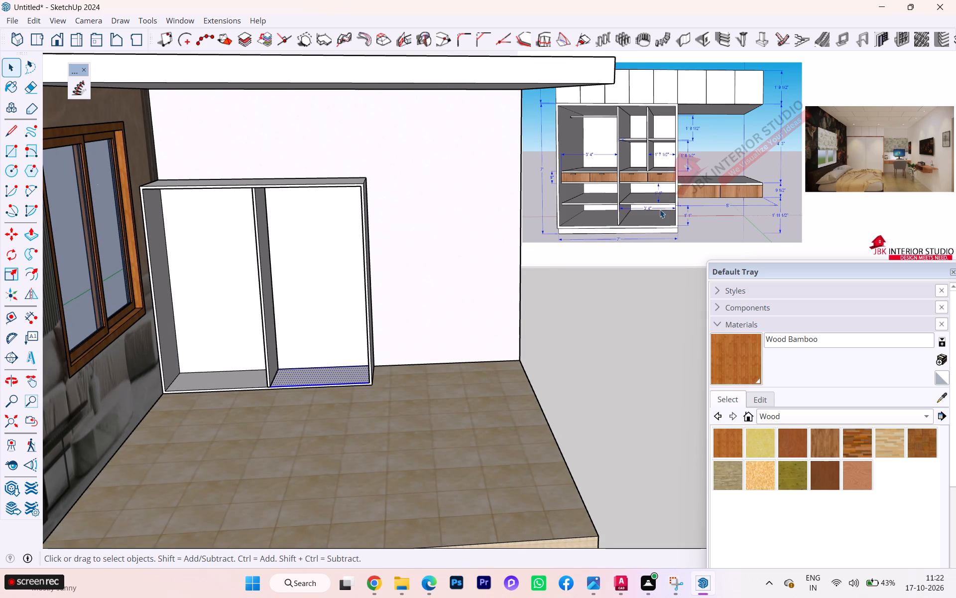
scroll(364, 338, "up", 2)
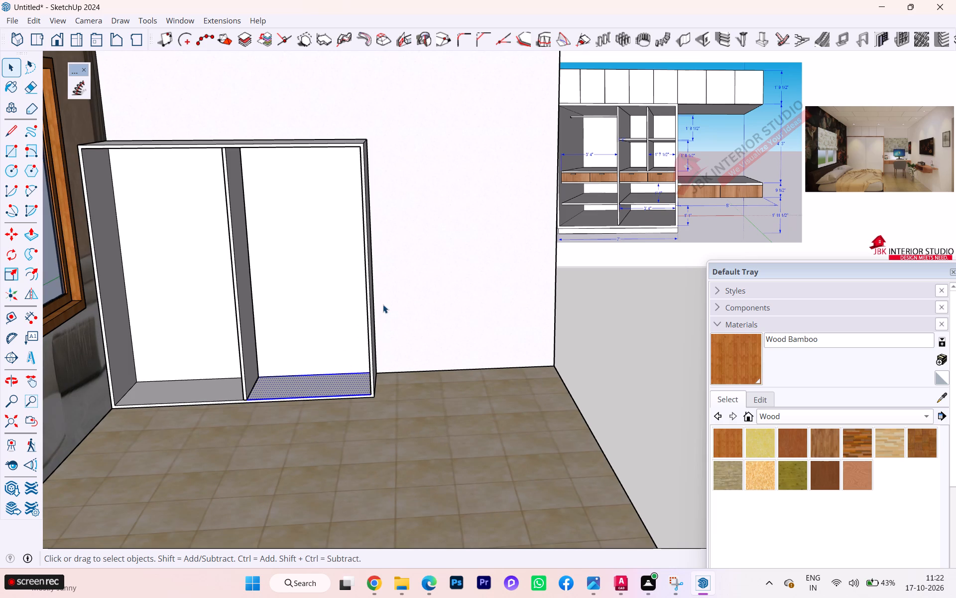
Undo the partition, the carcass hollowing and its extrusion, going back to the flat wardrobe base rectangle on the floor.
key("ctrl+z")
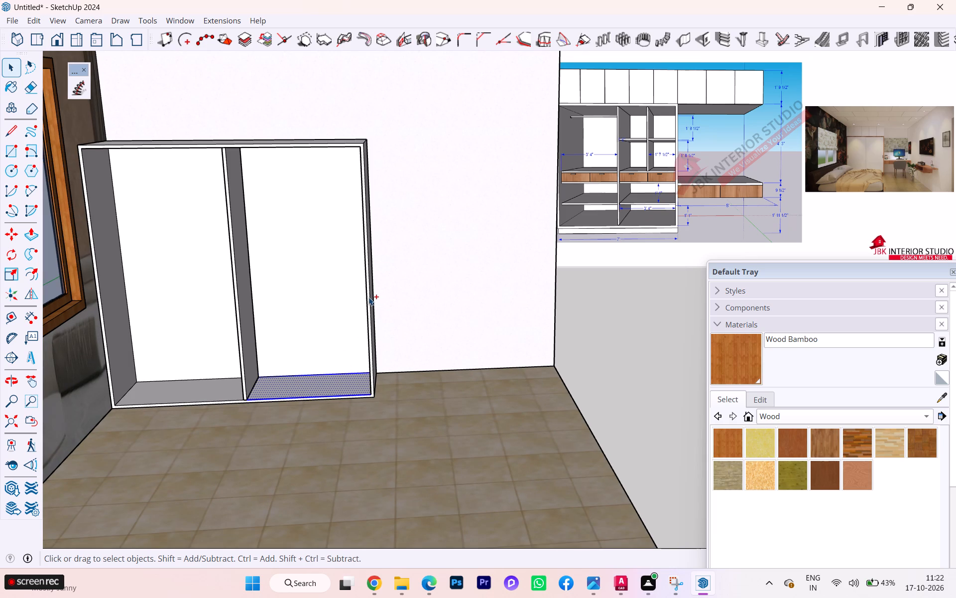
key("ctrl+z")
key("ctrl+z")
key("ctrl+z")
key("ctrl+z")
key("ctrl+z")
key("ctrl+z")
key("ctrl+z")
key("ctrl+z")
key("ctrl+z")
key("ctrl+z")
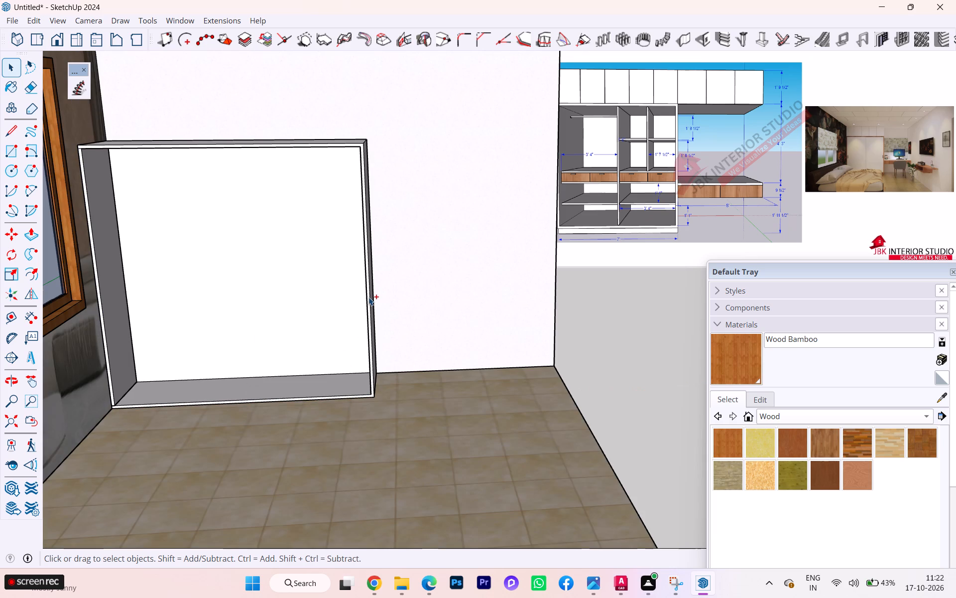
key("ctrl+z")
key("ctrl+z")
key("ctrl+z")
key("ctrl+z")
key("ctrl+z")
key("ctrl+z")
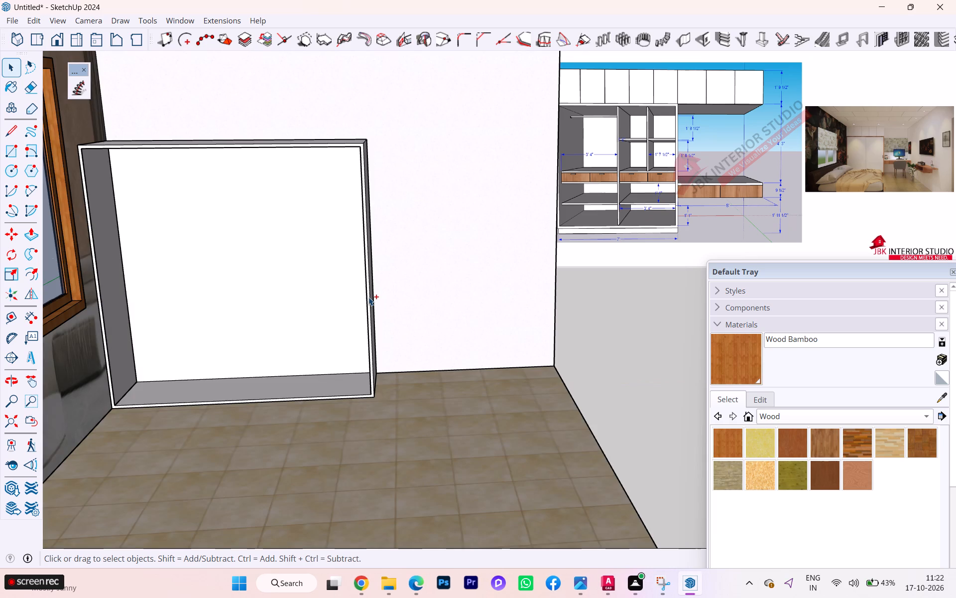
key("ctrl+z")
key("ctrl+z")
key("ctrl+z")
key("ctrl+z")
key("ctrl+z")
key("ctrl+z")
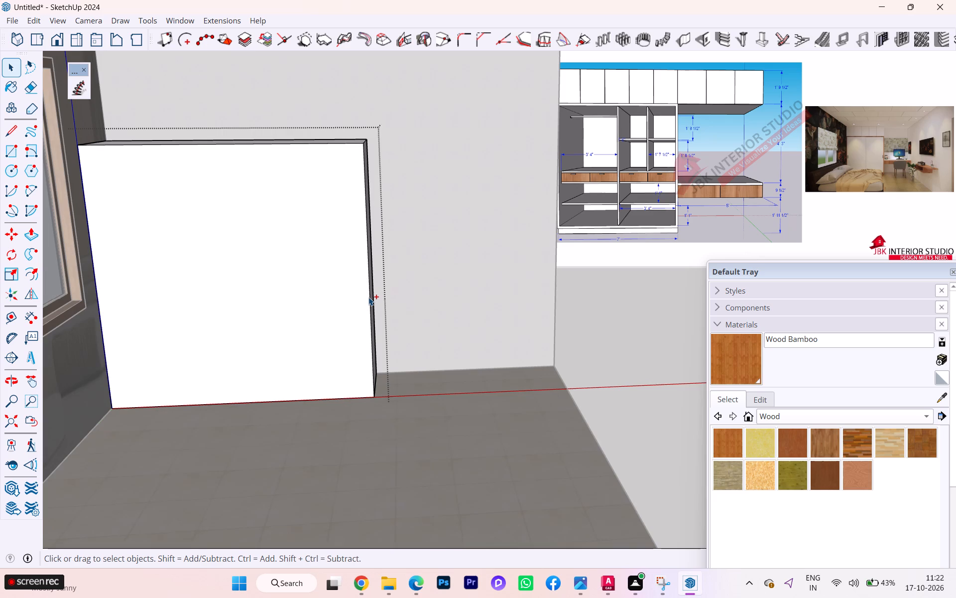
key("ctrl+z")
key("ctrl+z")
key("ctrl+z")
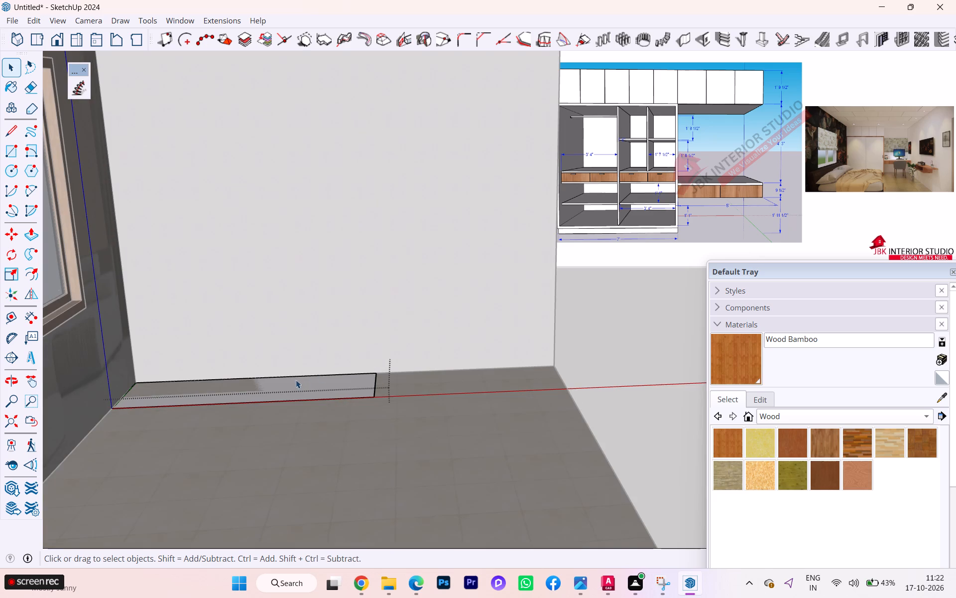
Push/Pull the wardrobe's base rectangle up 4" to form a plinth.
left_click(289, 384)
key("p")
left_click(289, 384)
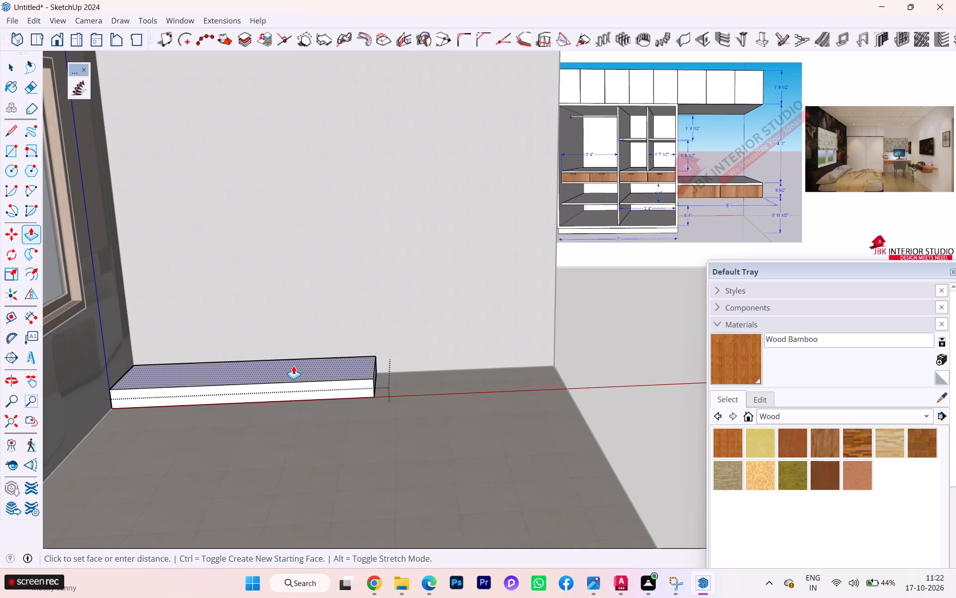
key("4")
key("Return")
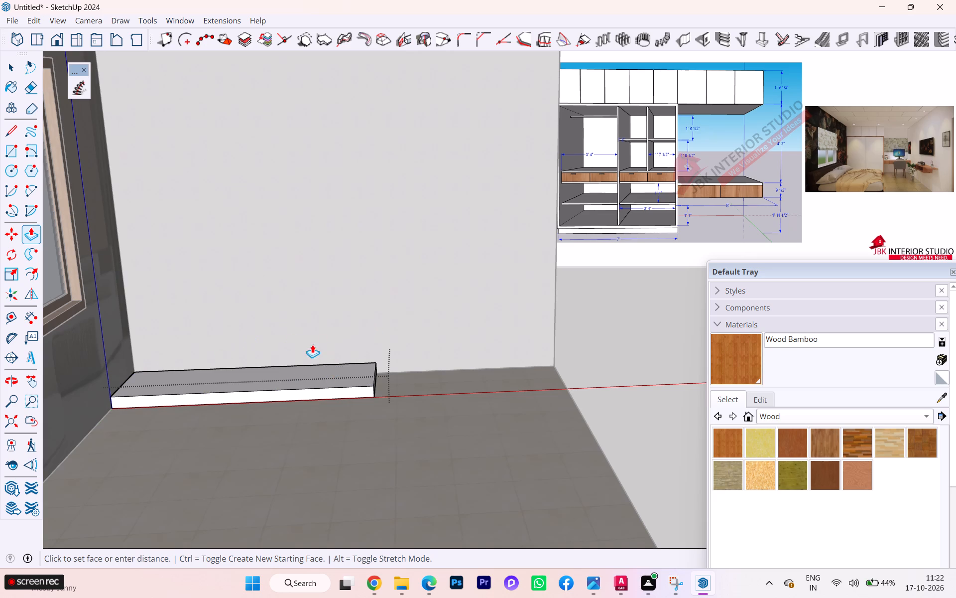
key("space")
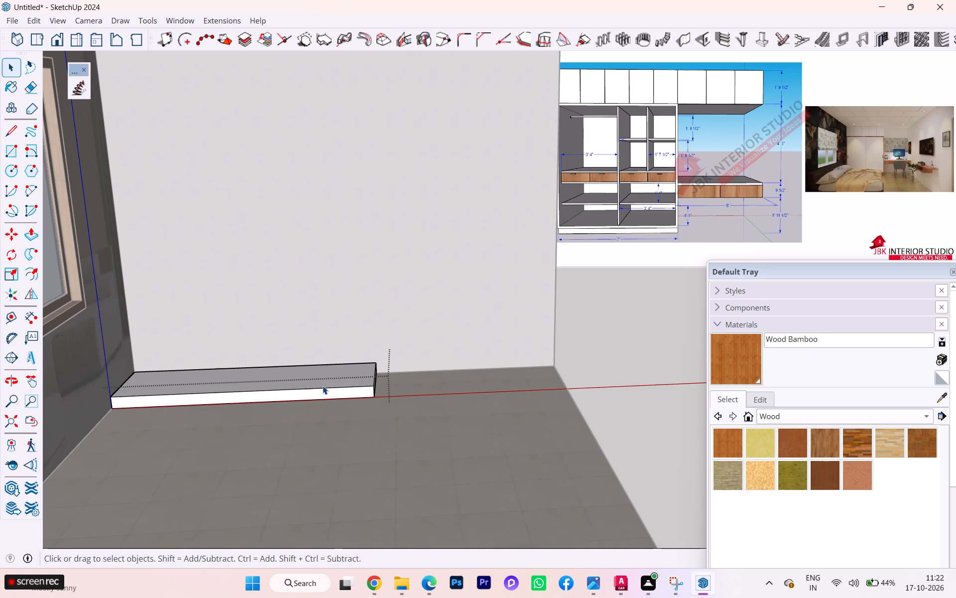
Copy the plinth's top face together with its bounding edges.
left_click(323, 386)
double_click(317, 394)
left_click(317, 394)
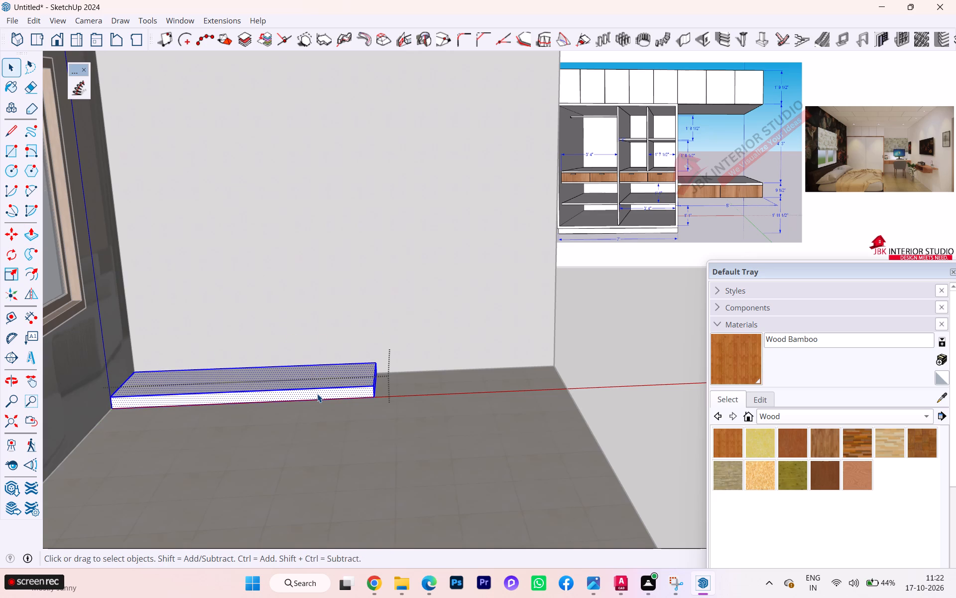
left_click(309, 372)
double_click(309, 372)
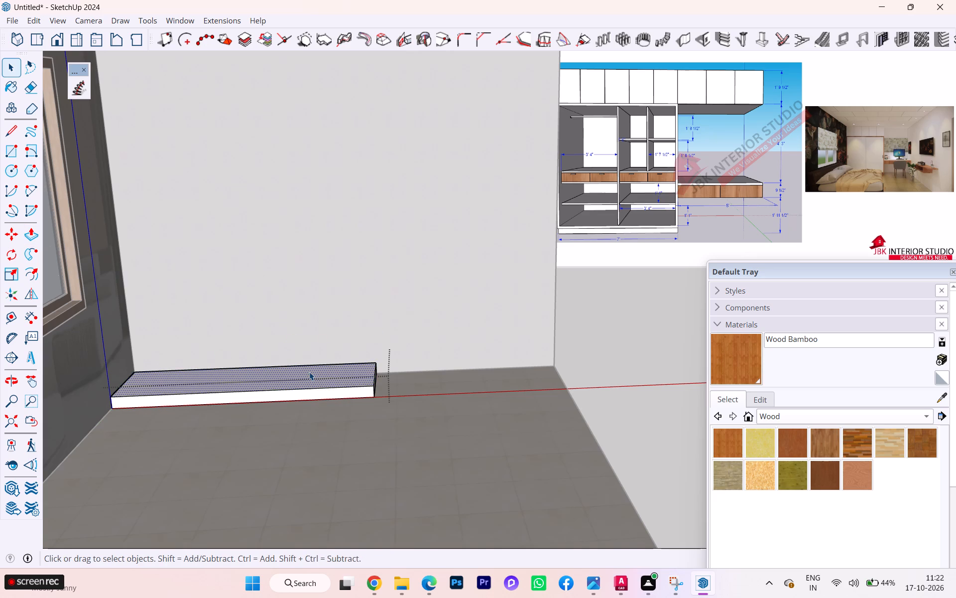
key("ctrl+c")
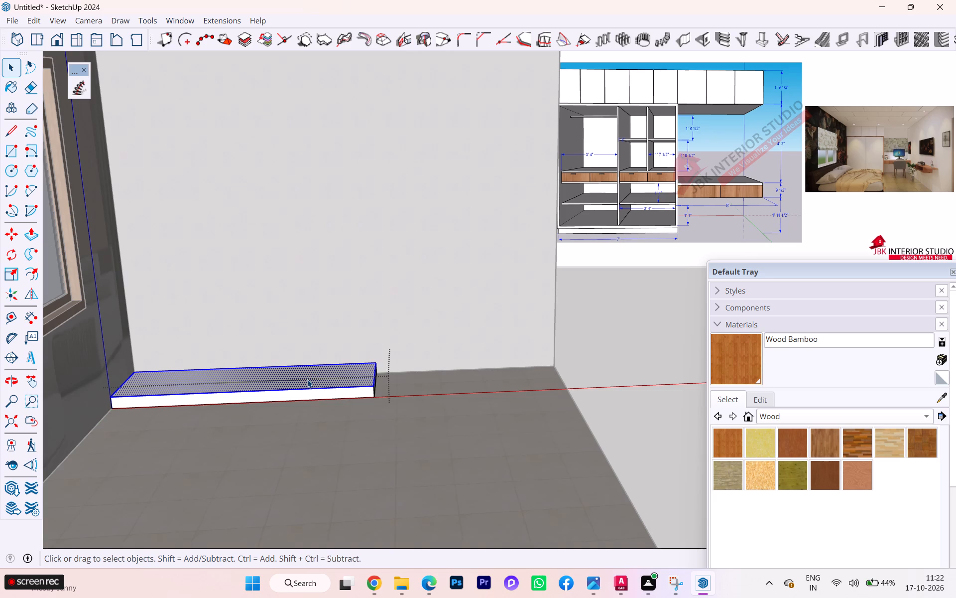
Select the whole plinth block and make it a group.
left_click(324, 393)
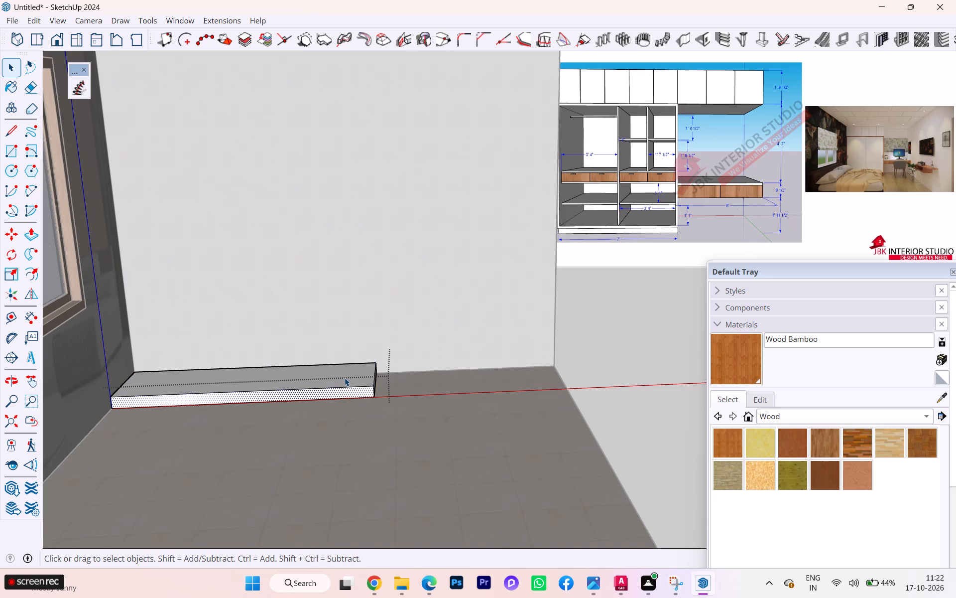
left_click(345, 378)
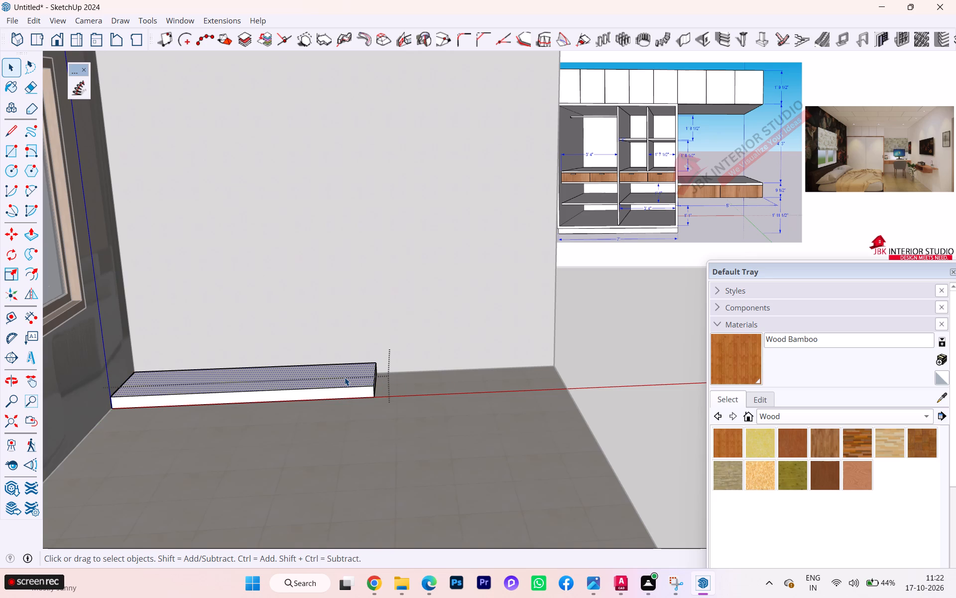
triple_click(349, 392)
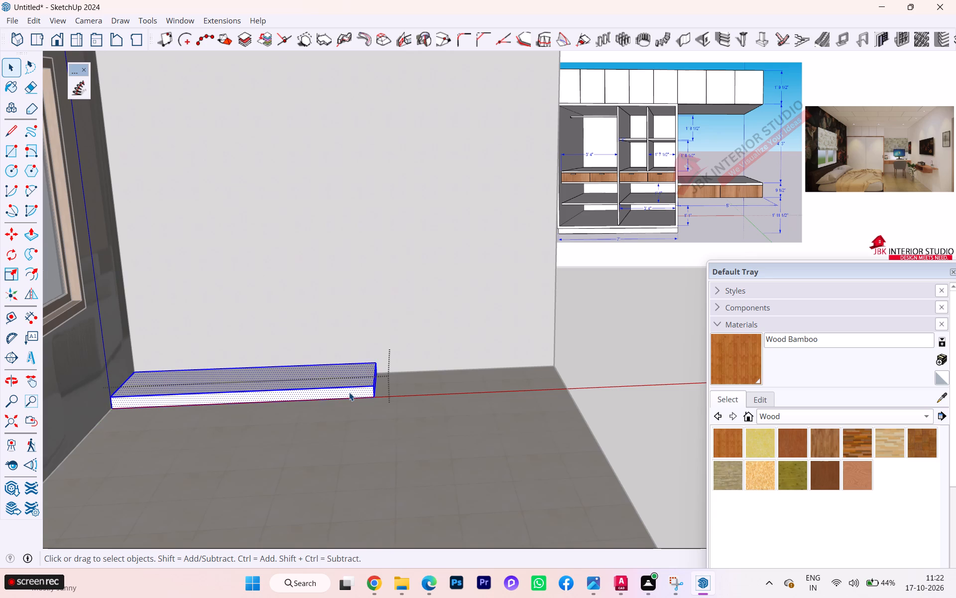
right_click(349, 392)
left_click(413, 122)
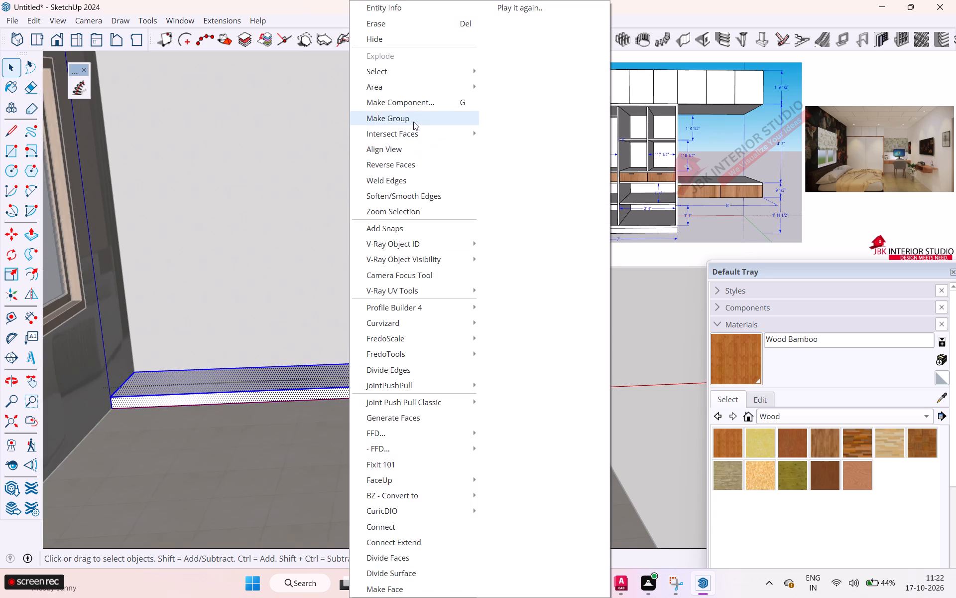
Paste the copied top face in place over the grouped plinth.
left_click(40, 14)
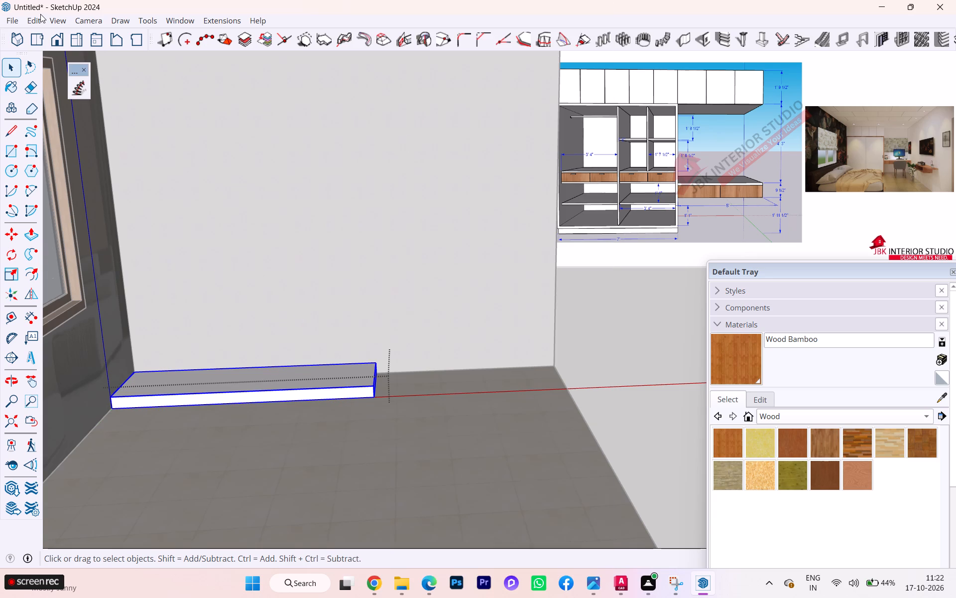
left_click(39, 14)
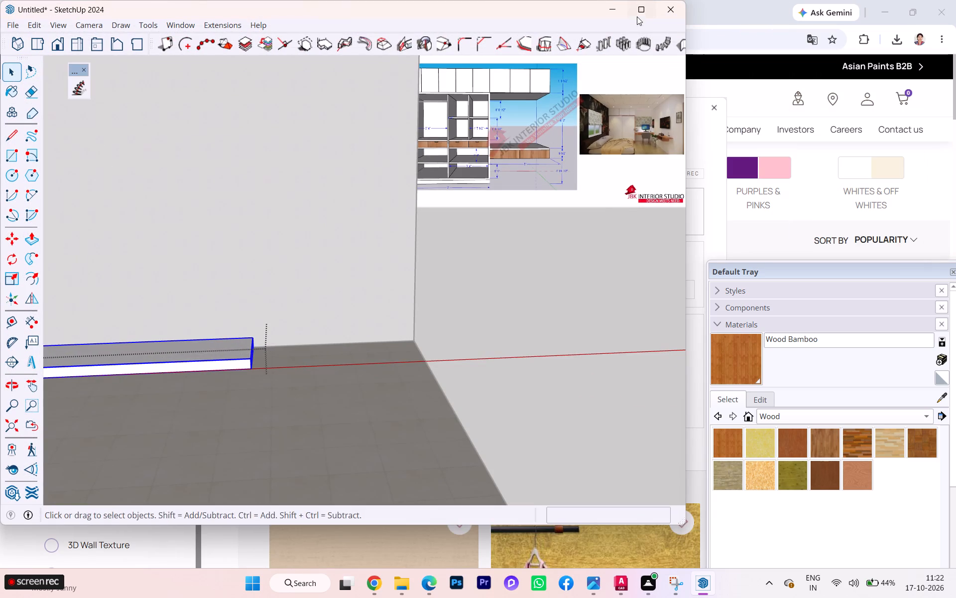
left_click(637, 12)
left_click(35, 21)
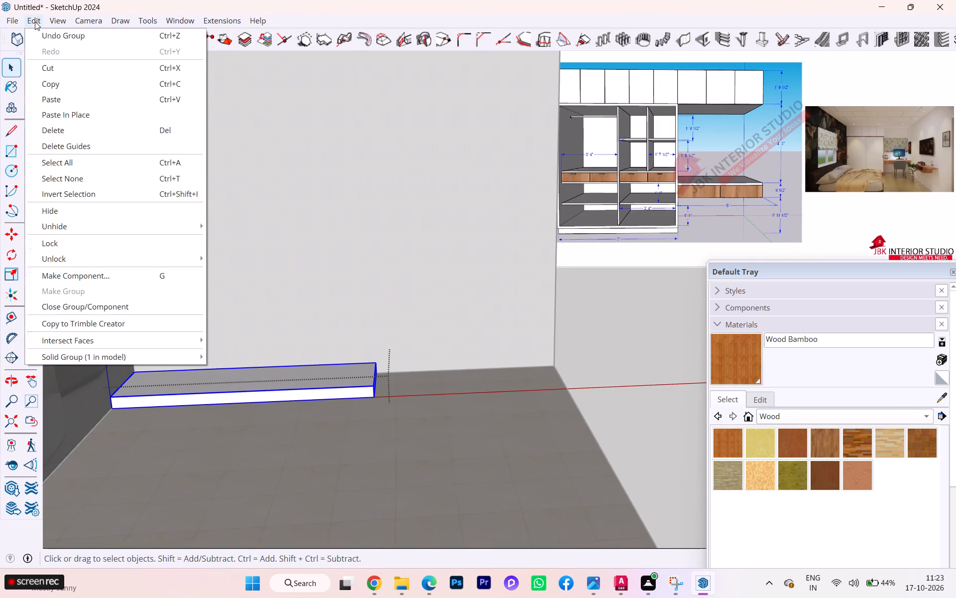
left_click(75, 122)
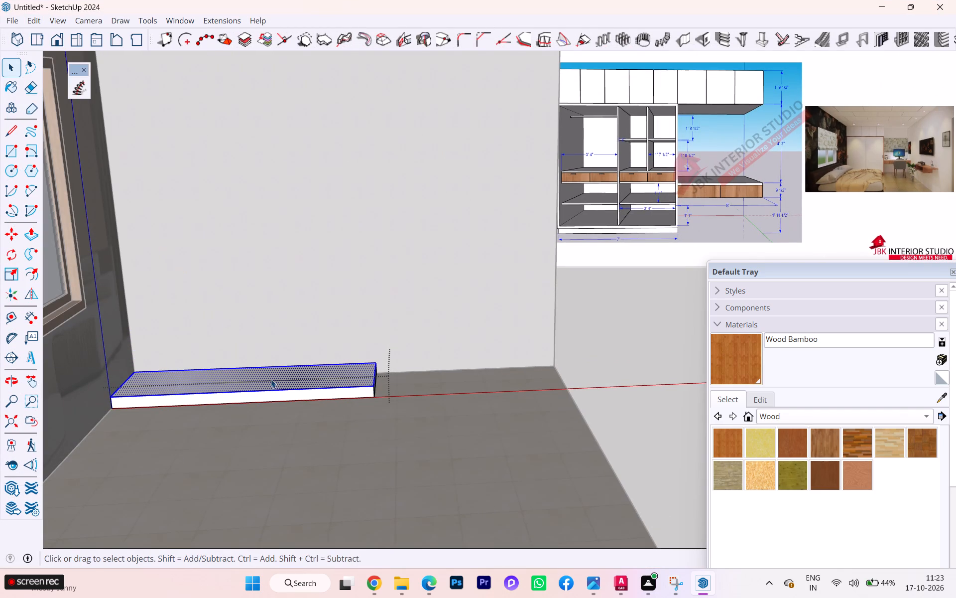
Push/Pull the pasted face on top of the plinth up 7' to form the wardrobe body.
key("p")
left_click(281, 363)
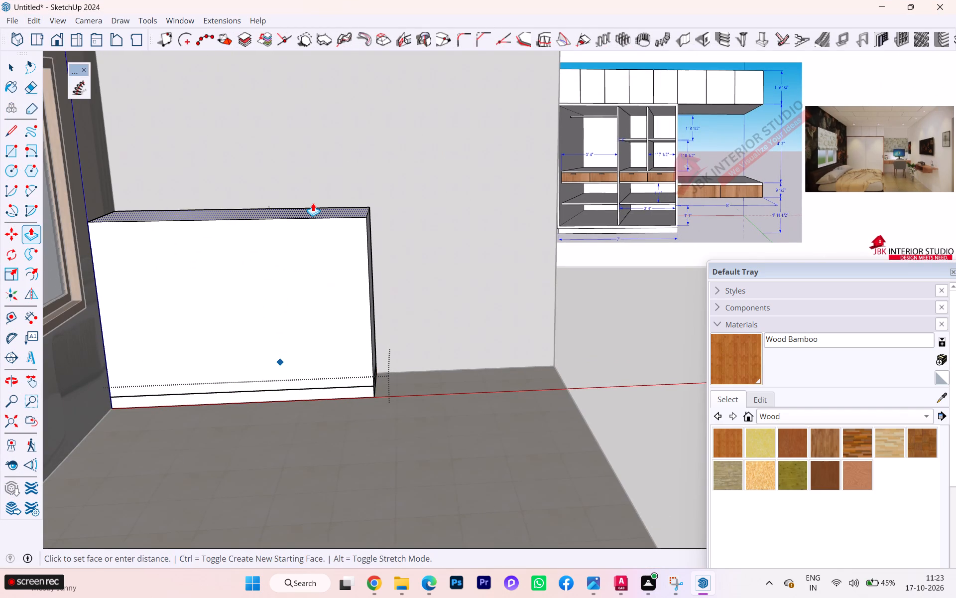
type("7'")
key("Return")
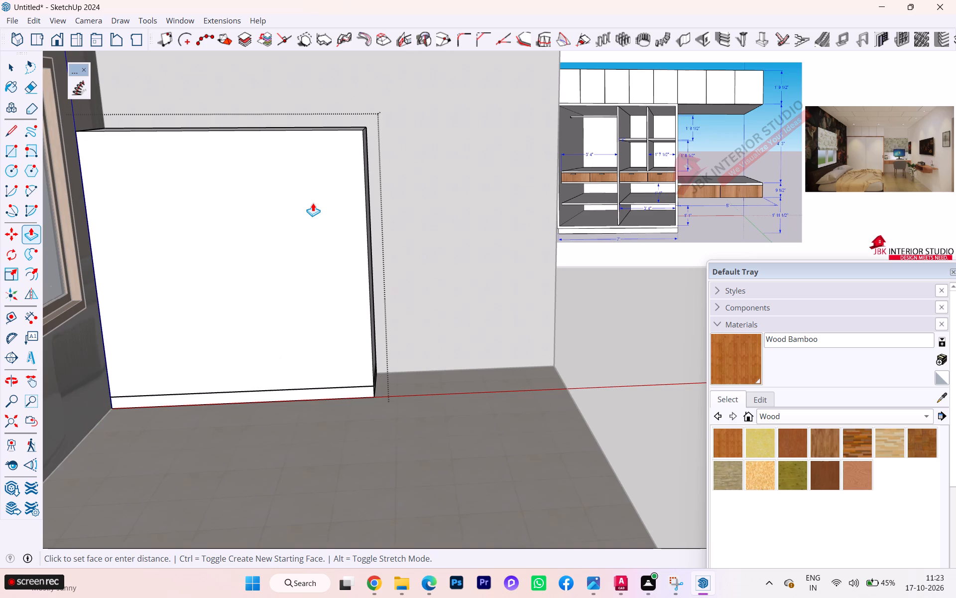
key("space")
Select the whole wardrobe body above the plinth and make it a separate group.
triple_click(313, 203)
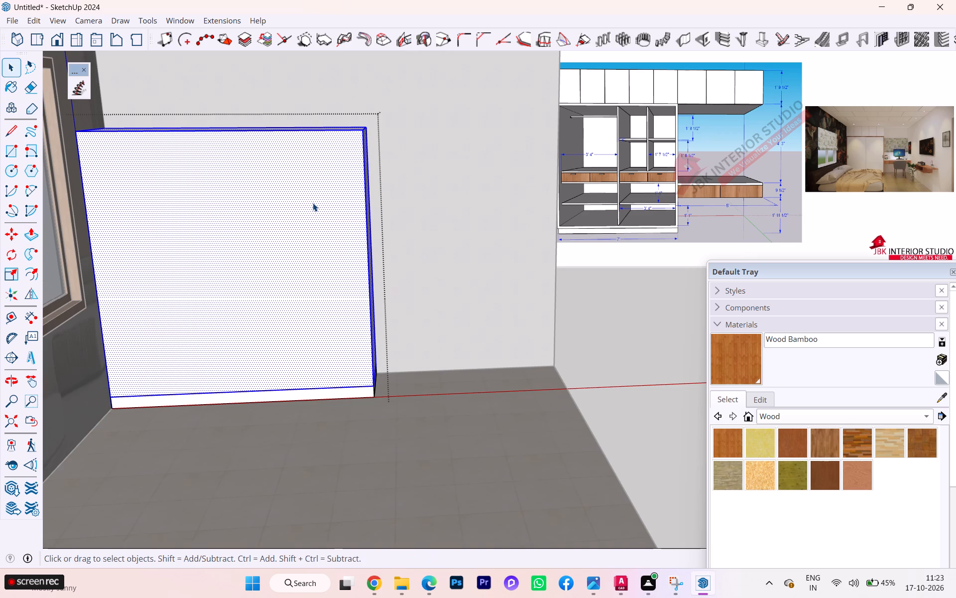
middle_click_drag(313, 203, 315, 212)
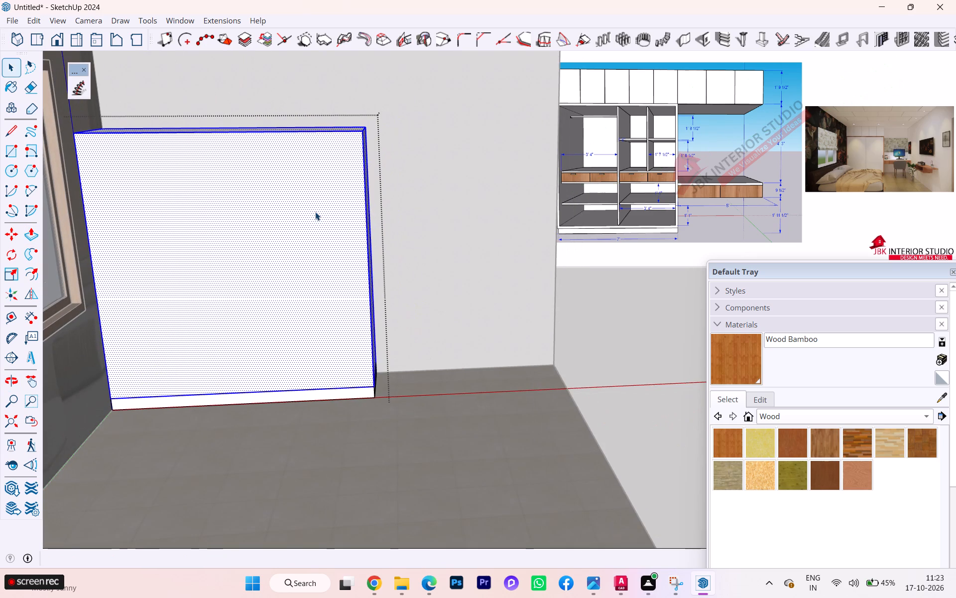
right_click(315, 212)
left_click(375, 115)
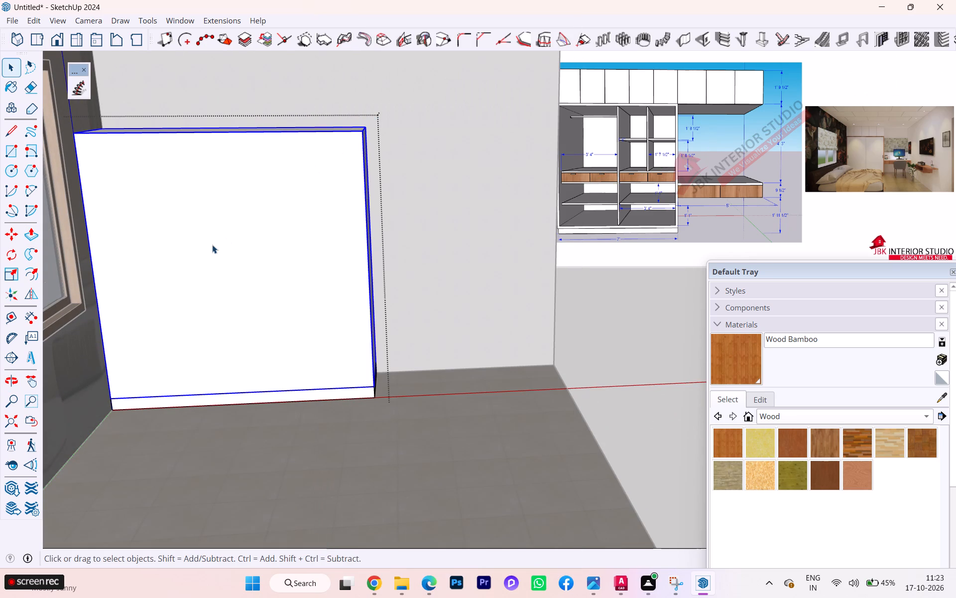
Open the wardrobe body group for editing and select its front face with its bounding edges.
double_click(212, 245)
double_click(140, 259)
double_click(109, 263)
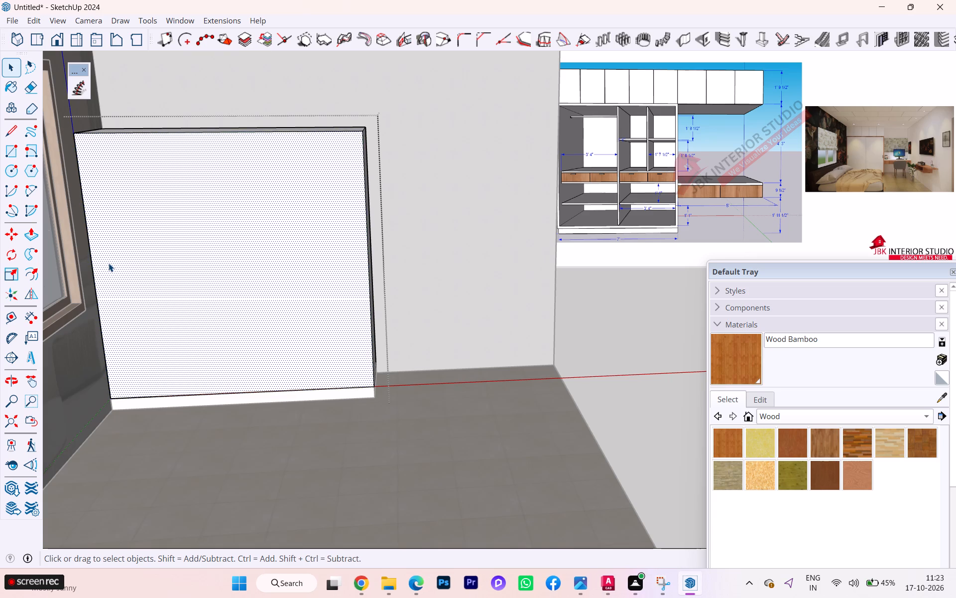
double_click(104, 263)
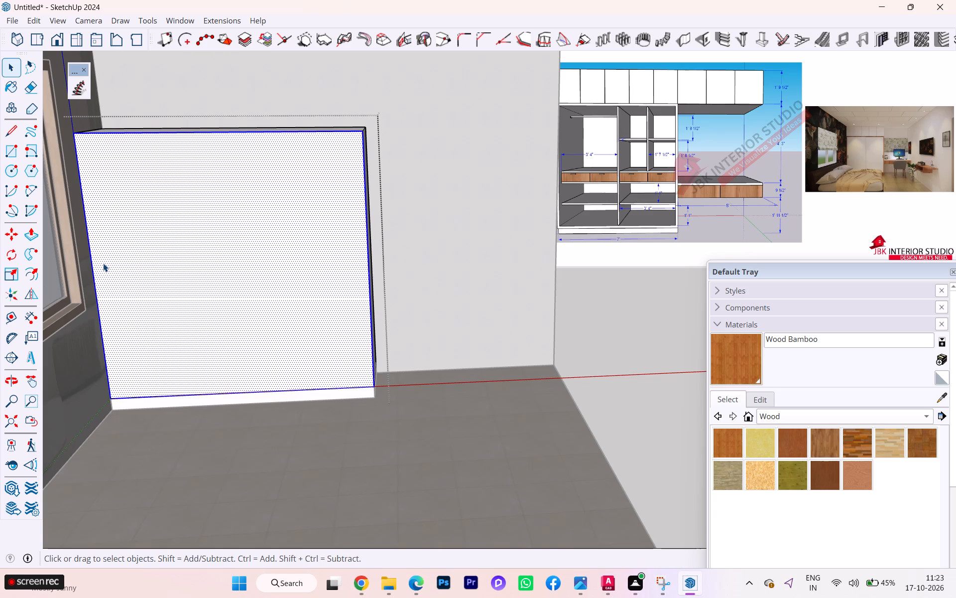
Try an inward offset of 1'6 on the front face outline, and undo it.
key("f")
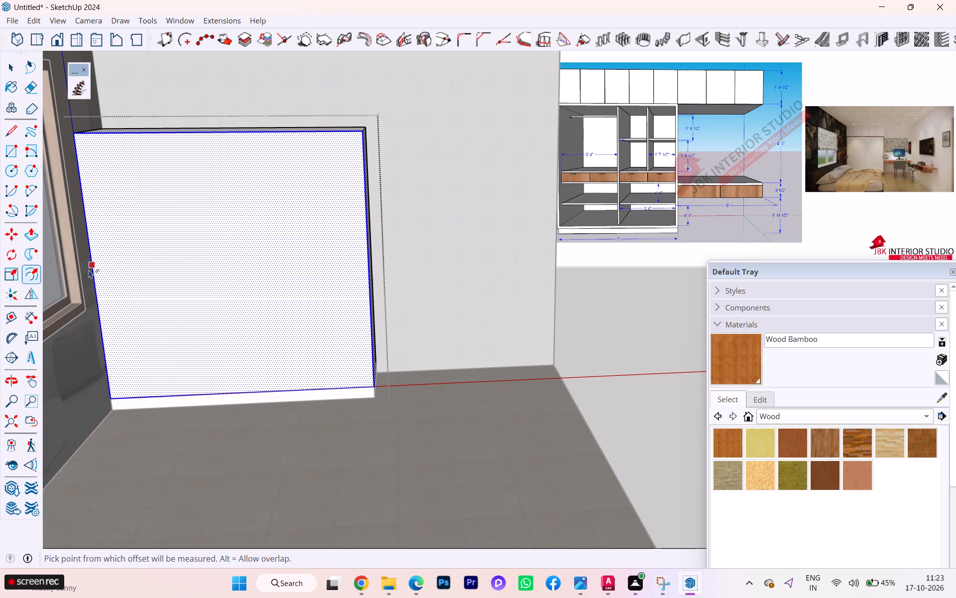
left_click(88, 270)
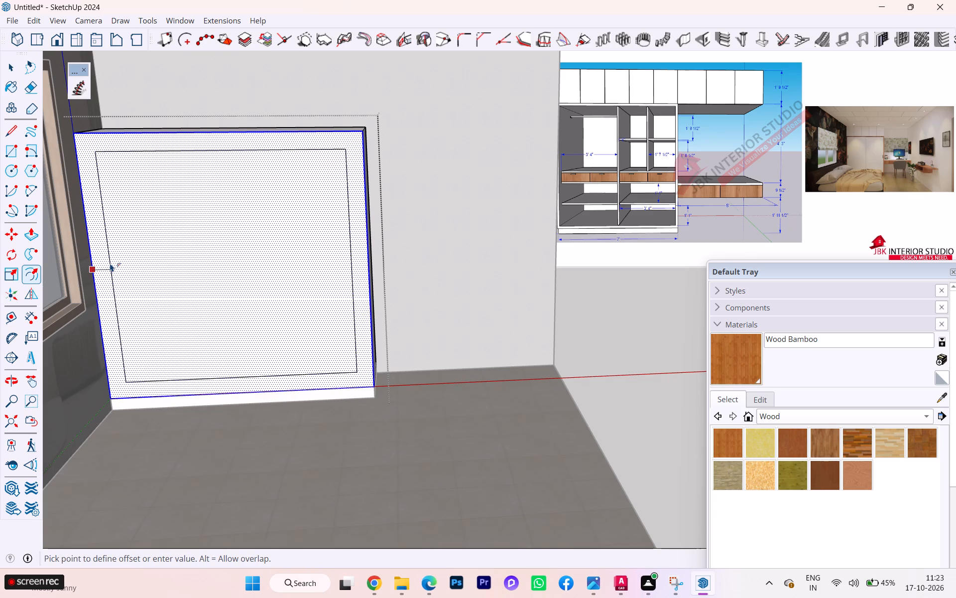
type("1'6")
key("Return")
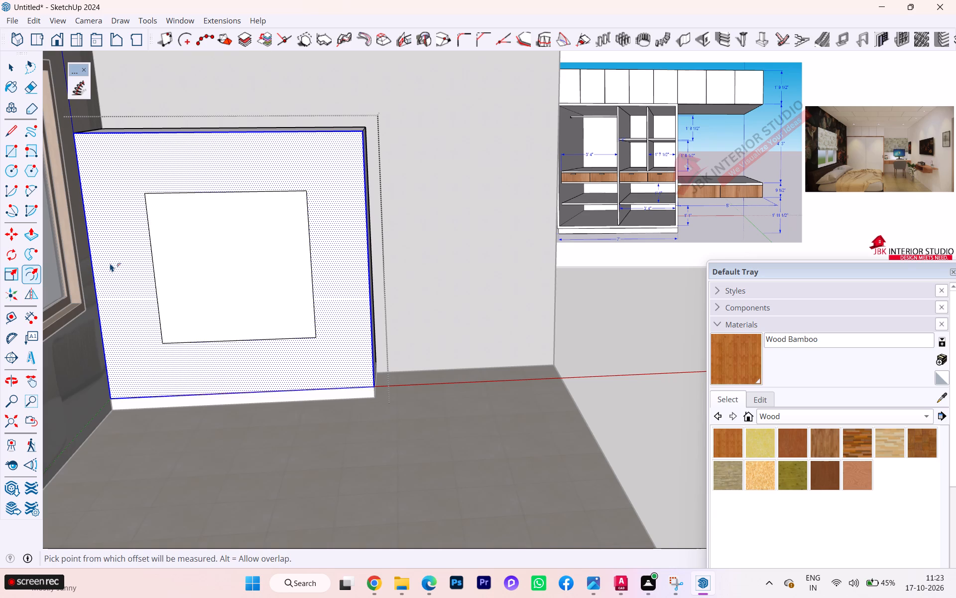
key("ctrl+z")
Offset the wardrobe's front face outline inward by 1.6" to form the carcass frame.
left_click(98, 268)
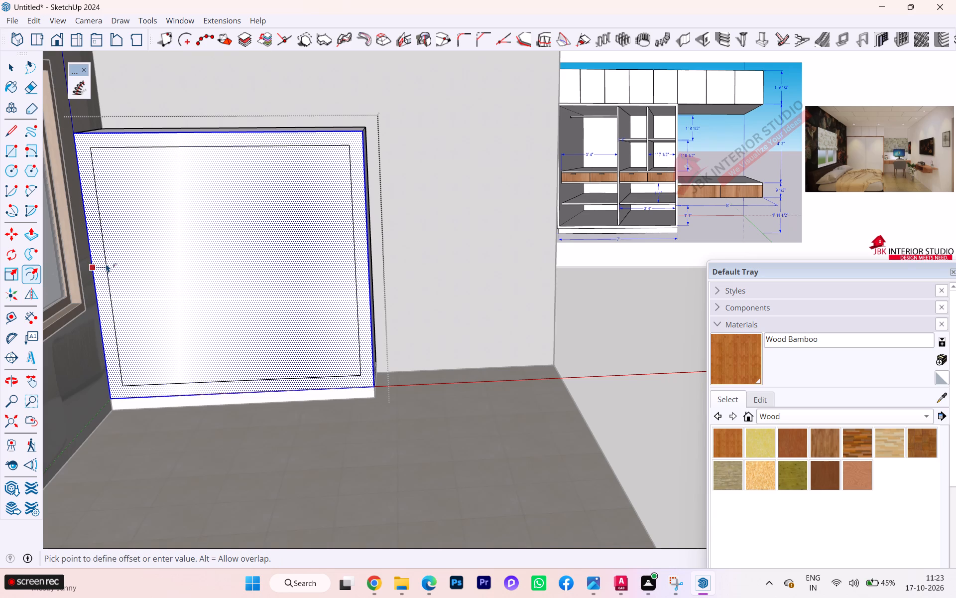
key("1")
key("period")
key("6")
key("Return")
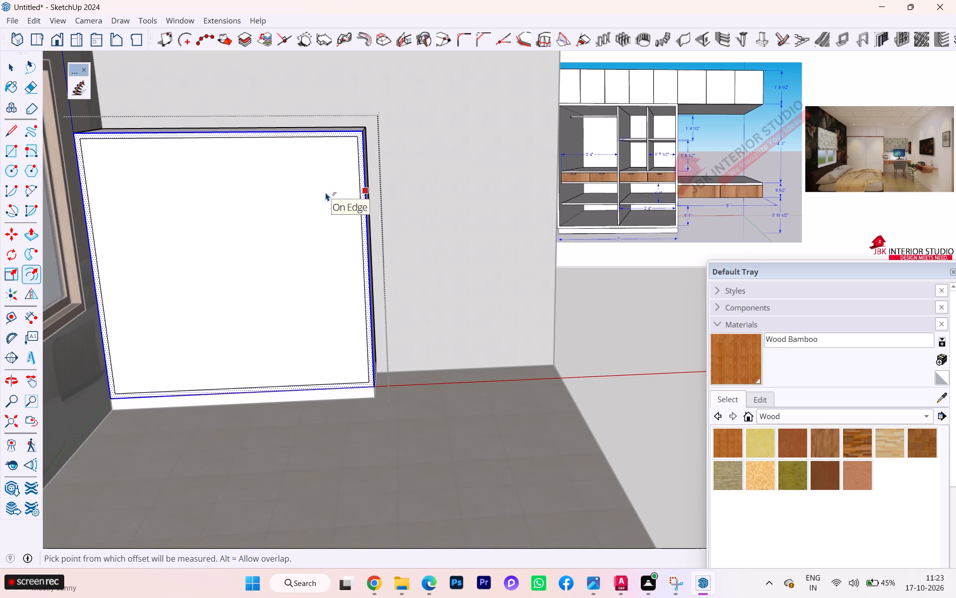
Push/Pull the inner front face 22" into the body to hollow out the carcass.
key("space")
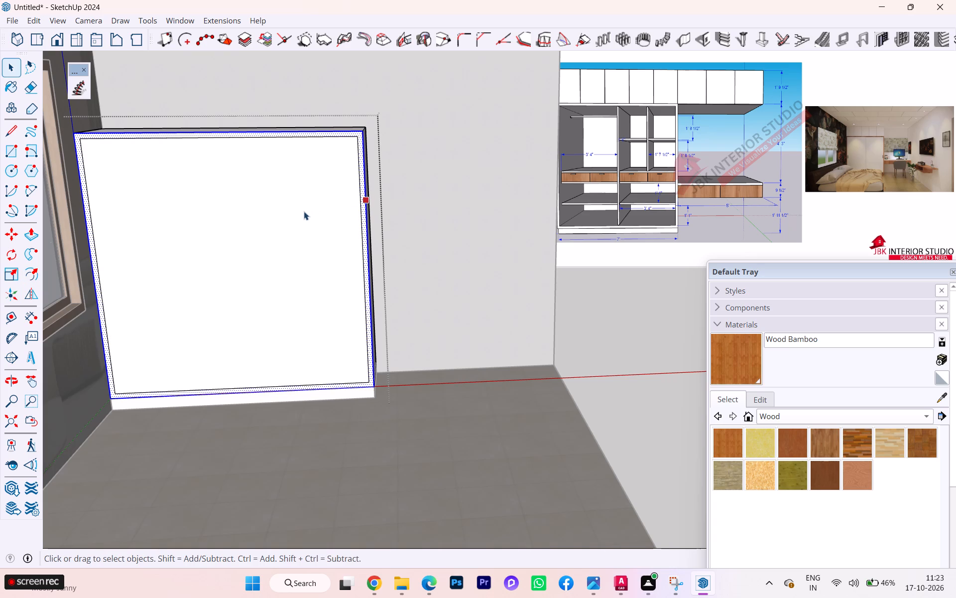
key("p")
left_click(292, 219)
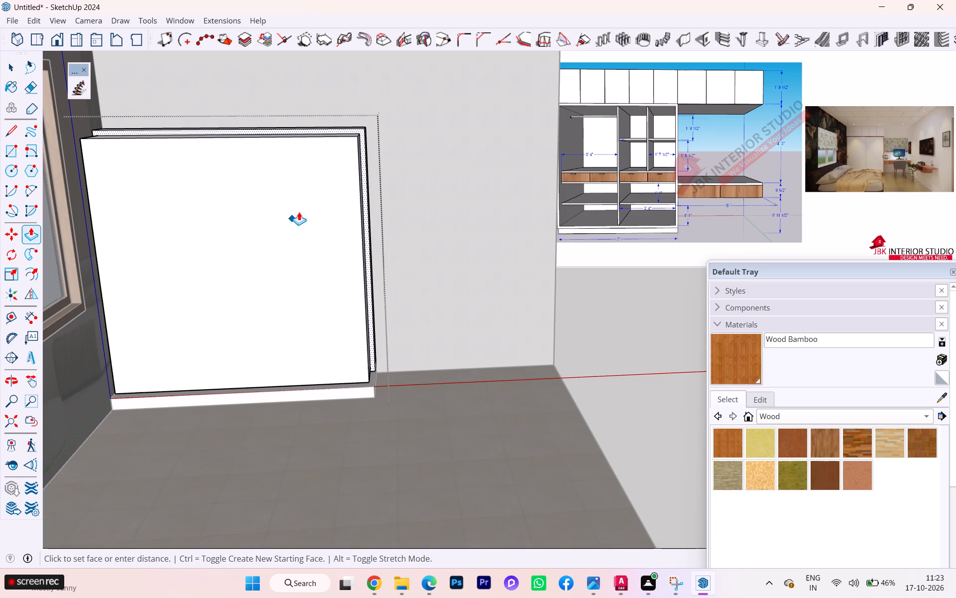
key("Escape")
key("space")
left_click(271, 225)
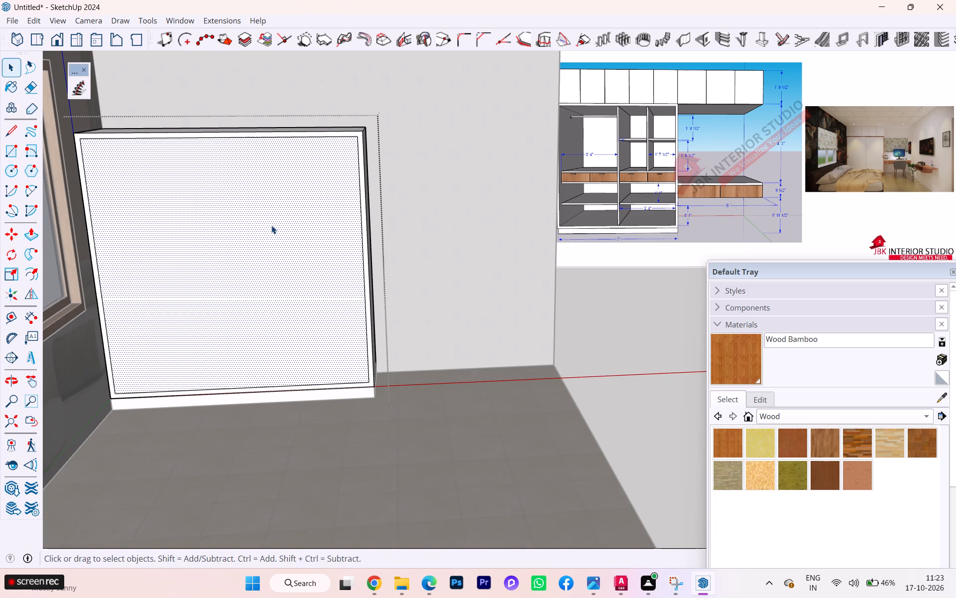
key("p")
left_click(271, 225)
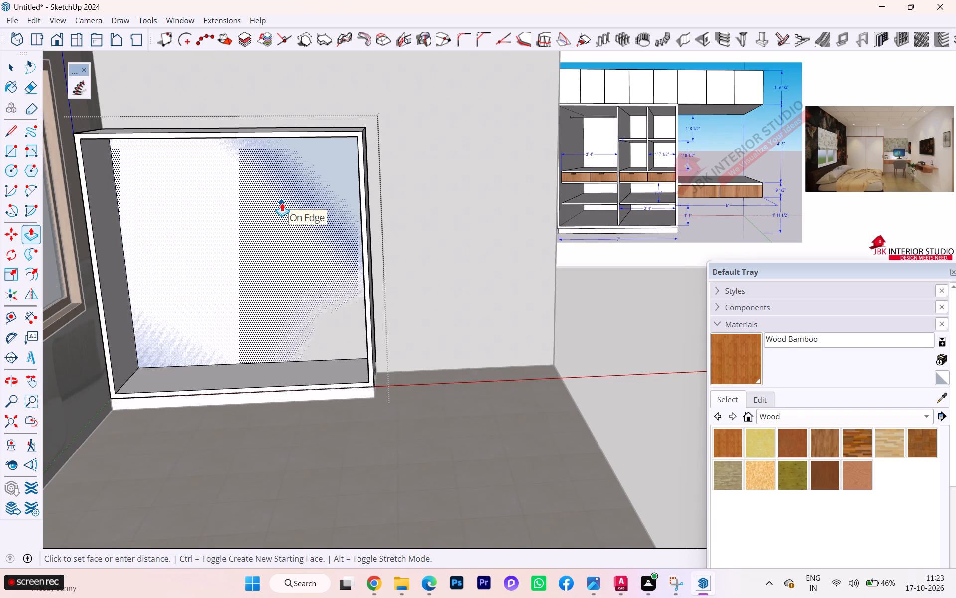
type("22")
key("Return")
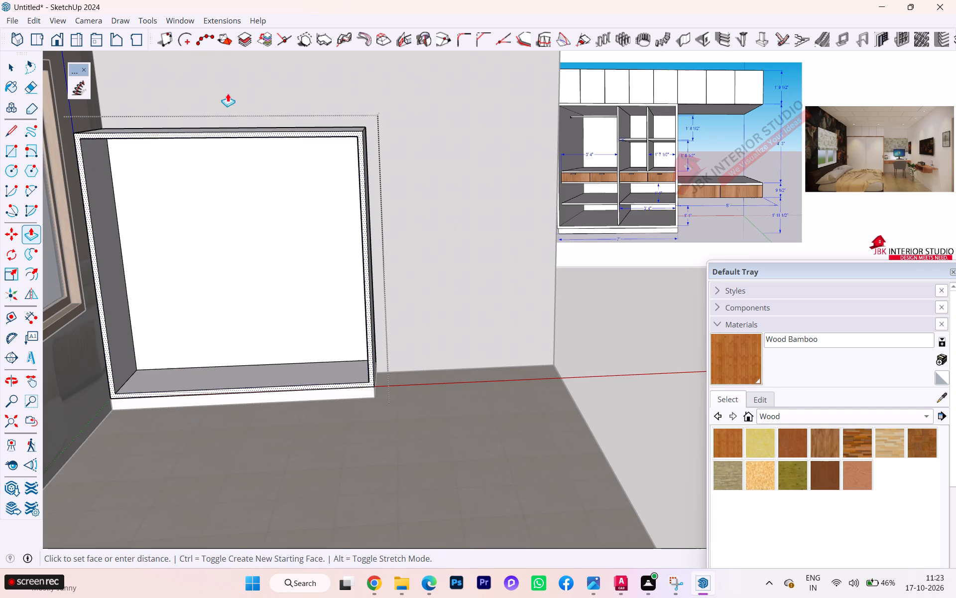
key("space")
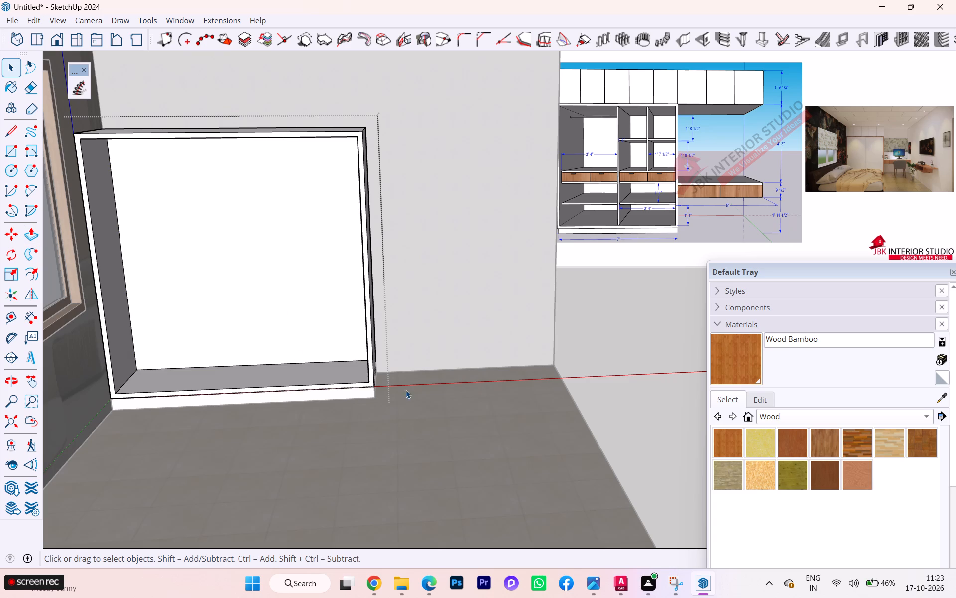
Copy the carcass's inner left side face with its edges and paste it in place outside the group.
left_click(122, 348)
left_click(401, 427)
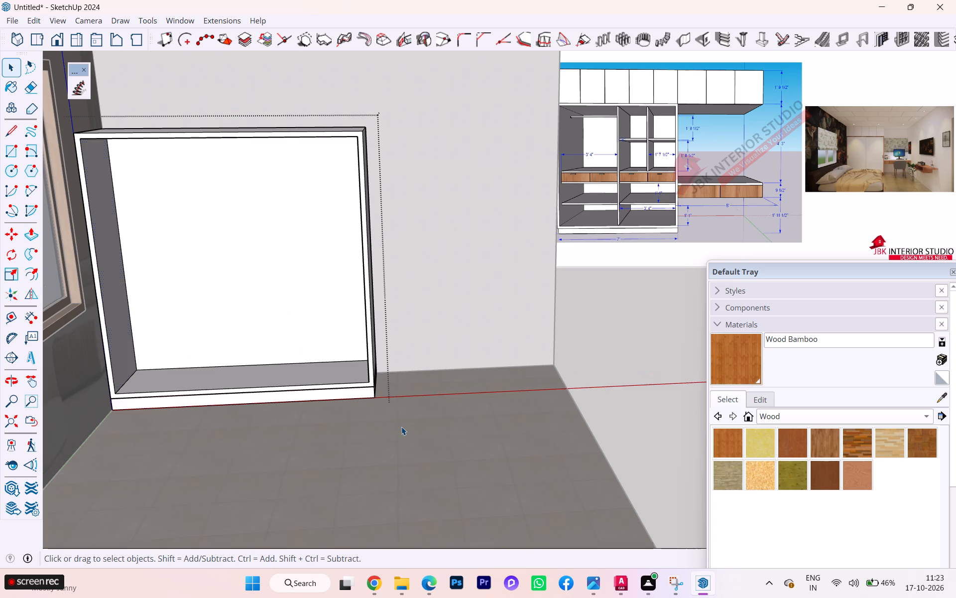
left_click(115, 325)
triple_click(115, 325)
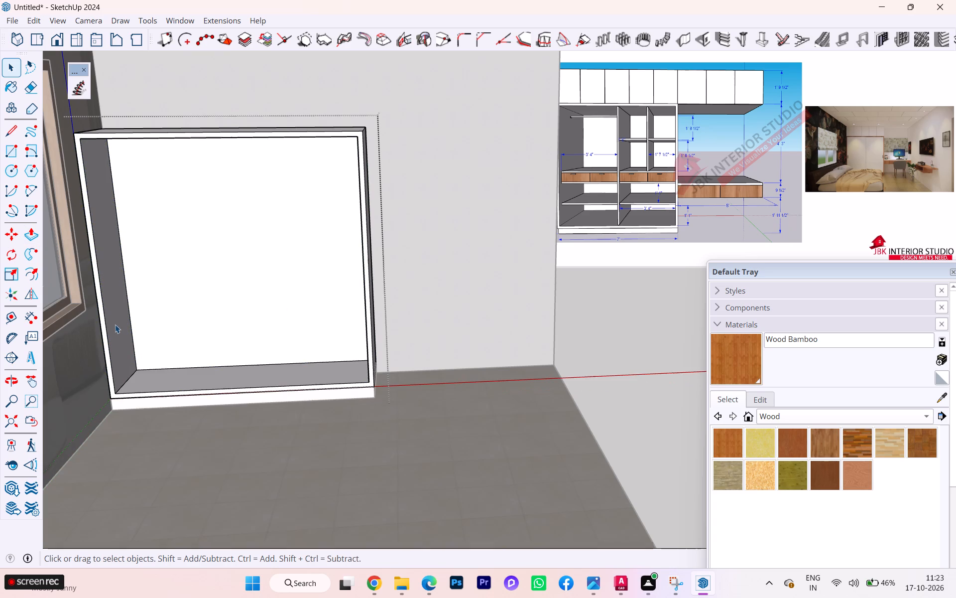
double_click(115, 324)
left_click(115, 324)
left_click(115, 324)
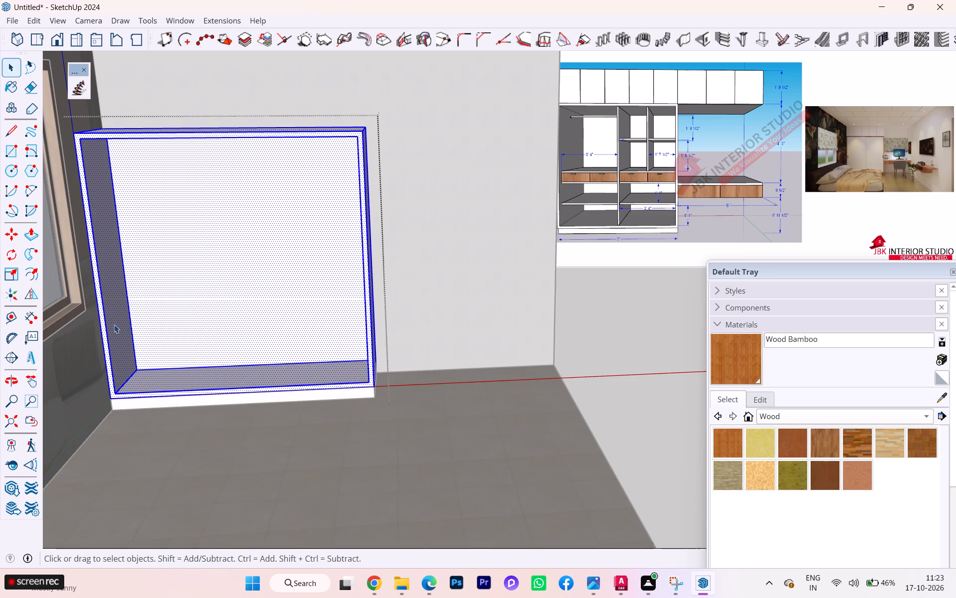
double_click(115, 321)
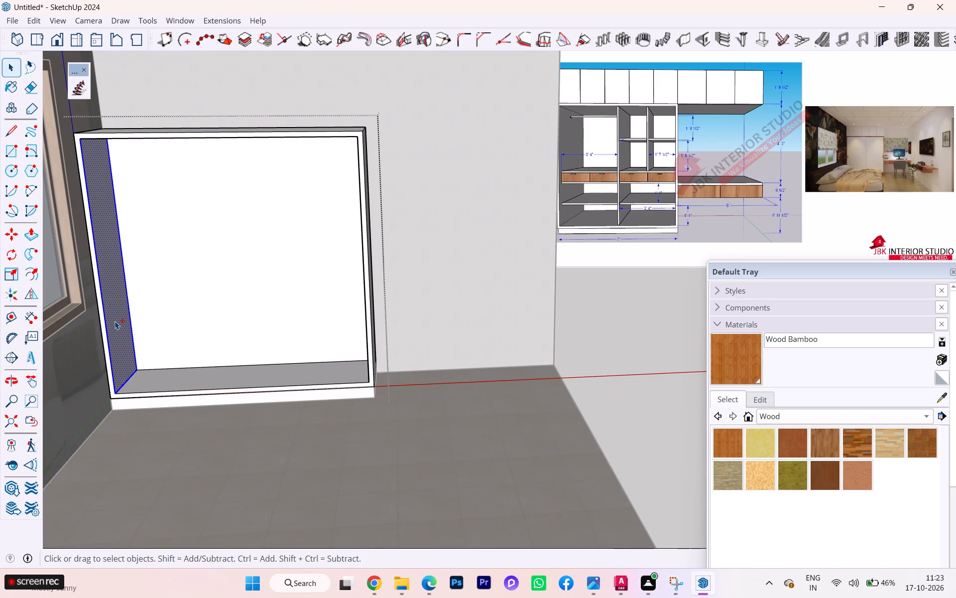
key("ctrl+c")
left_click(577, 395)
left_click(593, 402)
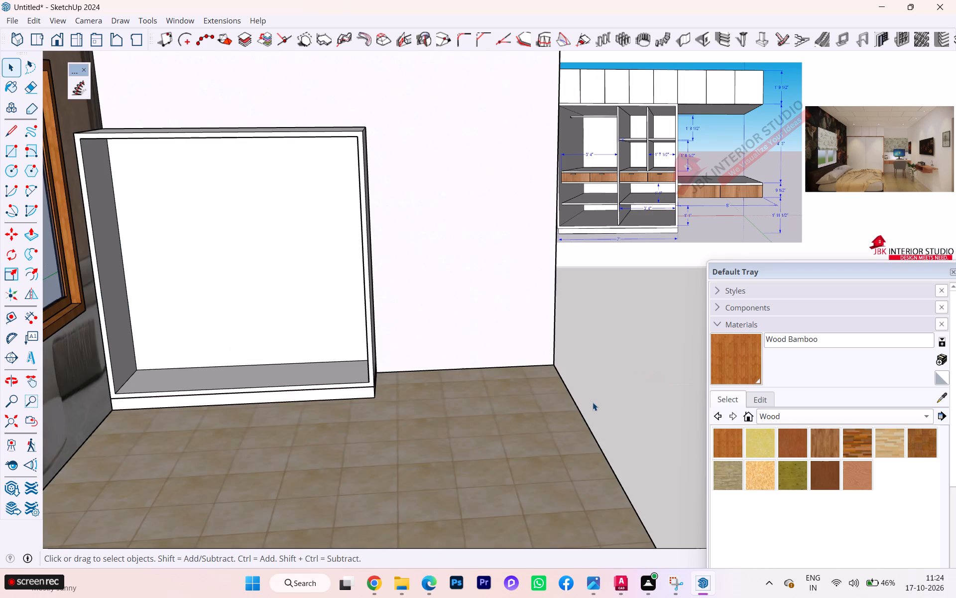
left_click(32, 21)
left_click(71, 120)
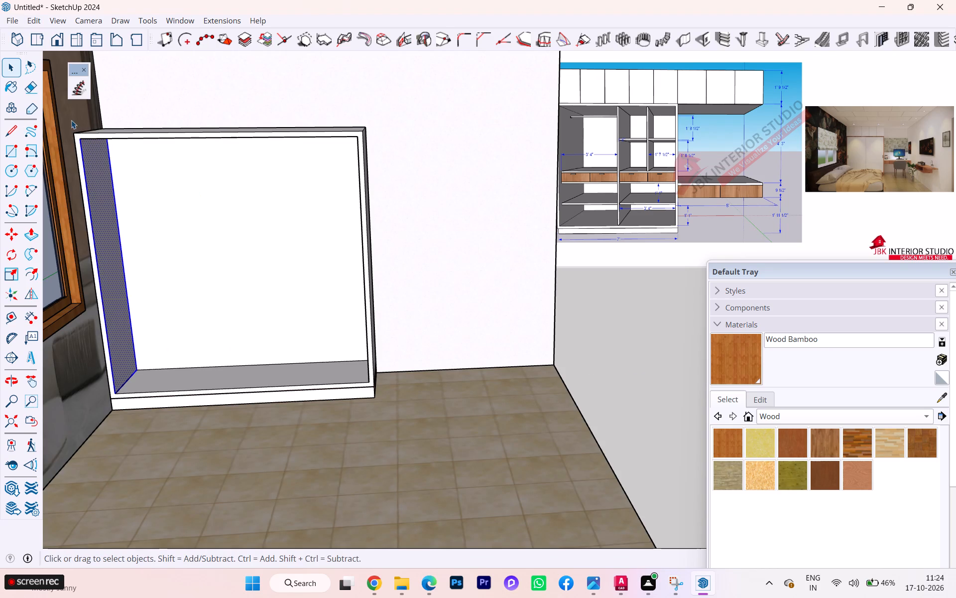
Push/Pull the pasted side face 1" to give it panel thickness.
left_click(112, 267)
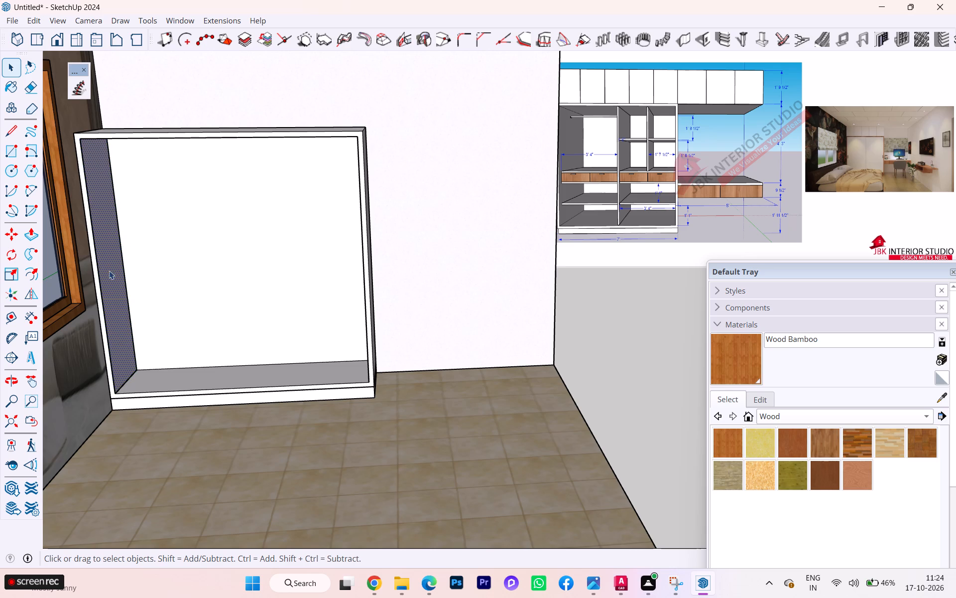
double_click(106, 286)
key("p")
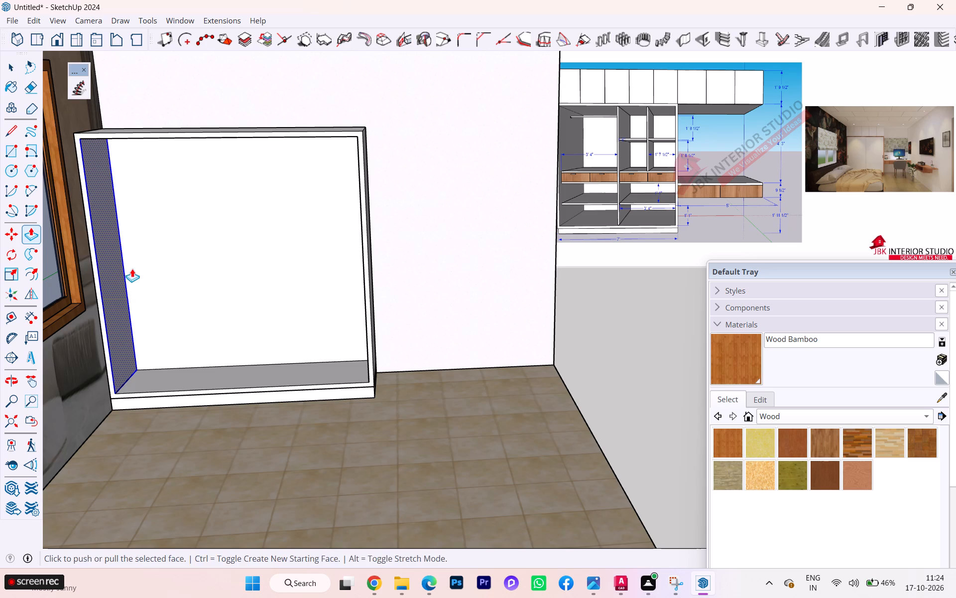
left_click(132, 269)
key("1")
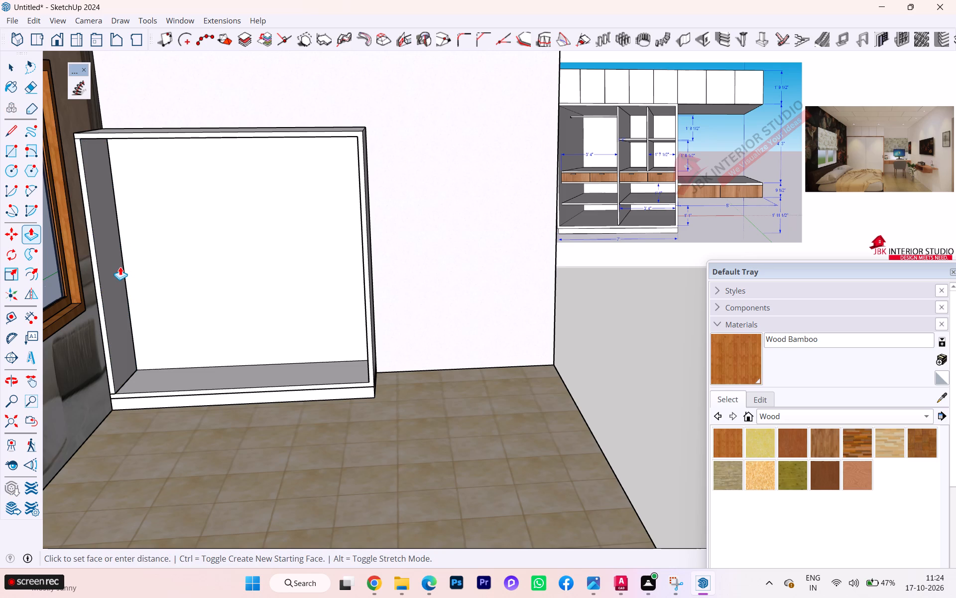
key("Return")
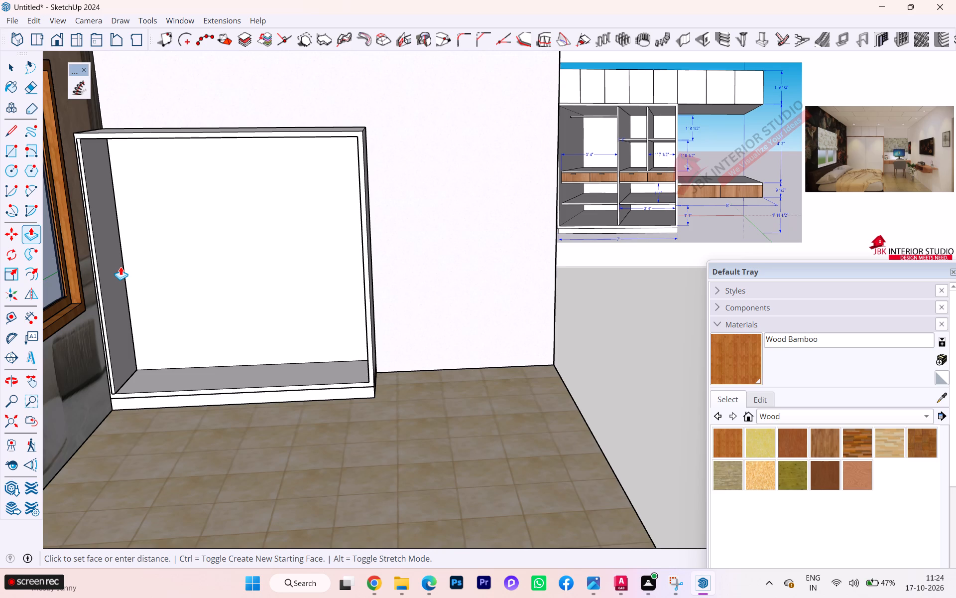
Select the whole thin side panel and make it a group.
key("space")
left_click(111, 294)
double_click(111, 294)
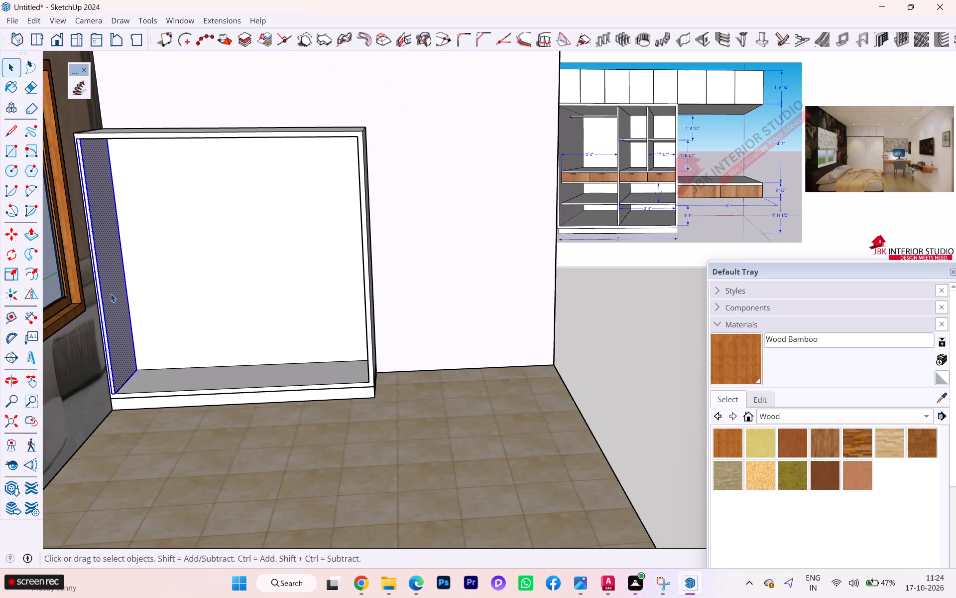
right_click(111, 294)
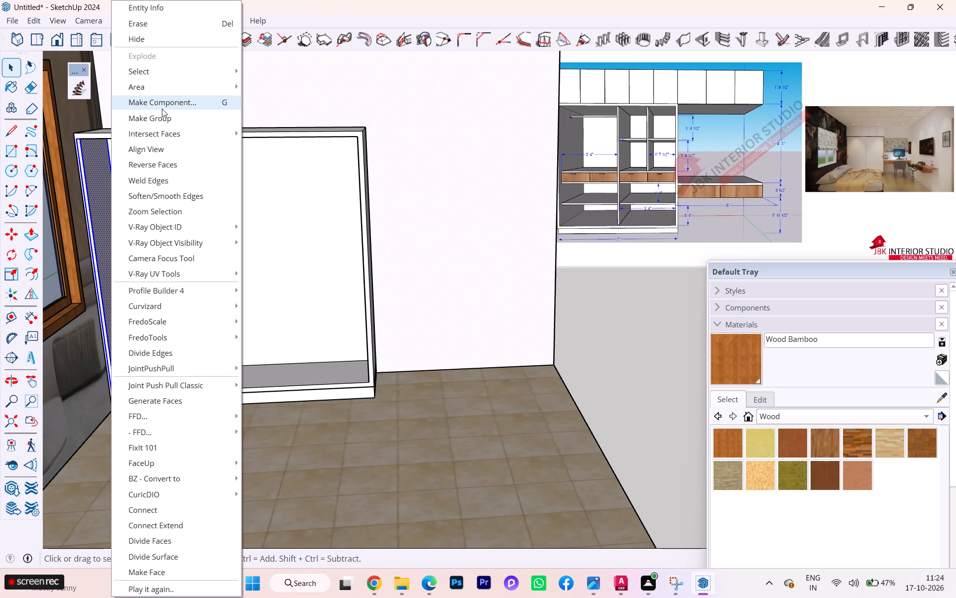
left_click(162, 118)
Copy the panel group from the carcass's left side to its right inner side and divide the distance by 2 for a middle partition.
scroll(98, 375, "up", 1)
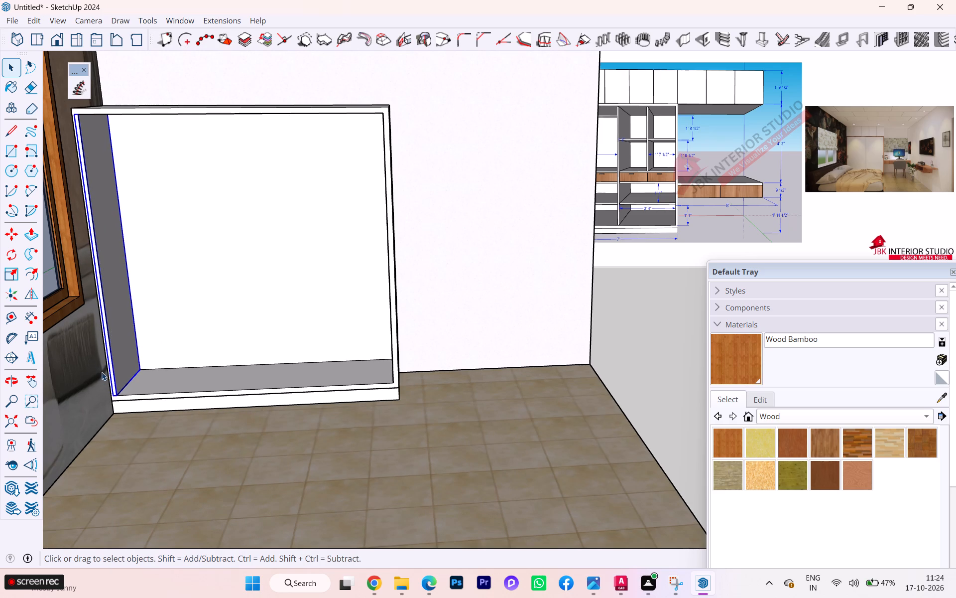
key("m")
key("Return")
scroll(136, 399, "up", 9)
scroll(105, 394, "down", 2)
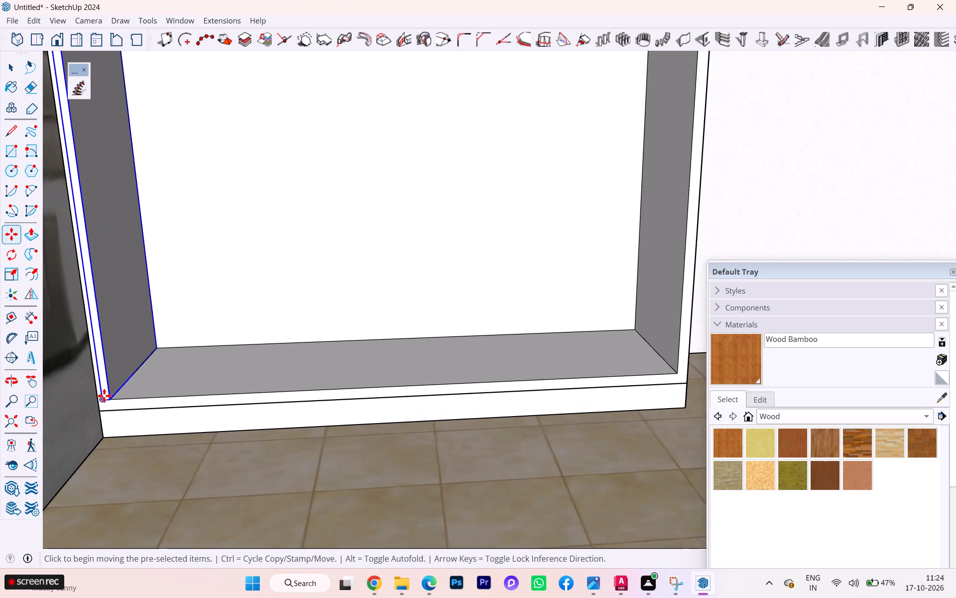
left_click(110, 399)
scroll(167, 393, "down", 3)
scroll(583, 388, "up", 3)
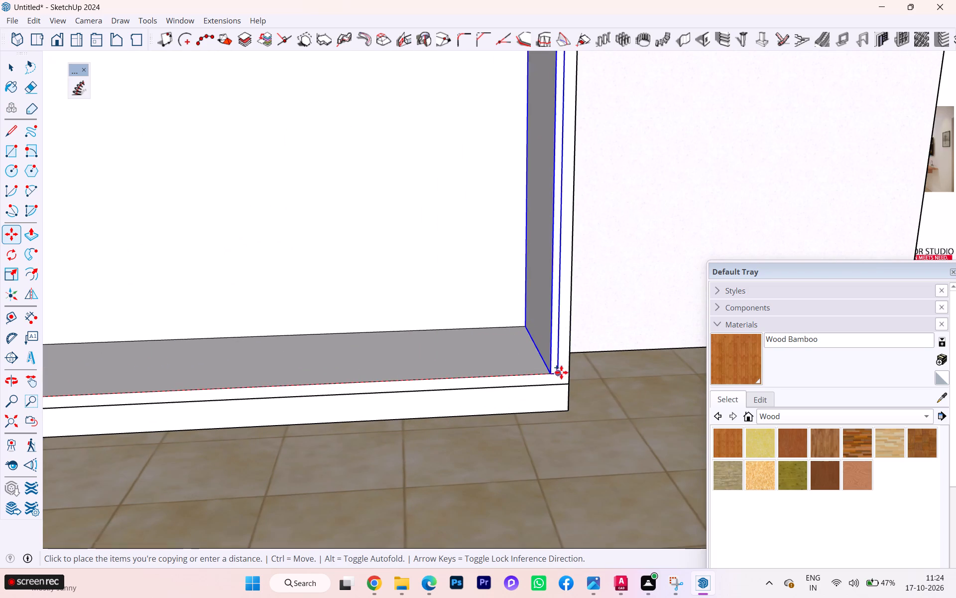
scroll(566, 372, "up", 1)
scroll(566, 372, "down", 1)
scroll(566, 372, "up", 3)
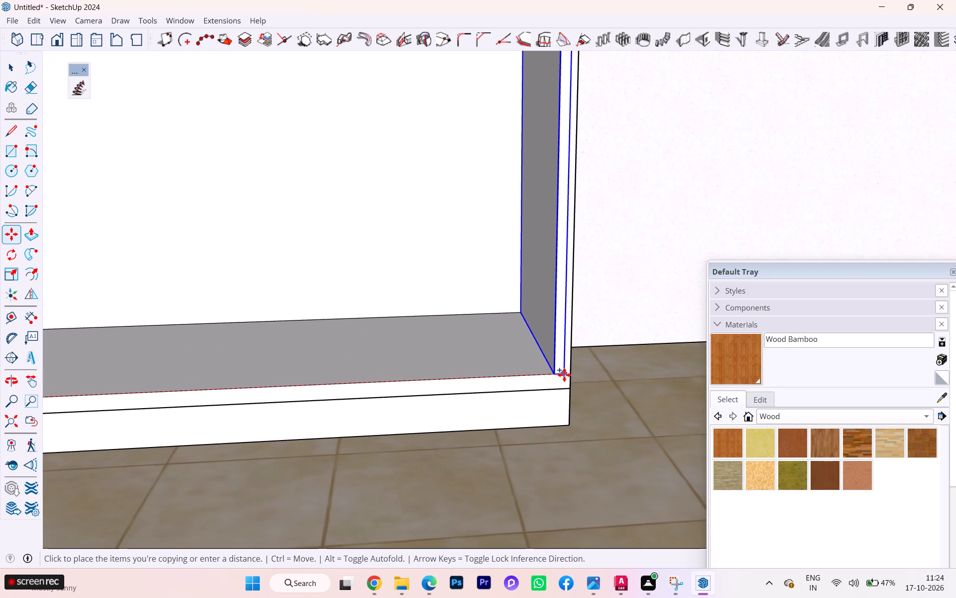
left_click(564, 375)
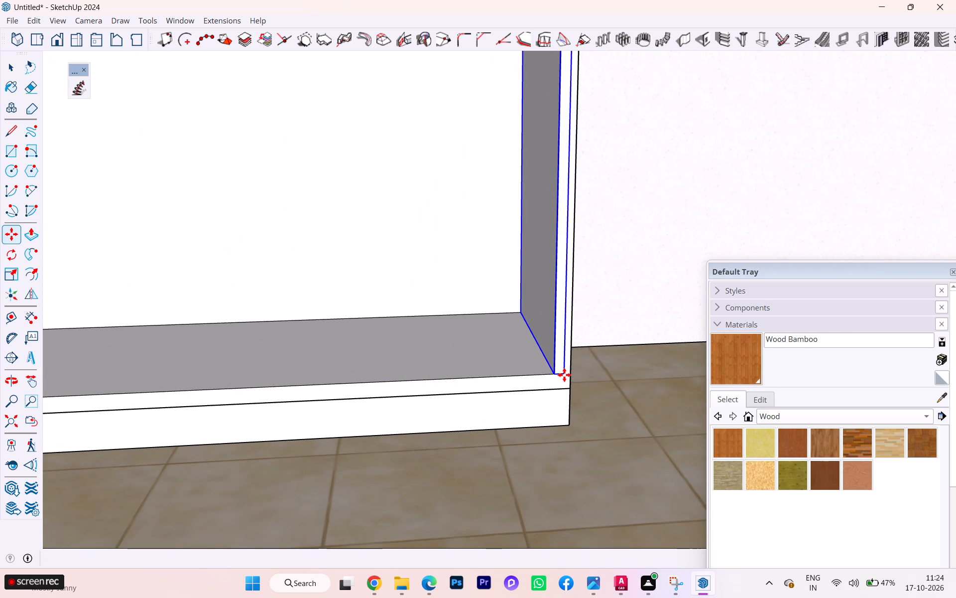
type("/2")
key("Return")
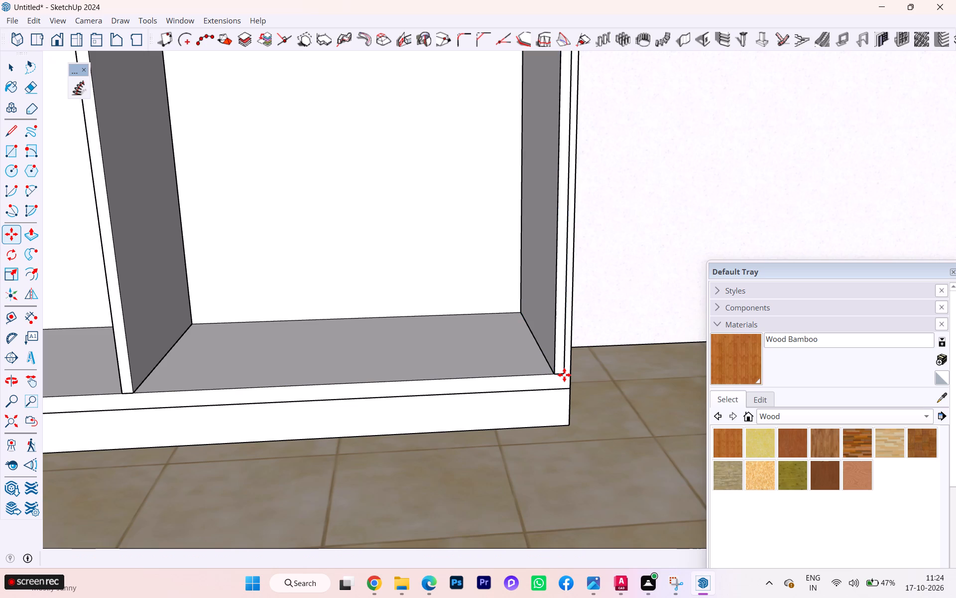
Delete the extra panel copy at the carcass's right inner side.
key("space")
left_click(559, 364)
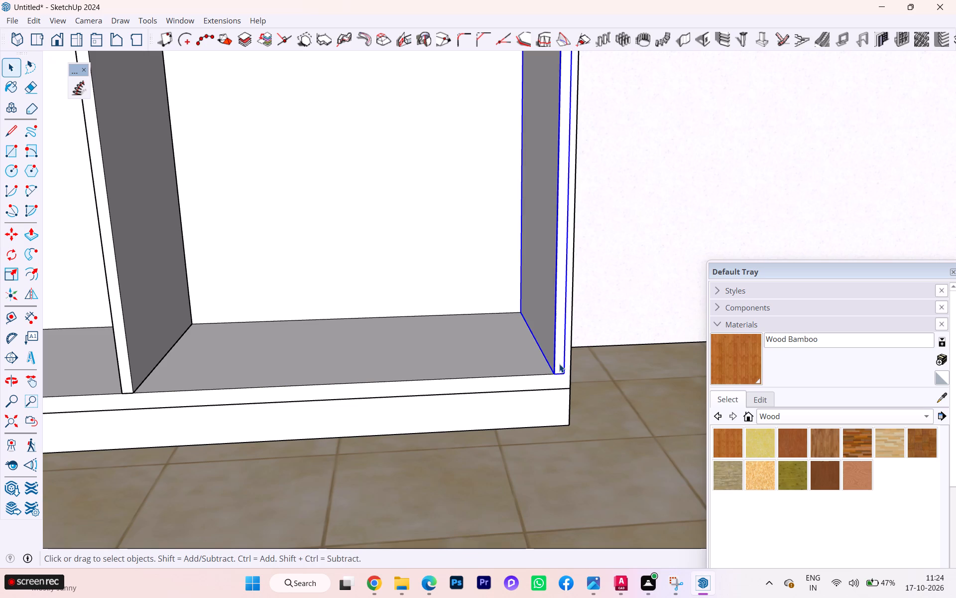
key("Delete")
scroll(557, 365, "down", 3)
scroll(565, 364, "up", 2)
scroll(566, 364, "down", 2)
scroll(591, 353, "up", 1)
scroll(591, 353, "down", 4)
scroll(596, 347, "up", 1)
scroll(596, 347, "down", 1)
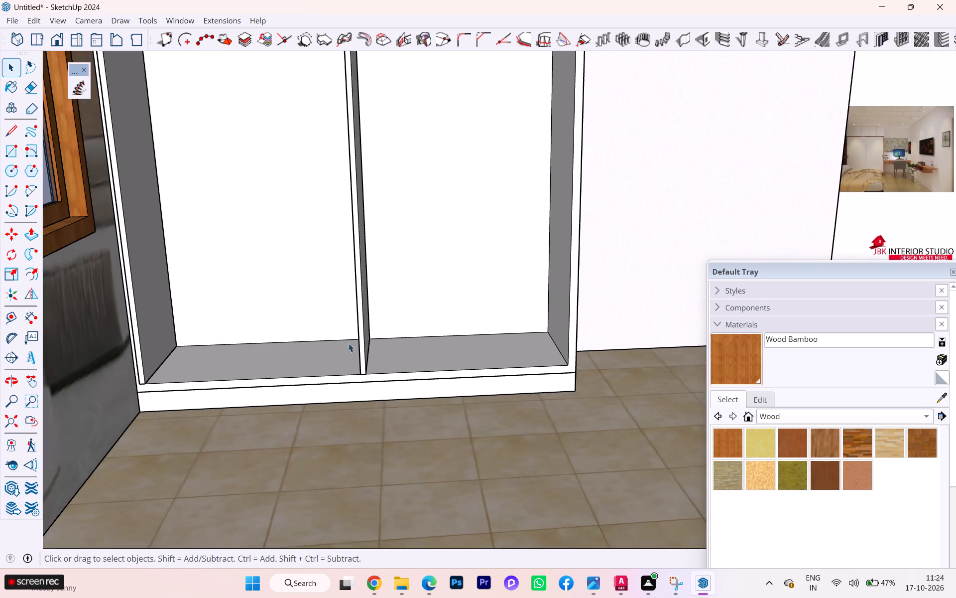
Delete the remaining panel group at the carcass's left inner side.
scroll(182, 359, "up", 2)
left_click(141, 368)
key("Delete")
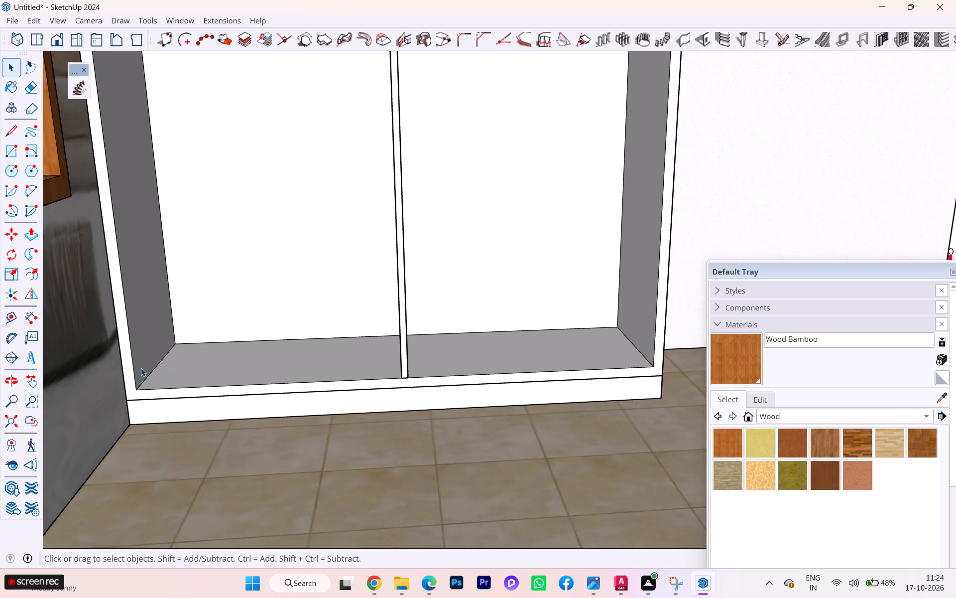
Check the left bay's width between the carcass side and the middle partition against the reference drawing.
scroll(141, 368, "up", 1)
scroll(141, 368, "down", 12)
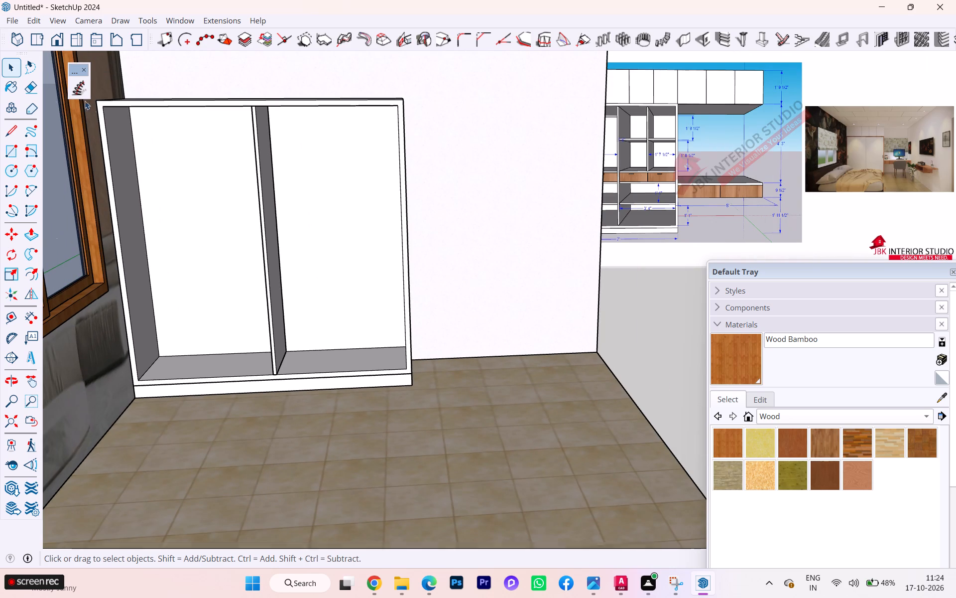
left_click(31, 311)
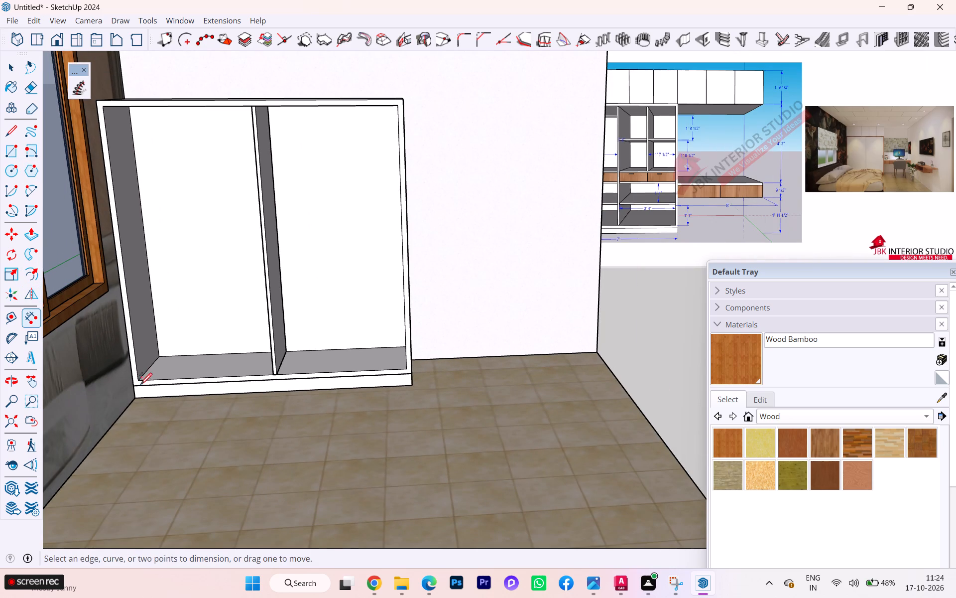
left_click(136, 377)
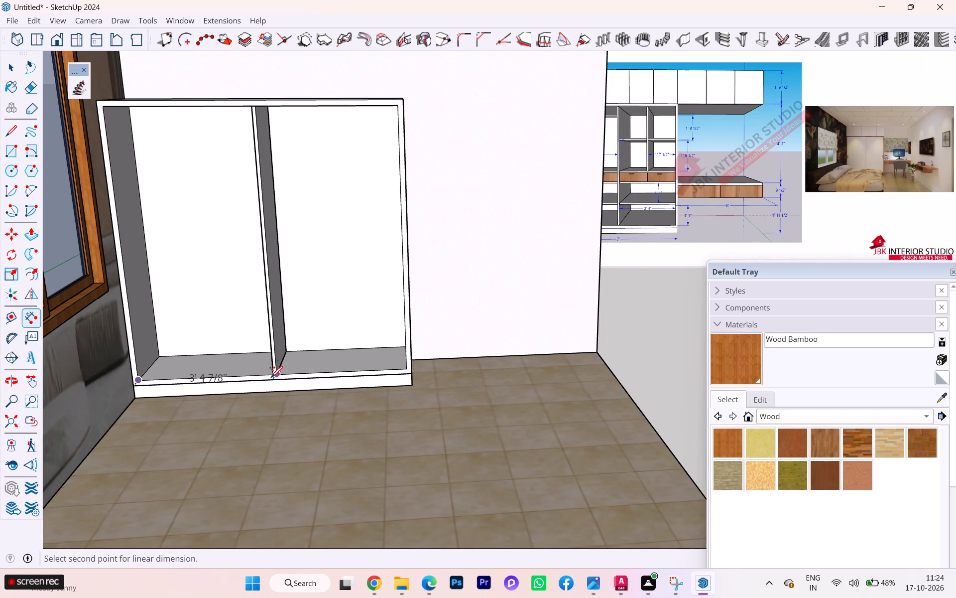
scroll(271, 380, "up", 6)
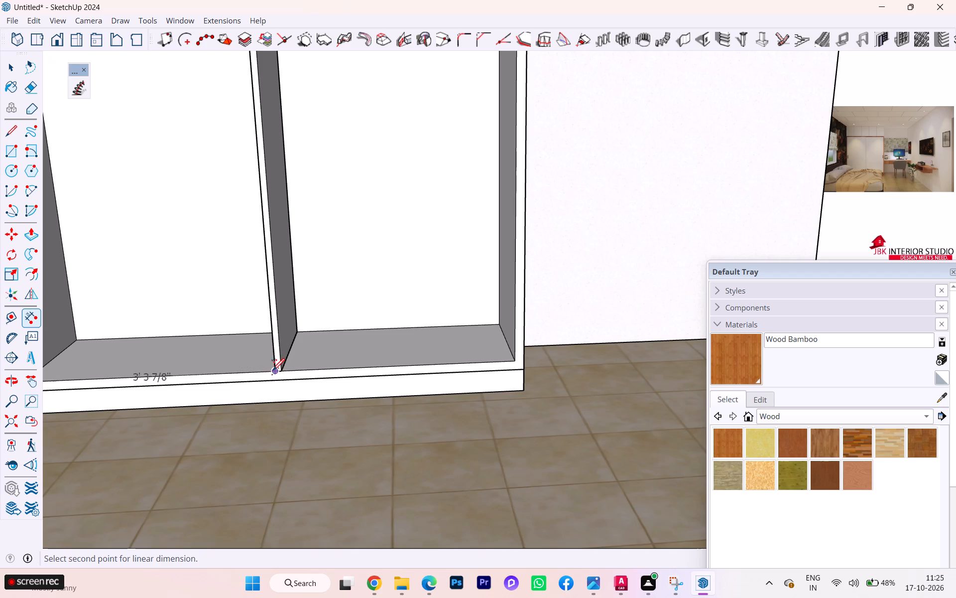
scroll(336, 349, "down", 3)
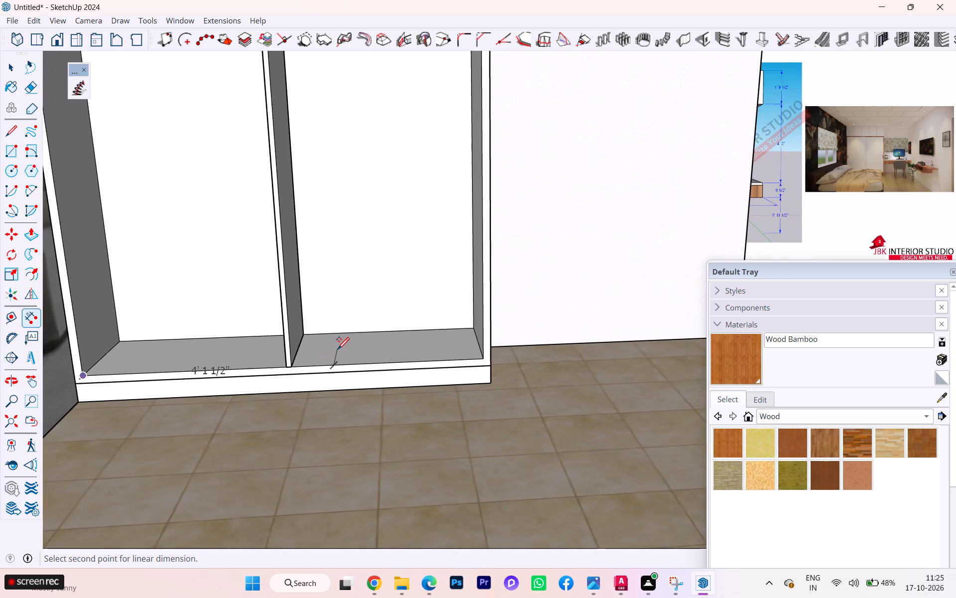
scroll(338, 348, "down", 4)
key("space")
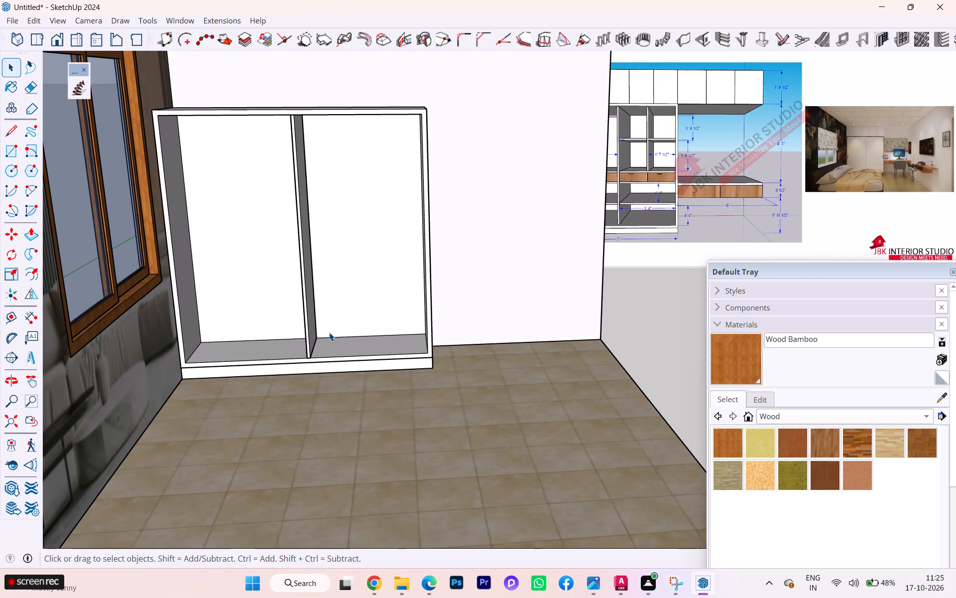
scroll(262, 321, "down", 2)
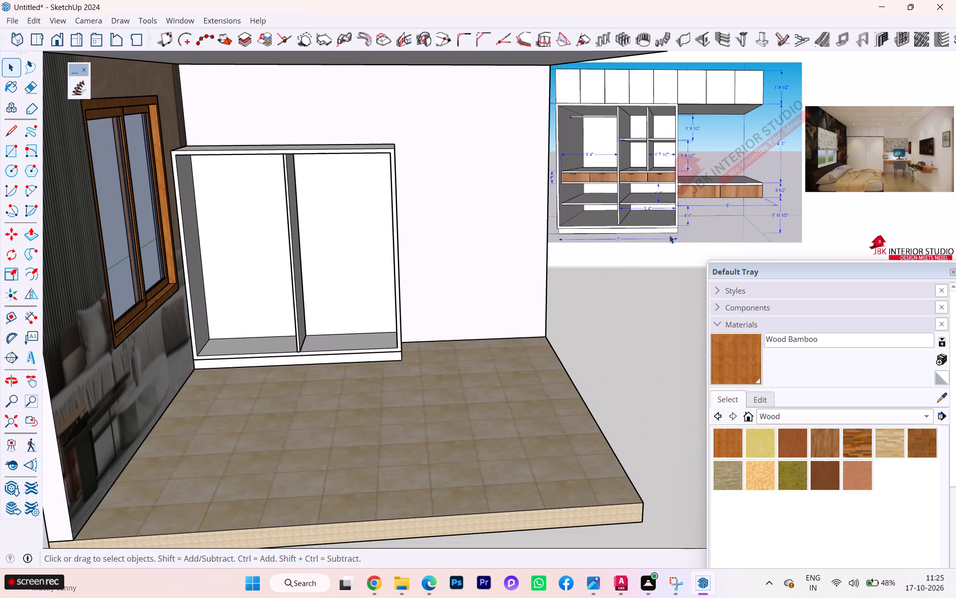
scroll(605, 229, "up", 1)
scroll(589, 223, "down", 1)
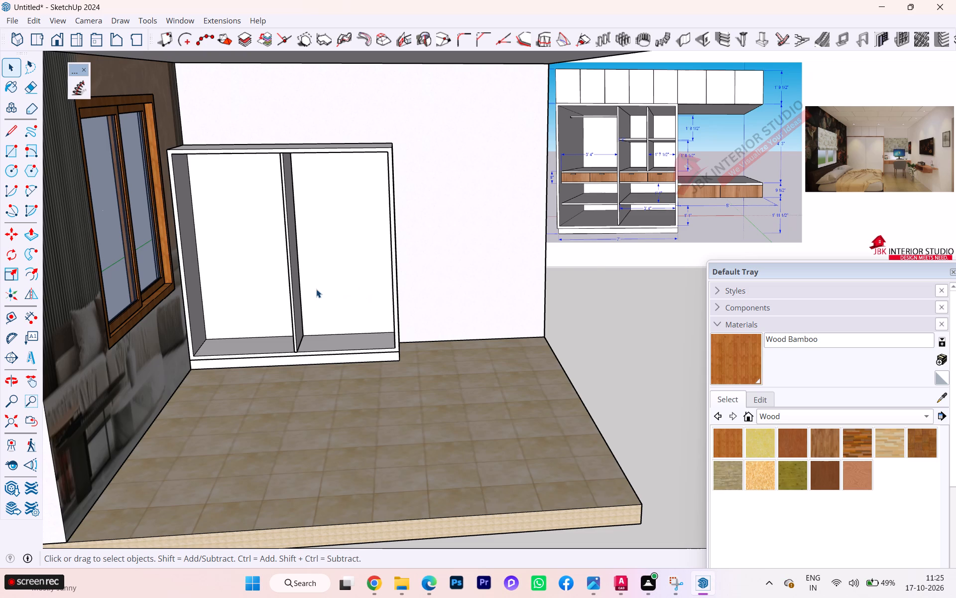
Inside the nested carcass group, draw a line along the partition's base to split the inner bottom face in two.
scroll(299, 285, "up", 4)
scroll(331, 311, "up", 4)
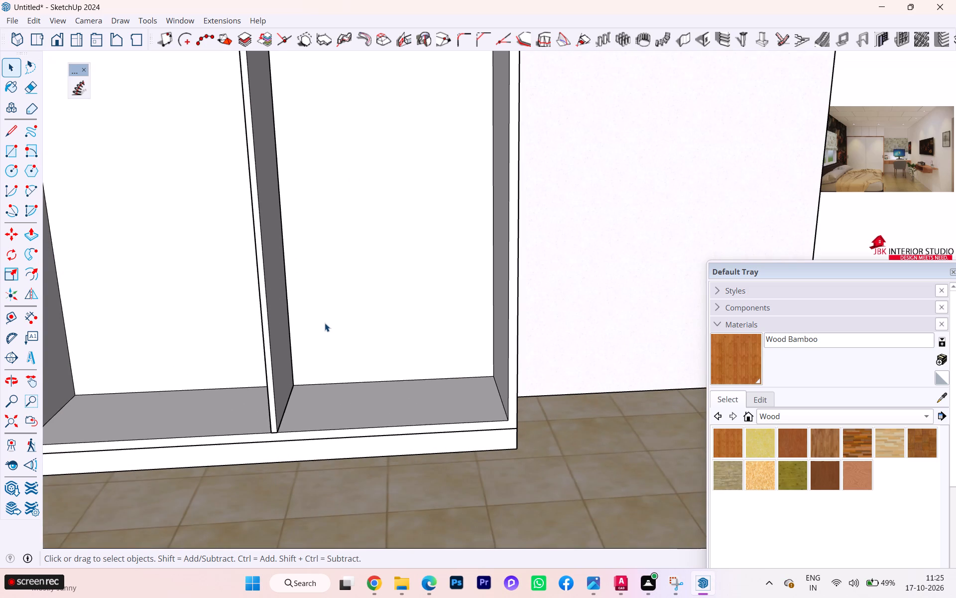
scroll(325, 323, "down", 1)
middle_click_drag(325, 323, 197, 327)
left_click(350, 378)
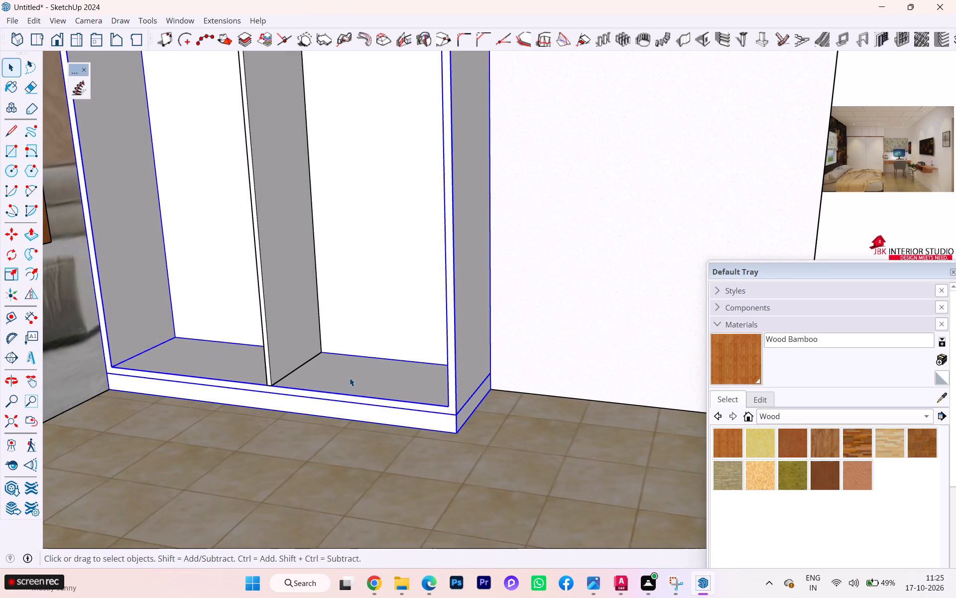
double_click(351, 377)
left_click(494, 472)
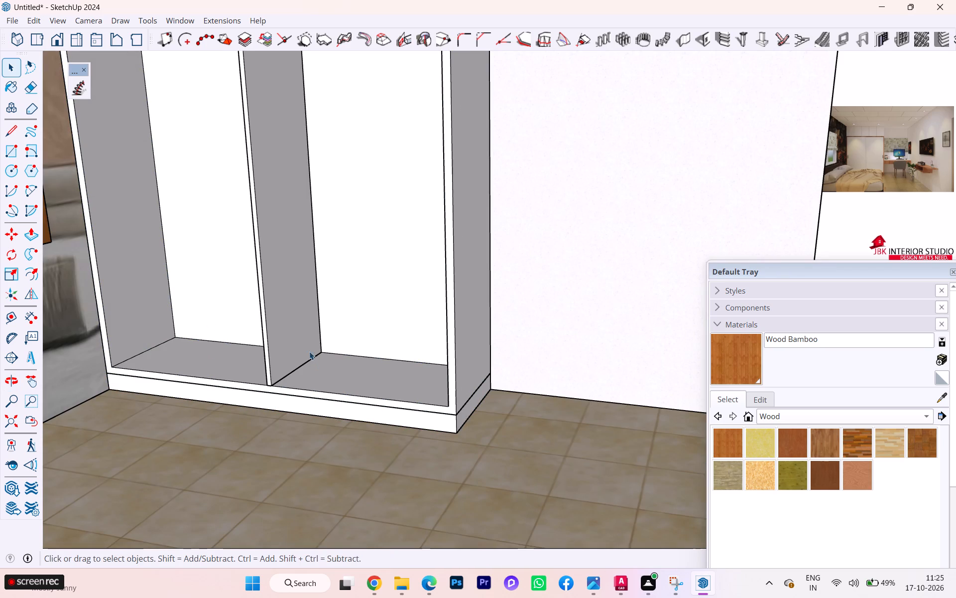
left_click(285, 339)
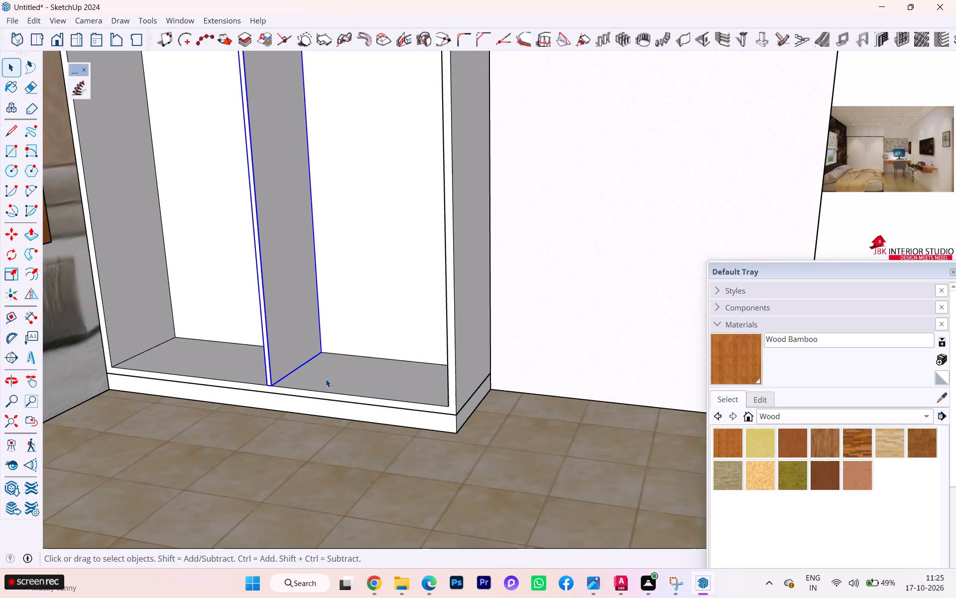
left_click(333, 379)
double_click(364, 379)
left_click(365, 376)
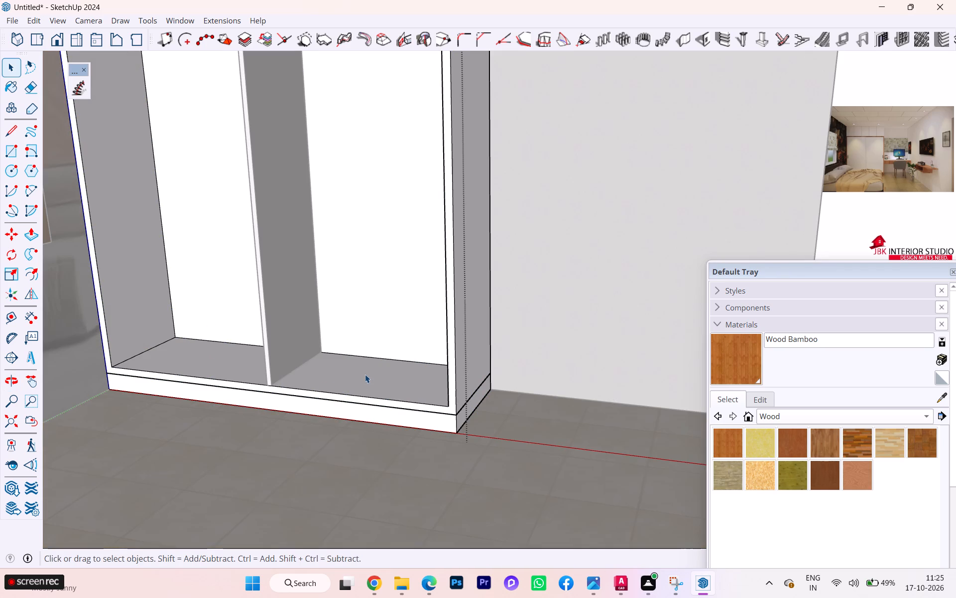
double_click(365, 374)
double_click(365, 374)
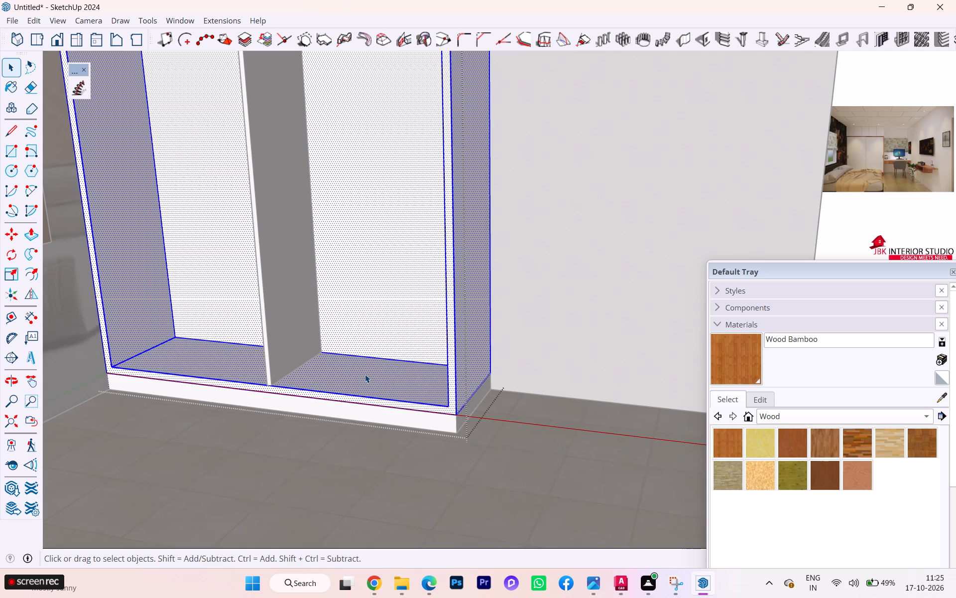
left_click(365, 374)
double_click(358, 377)
left_click(358, 377)
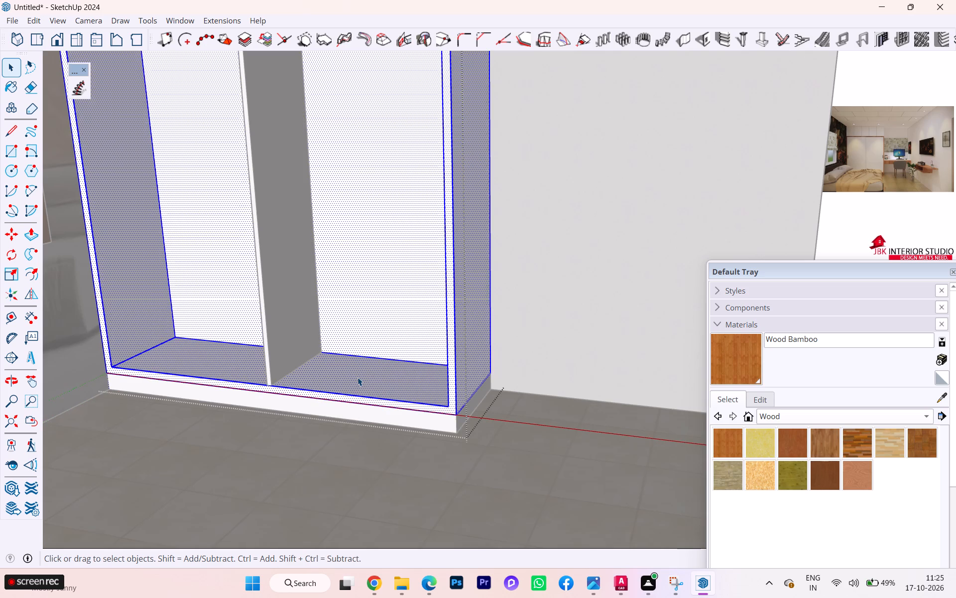
double_click(358, 377)
double_click(337, 376)
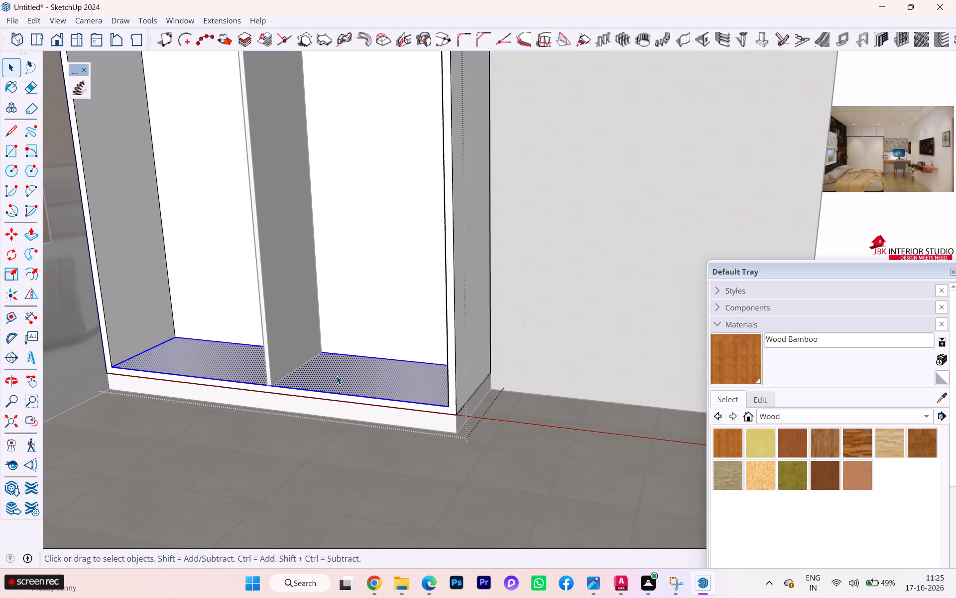
key("l")
key("Return")
left_click(324, 349)
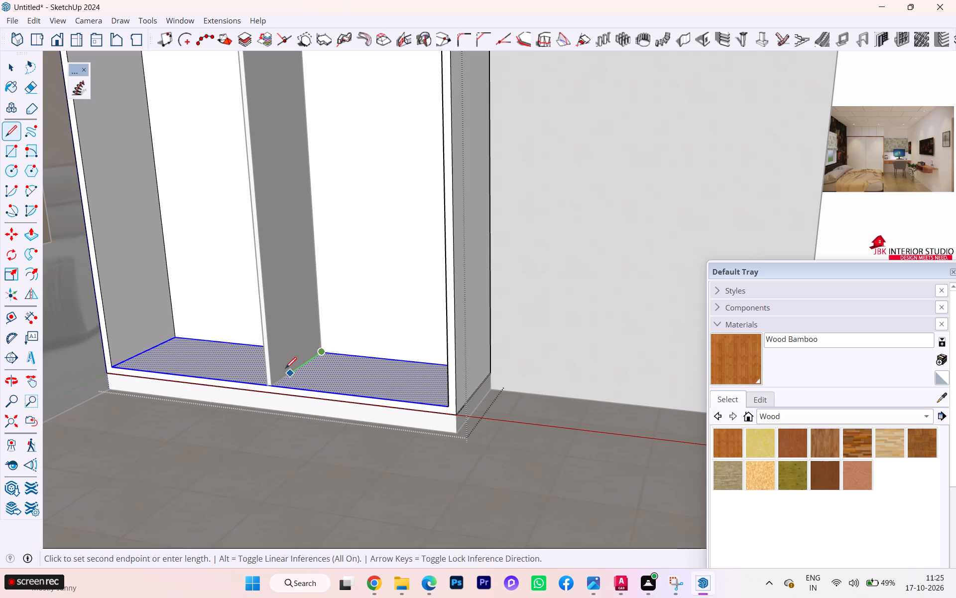
left_click(272, 380)
key("space")
Copy the bottom face of the right bay with its edges and paste it in place outside the carcass group.
left_click(343, 385)
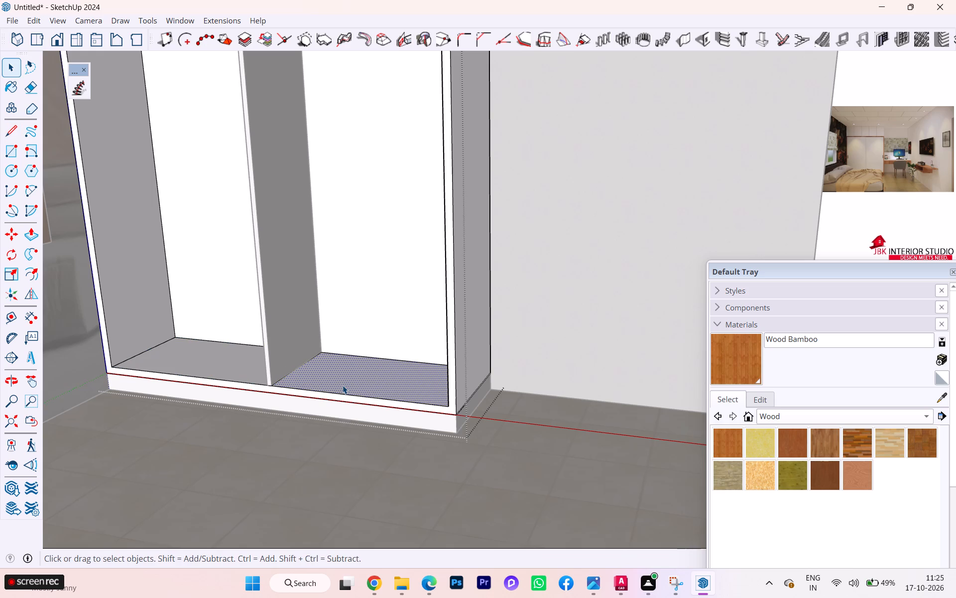
double_click(343, 385)
key("ctrl+c")
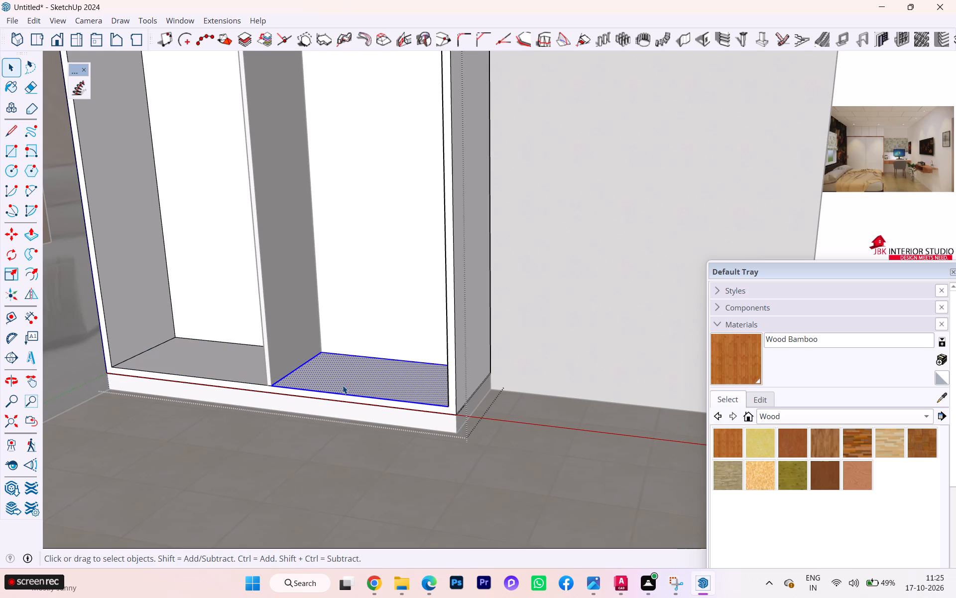
scroll(343, 385, "down", 2)
scroll(304, 374, "down", 3)
scroll(302, 374, "up", 5)
scroll(302, 374, "down", 1)
scroll(296, 371, "up", 5)
scroll(296, 371, "down", 6)
scroll(296, 371, "up", 1)
left_click(598, 439)
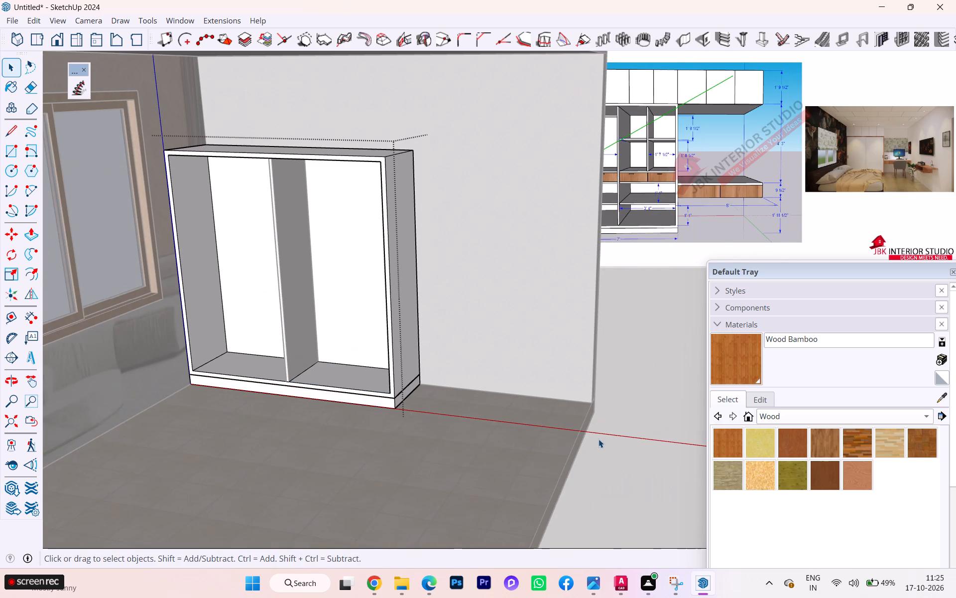
left_click(590, 448)
scroll(380, 395, "down", 1)
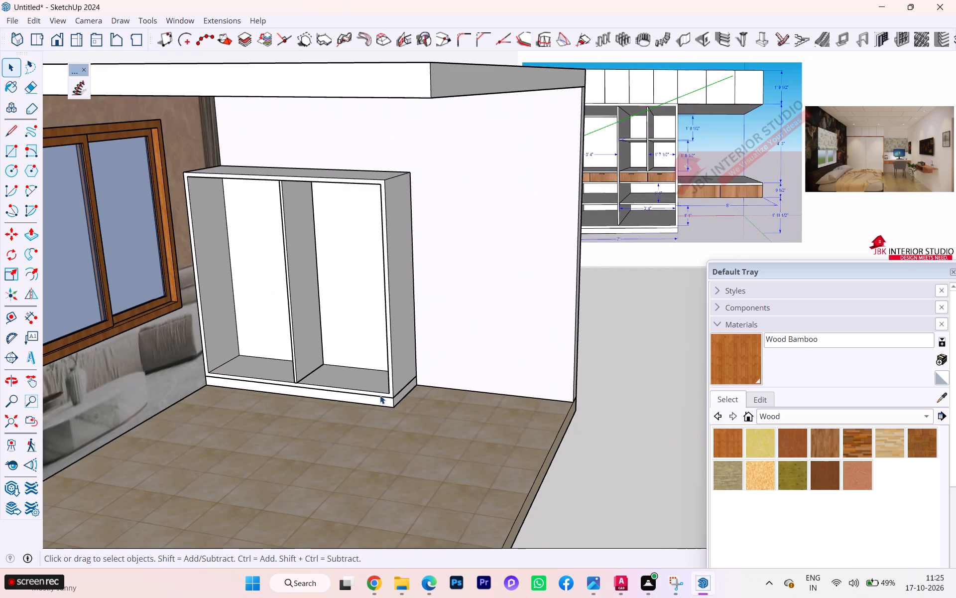
middle_click_drag(380, 395, 421, 397)
scroll(432, 316, "up", 1)
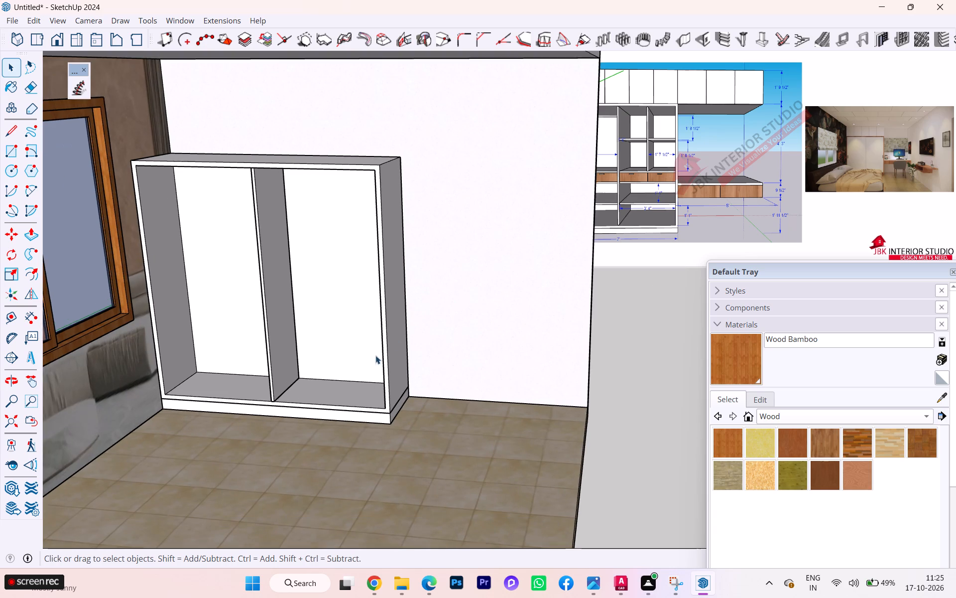
scroll(359, 364, "up", 1)
left_click(326, 389)
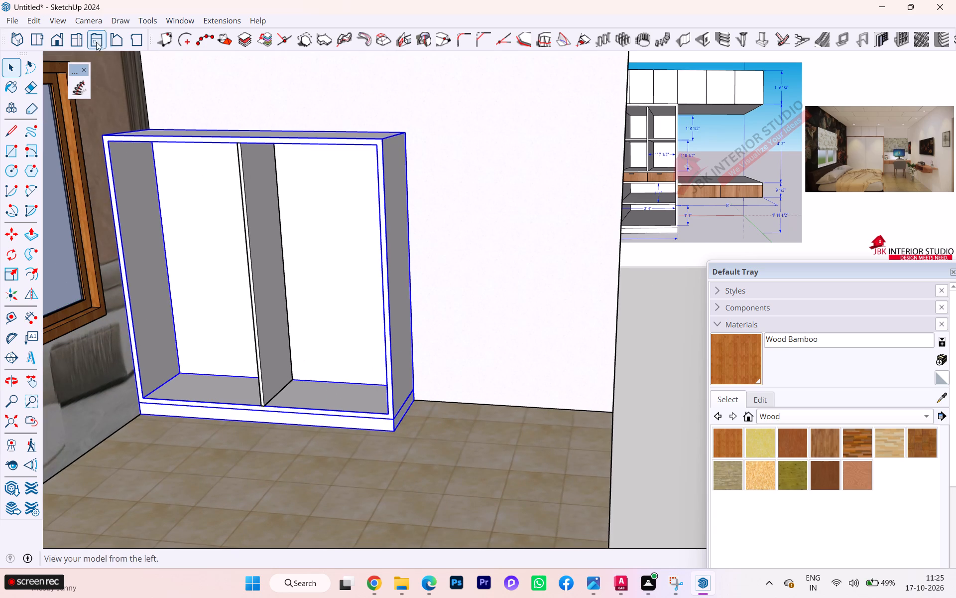
left_click(41, 22)
left_click(81, 120)
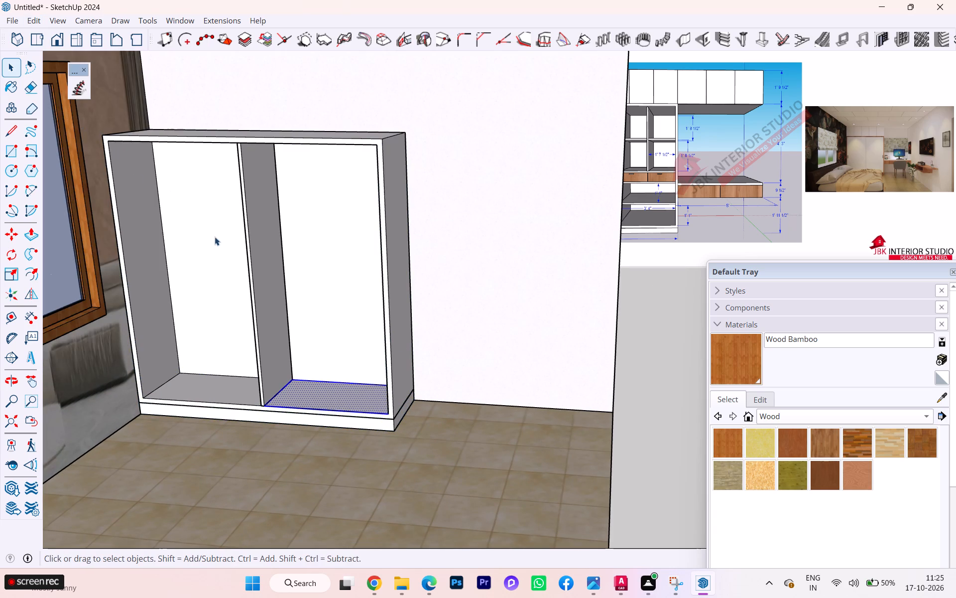
Push/Pull the pasted bottom face of the right bay 1" to give it shelf thickness.
scroll(324, 311, "up", 2)
left_click(335, 422)
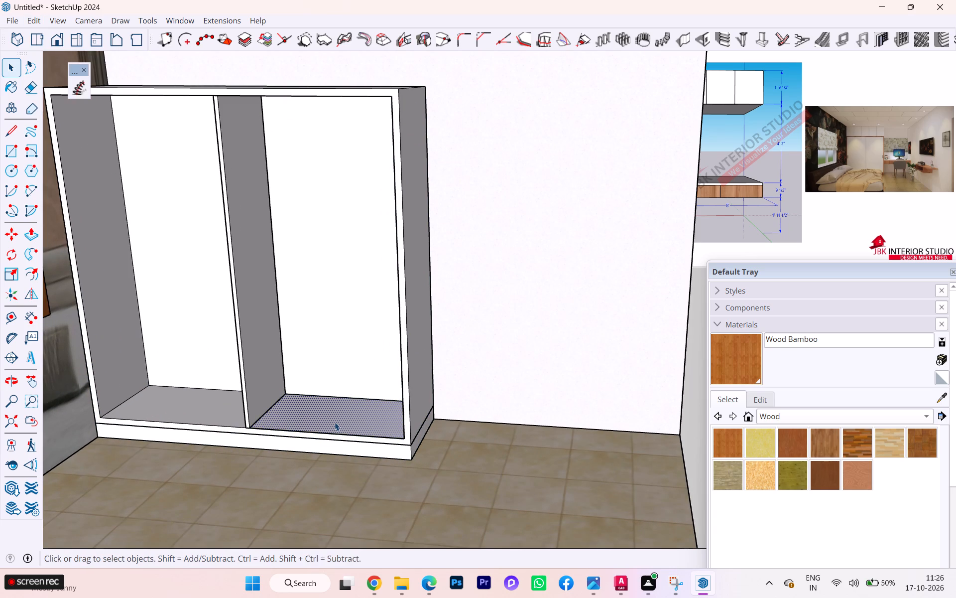
double_click(335, 422)
key("p")
left_click(335, 423)
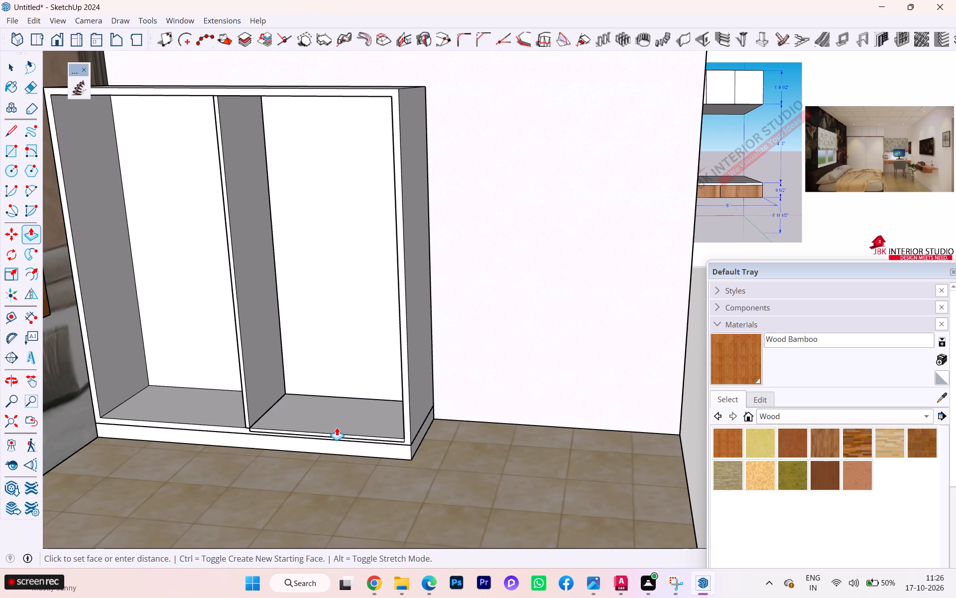
key("1")
key("Return")
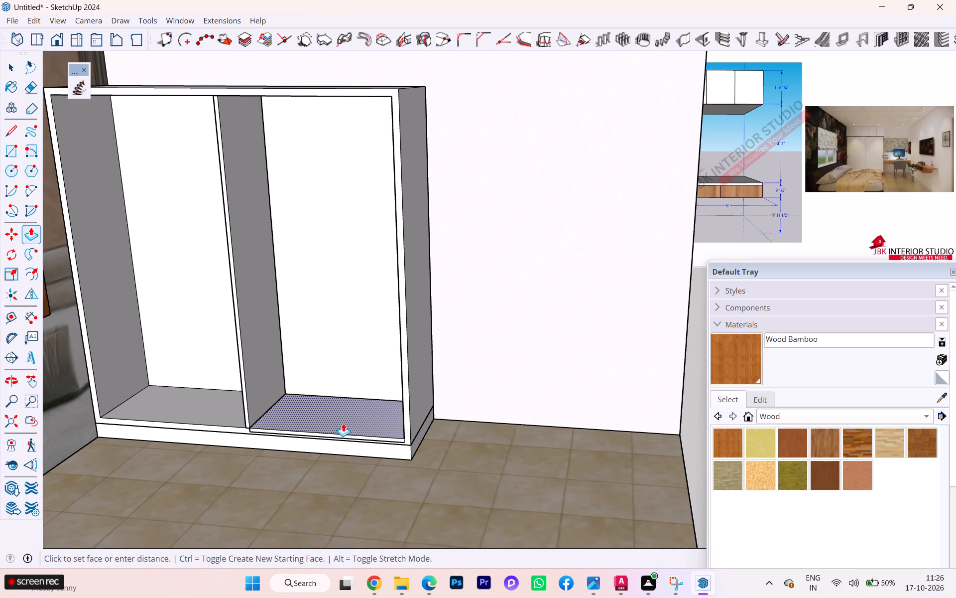
Select the whole thin shelf in the right bay and make it a component, replacing the selection.
key("space")
triple_click(343, 426)
right_click(343, 426)
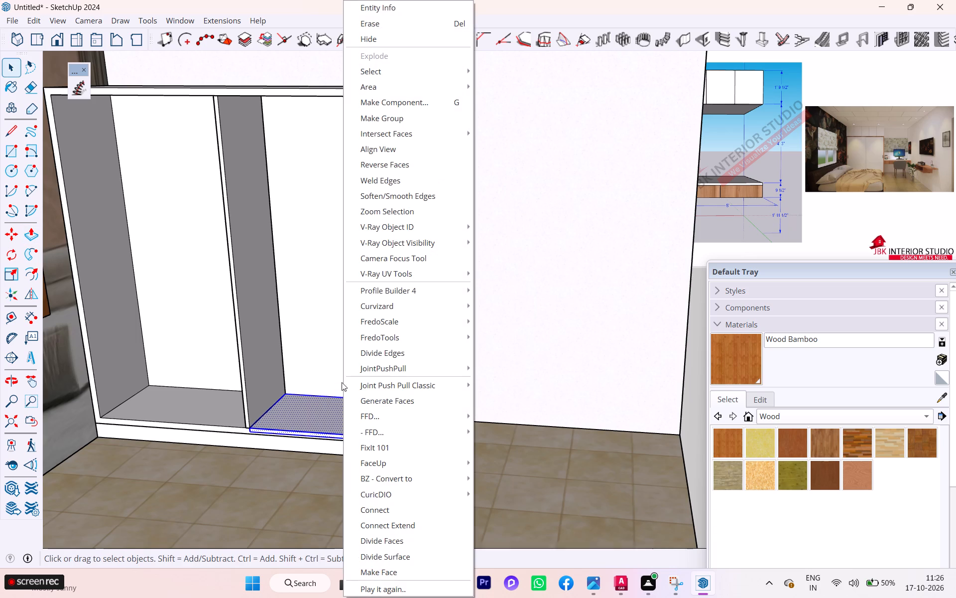
left_click(387, 107)
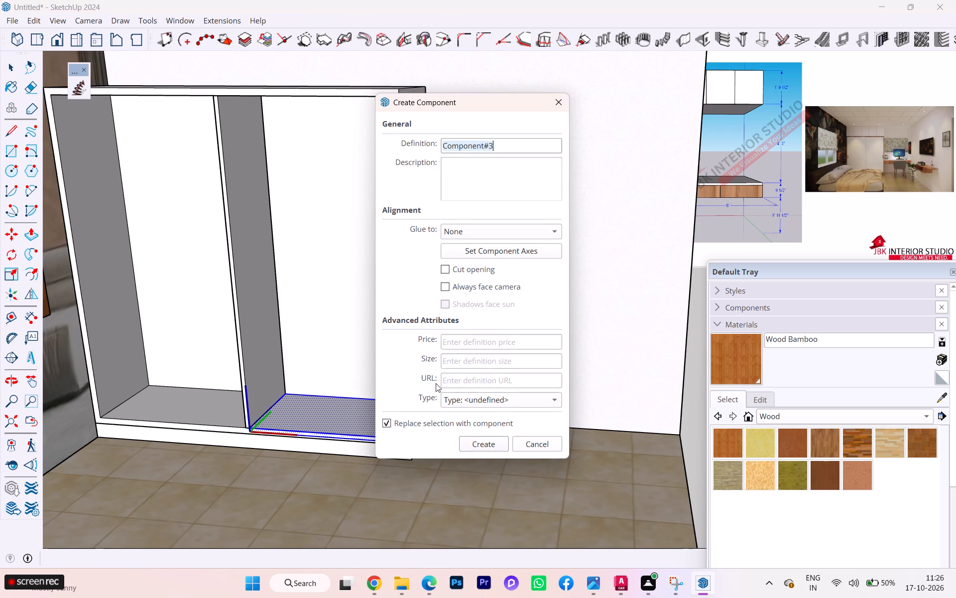
left_click(479, 441)
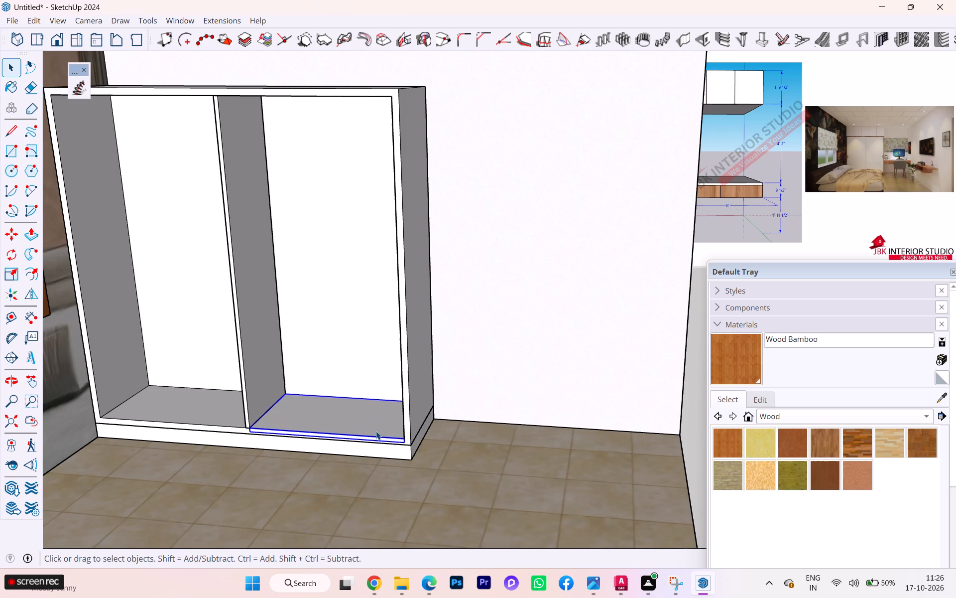
Move the shelf component straight up 1'1" from the bottom of the wardrobe's right bay.
key("m")
key("Return")
scroll(328, 423, "down", 3)
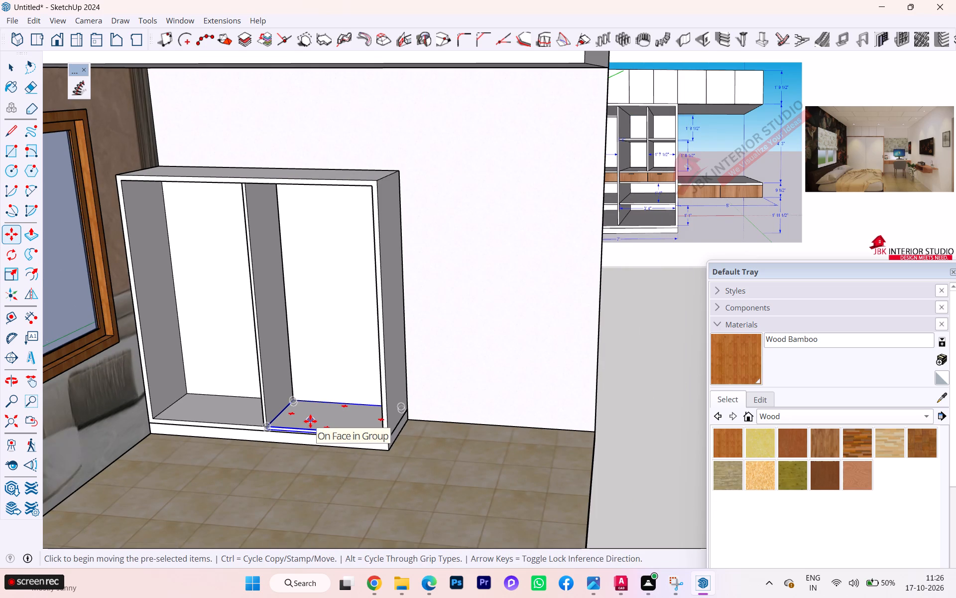
scroll(369, 440, "up", 6)
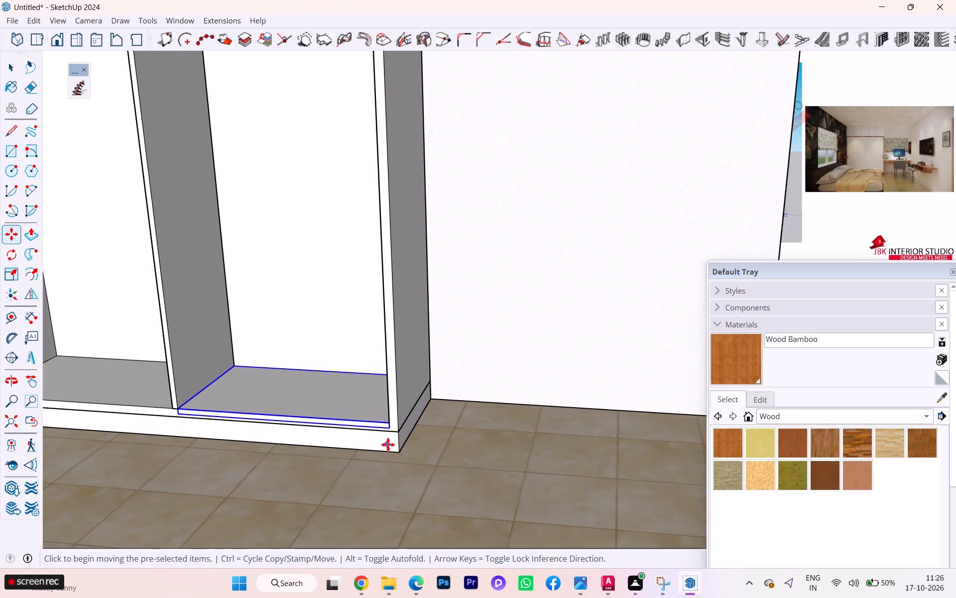
scroll(389, 444, "up", 2)
left_click(391, 419)
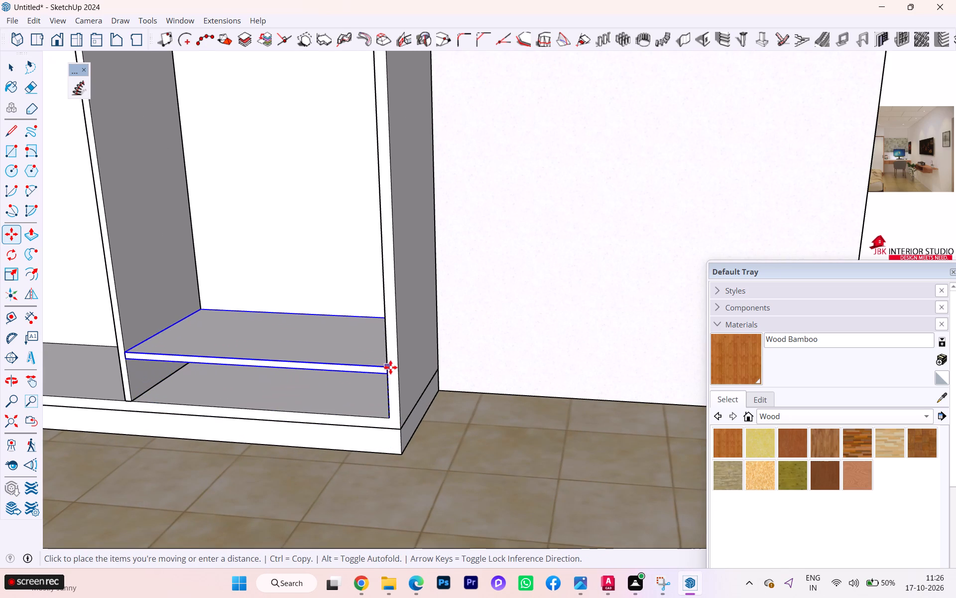
left_click(390, 416)
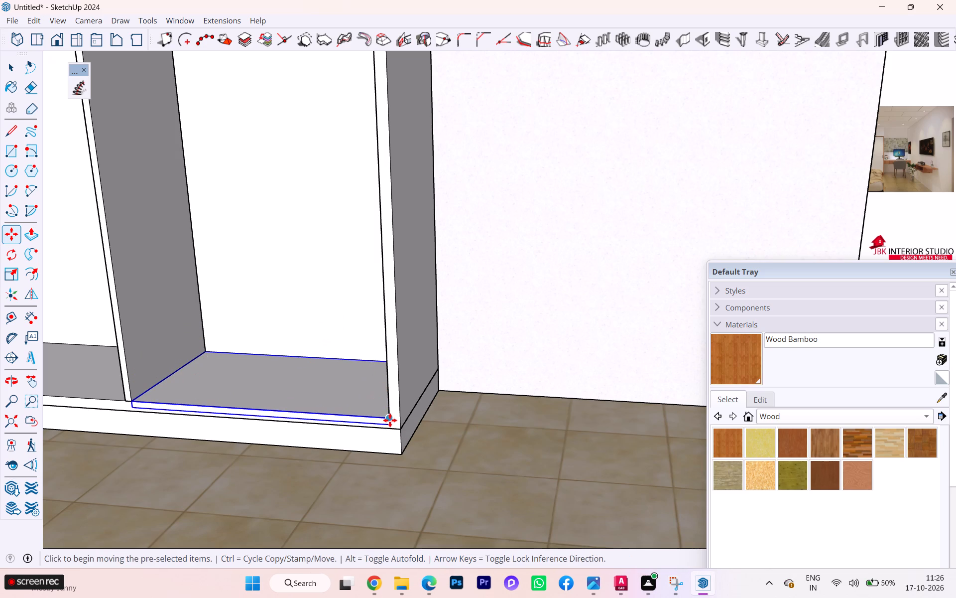
left_click(390, 420)
scroll(384, 340, "down", 3)
scroll(381, 263, "down", 5)
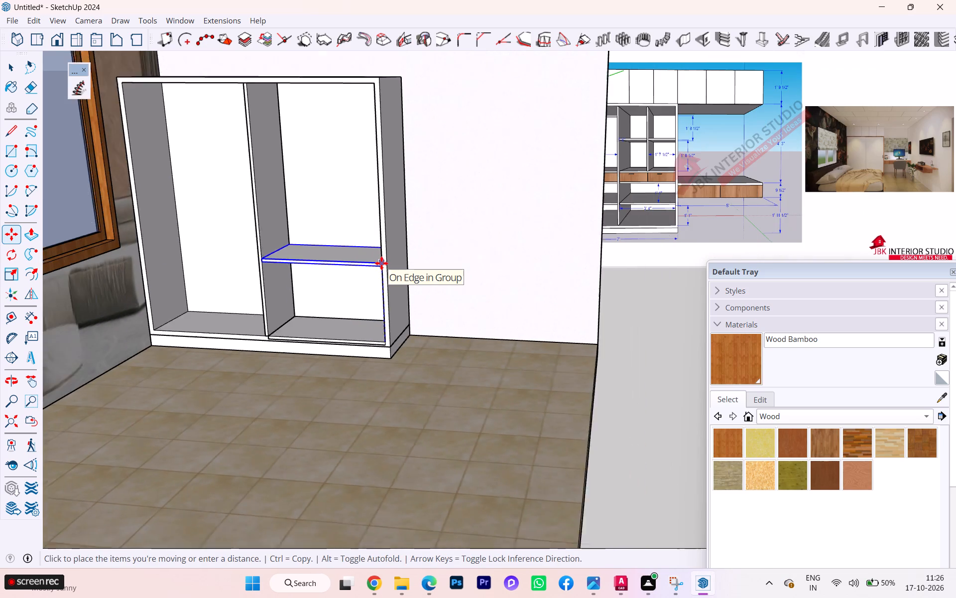
scroll(381, 263, "down", 2)
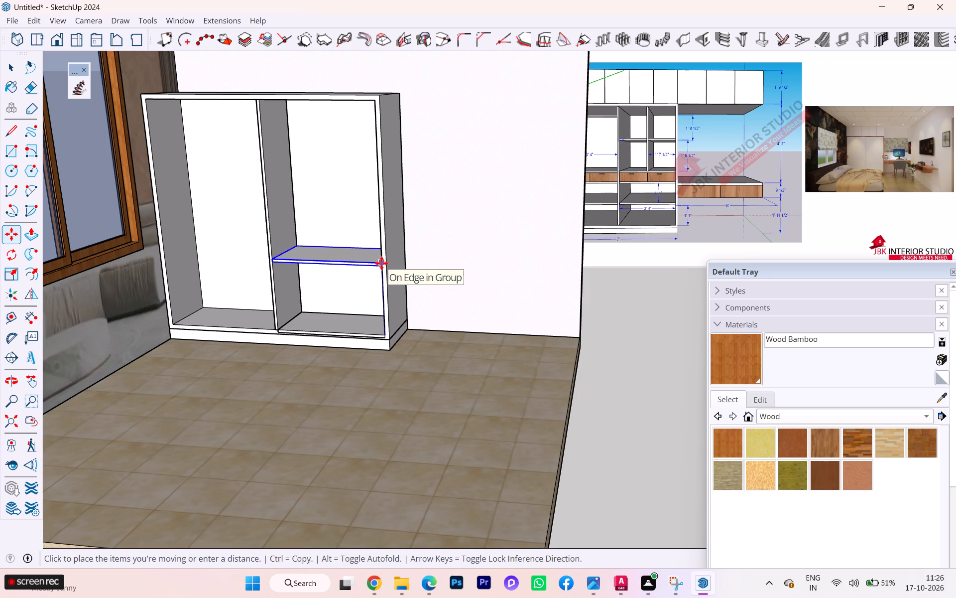
scroll(381, 263, "up", 1)
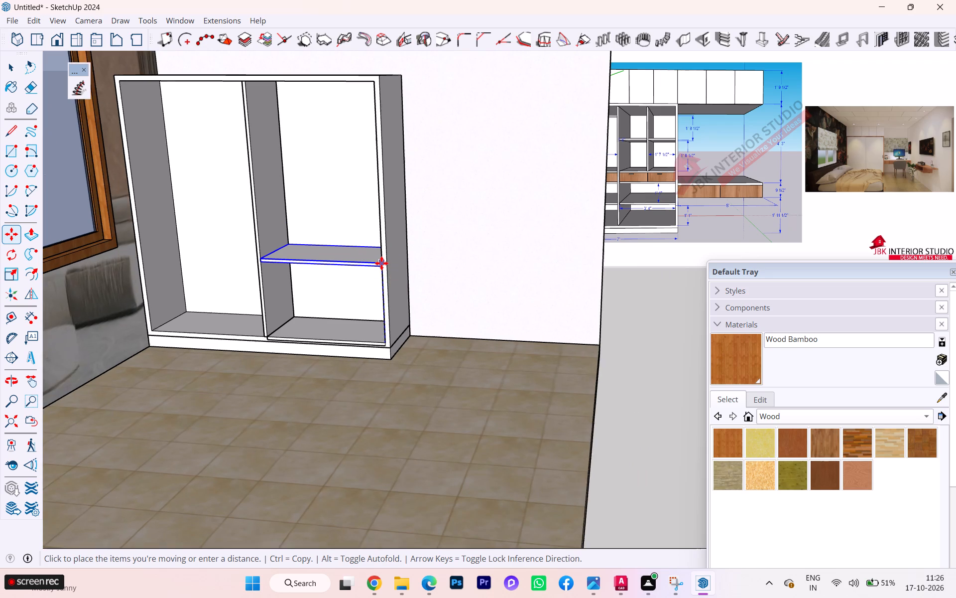
scroll(381, 263, "up", 1)
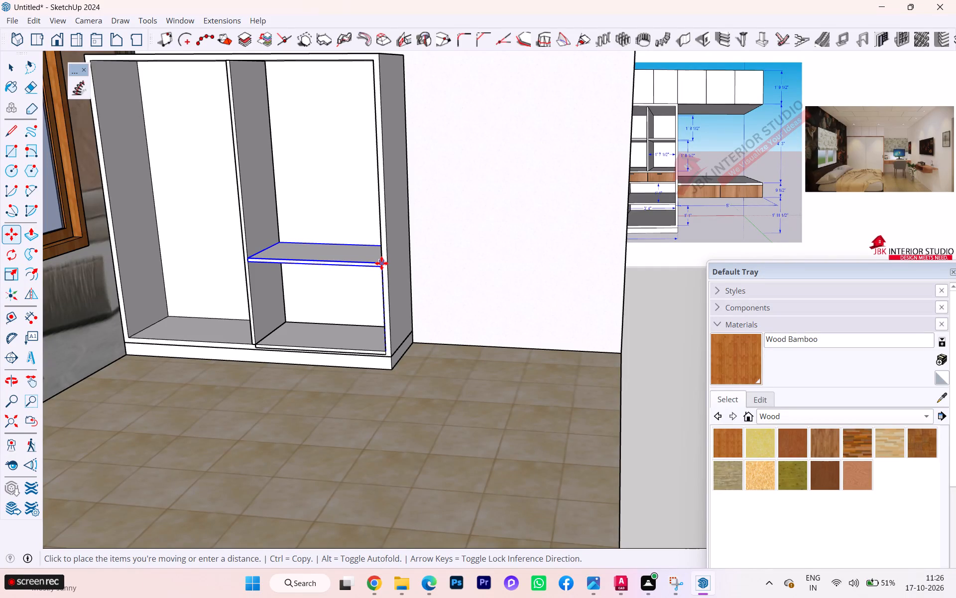
type("1'1")
key("Return")
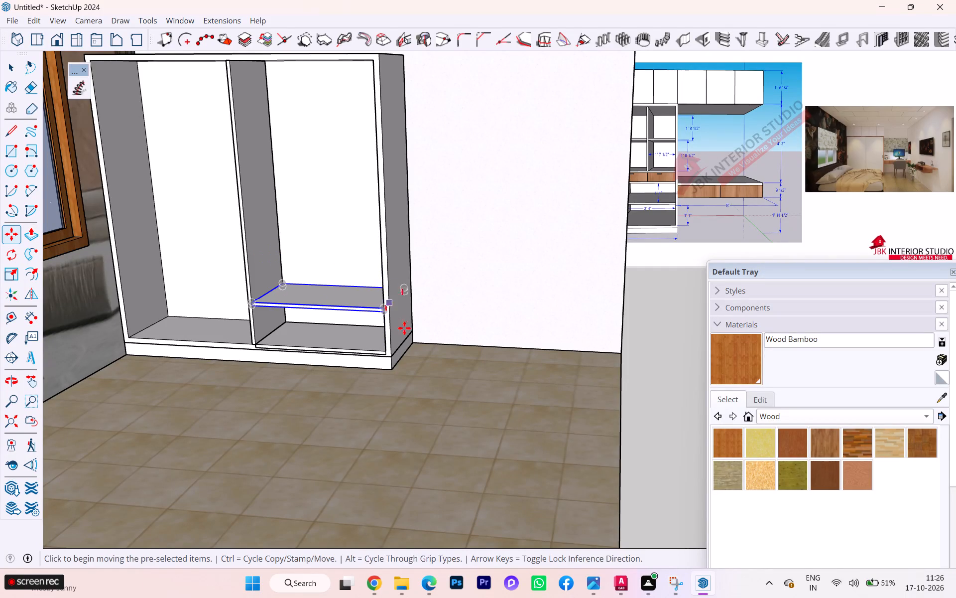
Copy the raised shelf 1'1" straight up within the right bay.
scroll(382, 311, "up", 3)
scroll(382, 311, "down", 2)
scroll(382, 311, "up", 1)
left_click(382, 304)
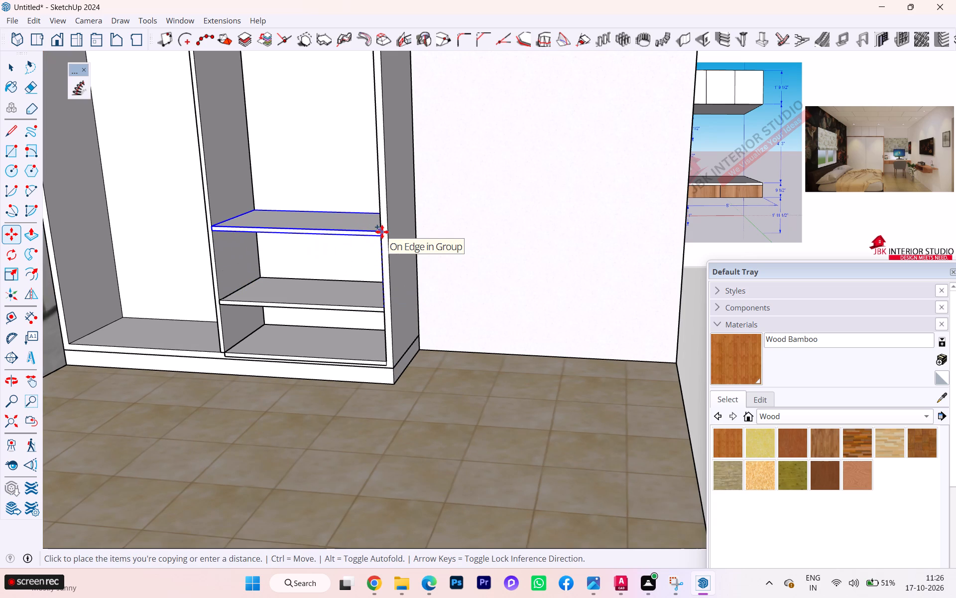
scroll(382, 232, "down", 1)
scroll(382, 232, "up", 1)
scroll(382, 232, "down", 2)
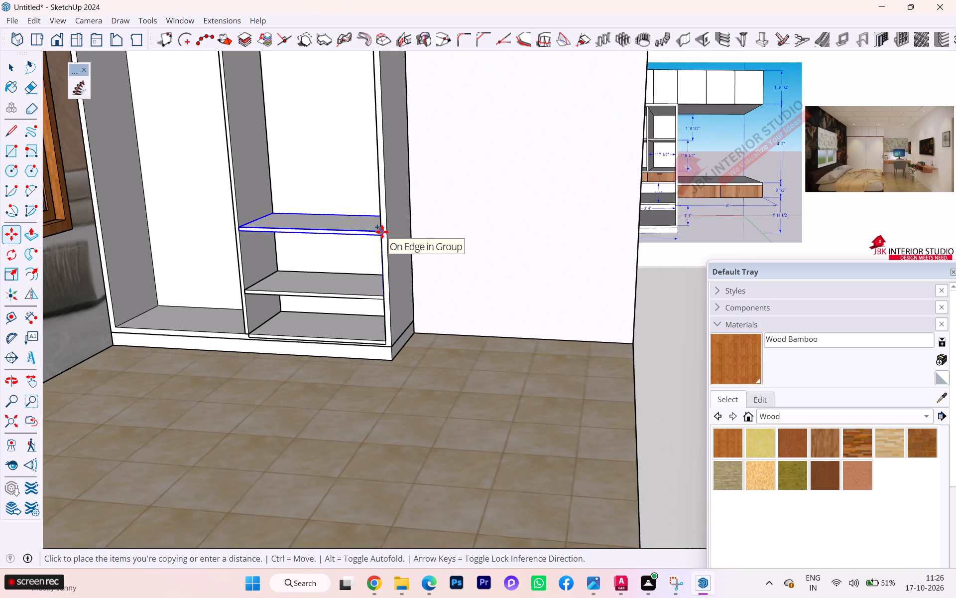
type("1'1")
key("Return")
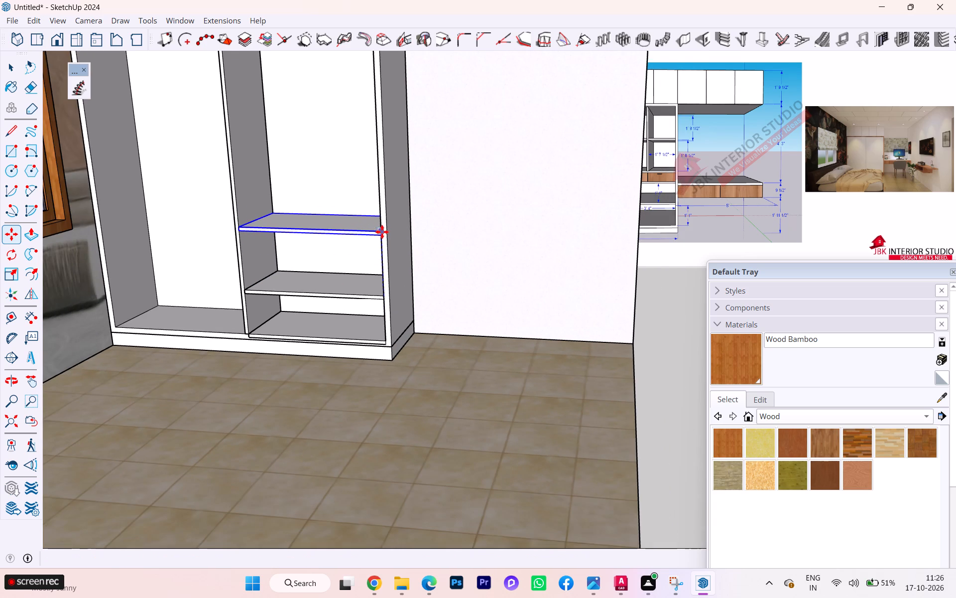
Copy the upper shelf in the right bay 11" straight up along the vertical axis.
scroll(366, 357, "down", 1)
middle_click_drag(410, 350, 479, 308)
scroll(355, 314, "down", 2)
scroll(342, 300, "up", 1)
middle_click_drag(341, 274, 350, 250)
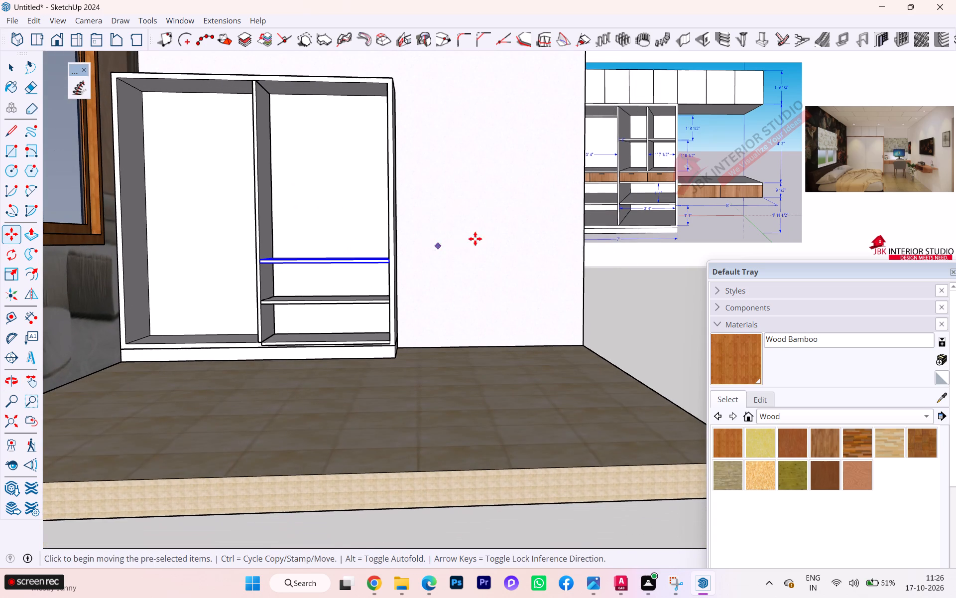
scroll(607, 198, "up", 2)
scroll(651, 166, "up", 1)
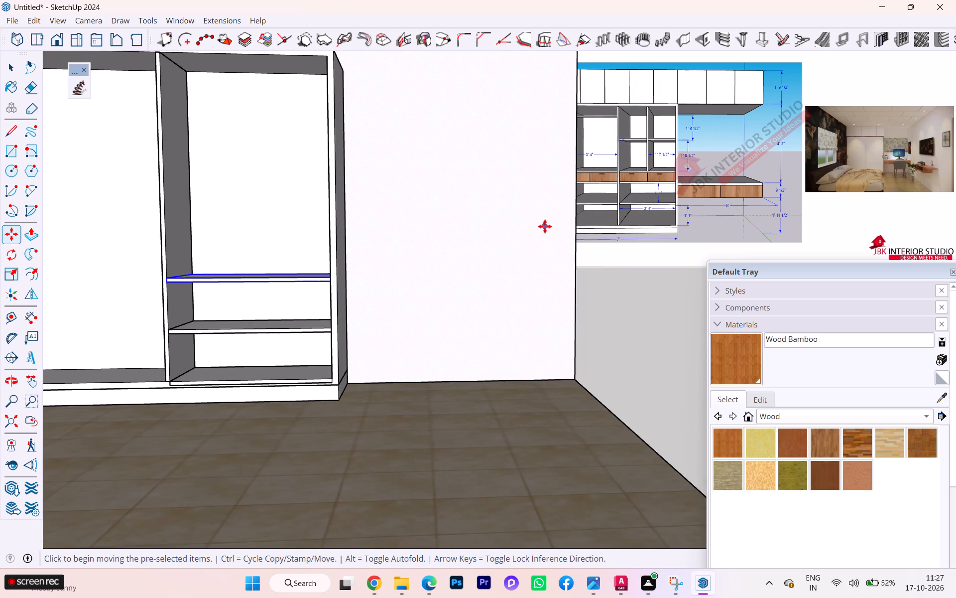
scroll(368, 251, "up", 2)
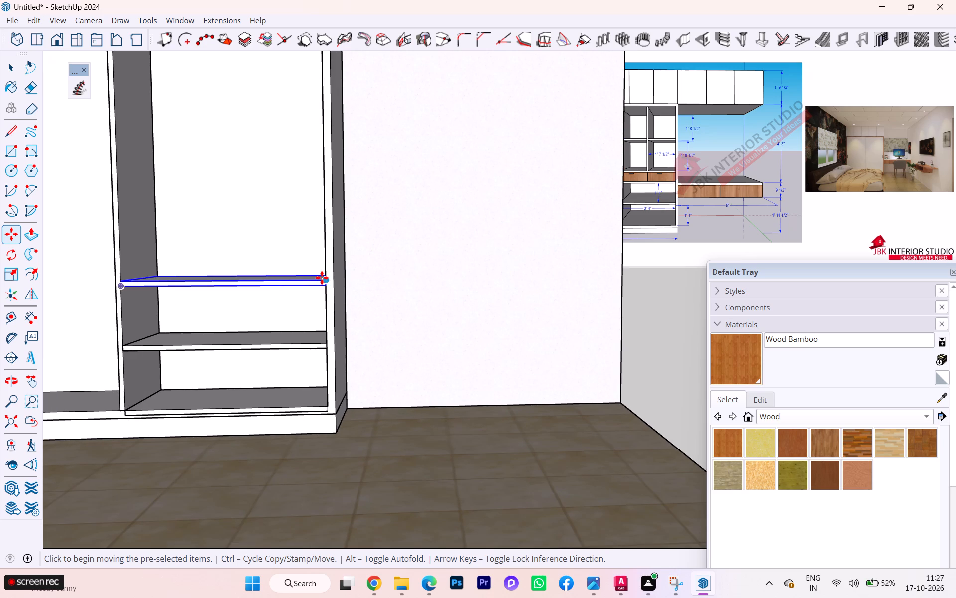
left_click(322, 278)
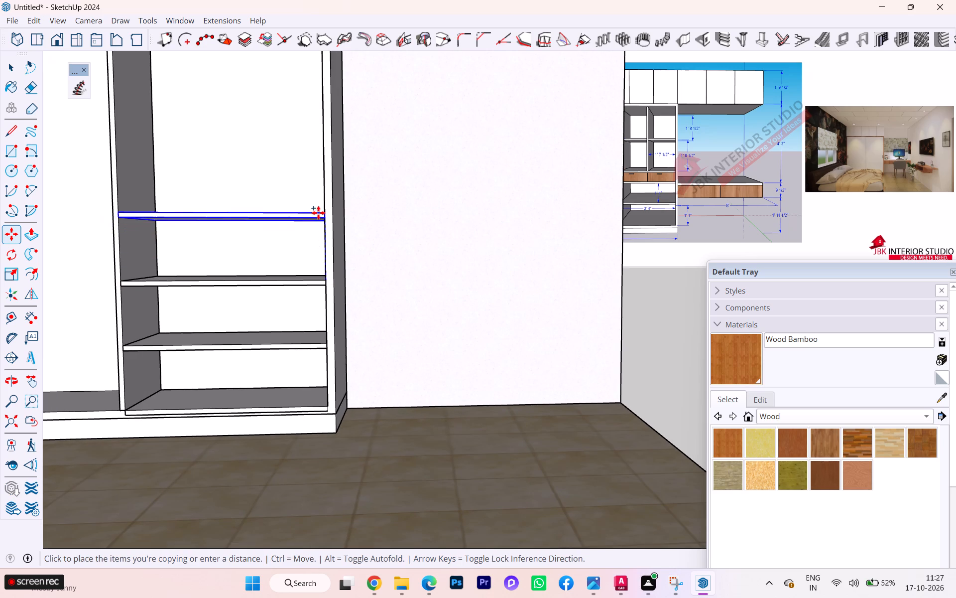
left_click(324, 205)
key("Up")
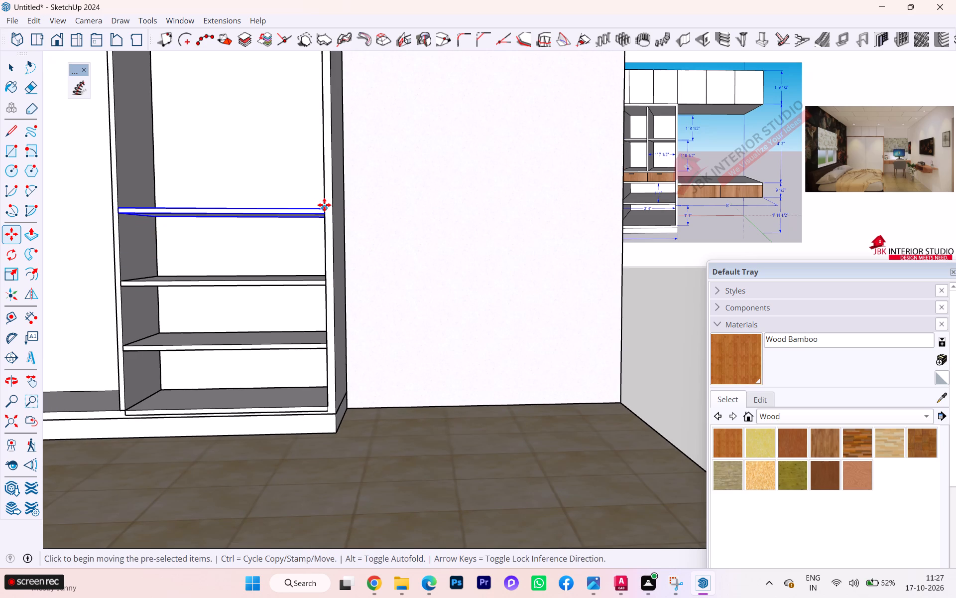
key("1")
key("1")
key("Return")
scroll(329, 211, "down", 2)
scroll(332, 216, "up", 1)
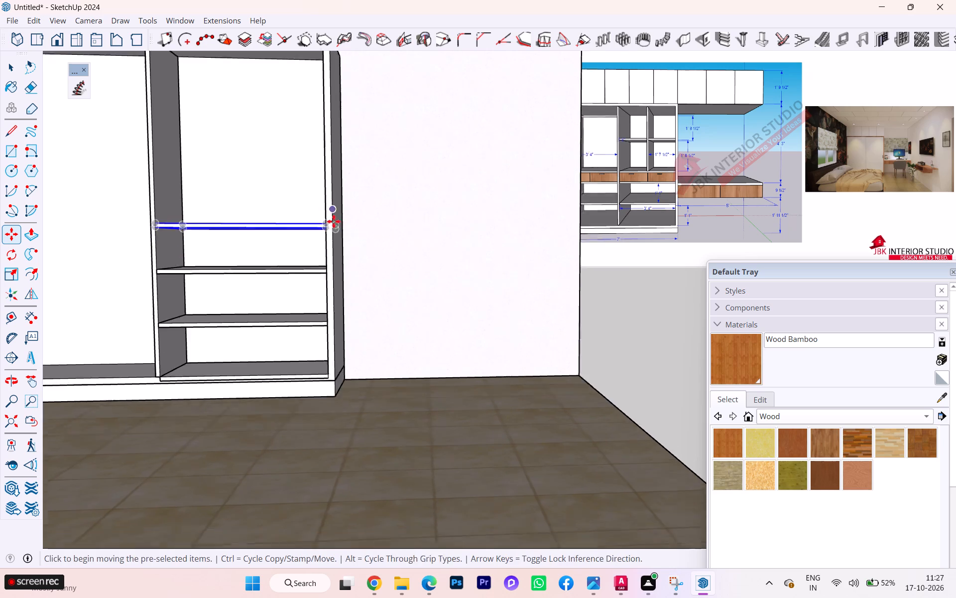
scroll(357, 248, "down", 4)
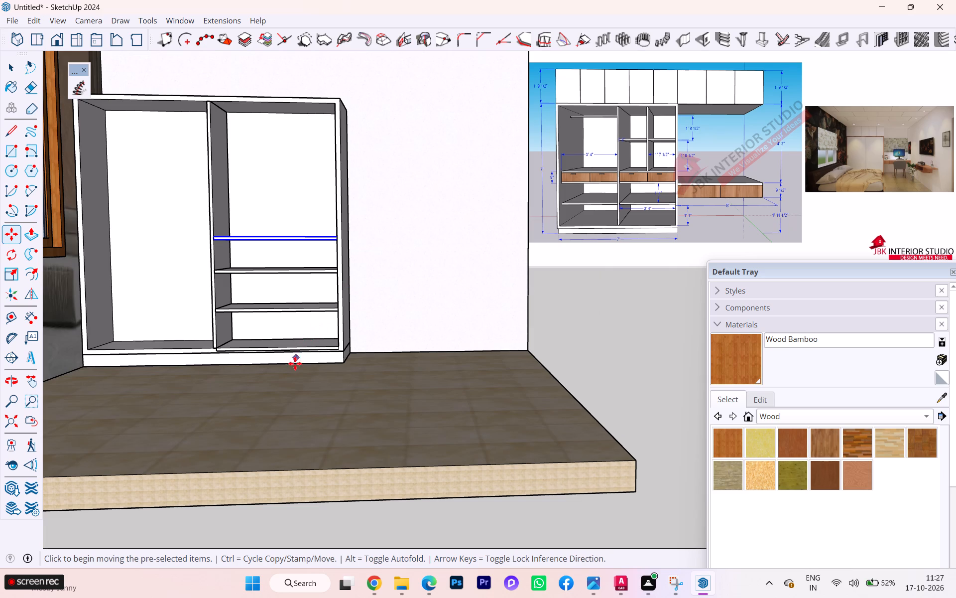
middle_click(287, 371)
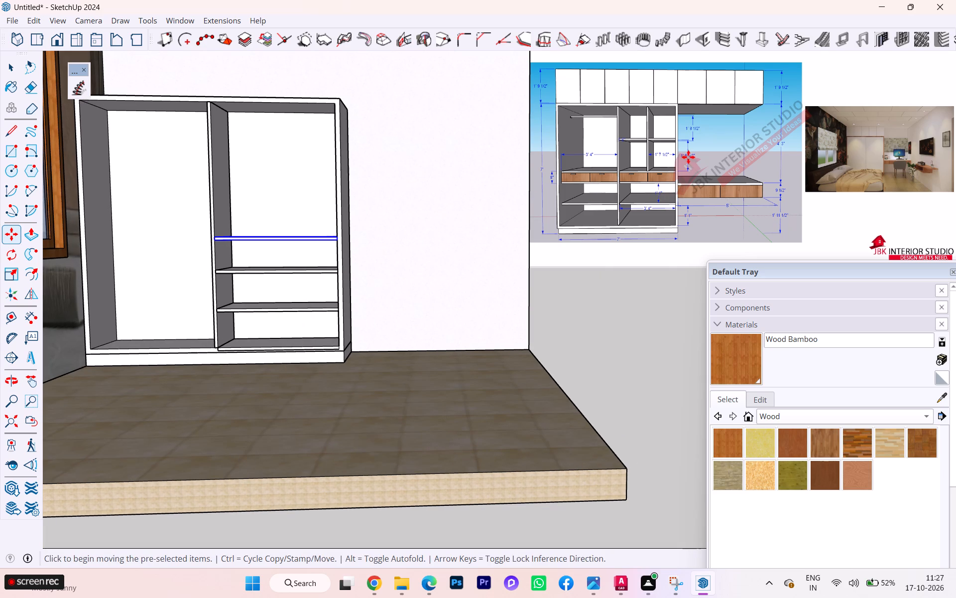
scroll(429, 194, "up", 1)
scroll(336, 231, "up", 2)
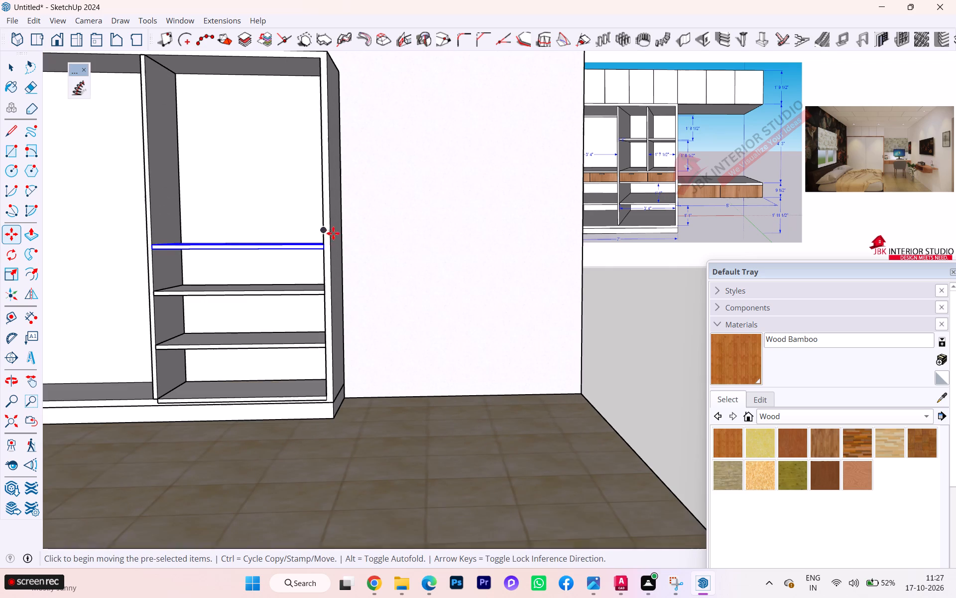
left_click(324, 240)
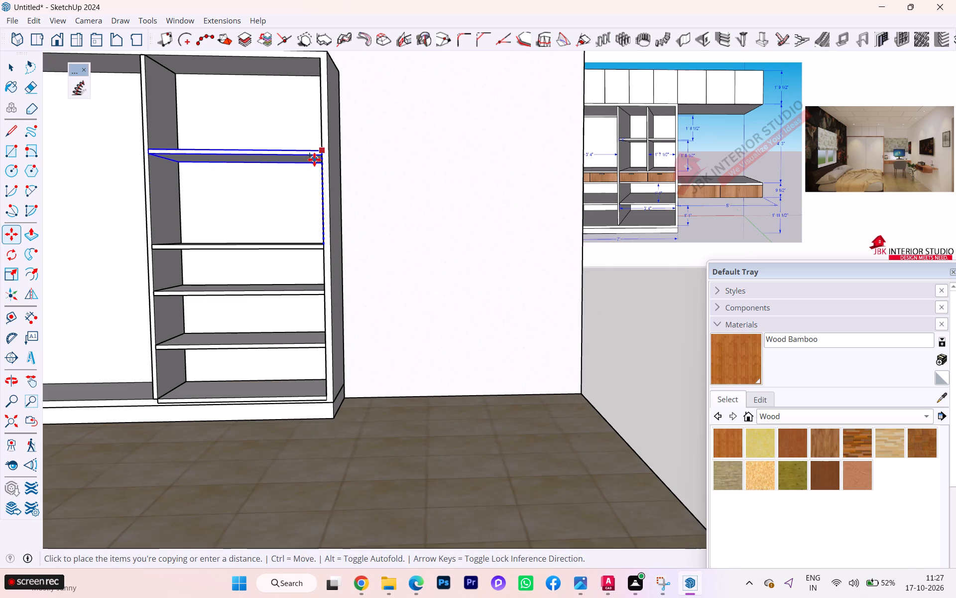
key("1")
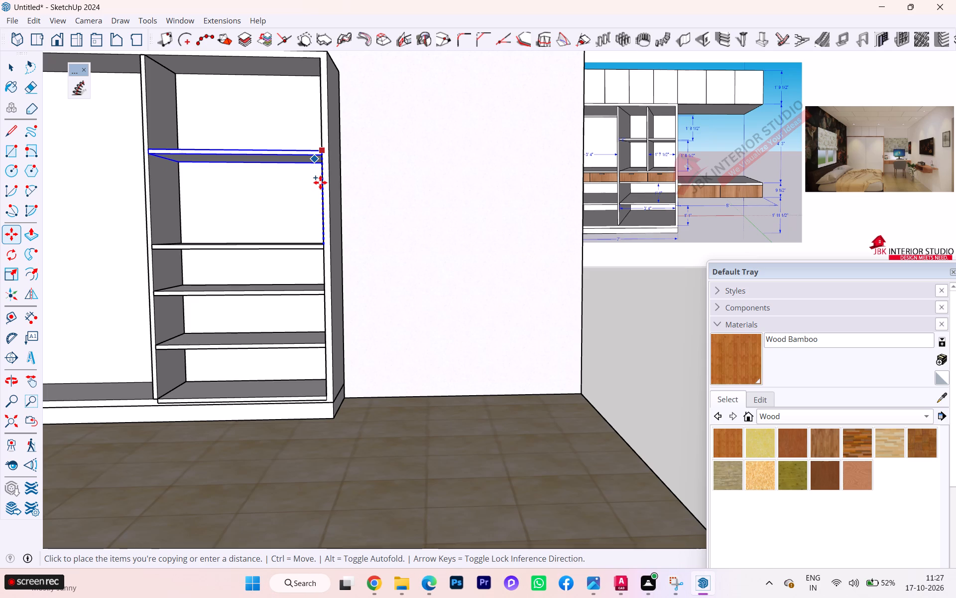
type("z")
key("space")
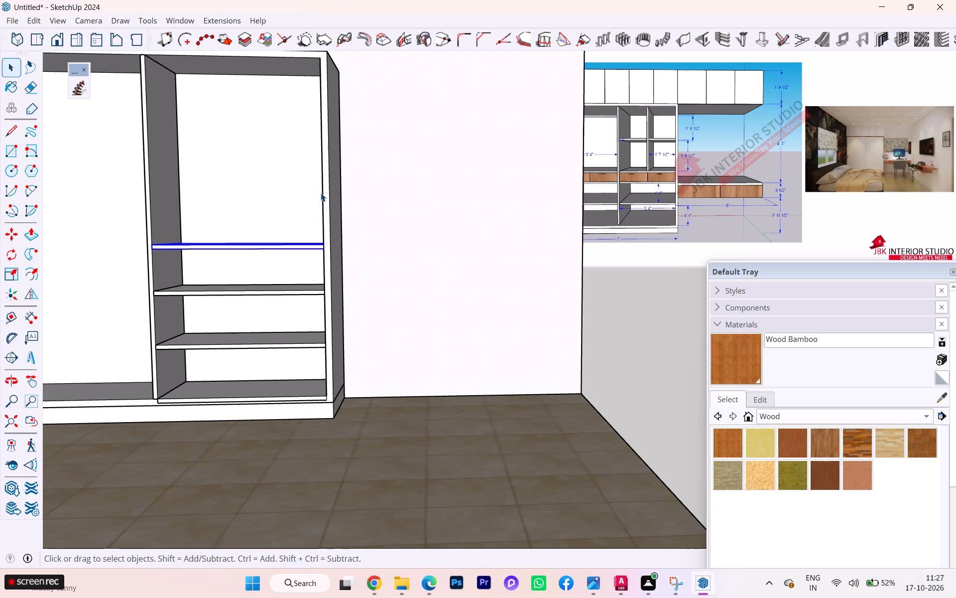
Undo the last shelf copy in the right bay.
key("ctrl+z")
Select the second shelf from the bottom in the right bay and copy it 8" straight up.
left_click(315, 290)
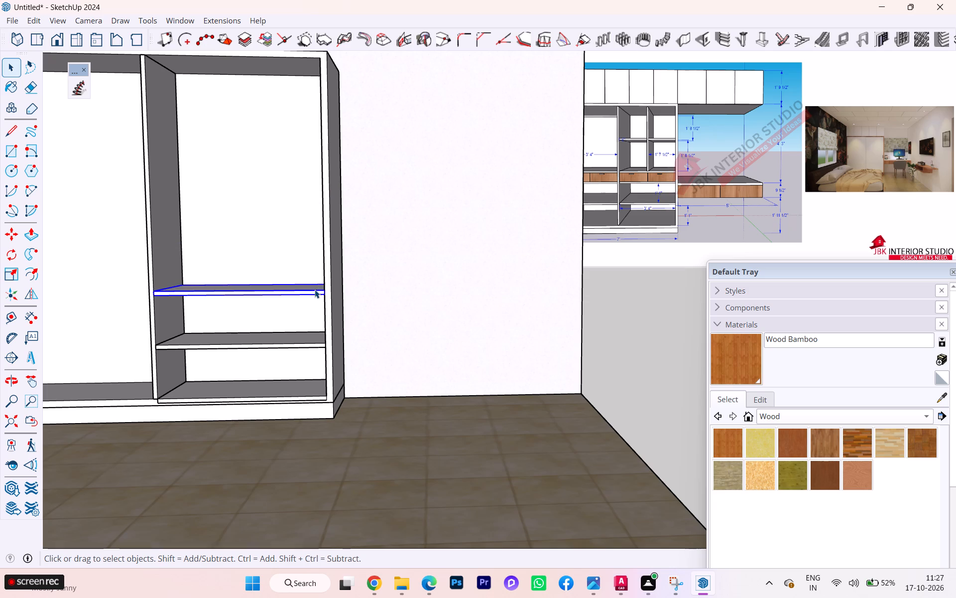
key("m")
key("Return")
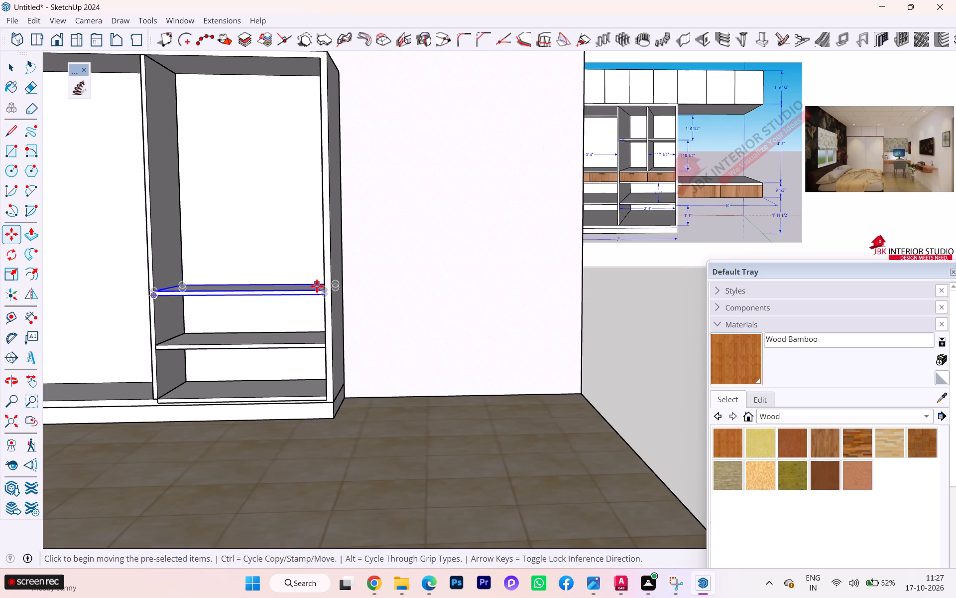
left_click(326, 288)
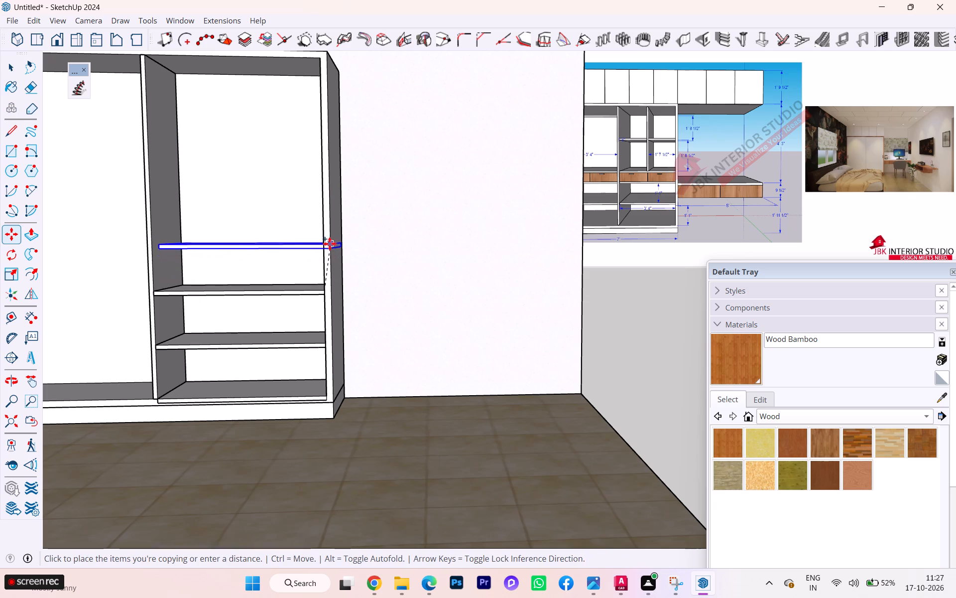
scroll(323, 224, "down", 2)
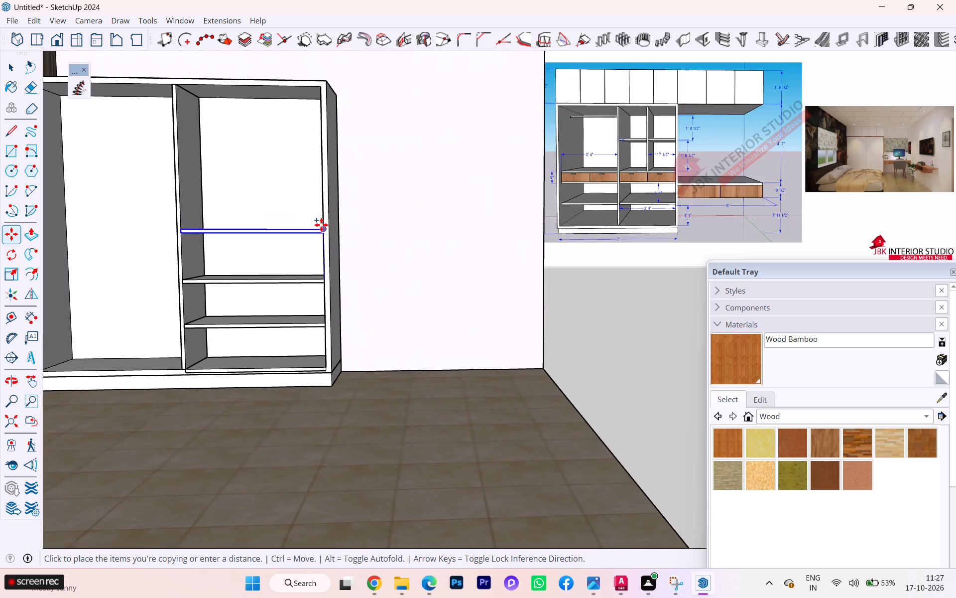
key("8")
key("Return")
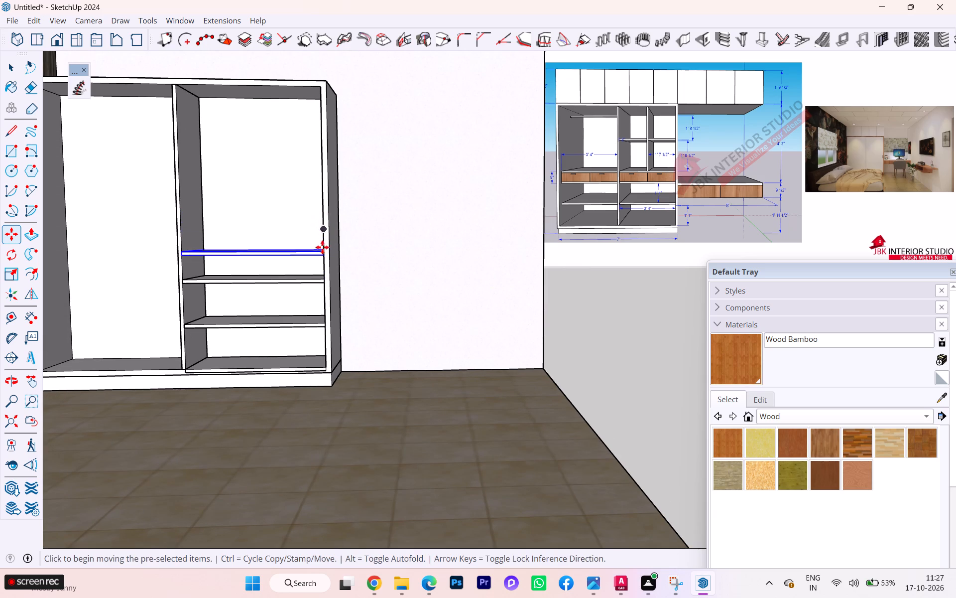
Copy the topmost shelf of the right bay 1'8.50" straight up along the vertical axis.
left_click(322, 249)
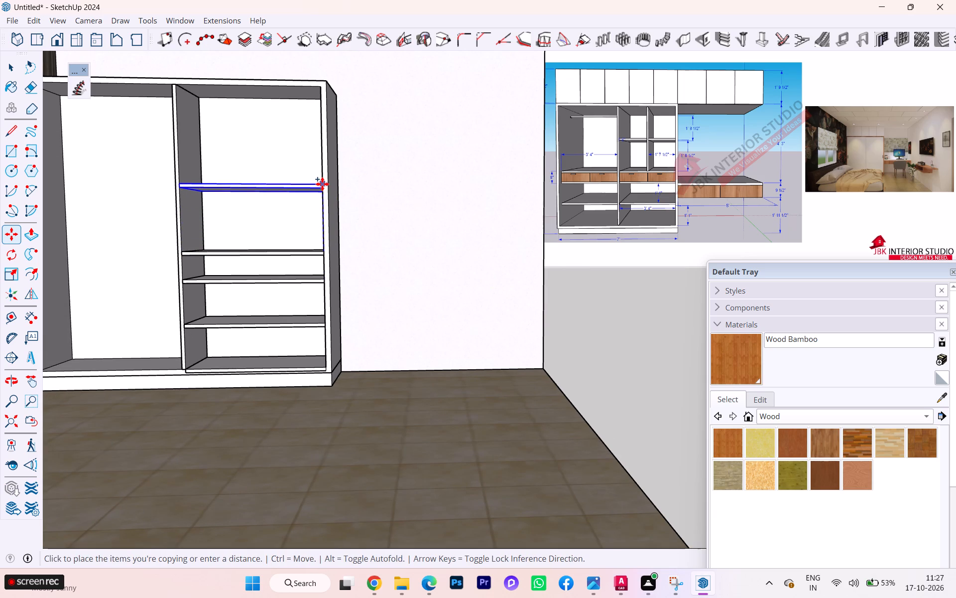
key("Up")
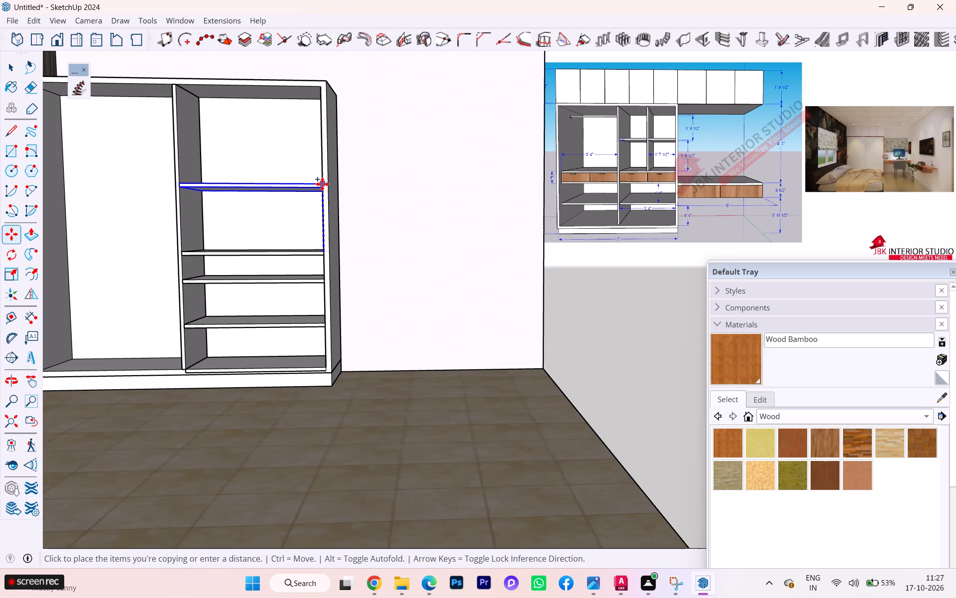
type("1'8.")
type("50")
key("Return")
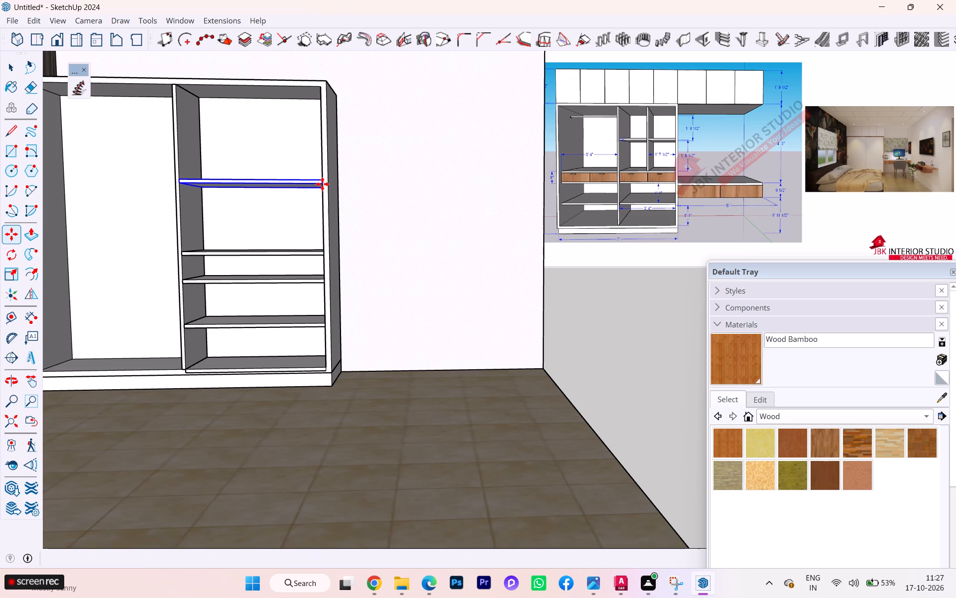
scroll(322, 183, "up", 1)
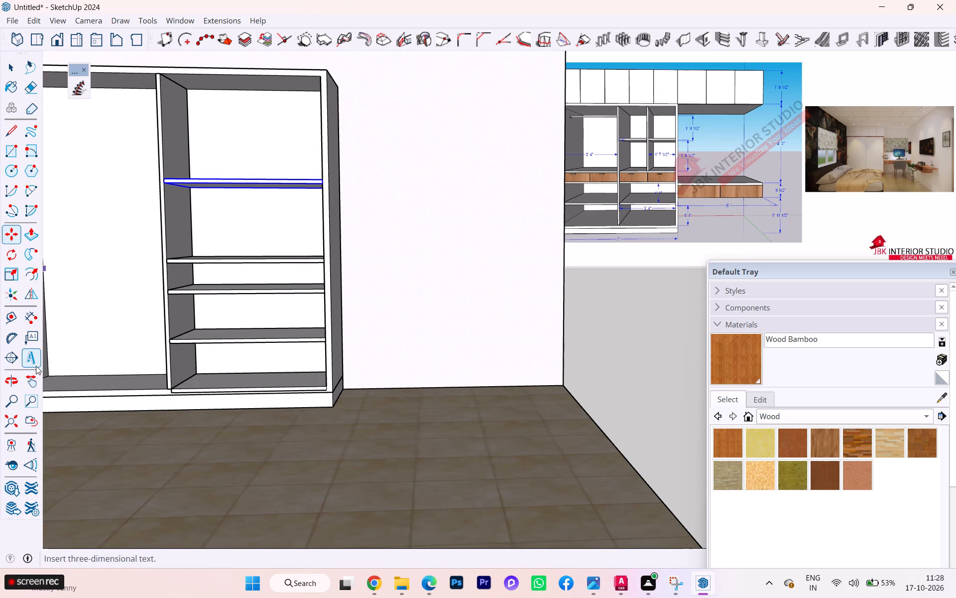
Dimension the height of the right bay's top opening, from the carcass top down to the uppermost shelf.
left_click(28, 319)
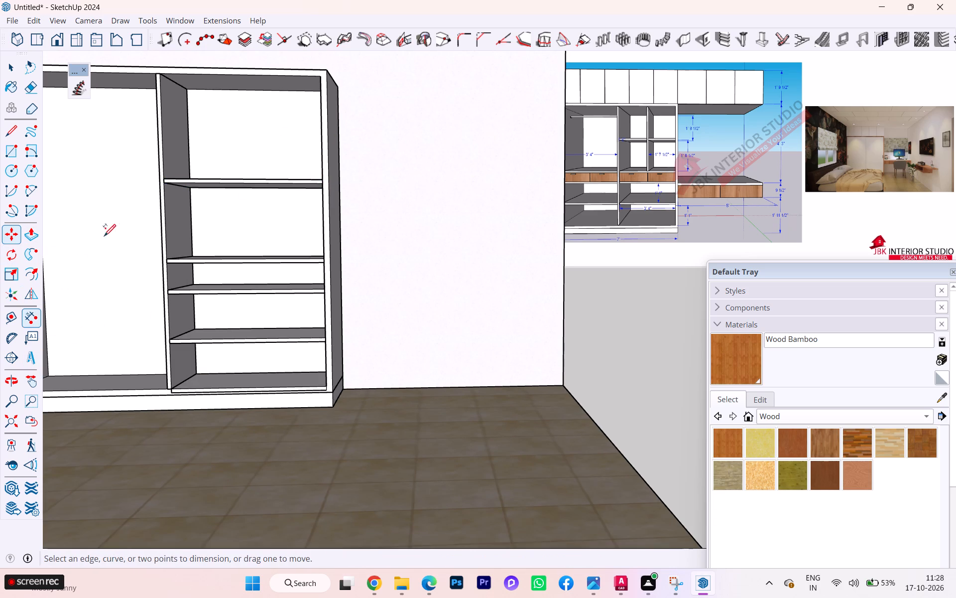
left_click(323, 75)
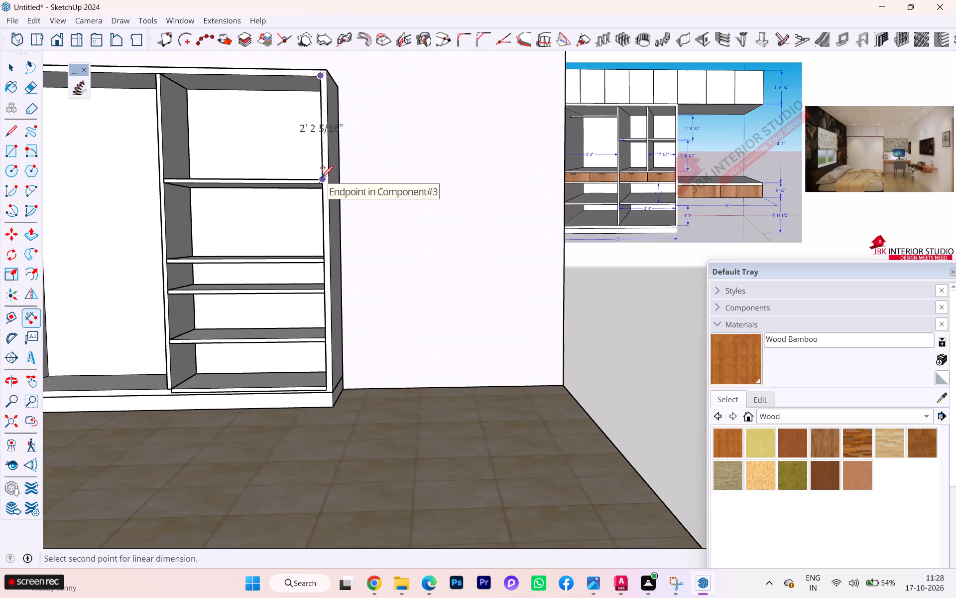
left_click(321, 177)
left_click(362, 169)
scroll(361, 190, "down", 1)
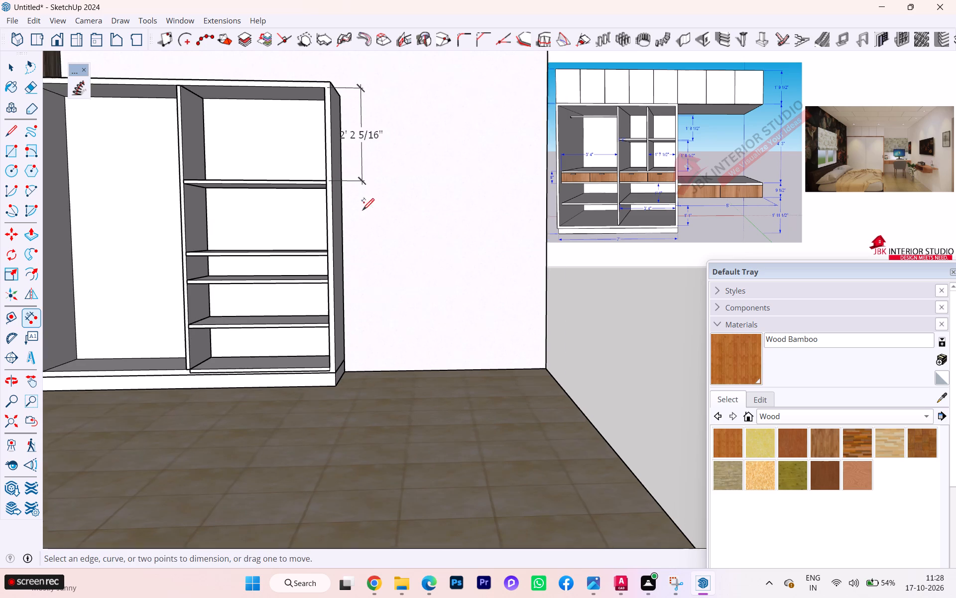
scroll(364, 215, "up", 2)
scroll(362, 209, "down", 2)
middle_click_drag(364, 270, 342, 337)
scroll(338, 300, "up", 1)
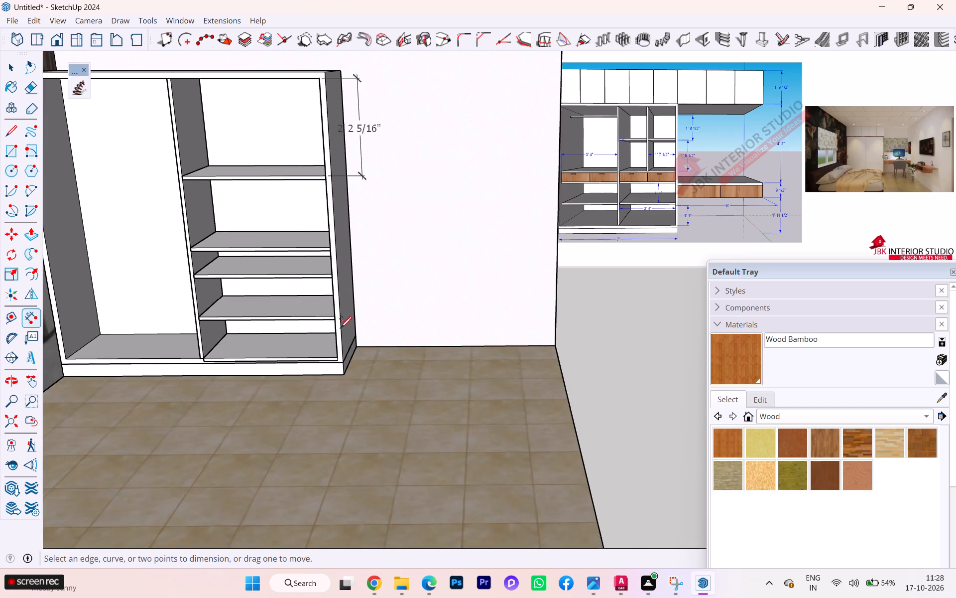
scroll(340, 327, "up", 4)
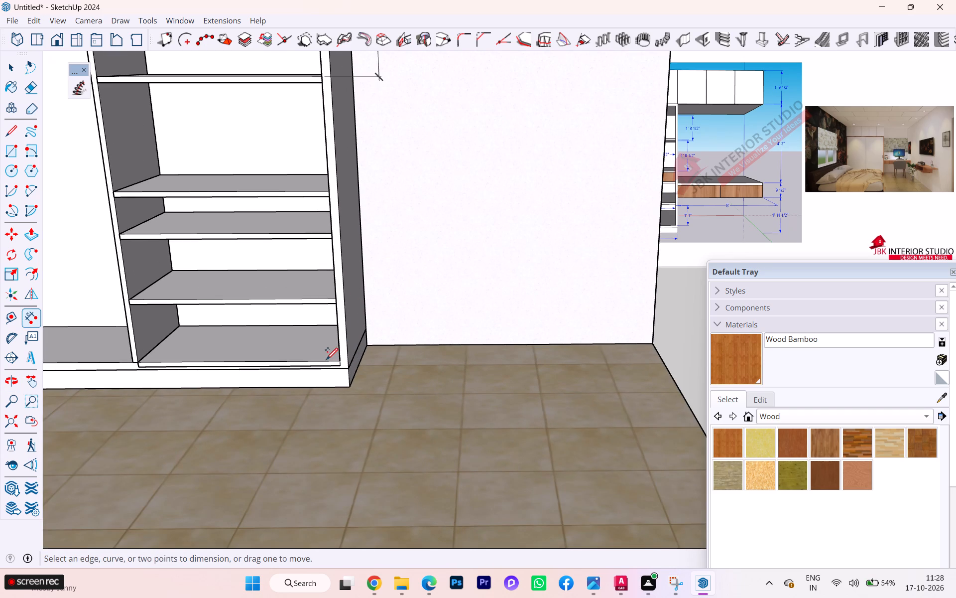
Delete the shelf lying directly on the carcass floor in the right bay.
key("space")
scroll(259, 340, "down", 2)
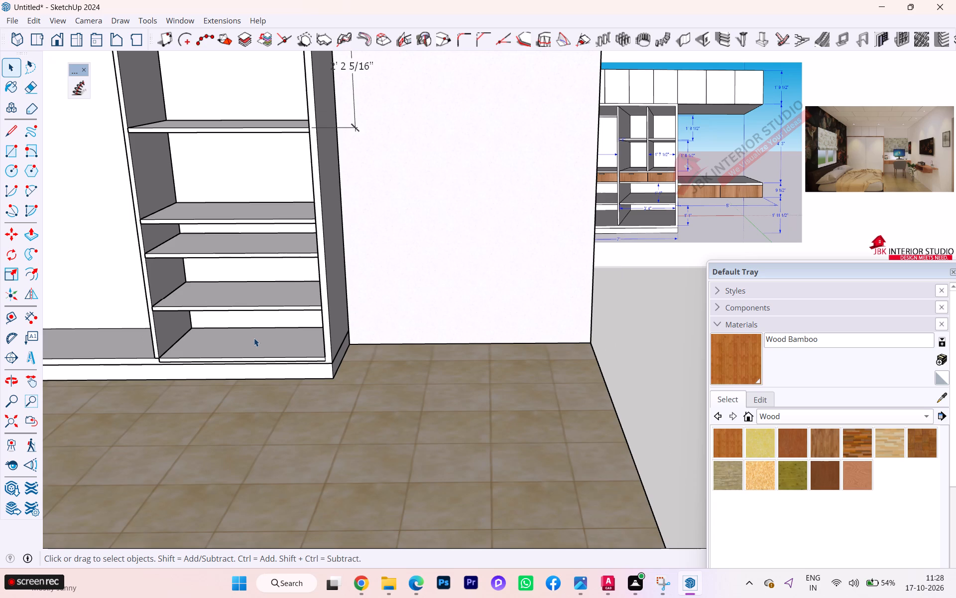
scroll(359, 334, "down", 1)
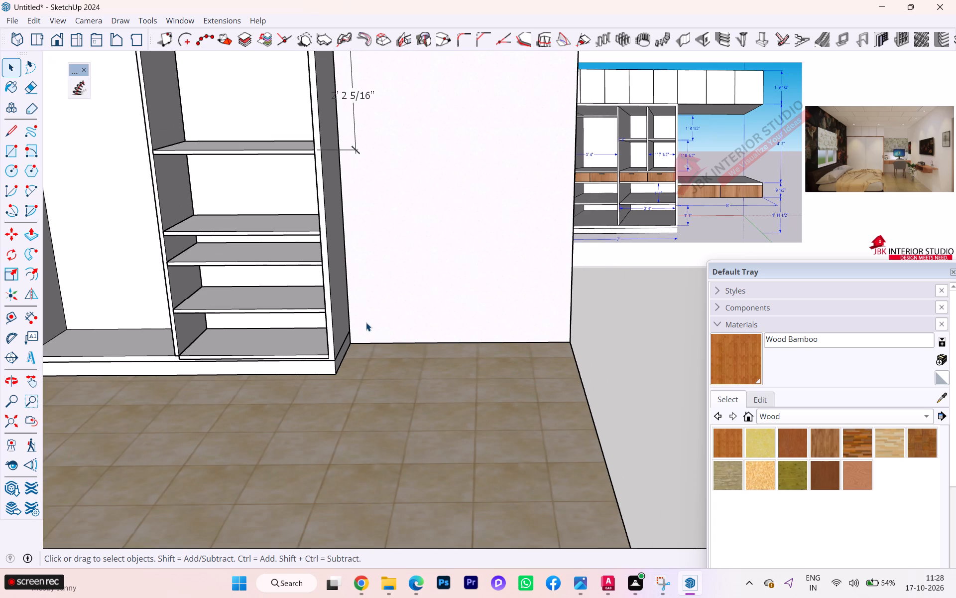
middle_click_drag(368, 322, 504, 335)
scroll(504, 335, "down", 2)
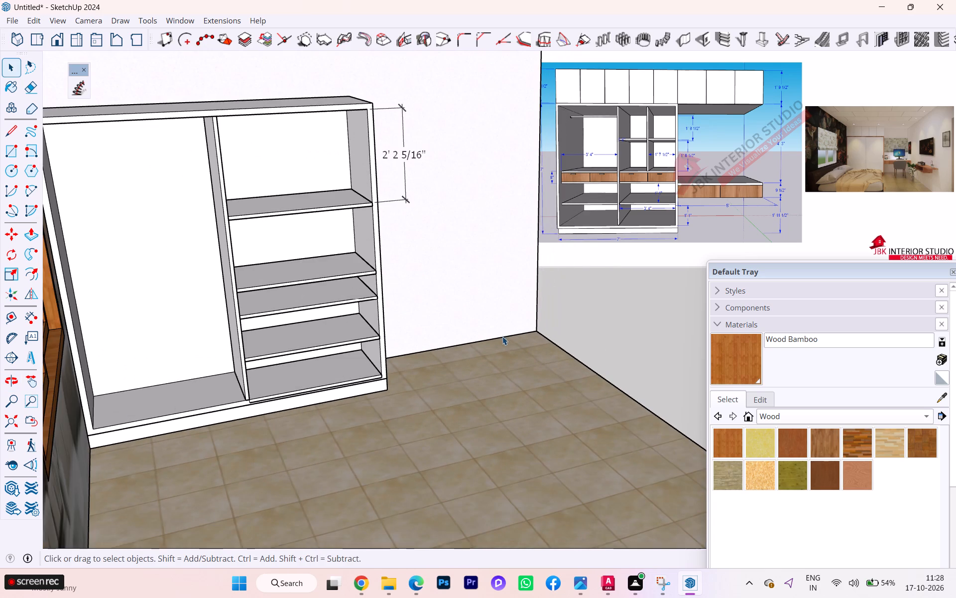
scroll(496, 337, "down", 1)
middle_click_drag(416, 344, 367, 345)
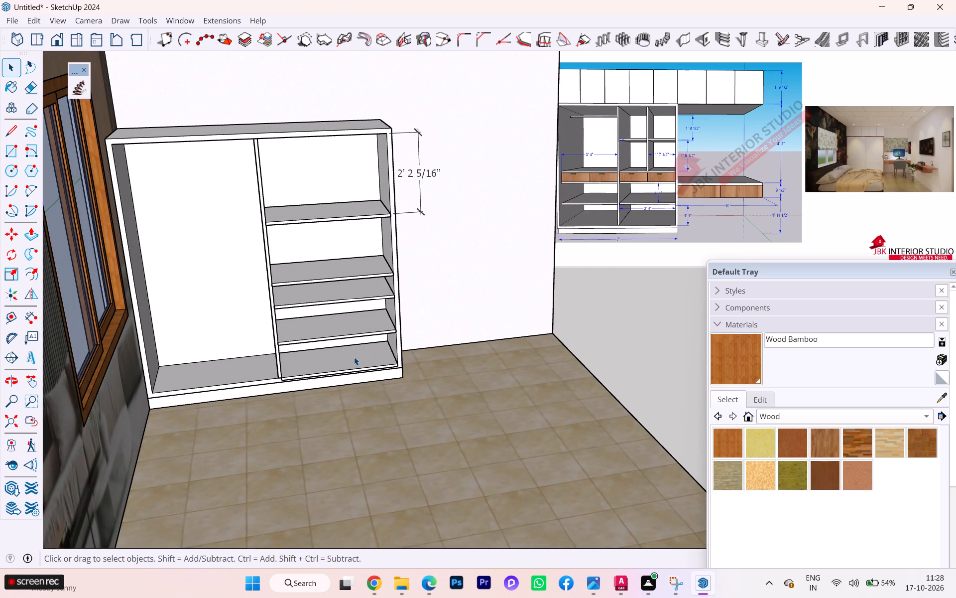
left_click(354, 357)
key("Delete")
Measure the gap between the right bay's lowest remaining shelf and the carcass floor beside the partition.
scroll(353, 350, "up", 2)
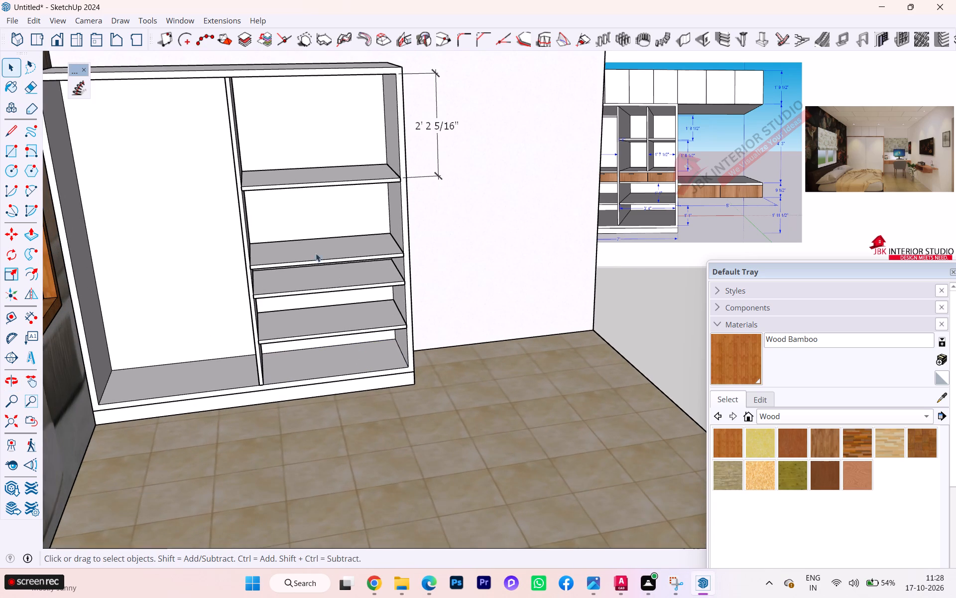
scroll(208, 183, "up", 1)
left_click(42, 315)
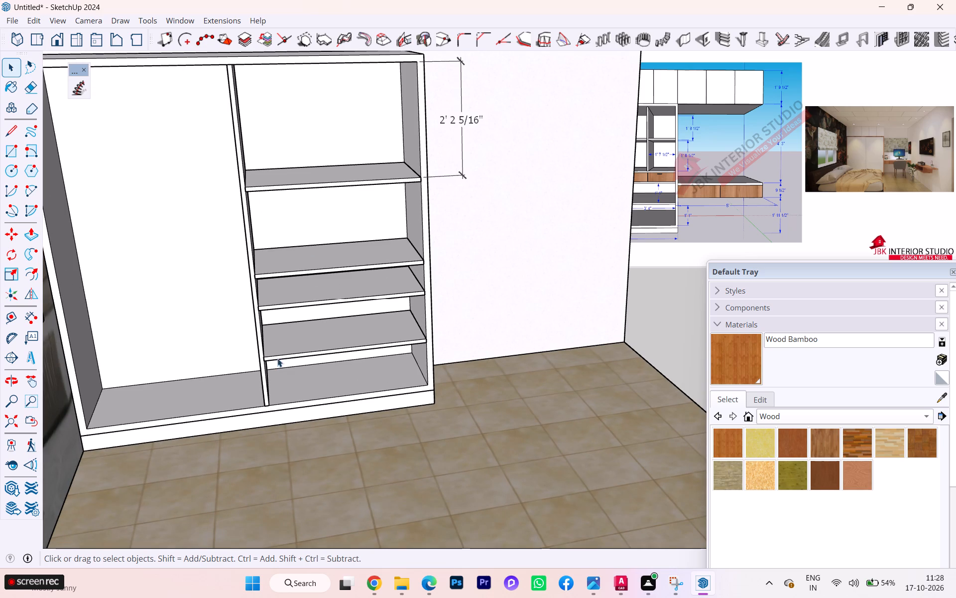
left_click(30, 316)
scroll(179, 332, "down", 1)
scroll(179, 332, "up", 1)
middle_click_drag(179, 332, 181, 268)
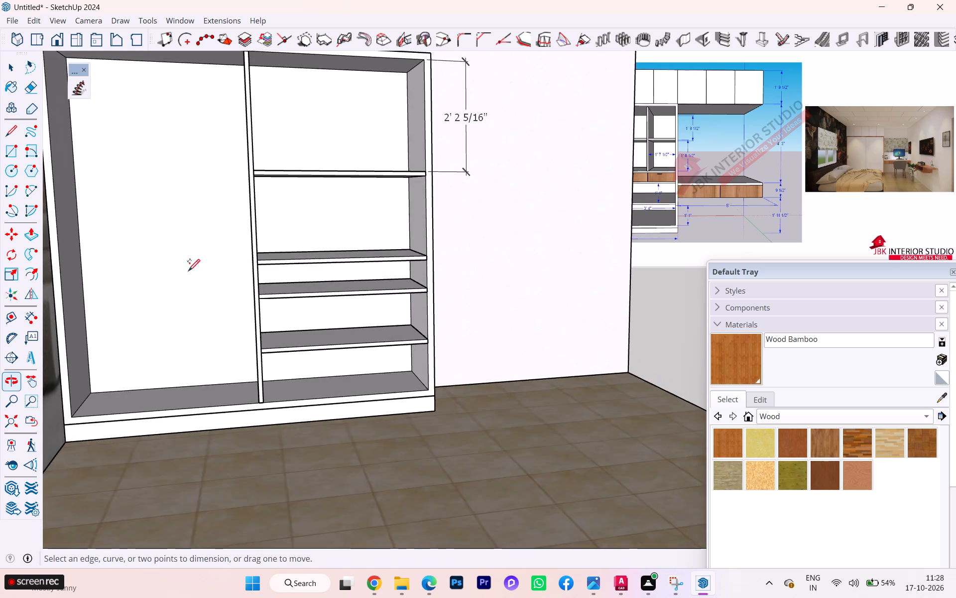
scroll(250, 328, "up", 4)
left_click(269, 364)
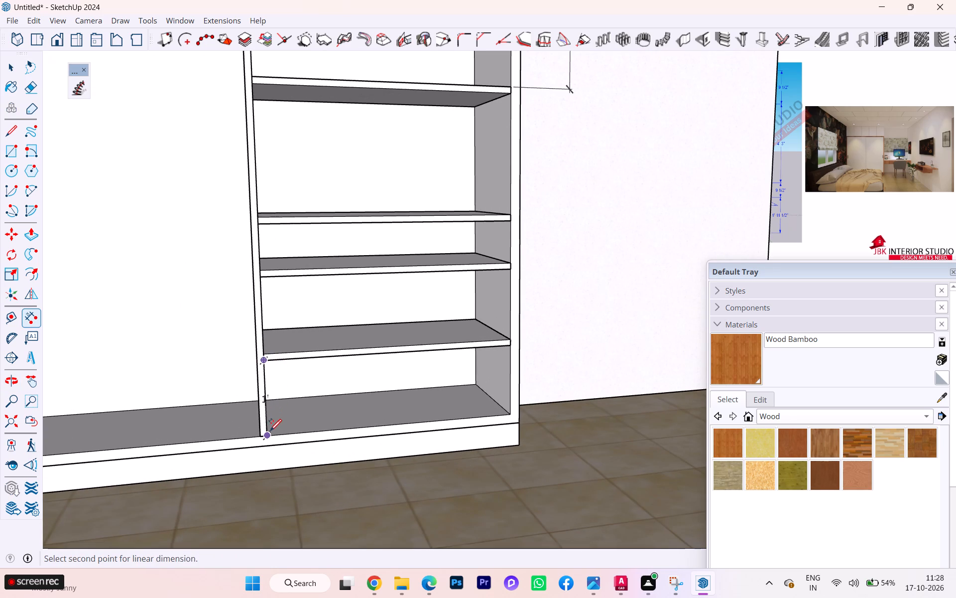
left_click(268, 435)
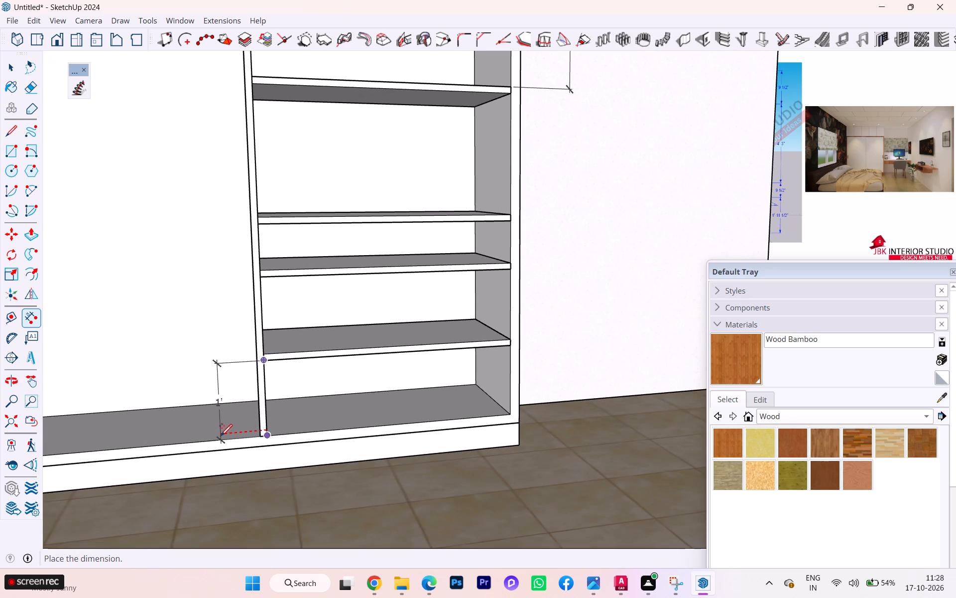
key("Escape")
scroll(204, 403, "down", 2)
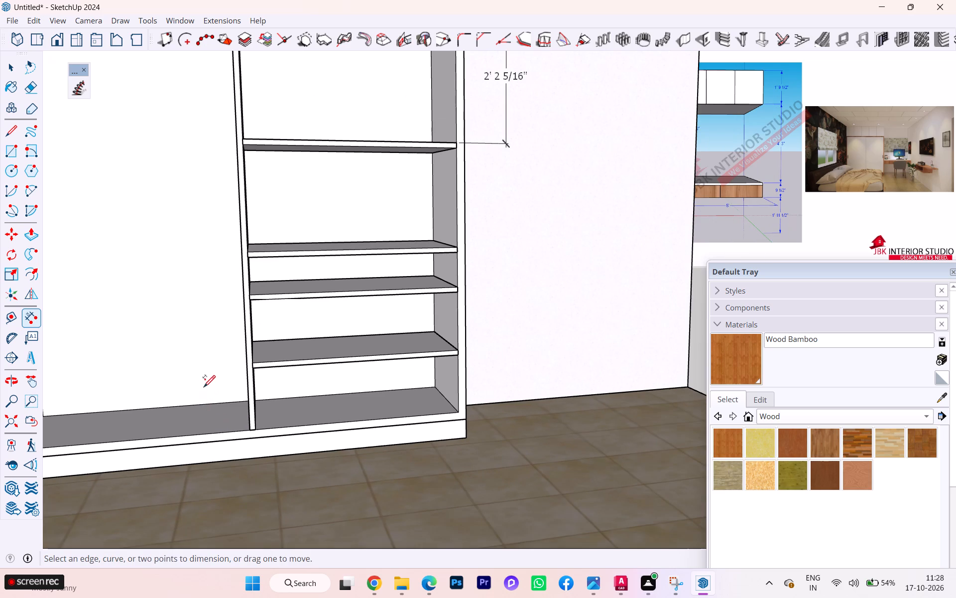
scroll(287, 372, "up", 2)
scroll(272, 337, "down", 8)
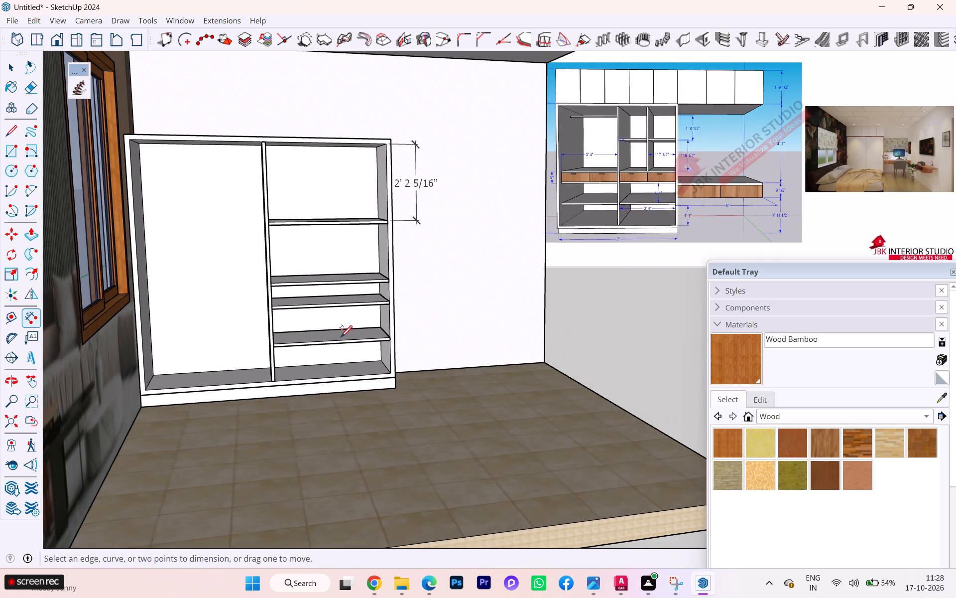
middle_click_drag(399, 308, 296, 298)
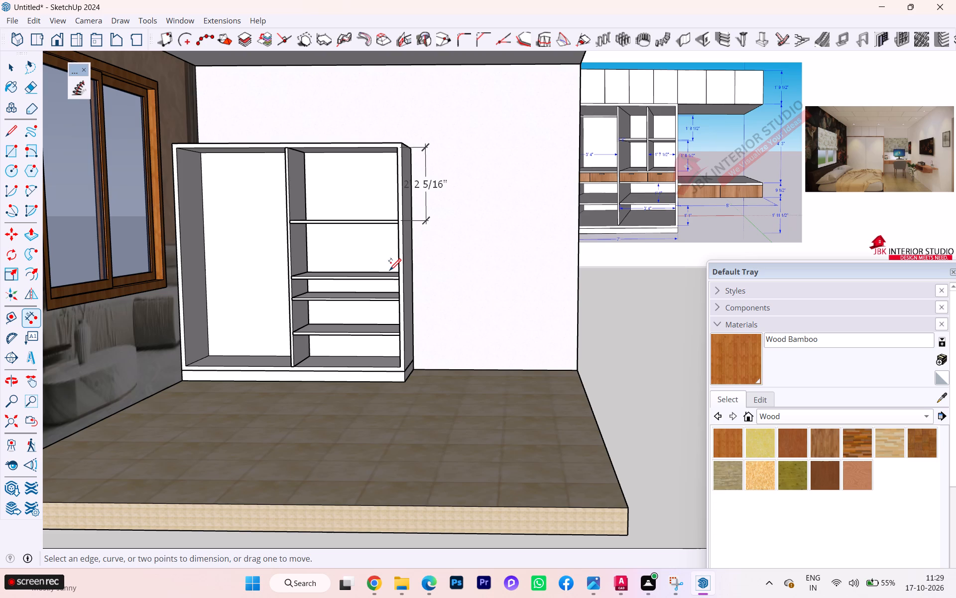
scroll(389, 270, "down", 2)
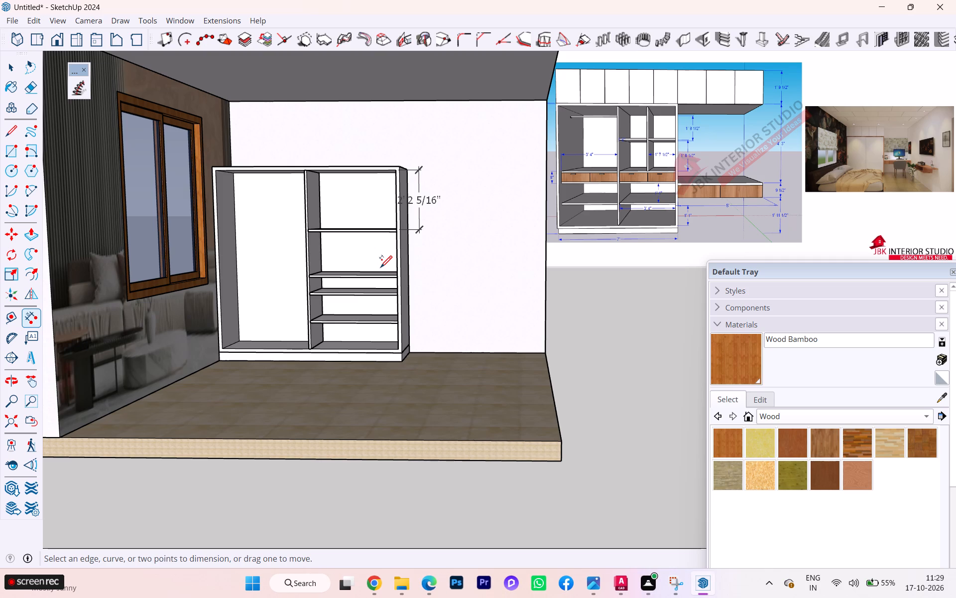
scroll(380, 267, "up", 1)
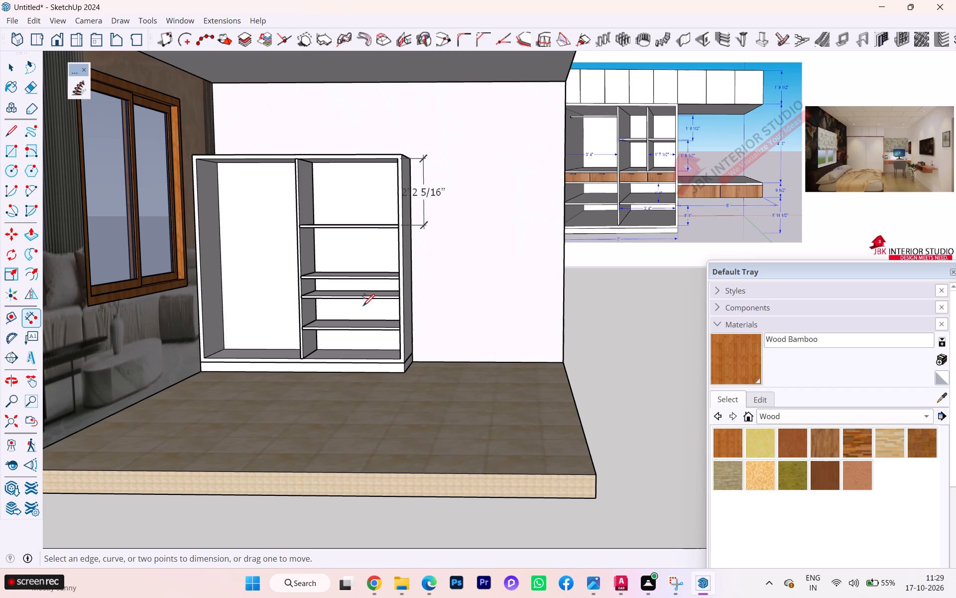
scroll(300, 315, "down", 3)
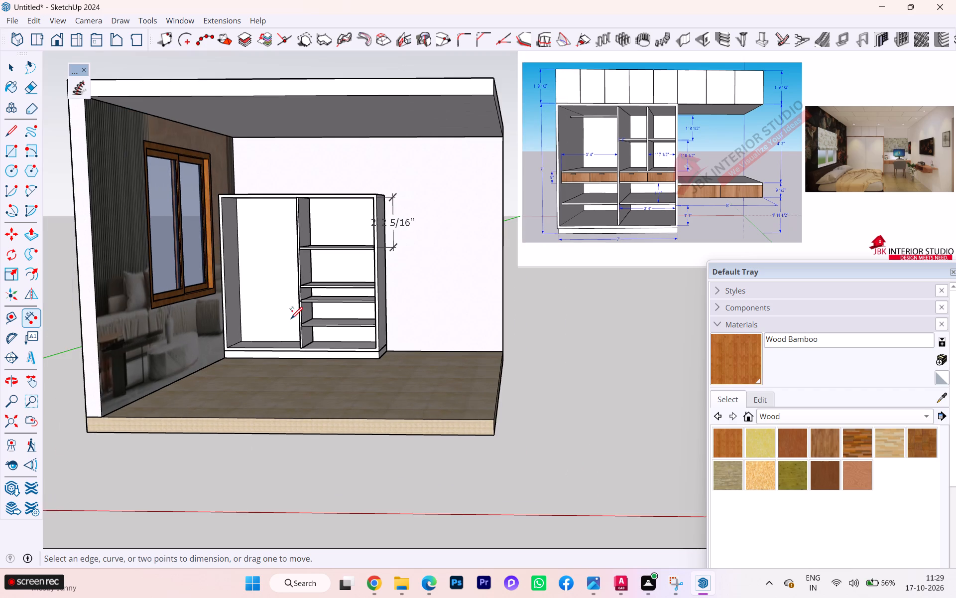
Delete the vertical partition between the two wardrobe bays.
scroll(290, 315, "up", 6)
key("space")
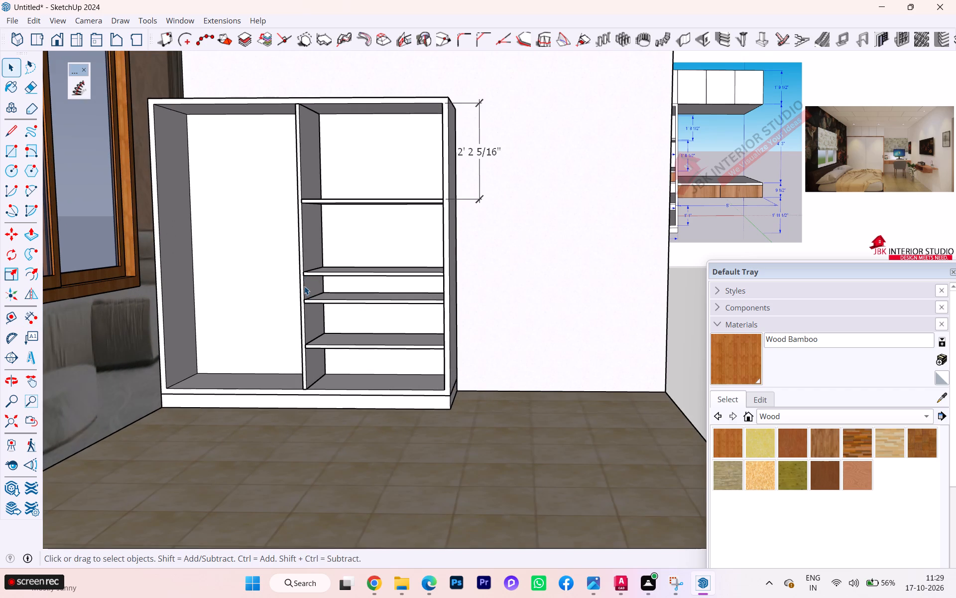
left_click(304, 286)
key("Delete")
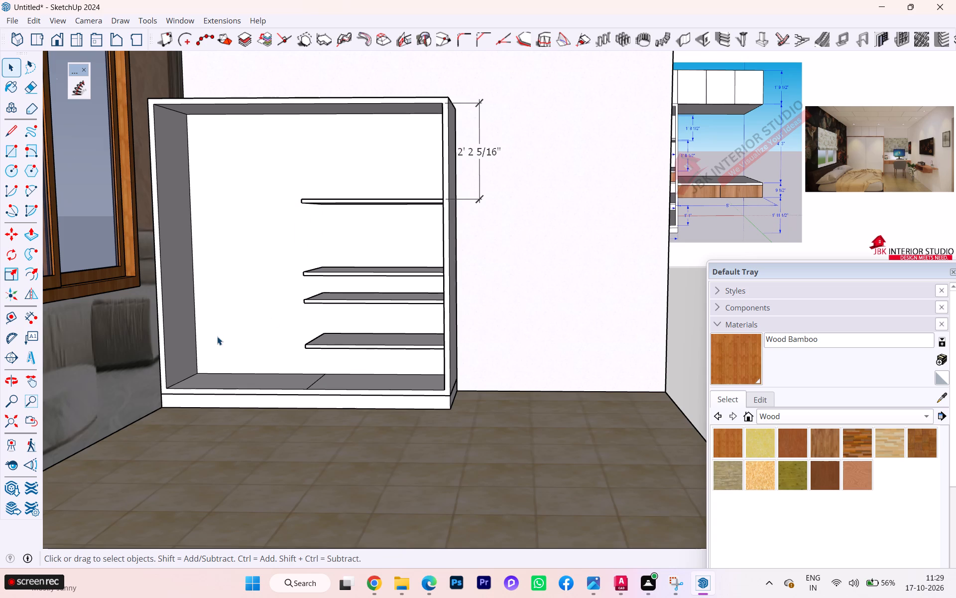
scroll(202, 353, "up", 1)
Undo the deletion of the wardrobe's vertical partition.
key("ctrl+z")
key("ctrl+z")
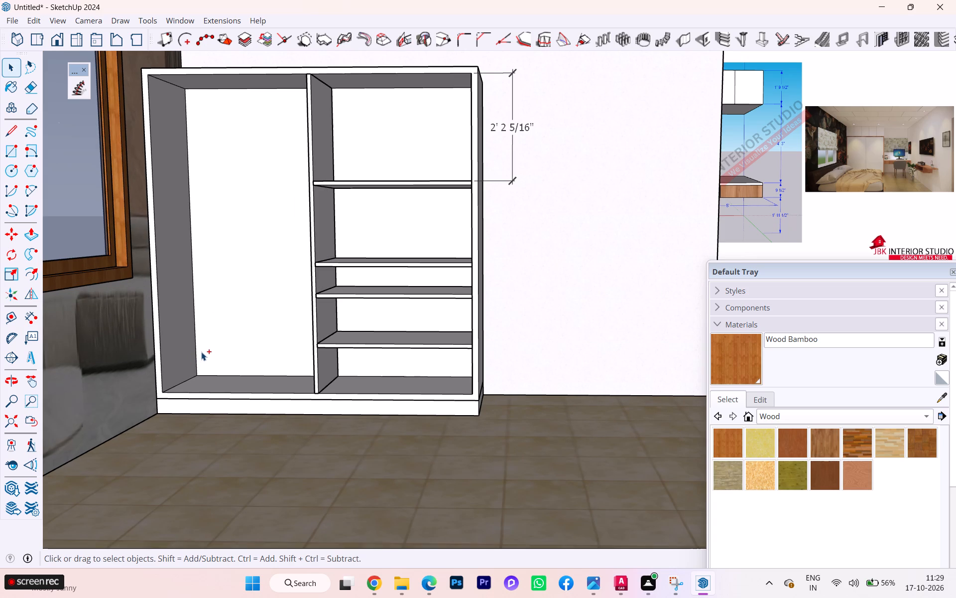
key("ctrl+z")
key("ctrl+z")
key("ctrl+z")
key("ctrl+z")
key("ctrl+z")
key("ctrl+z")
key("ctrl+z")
Inside the nested carcass group, copy the left side panel's inner face with its bounding edges, then leave the group.
left_click(181, 354)
double_click(181, 353)
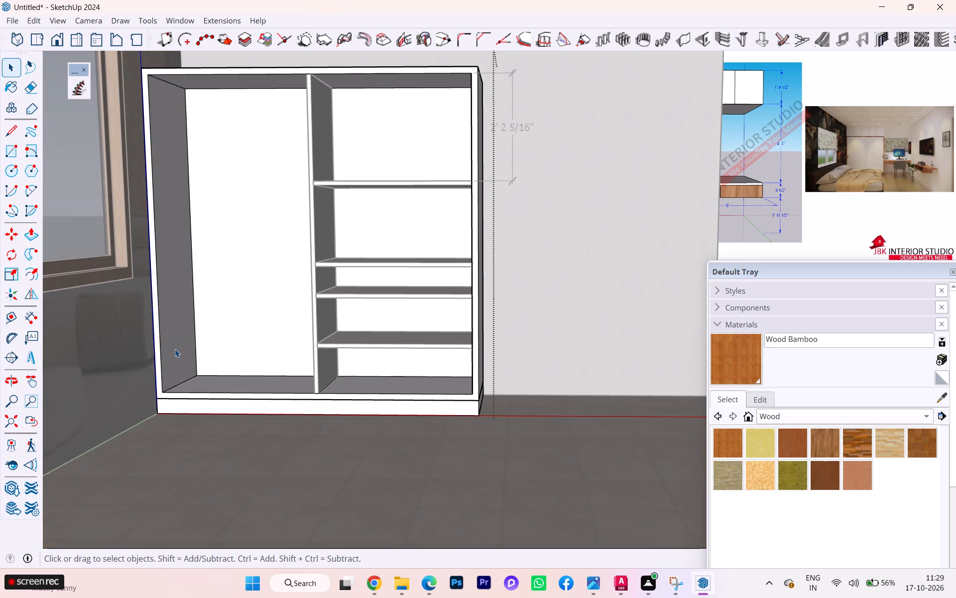
double_click(175, 349)
triple_click(175, 349)
triple_click(175, 349)
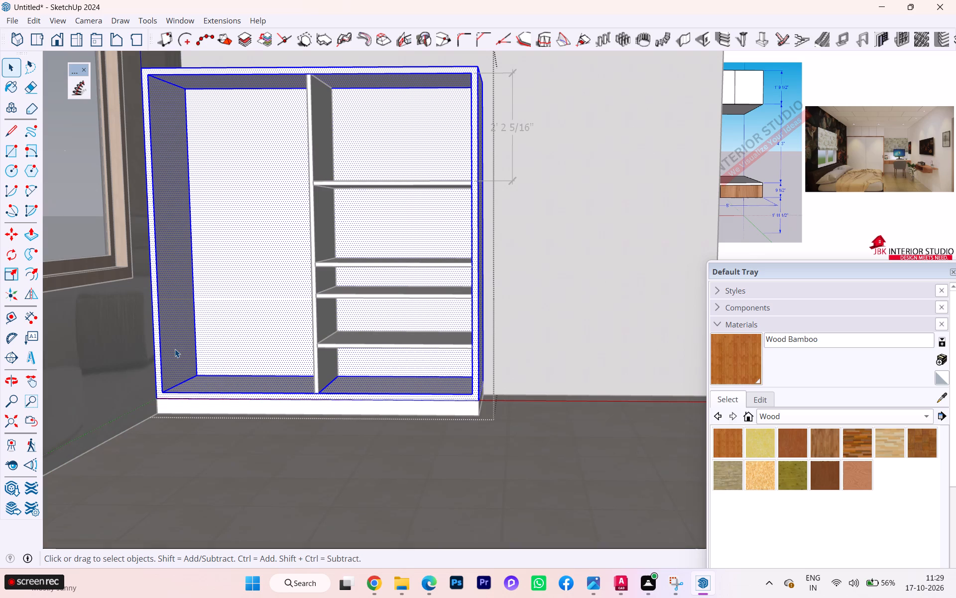
triple_click(175, 349)
left_click(175, 349)
triple_click(171, 353)
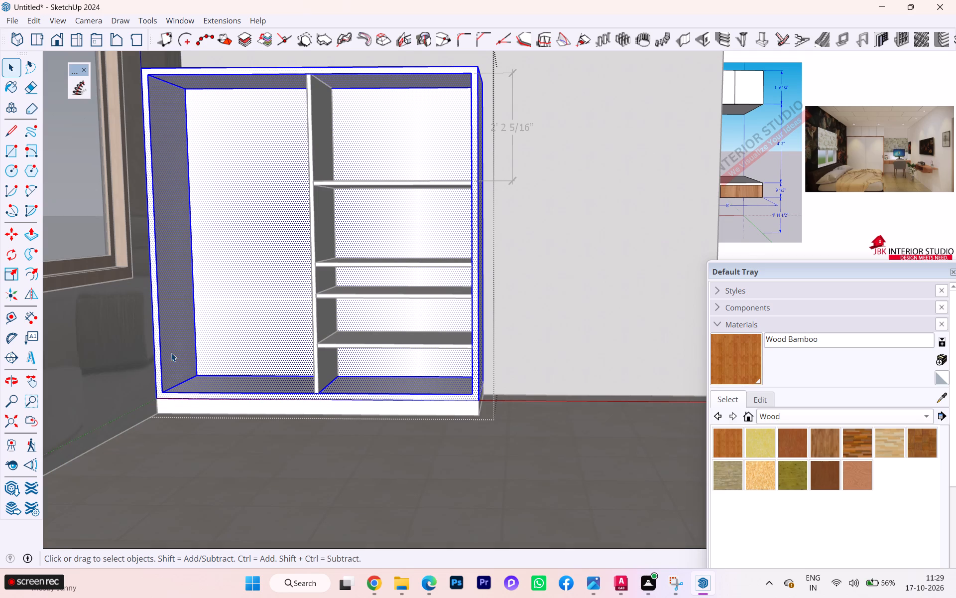
double_click(171, 353)
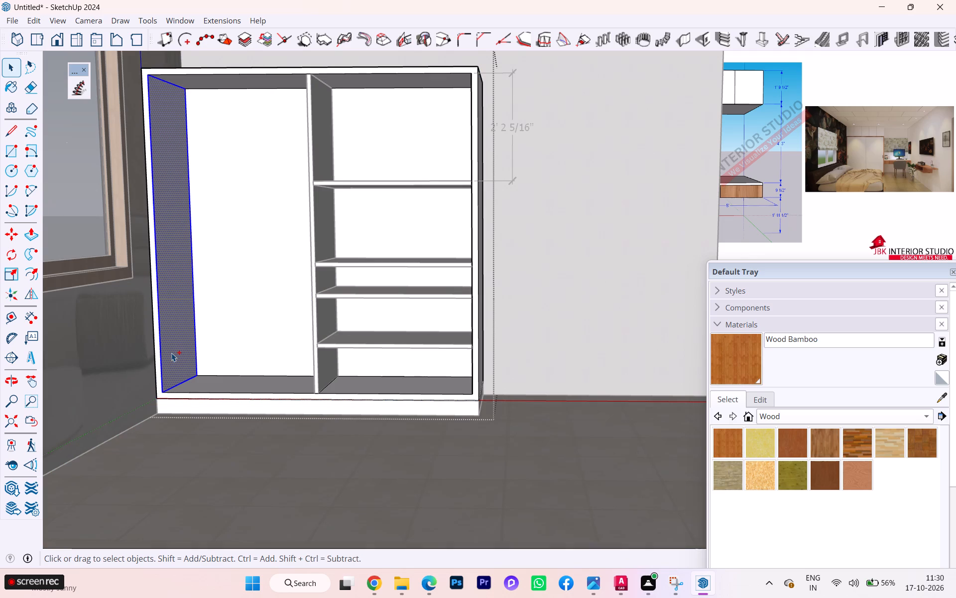
key("ctrl+c")
scroll(175, 353, "down", 5)
scroll(175, 354, "up", 1)
scroll(175, 354, "down", 5)
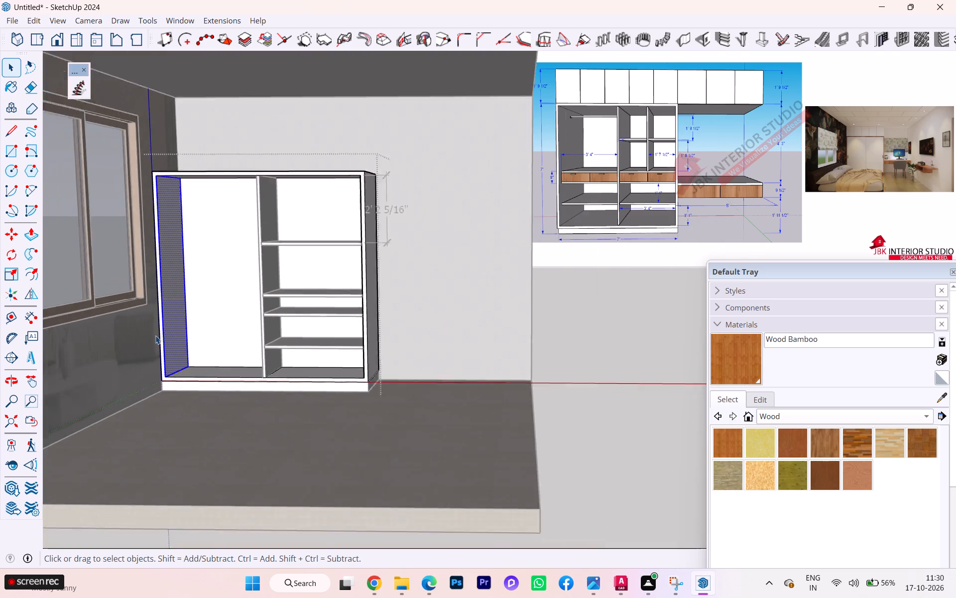
scroll(155, 335, "down", 2)
left_click(511, 417)
left_click(469, 417)
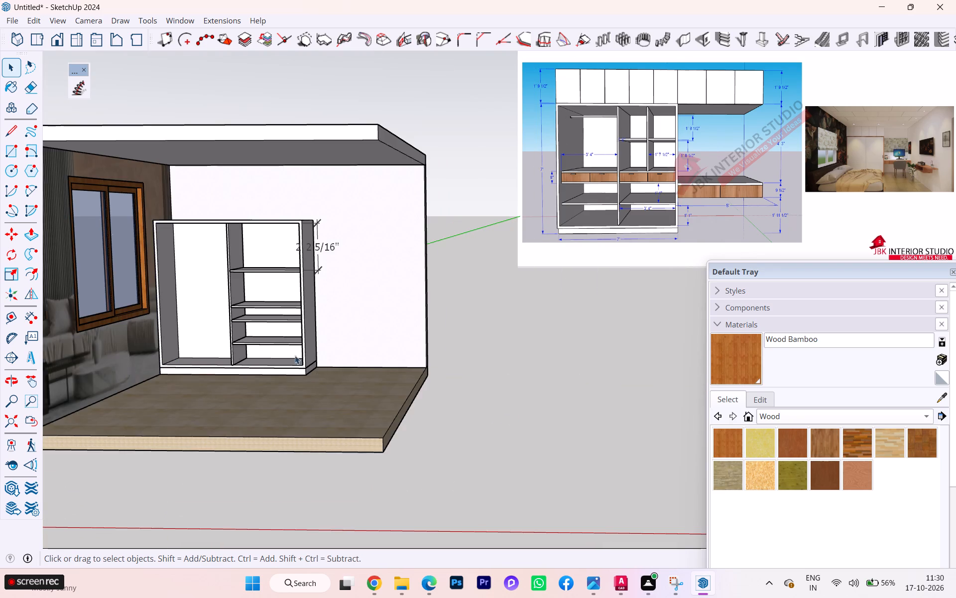
Delete the vertical partition that separates the wardrobe's two bays.
scroll(294, 355, "up", 2)
scroll(291, 350, "down", 1)
scroll(285, 347, "up", 3)
left_click(221, 350)
key("Delete")
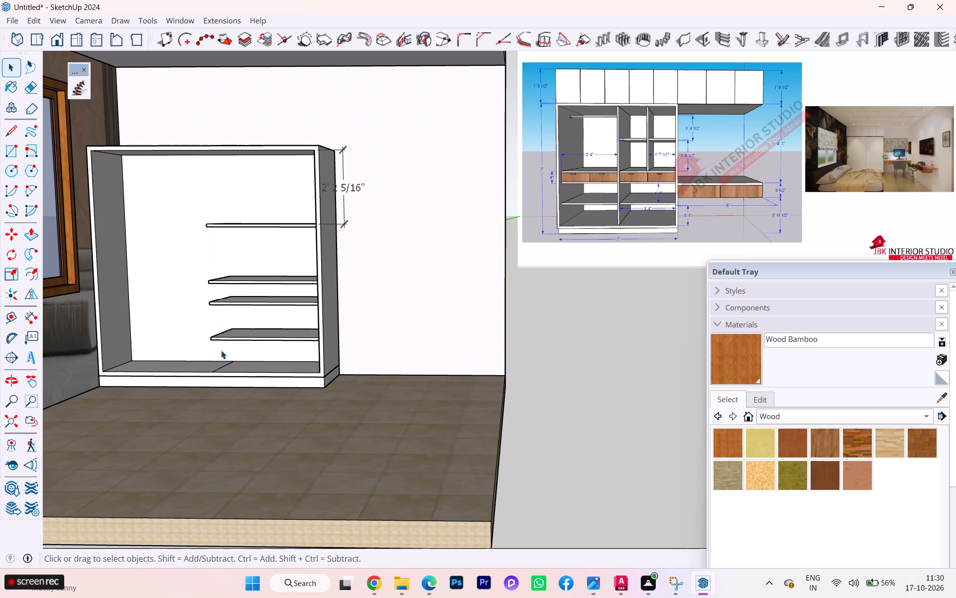
Paste the copied side face in place, outside the carcass group.
scroll(227, 344, "down", 2)
scroll(237, 357, "up", 4)
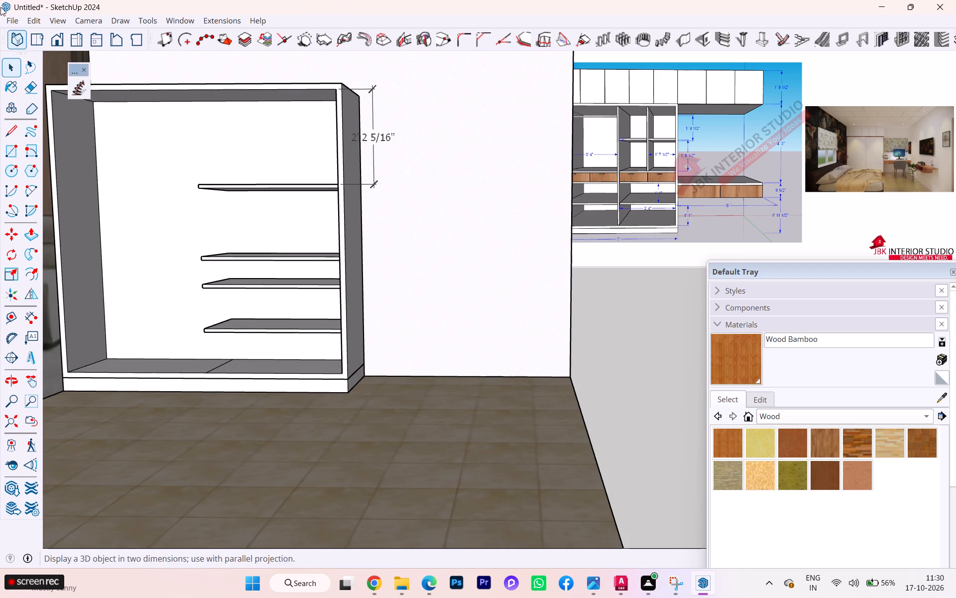
left_click(29, 17)
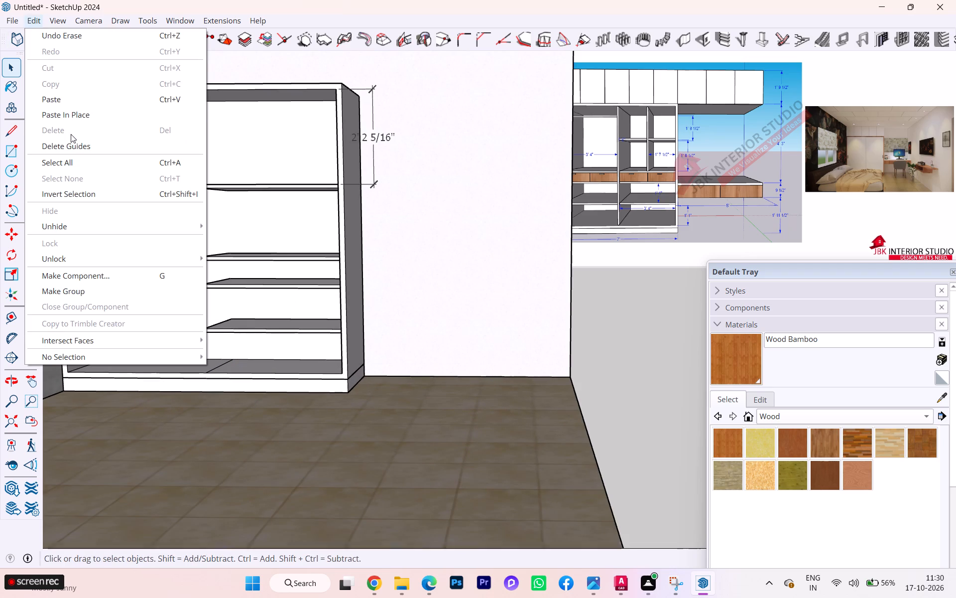
left_click(83, 118)
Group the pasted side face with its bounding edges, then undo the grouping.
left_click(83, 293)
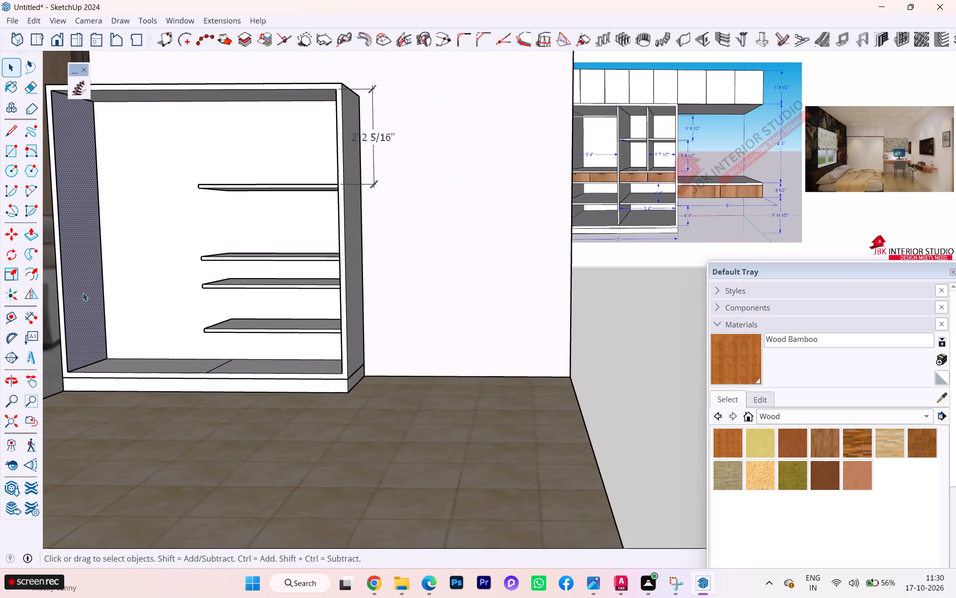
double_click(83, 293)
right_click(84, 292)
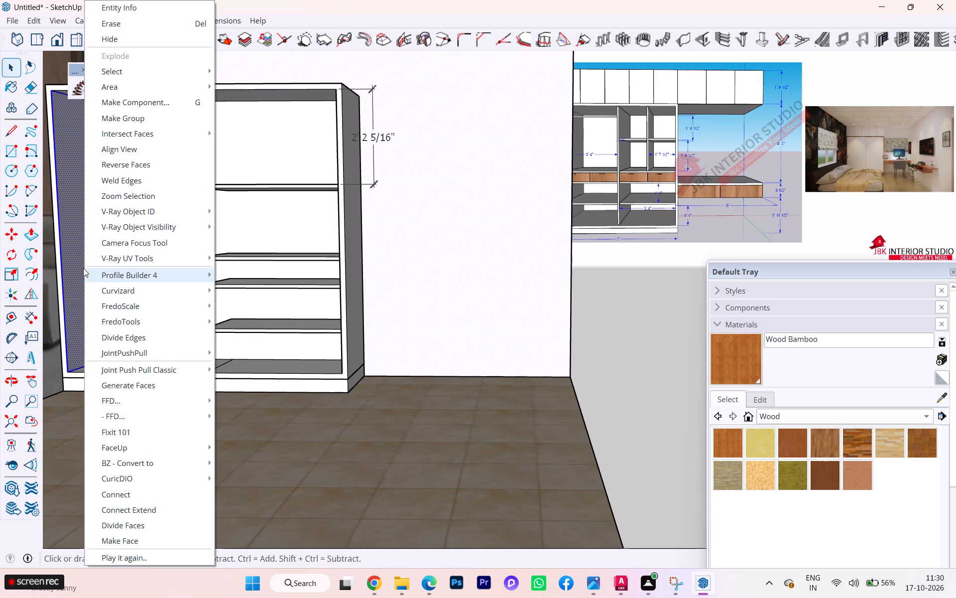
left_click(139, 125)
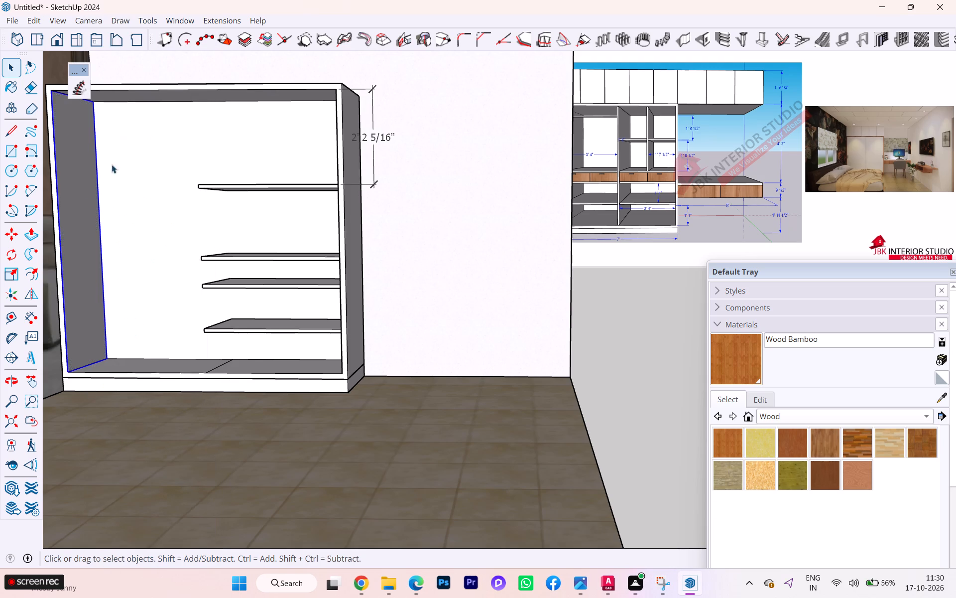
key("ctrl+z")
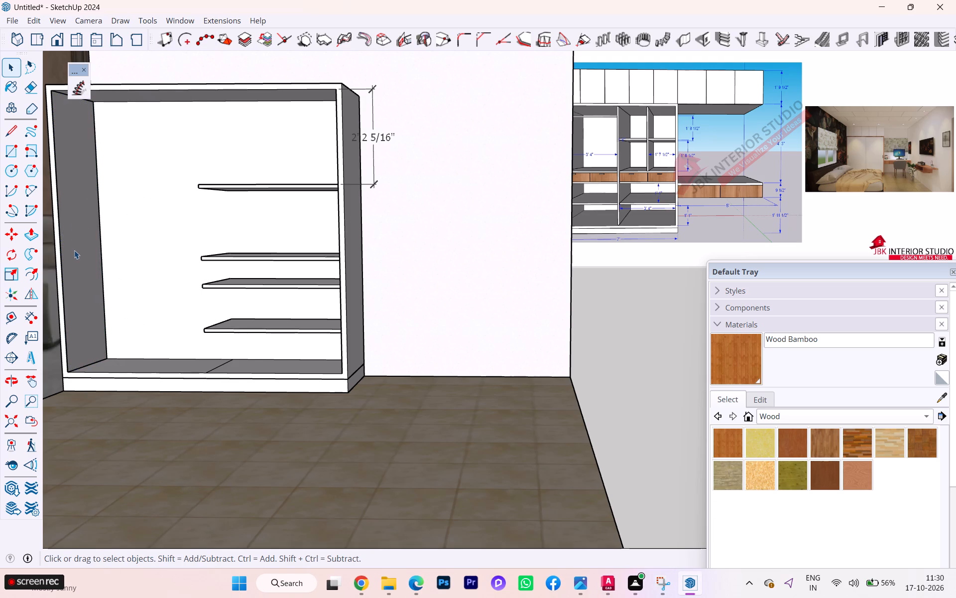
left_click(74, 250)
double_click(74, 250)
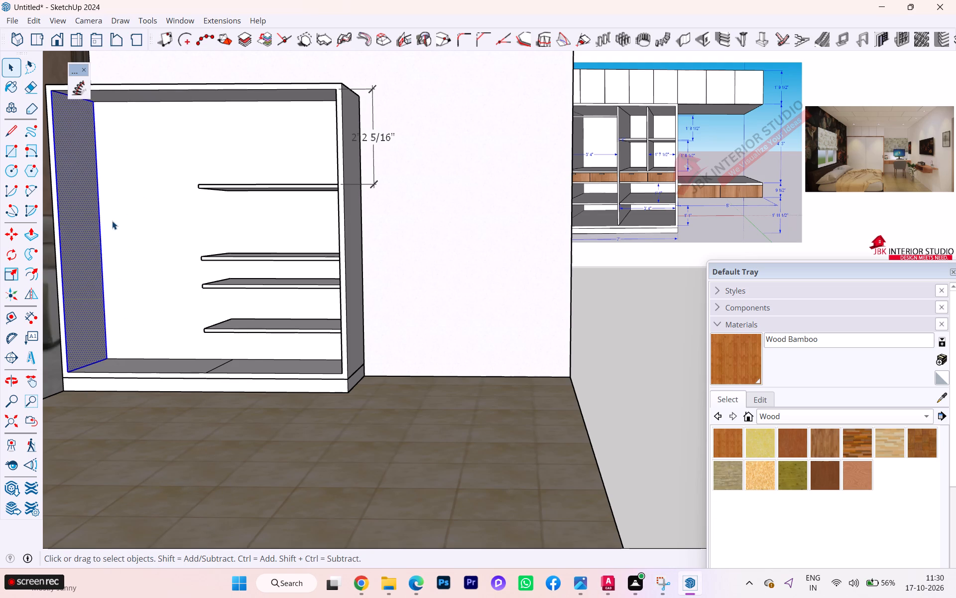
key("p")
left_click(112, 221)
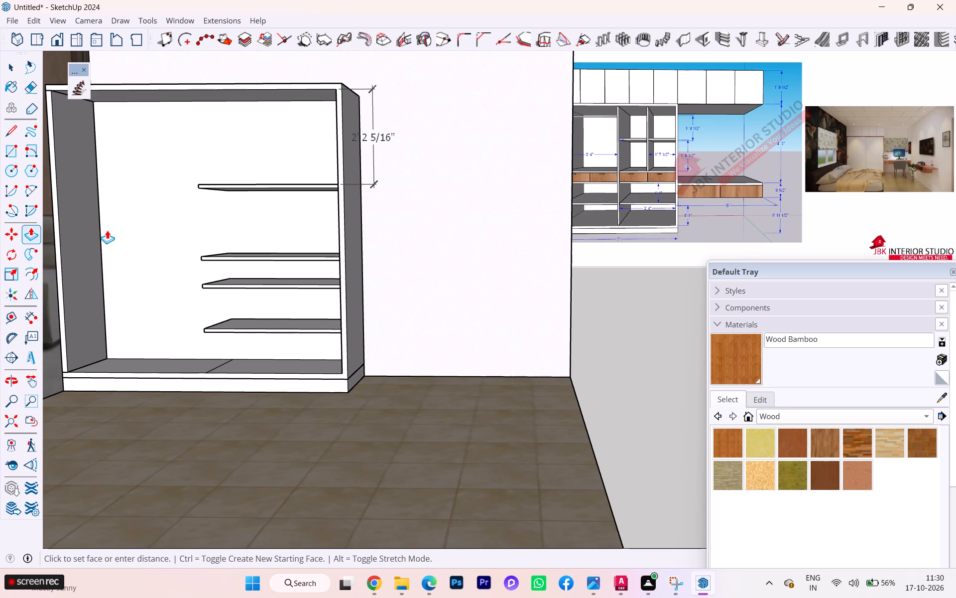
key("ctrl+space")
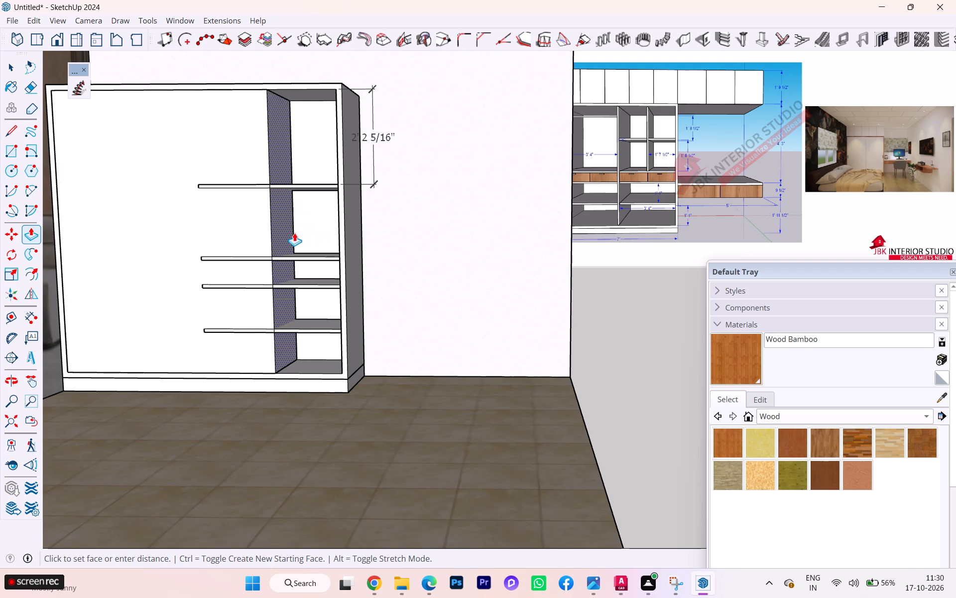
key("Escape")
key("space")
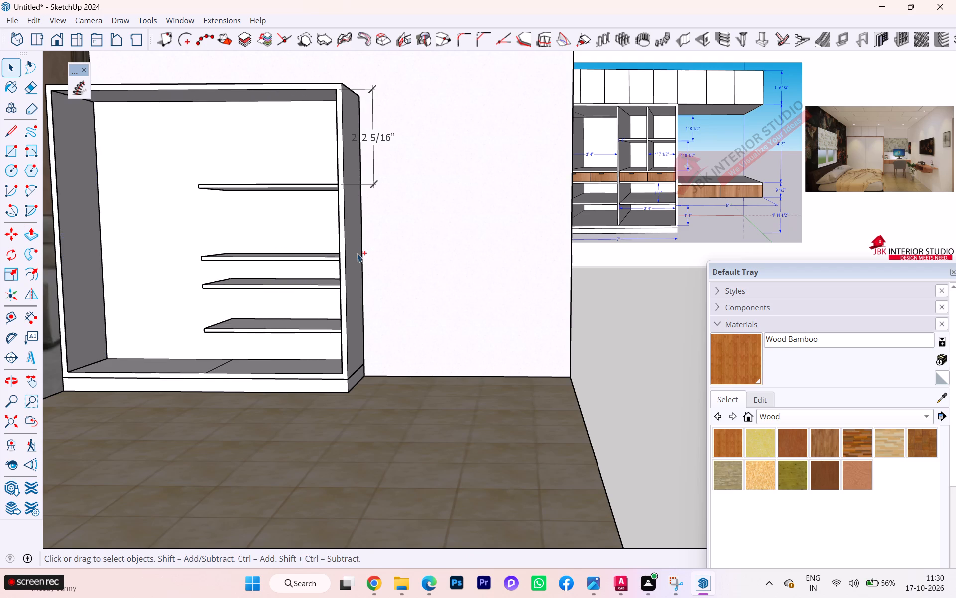
Undo the side-face paste and the deletion of the vertical partition between the wardrobe's two bays.
key("ctrl+z")
key("ctrl+z")
key("ctrl+z")
key("ctrl+z")
key("ctrl+z")
key("ctrl+z")
key("ctrl+z")
key("ctrl+z")
key("ctrl+z")
key("ctrl+z")
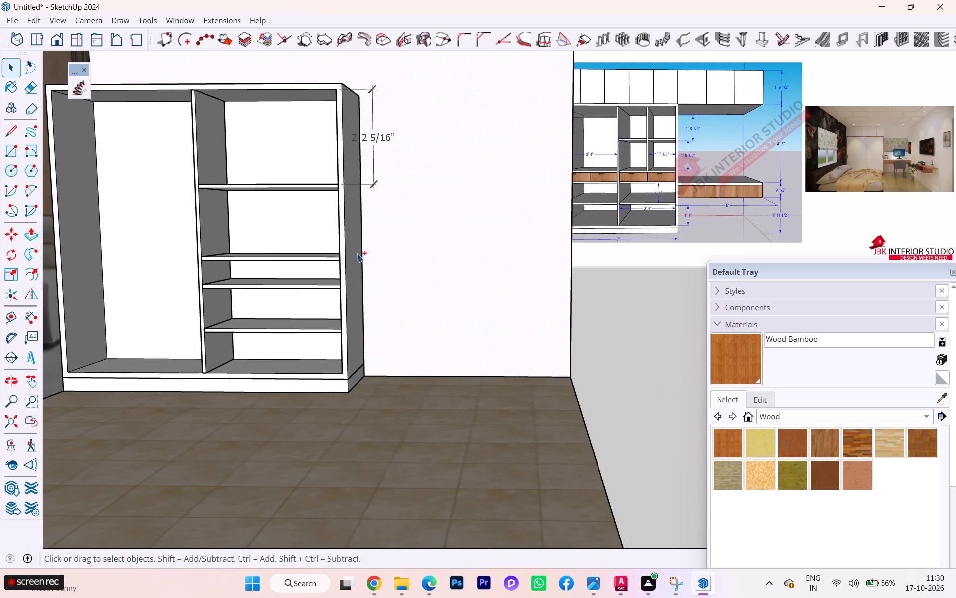
key("ctrl+z")
key("ctrl+z")
key("ctrl+z")
key("ctrl+z")
key("ctrl+z")
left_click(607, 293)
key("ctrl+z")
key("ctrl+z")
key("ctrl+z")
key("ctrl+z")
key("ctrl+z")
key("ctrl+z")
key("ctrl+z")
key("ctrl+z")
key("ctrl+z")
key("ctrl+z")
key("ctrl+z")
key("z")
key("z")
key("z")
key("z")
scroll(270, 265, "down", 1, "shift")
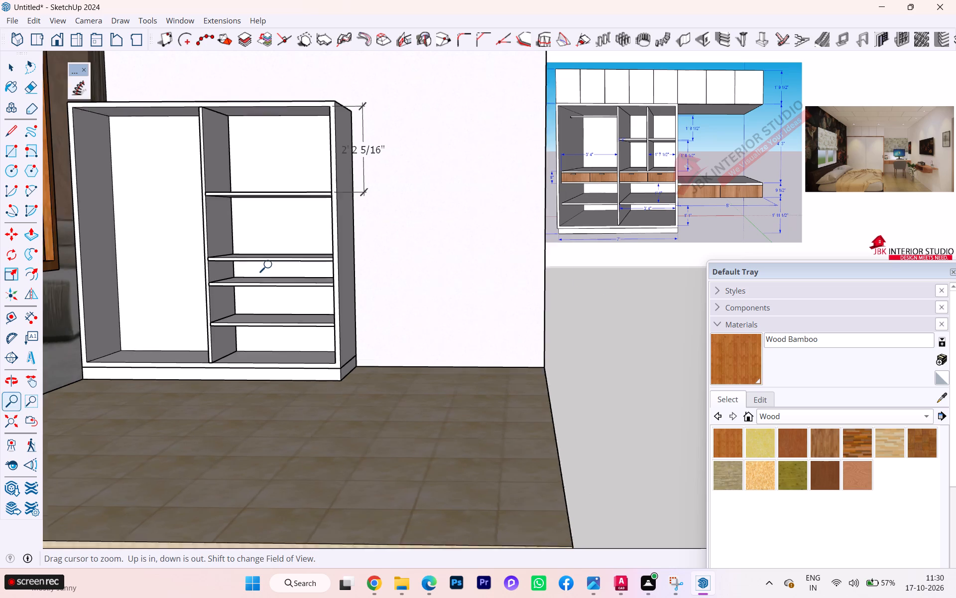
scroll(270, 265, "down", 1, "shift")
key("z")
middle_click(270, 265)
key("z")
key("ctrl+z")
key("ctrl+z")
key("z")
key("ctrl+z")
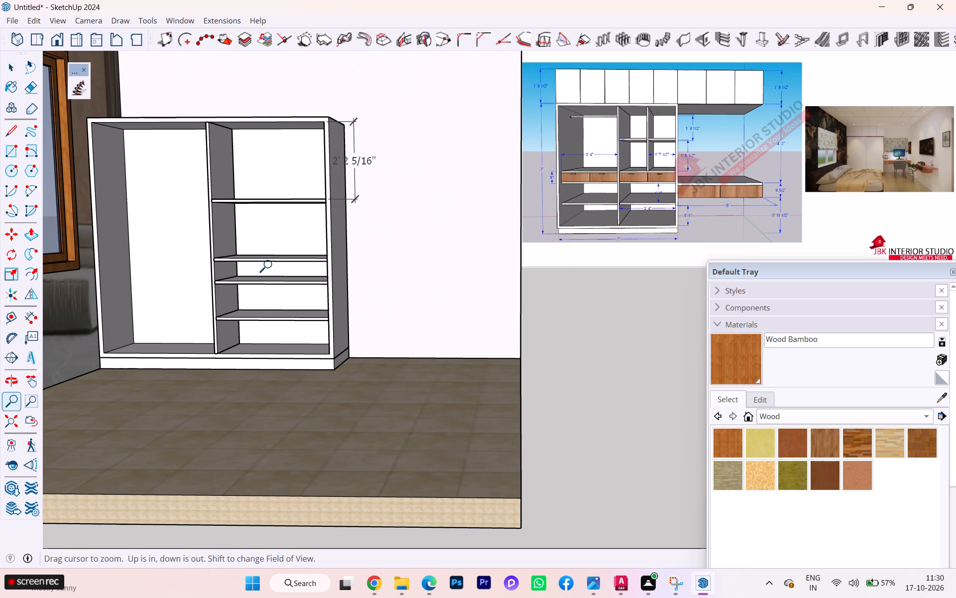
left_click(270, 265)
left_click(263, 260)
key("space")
Delete the three upper shelves from the wardrobe's partitioned shelf bay, keeping only the lowest shelf.
left_click(239, 255)
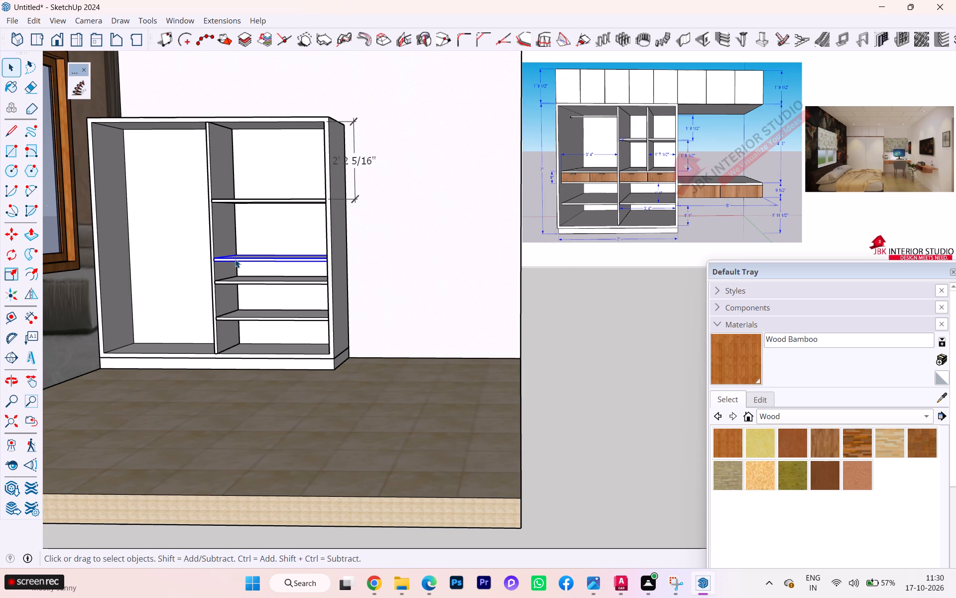
scroll(239, 261, "down", 1)
scroll(239, 261, "up", 1)
scroll(239, 261, "down", 1)
middle_click_drag(239, 261, 351, 267)
scroll(218, 297, "up", 2)
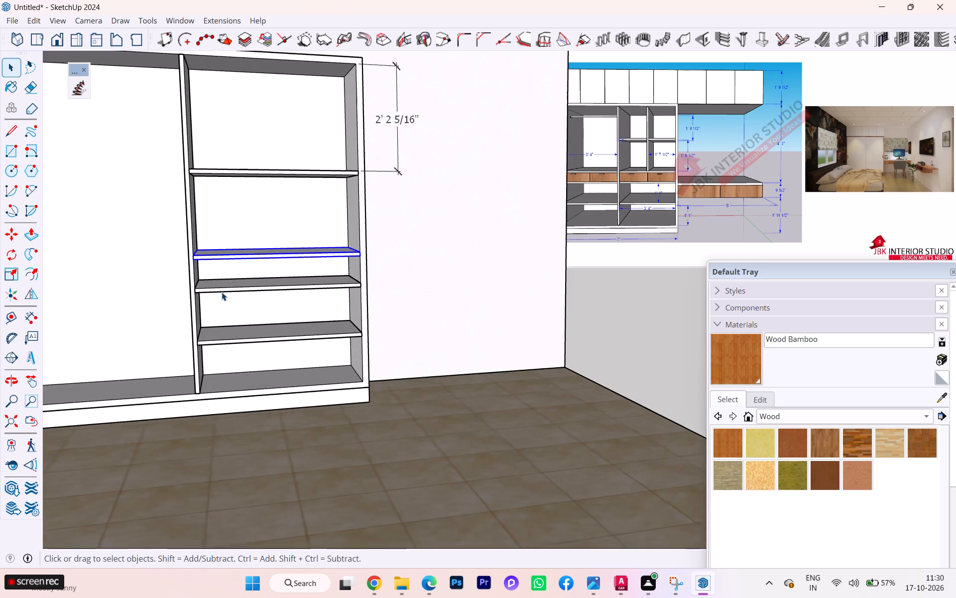
scroll(222, 292, "up", 3)
left_click(274, 344)
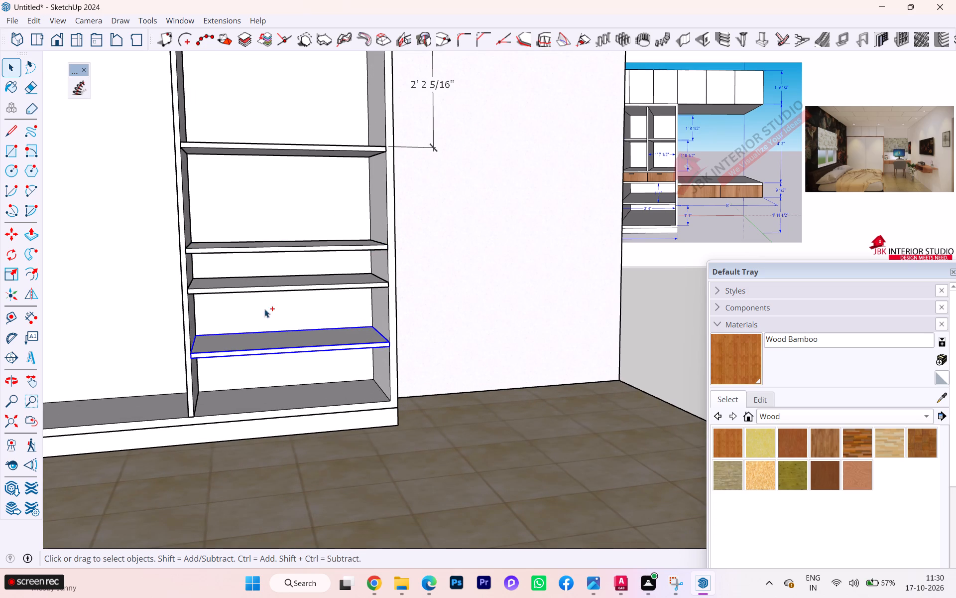
left_click(264, 285, "ctrl")
left_click(265, 257, "ctrl")
left_click(266, 250, "ctrl")
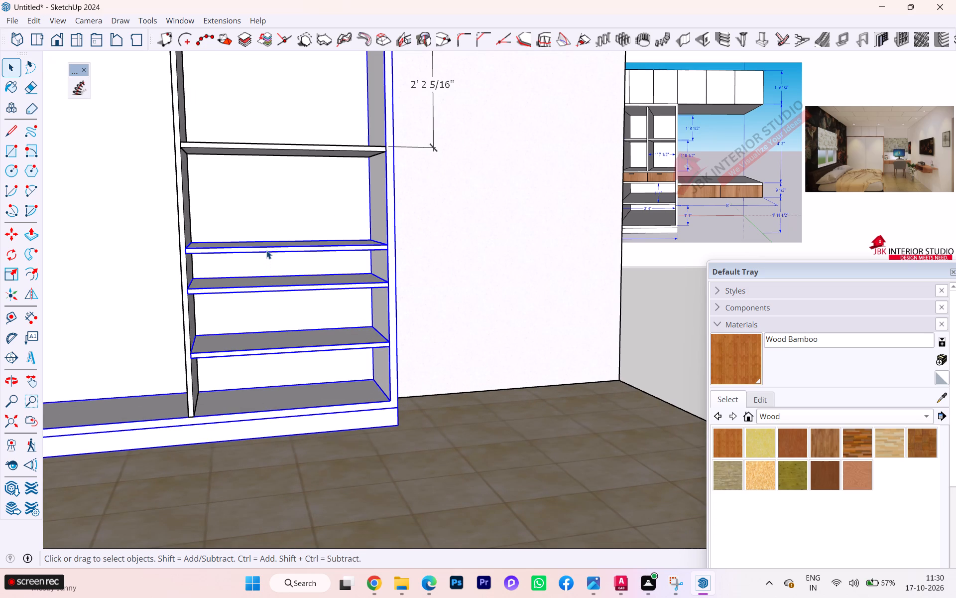
left_click(270, 348)
key("space")
left_click(278, 287)
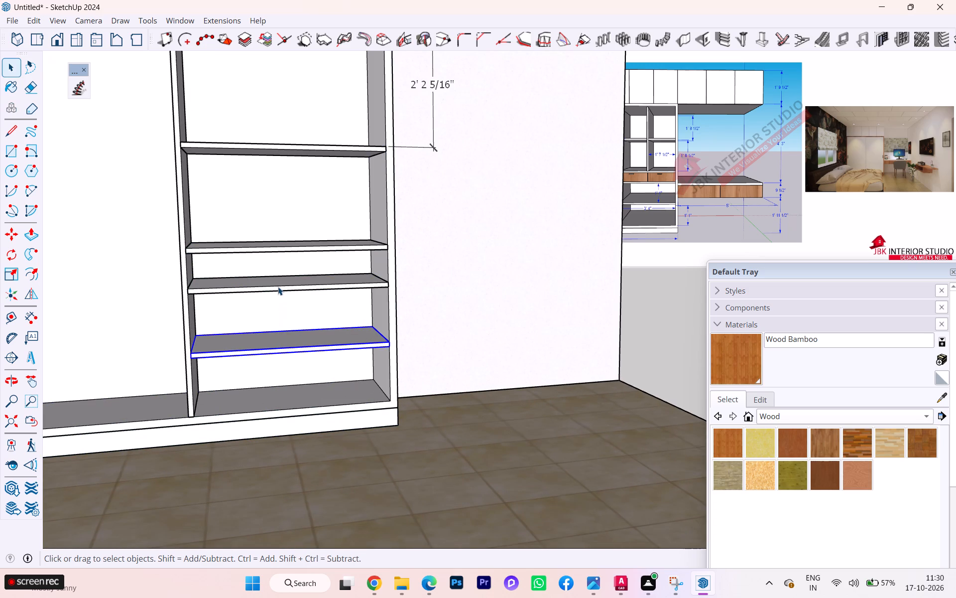
left_click(277, 248)
left_click(290, 149, "ctrl")
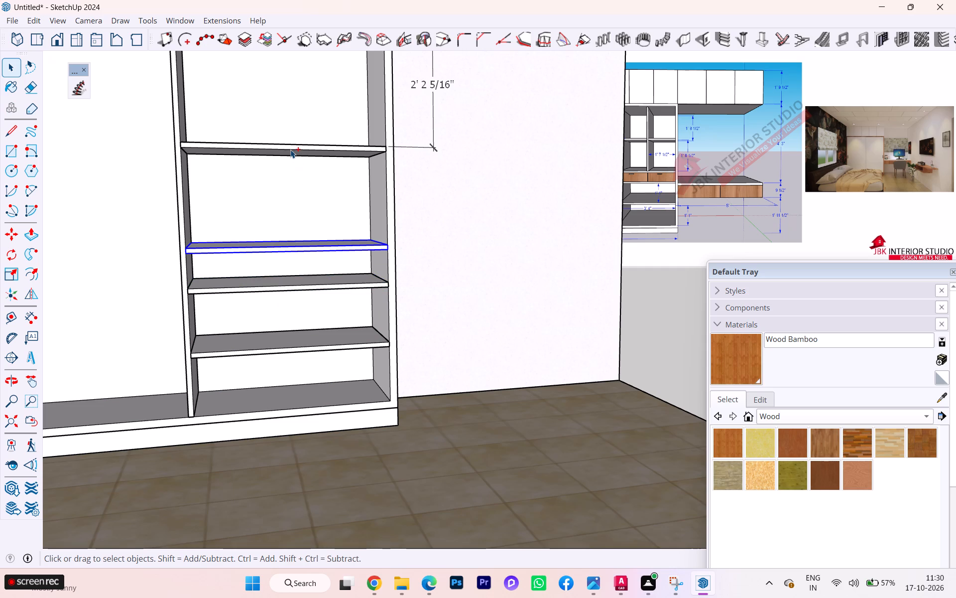
left_click(281, 290, "ctrl")
key("Delete")
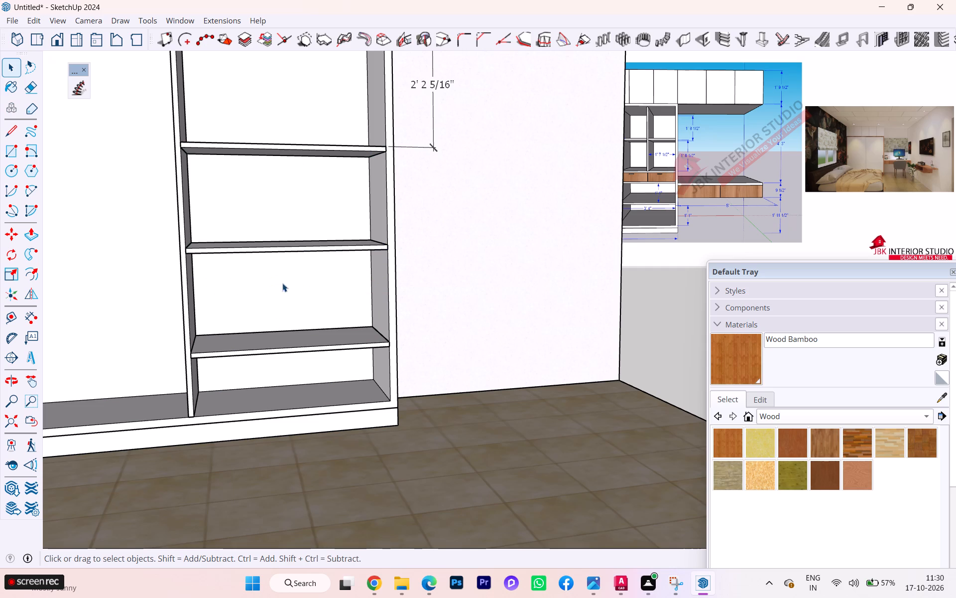
left_click(298, 246)
key("Delete")
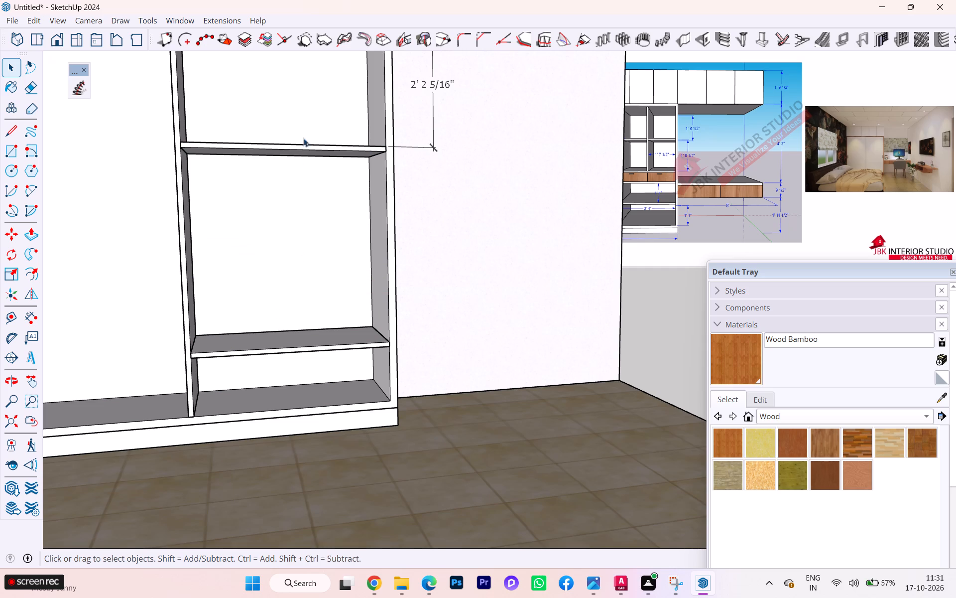
left_click(300, 147)
key("Delete")
Move the remaining shelf 1" back into the wardrobe, away from the front edge of the carcass.
scroll(326, 209, "down", 1)
middle_click_drag(325, 212, 127, 268)
scroll(232, 287, "up", 4)
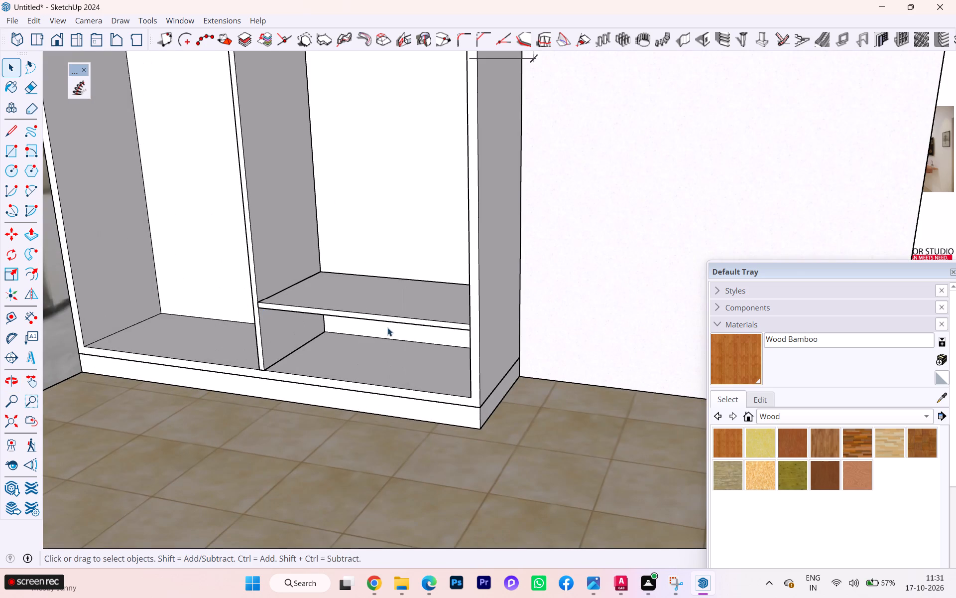
left_click(399, 323)
scroll(456, 327, "down", 1)
scroll(456, 327, "up", 14)
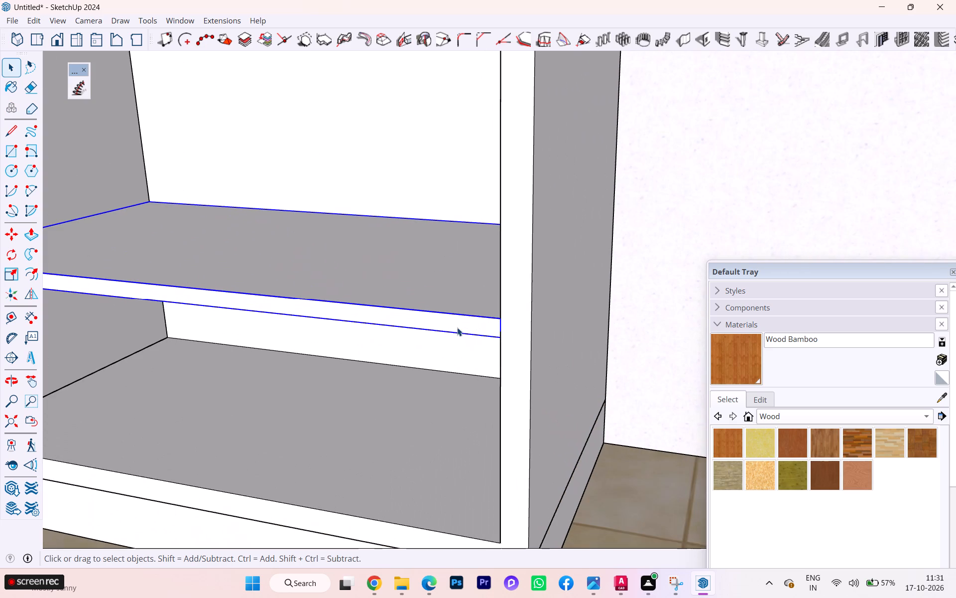
key("m")
key("Return")
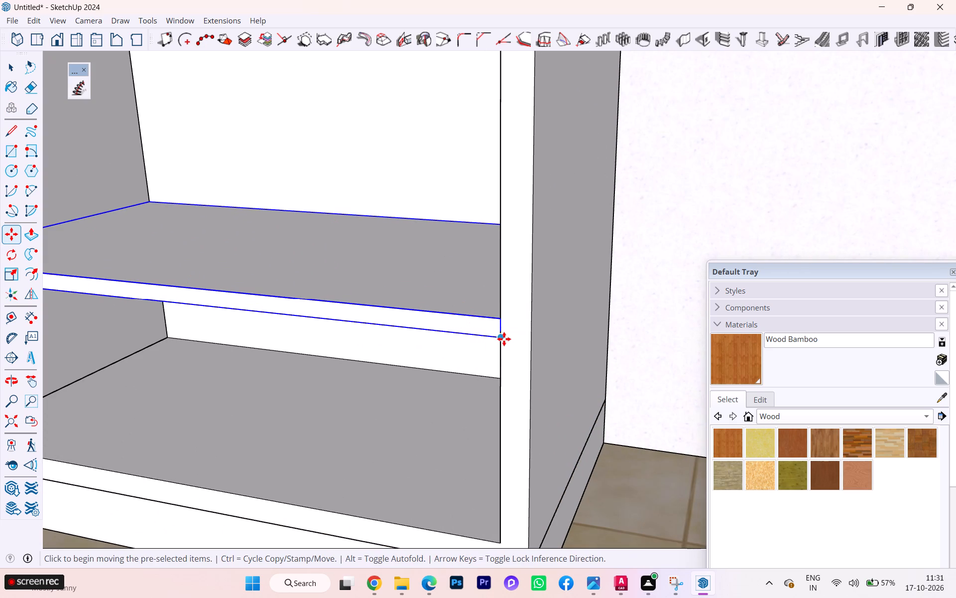
left_click(504, 339)
key("1")
key("Return")
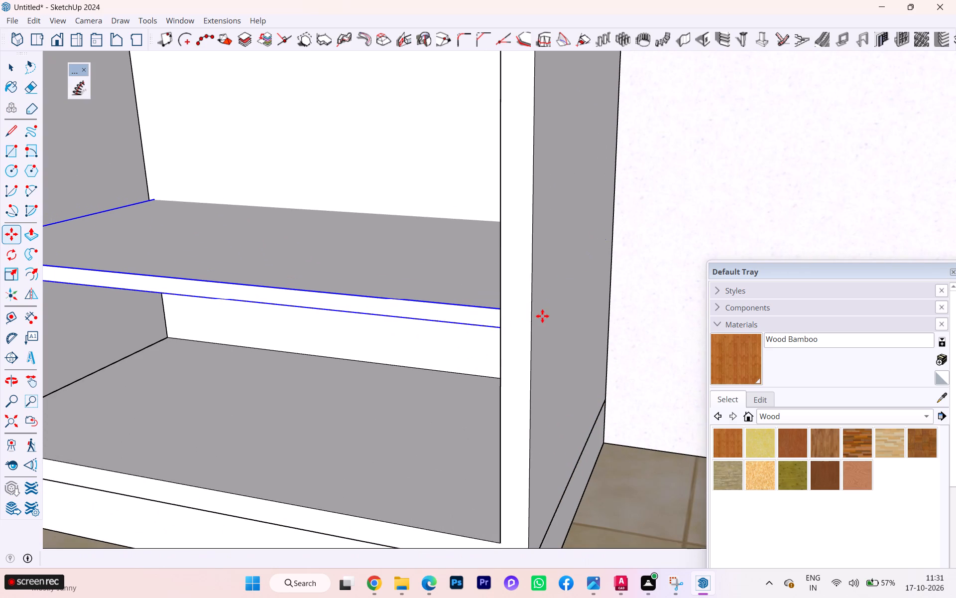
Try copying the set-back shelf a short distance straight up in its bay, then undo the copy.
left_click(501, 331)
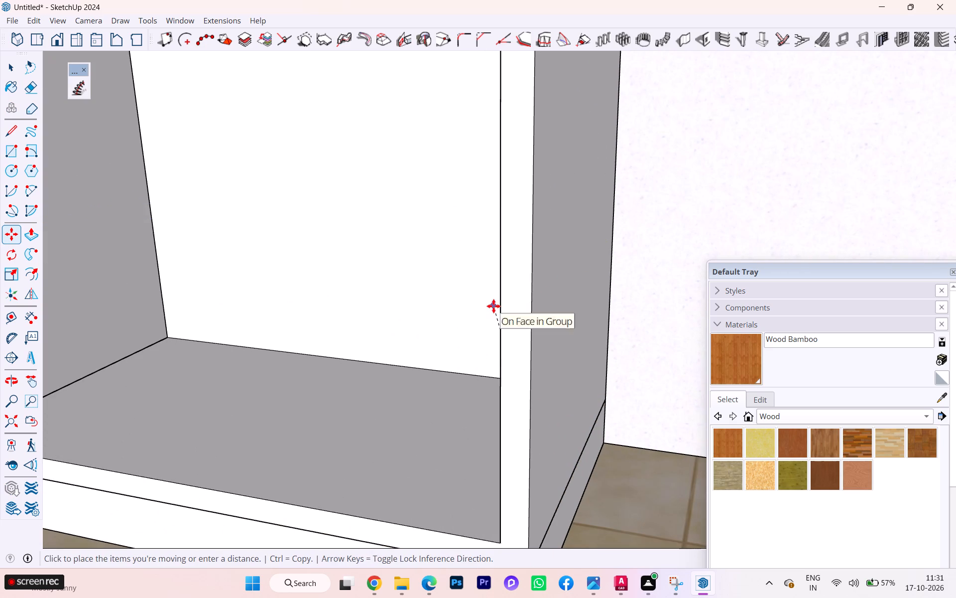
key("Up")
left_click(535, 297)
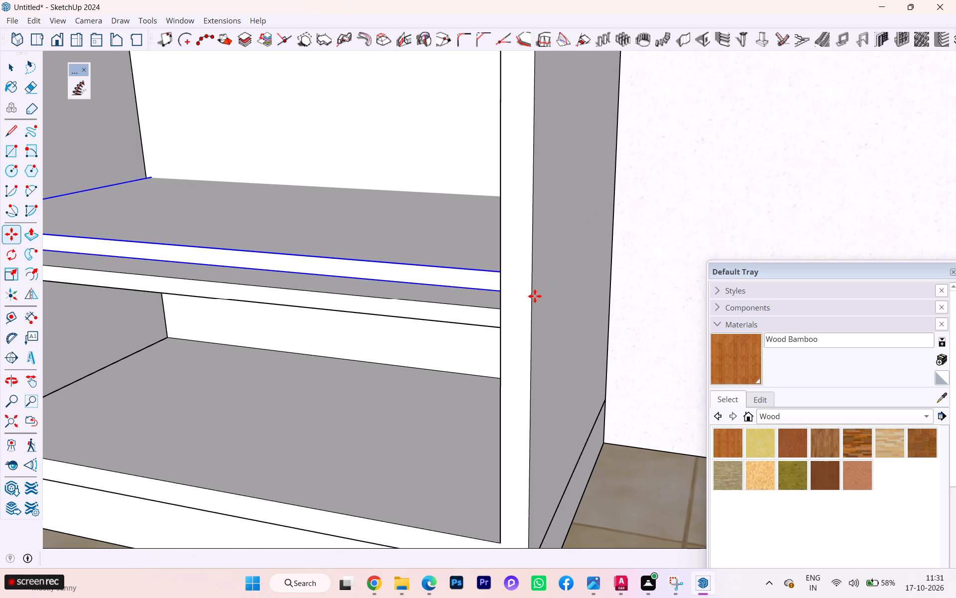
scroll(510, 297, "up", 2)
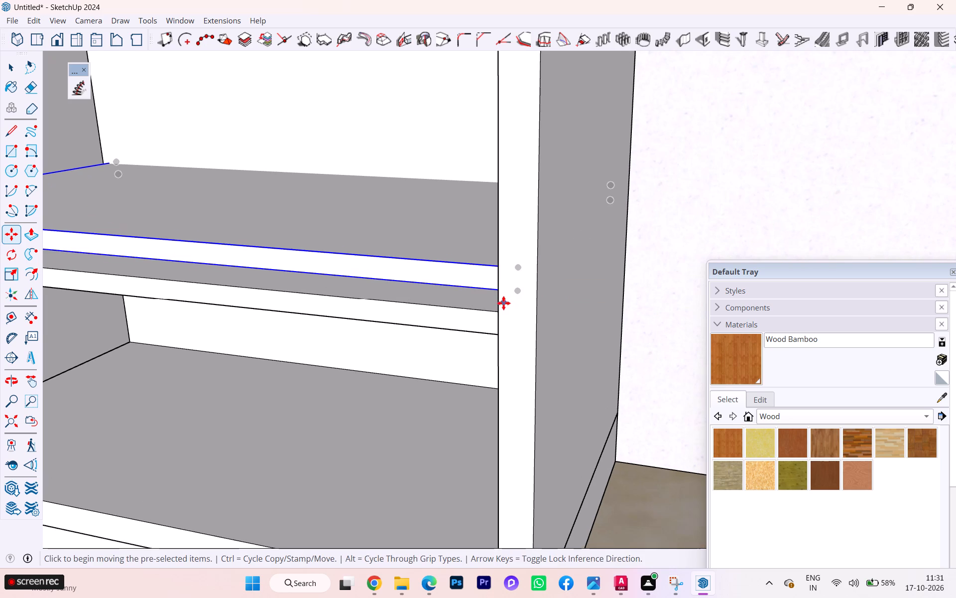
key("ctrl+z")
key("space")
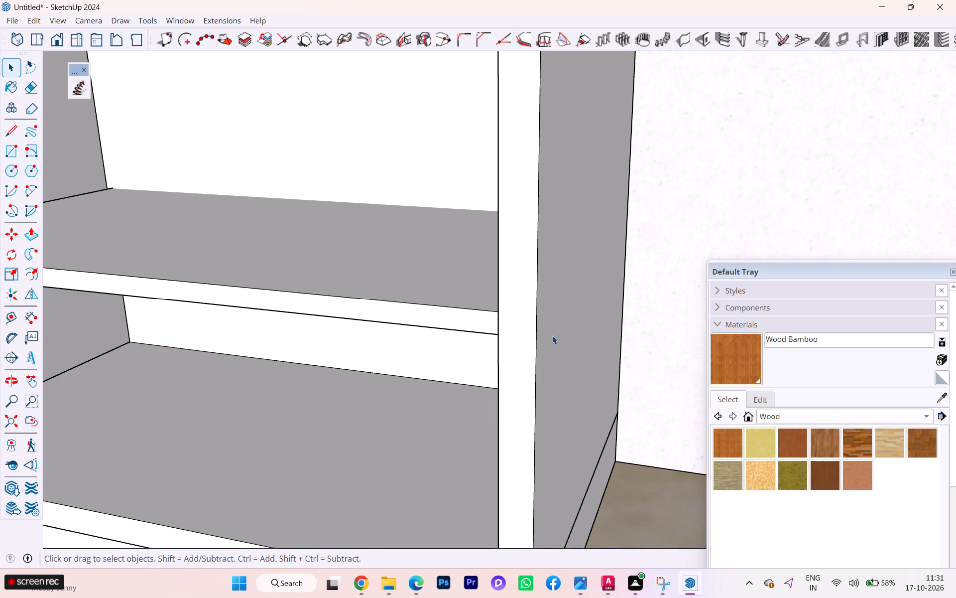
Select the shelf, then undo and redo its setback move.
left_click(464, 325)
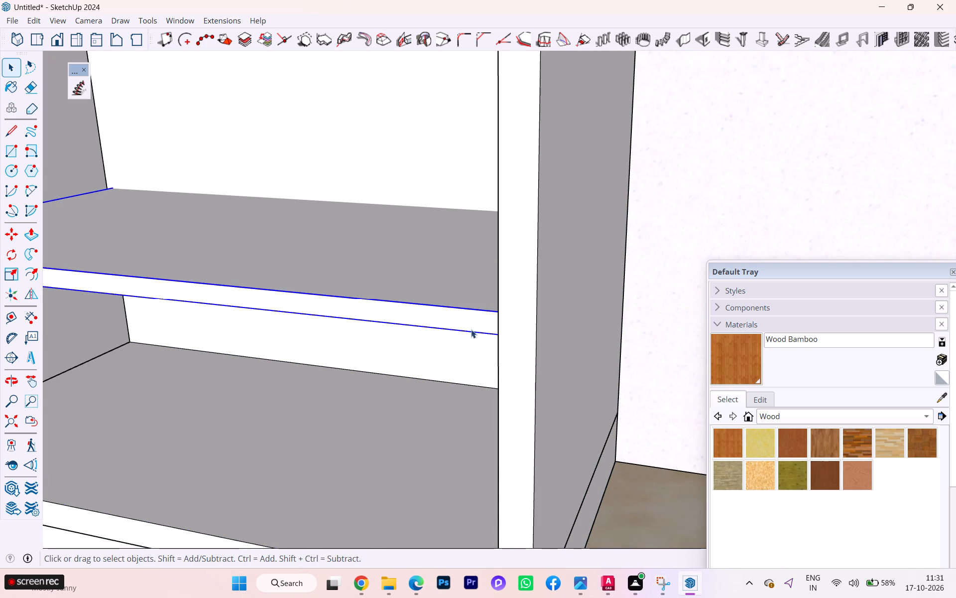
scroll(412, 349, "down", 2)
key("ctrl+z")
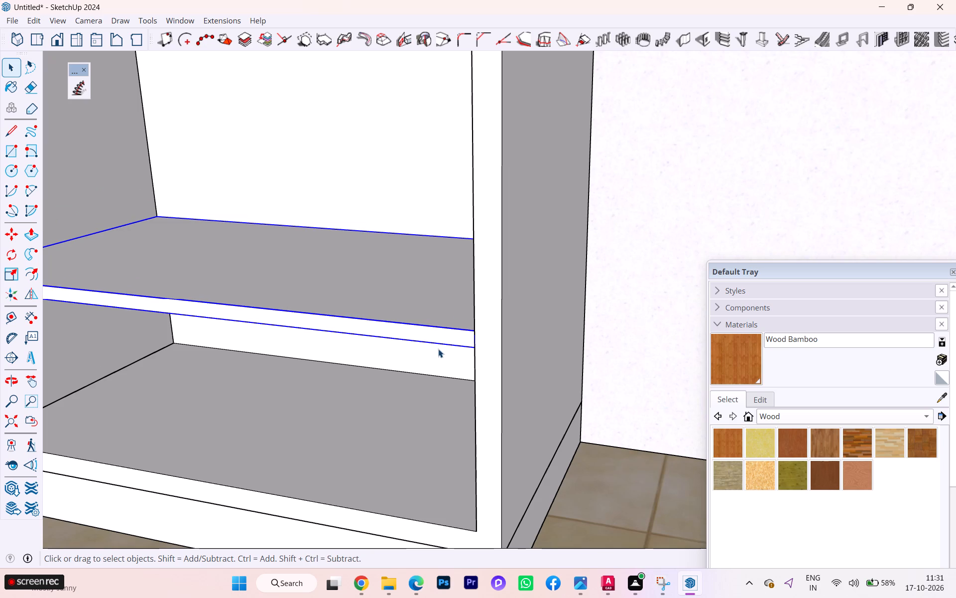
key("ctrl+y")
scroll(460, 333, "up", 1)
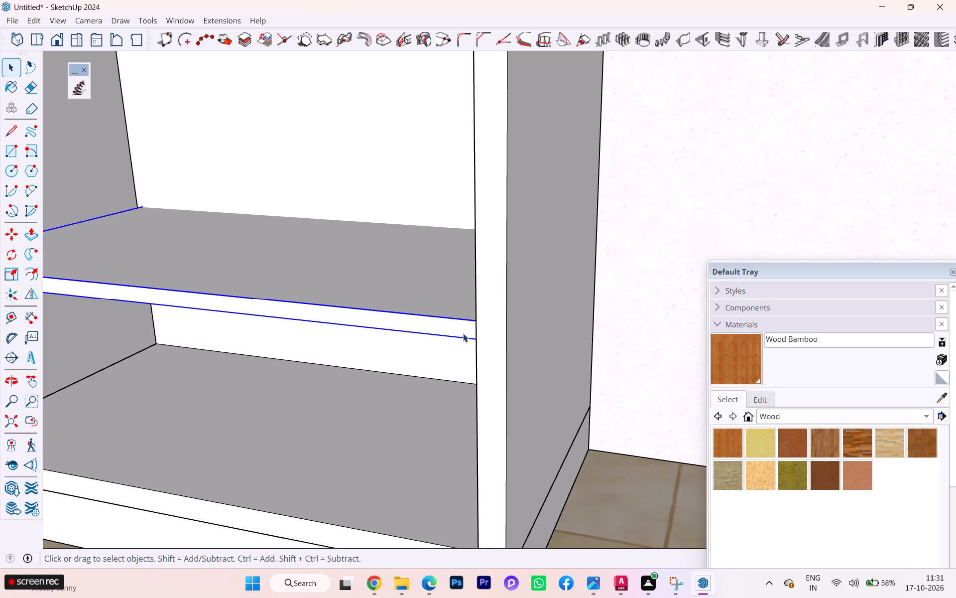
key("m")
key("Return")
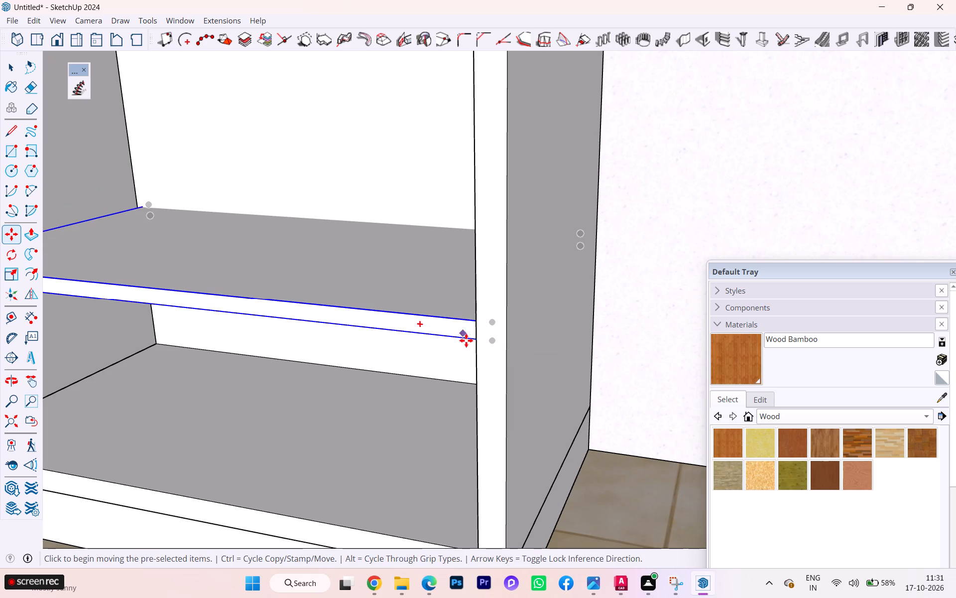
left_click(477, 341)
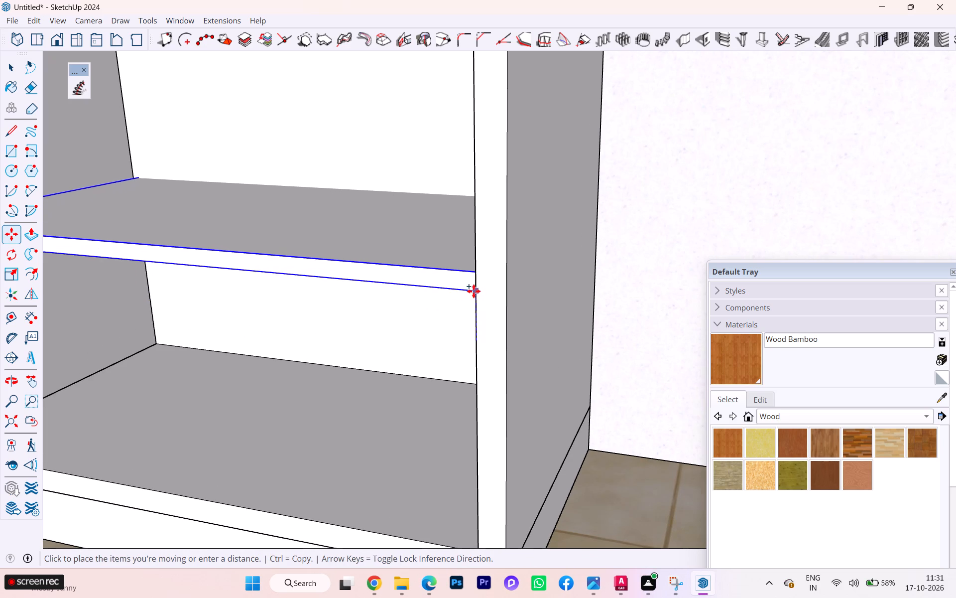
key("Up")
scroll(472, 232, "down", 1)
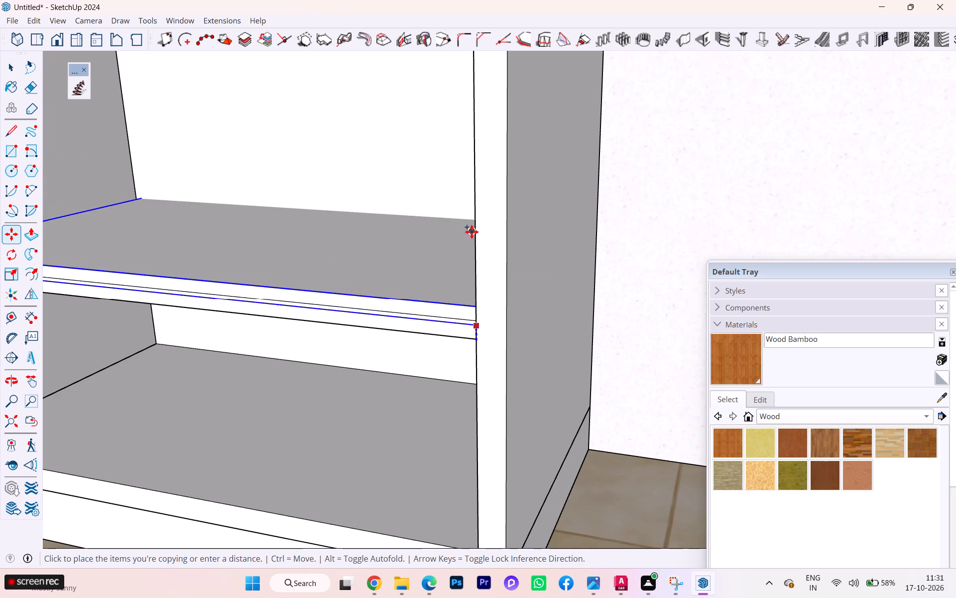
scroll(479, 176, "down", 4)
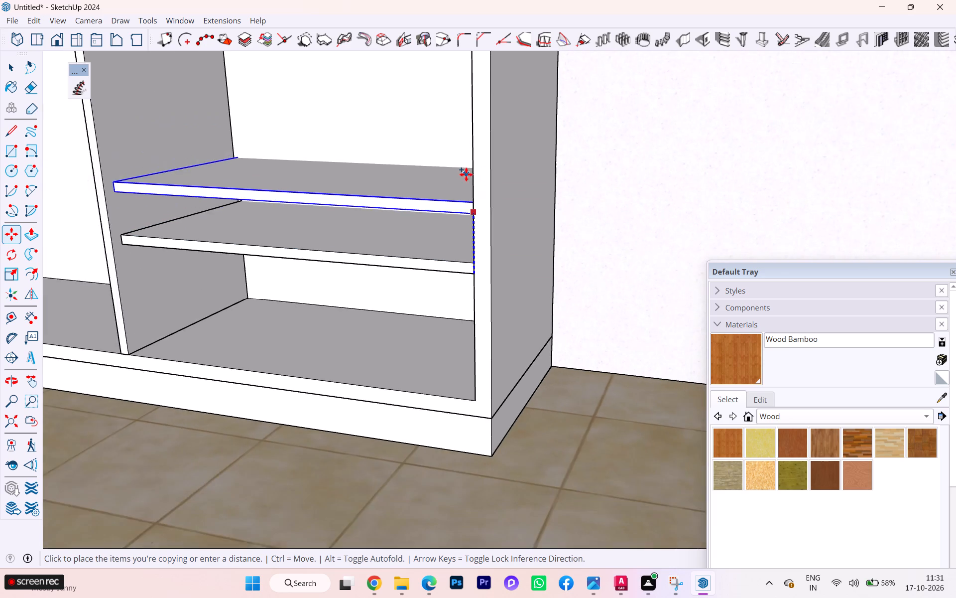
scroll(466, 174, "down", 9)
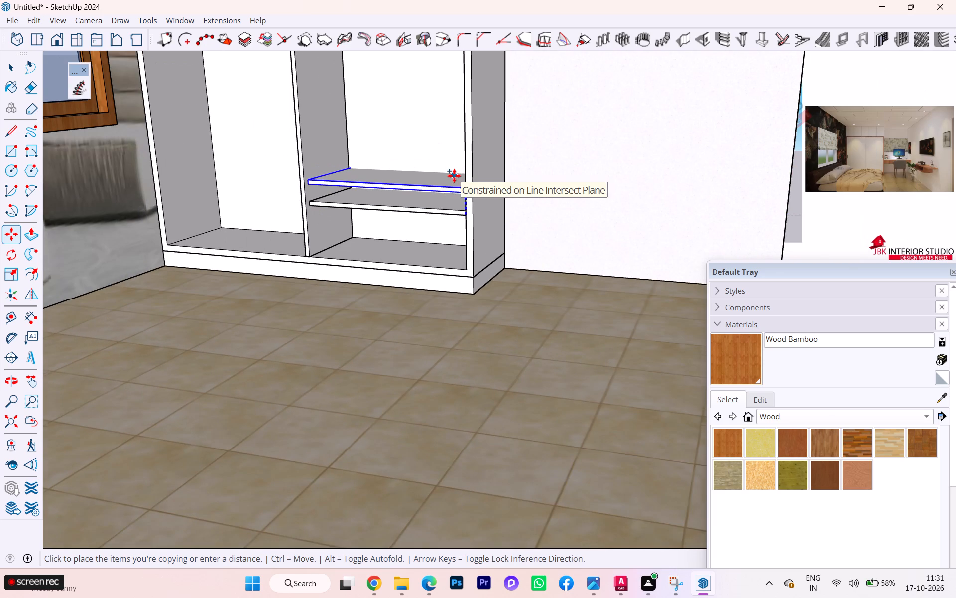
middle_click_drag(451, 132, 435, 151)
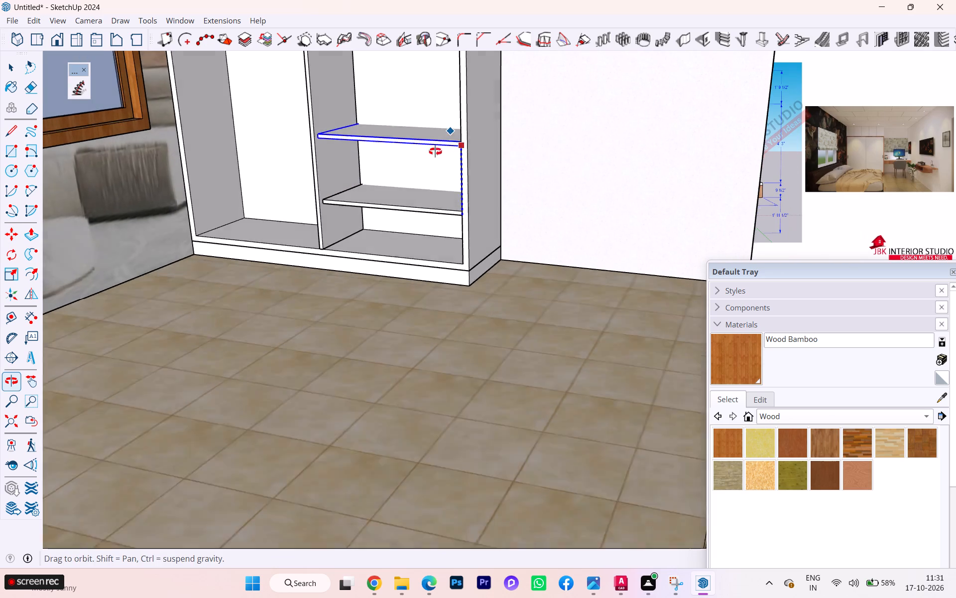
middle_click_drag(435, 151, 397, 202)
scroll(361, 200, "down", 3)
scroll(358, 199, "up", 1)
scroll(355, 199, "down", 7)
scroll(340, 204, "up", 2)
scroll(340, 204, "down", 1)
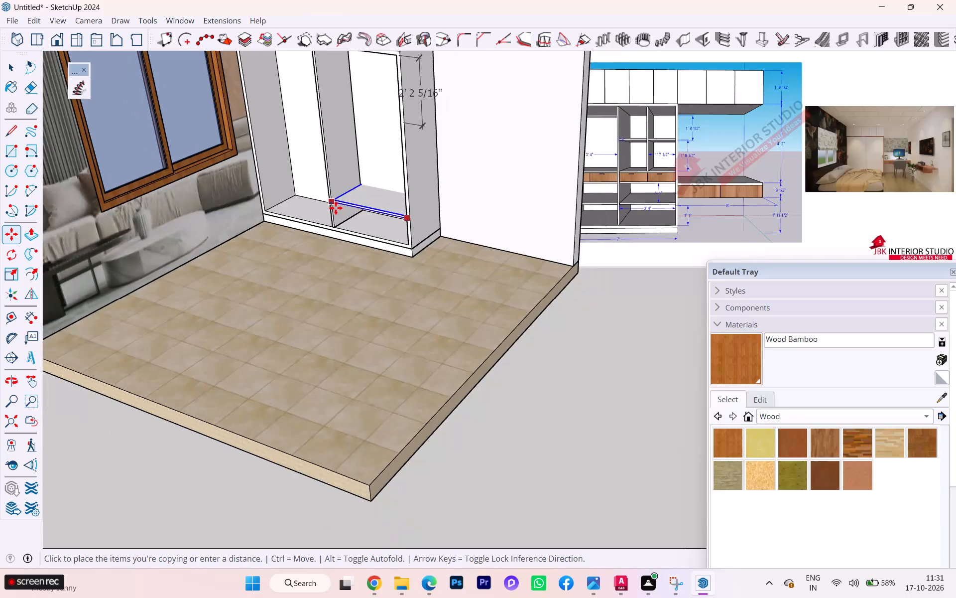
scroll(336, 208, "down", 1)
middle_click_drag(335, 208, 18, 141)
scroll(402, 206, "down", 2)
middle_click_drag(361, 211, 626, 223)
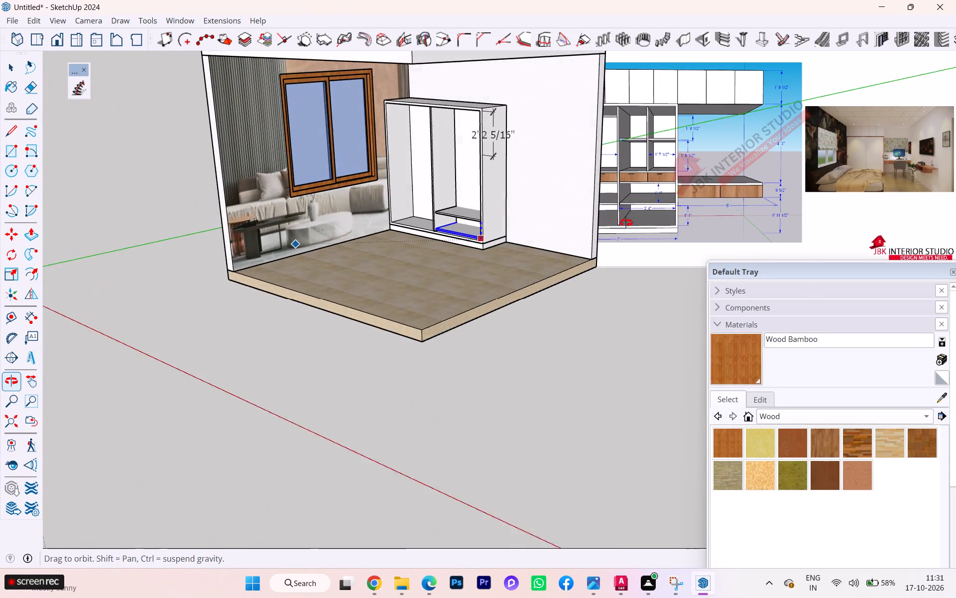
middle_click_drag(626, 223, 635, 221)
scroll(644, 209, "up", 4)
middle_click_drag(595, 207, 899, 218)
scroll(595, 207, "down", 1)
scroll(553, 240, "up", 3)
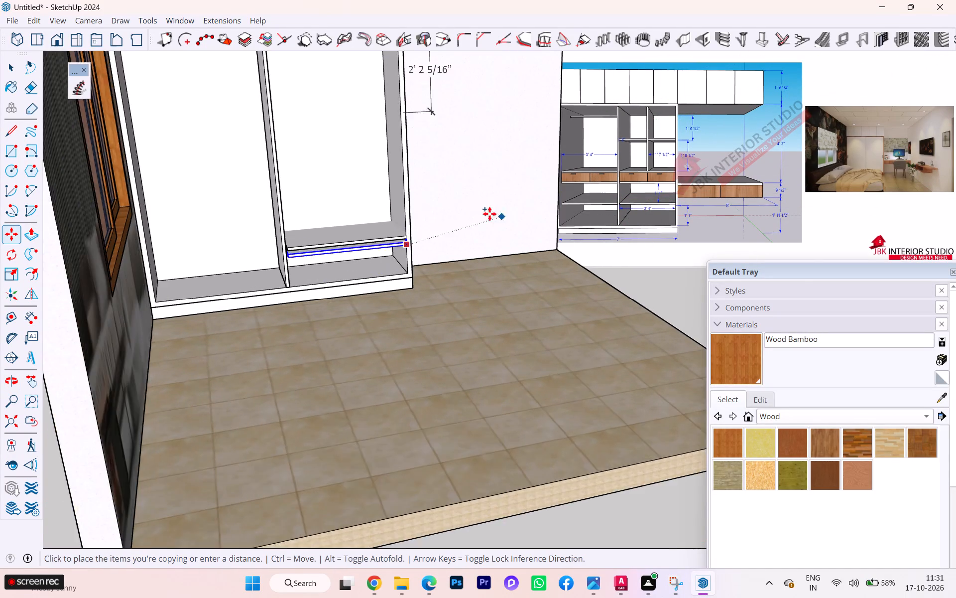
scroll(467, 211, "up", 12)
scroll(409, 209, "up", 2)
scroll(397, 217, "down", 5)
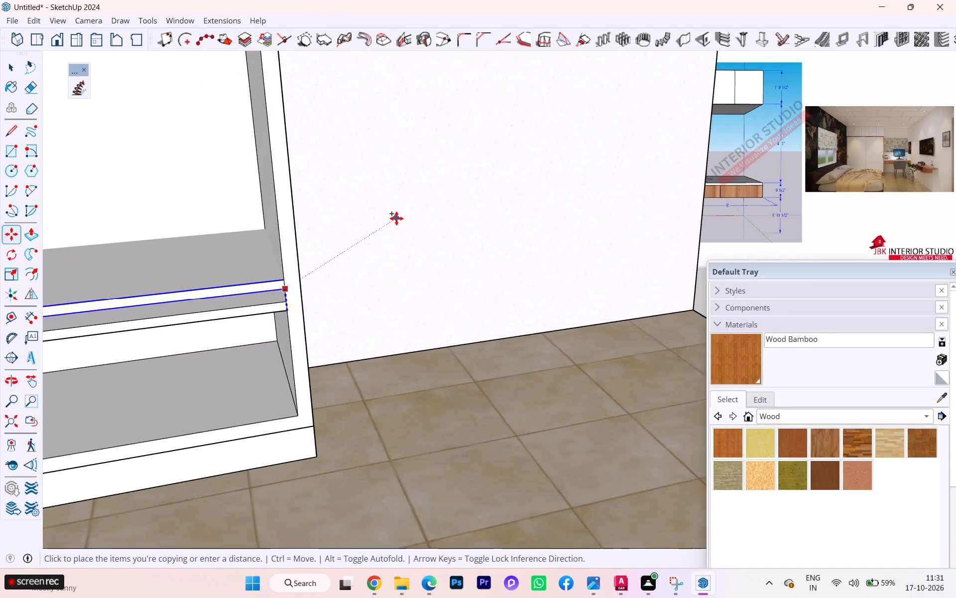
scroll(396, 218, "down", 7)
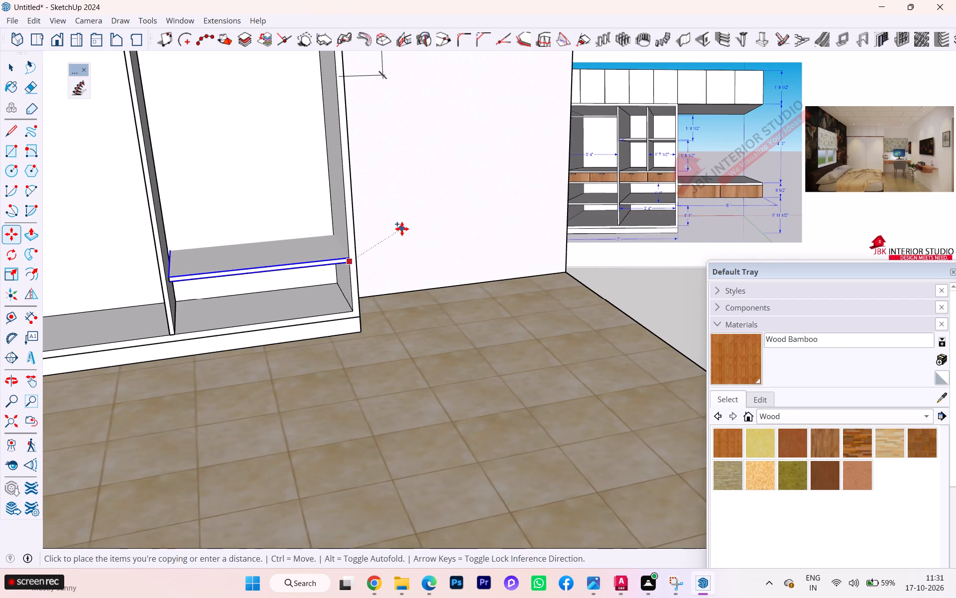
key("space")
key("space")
Move the shelf sideways so its front corner meets the inner edge of the wardrobe's outer side panel.
scroll(258, 262, "up", 5)
middle_click_drag(266, 256, 294, 255)
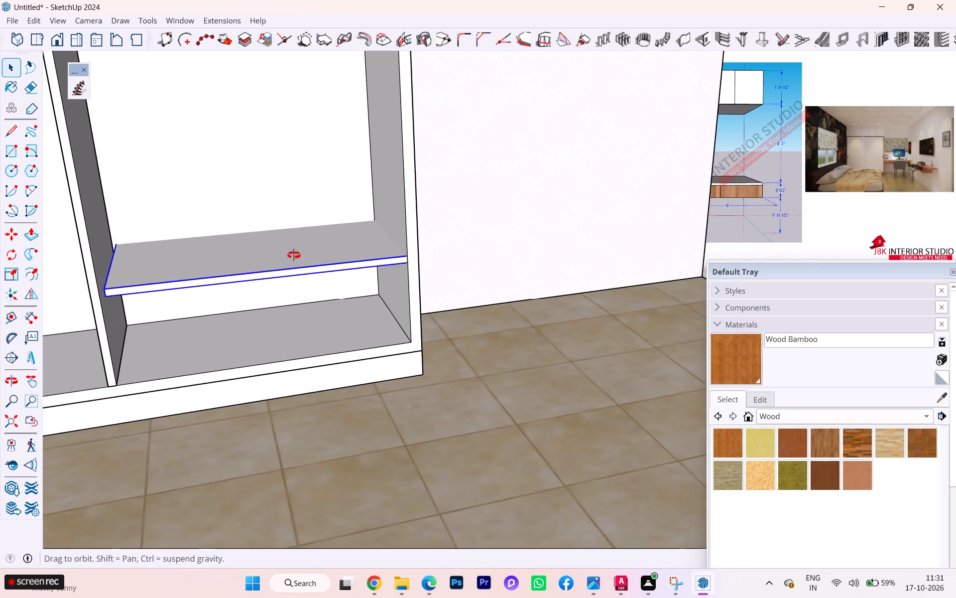
middle_click_drag(294, 255, 306, 255)
left_click(271, 281)
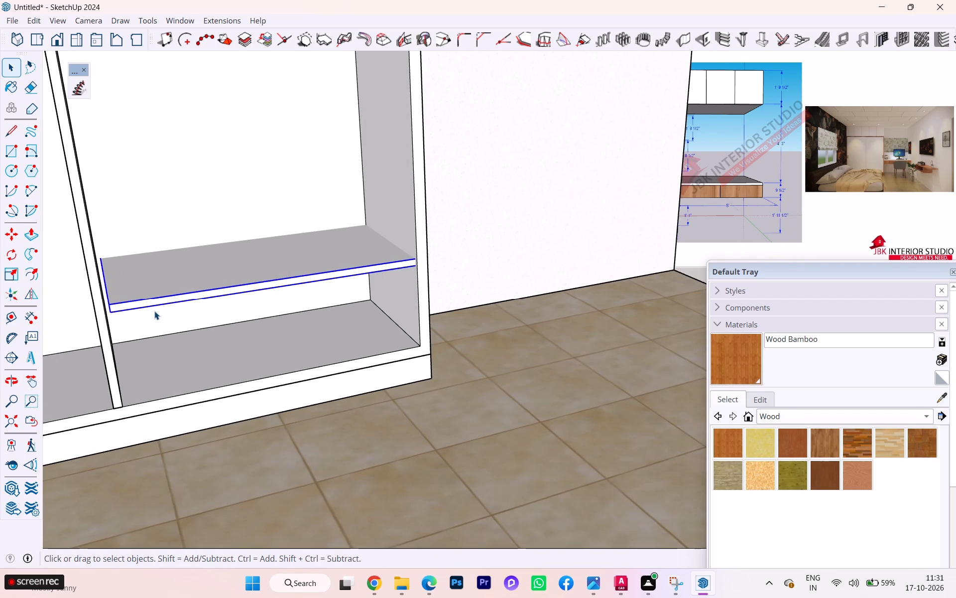
key("m")
key("Return")
scroll(145, 321, "down", 1)
scroll(143, 322, "up", 4)
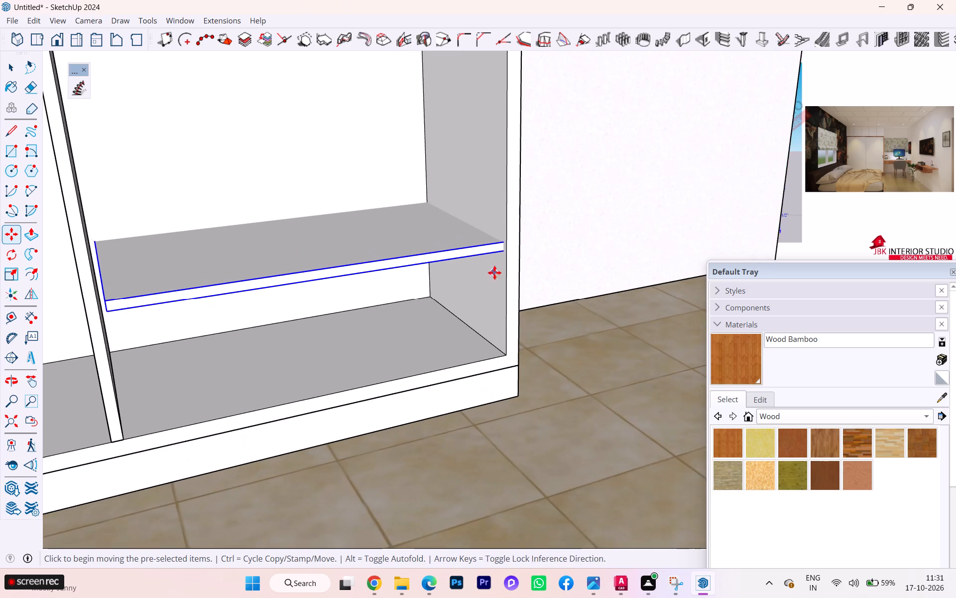
scroll(497, 271, "up", 4)
scroll(509, 256, "down", 1)
scroll(509, 256, "up", 2)
left_click(498, 239)
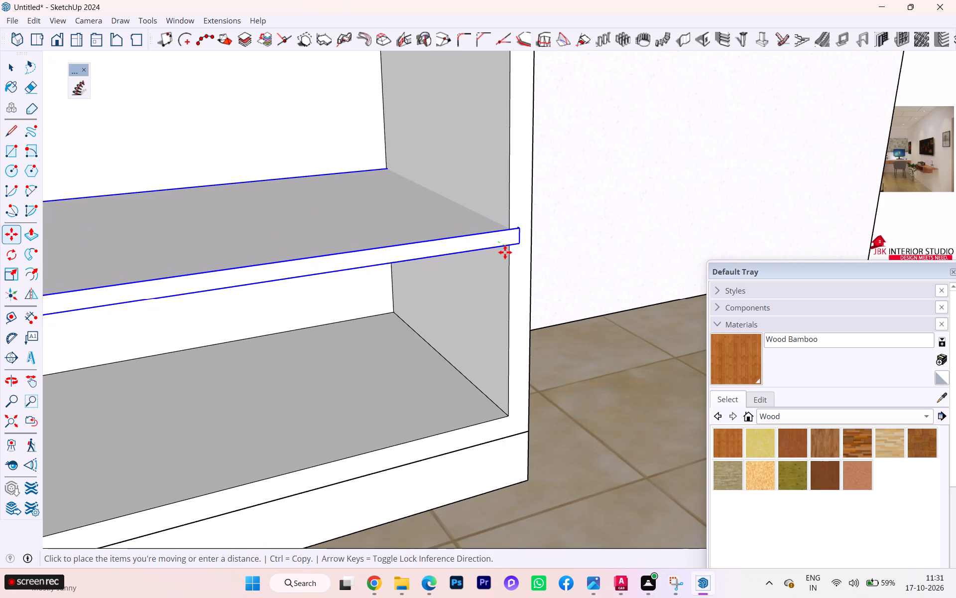
left_click(505, 252)
scroll(518, 237, "up", 3)
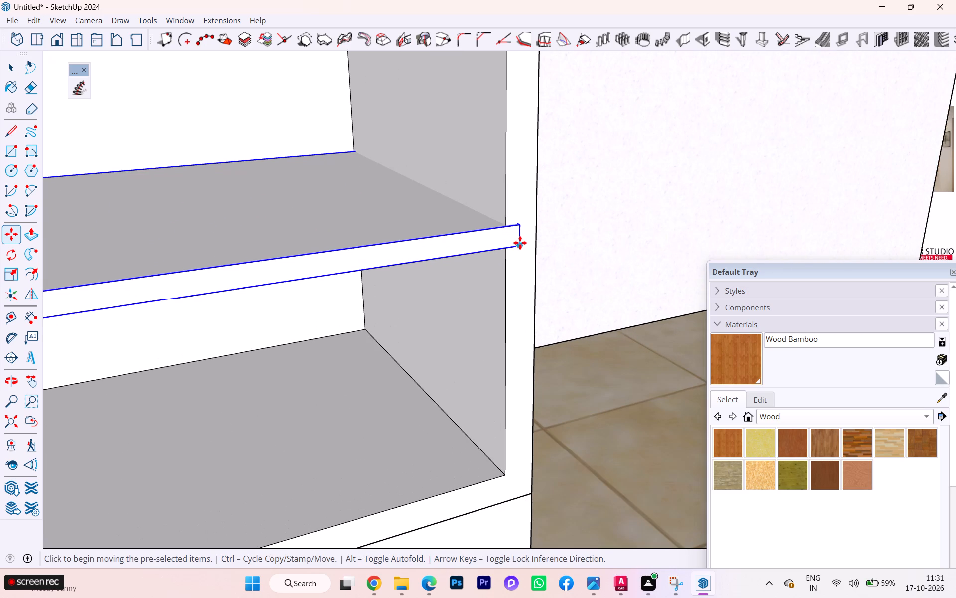
left_click(520, 243)
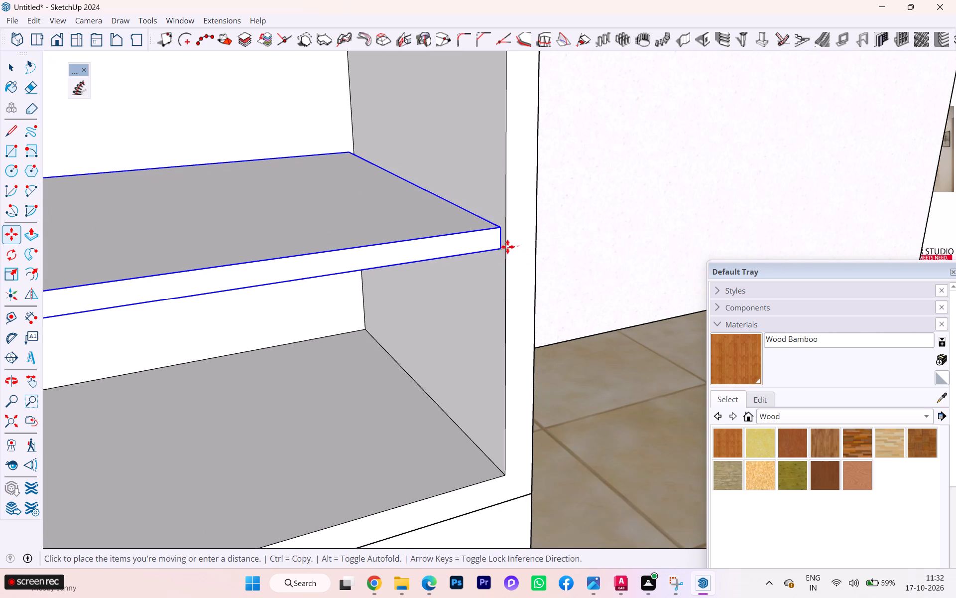
scroll(506, 248, "up", 3)
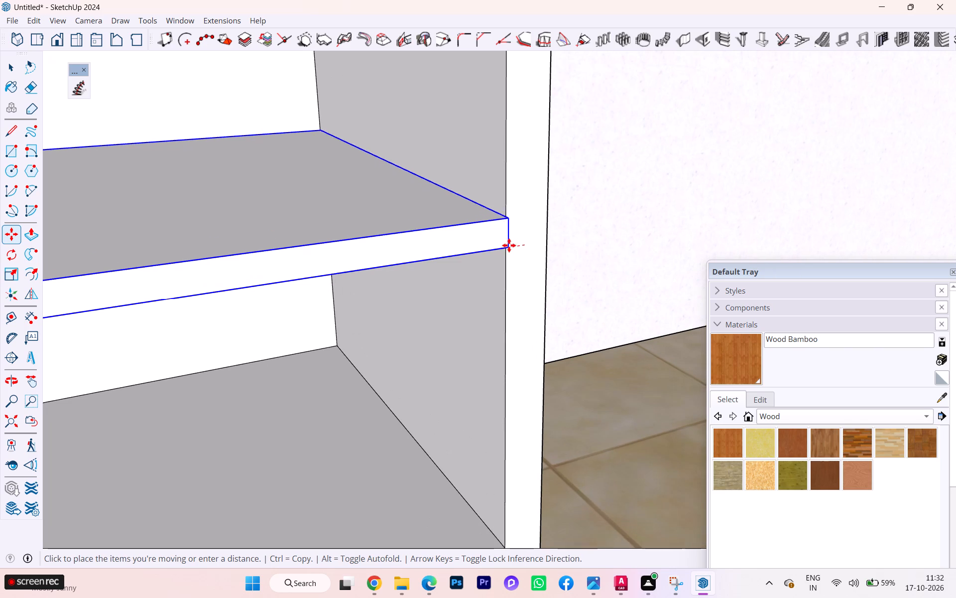
left_click(506, 247)
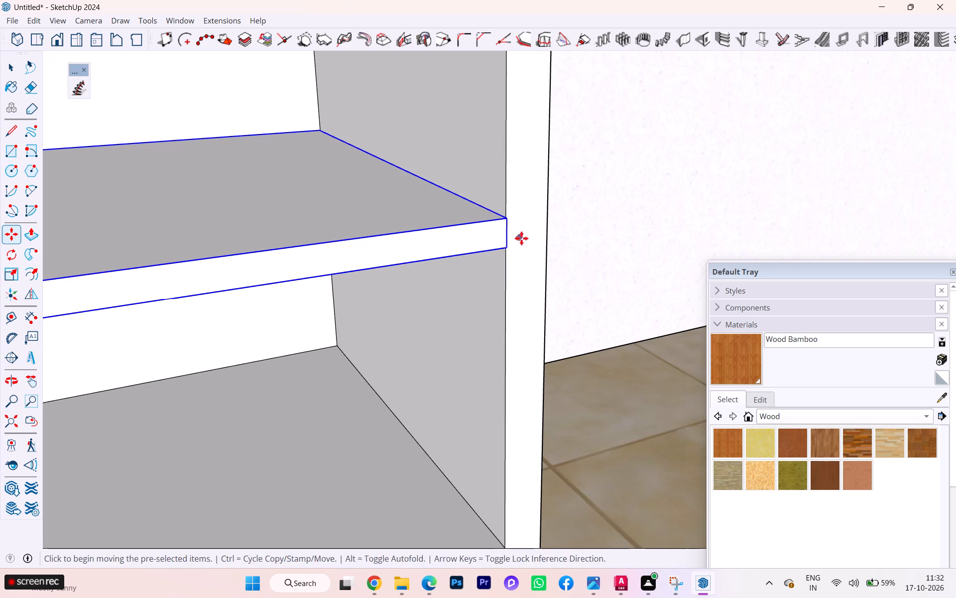
Close the remaining gap at the shelf's end by nudging its lower front corner onto the outer side panel's inner edge.
scroll(522, 240, "down", 1)
middle_click_drag(522, 243, 276, 294)
scroll(322, 268, "up", 2)
scroll(321, 268, "down", 1)
scroll(321, 268, "up", 1)
left_click(306, 265)
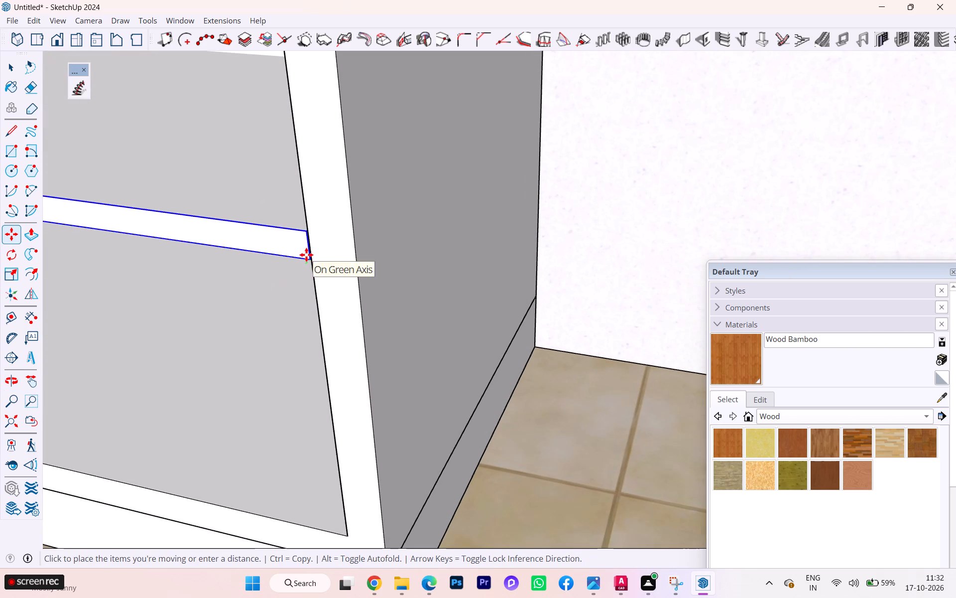
left_click(314, 256)
scroll(316, 262, "up", 4)
scroll(316, 262, "down", 1)
scroll(316, 262, "up", 1)
scroll(316, 262, "down", 4)
scroll(316, 262, "up", 5)
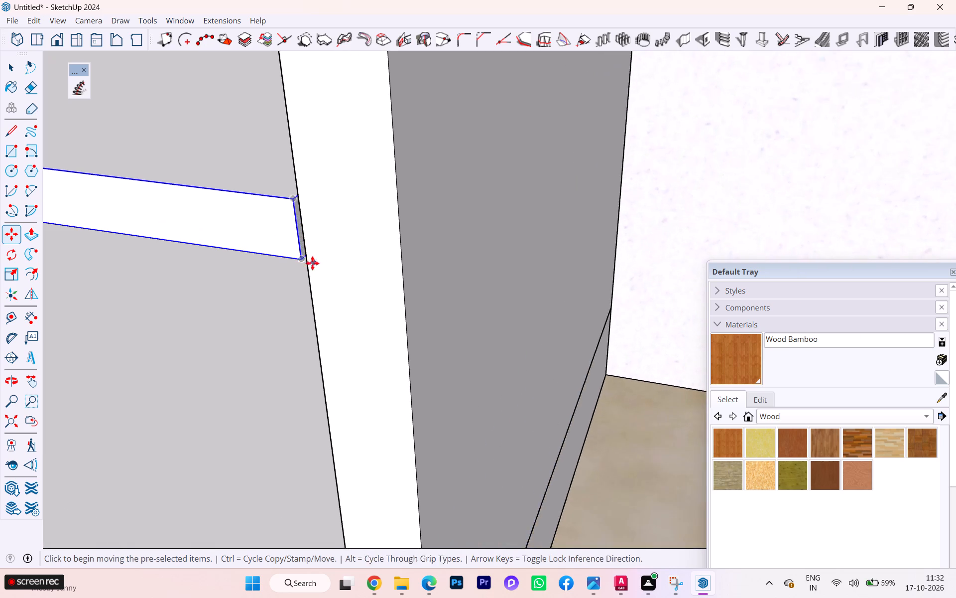
scroll(312, 263, "up", 3)
left_click(304, 259)
left_click(310, 257)
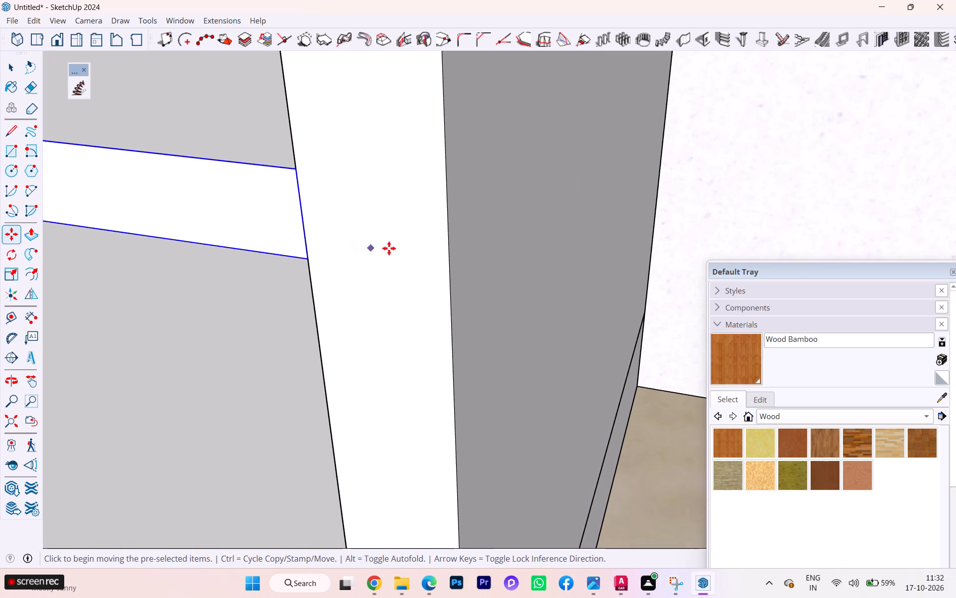
scroll(406, 252, "down", 6)
scroll(458, 260, "up", 1)
scroll(638, 283, "down", 12)
key("space")
scroll(511, 269, "down", 3)
middle_click_drag(523, 271, 524, 269)
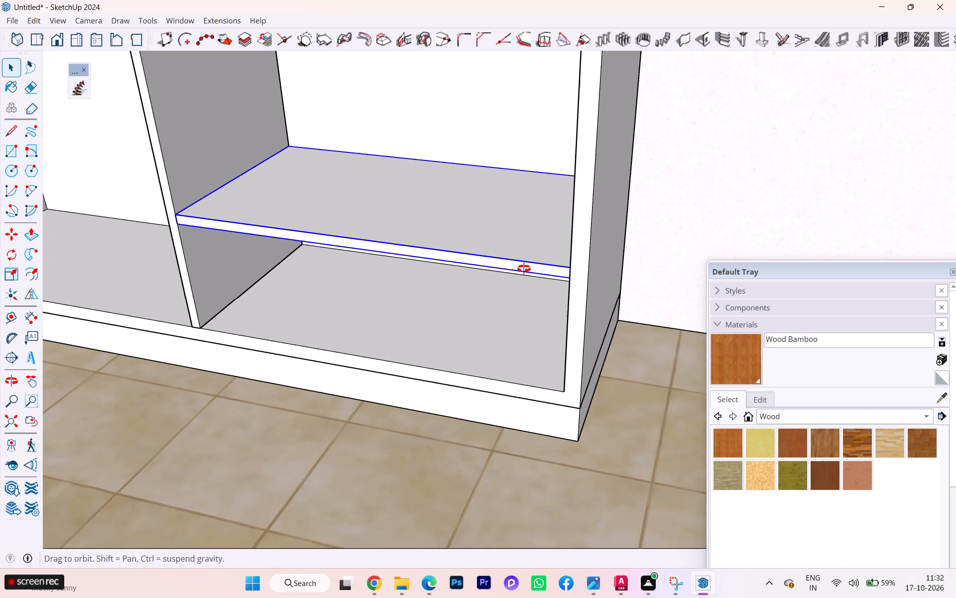
middle_click_drag(524, 269, 532, 274)
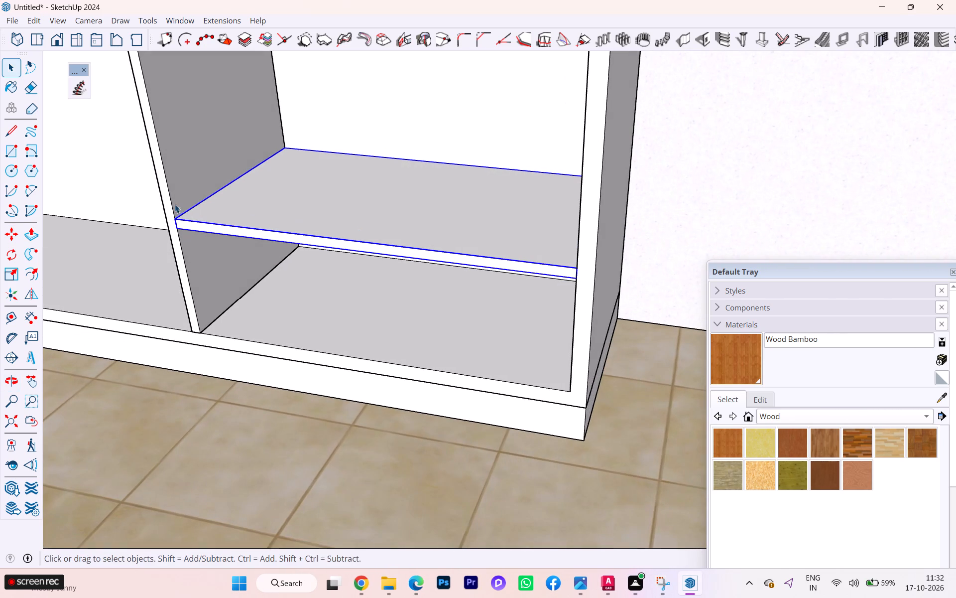
Measure the clear height between the shelf's underside and the bay floor at the outer side panel.
left_click(36, 319)
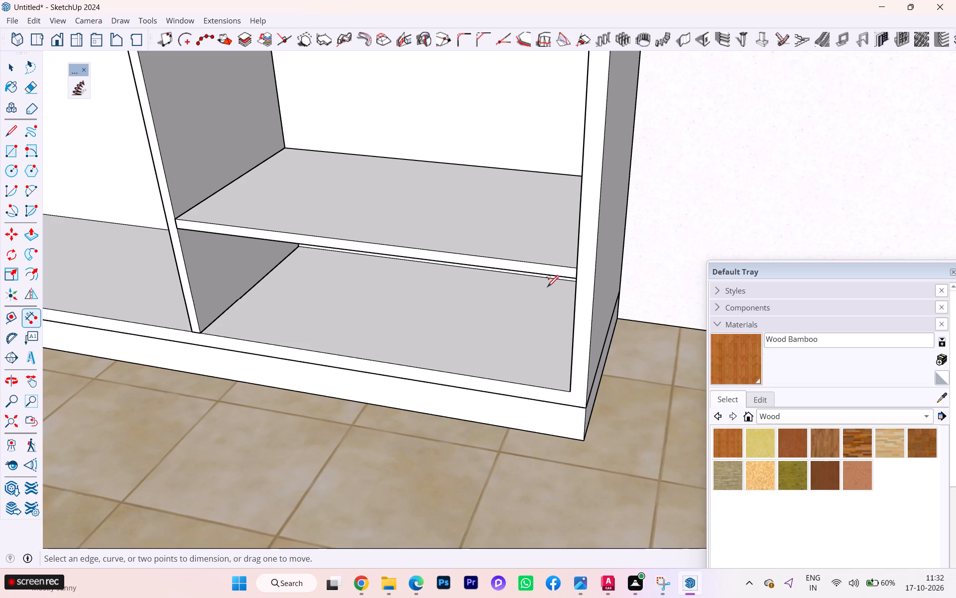
left_click(573, 282)
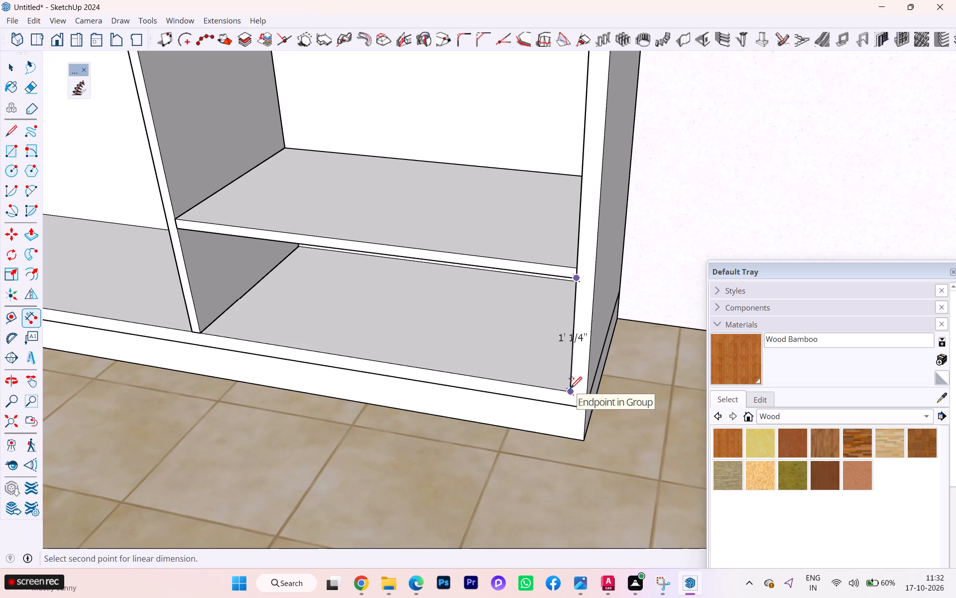
key("space")
Move the shelf down by its upper front corner onto the front corner of the bay floor, with its top level with the floor.
scroll(563, 281, "up", 3)
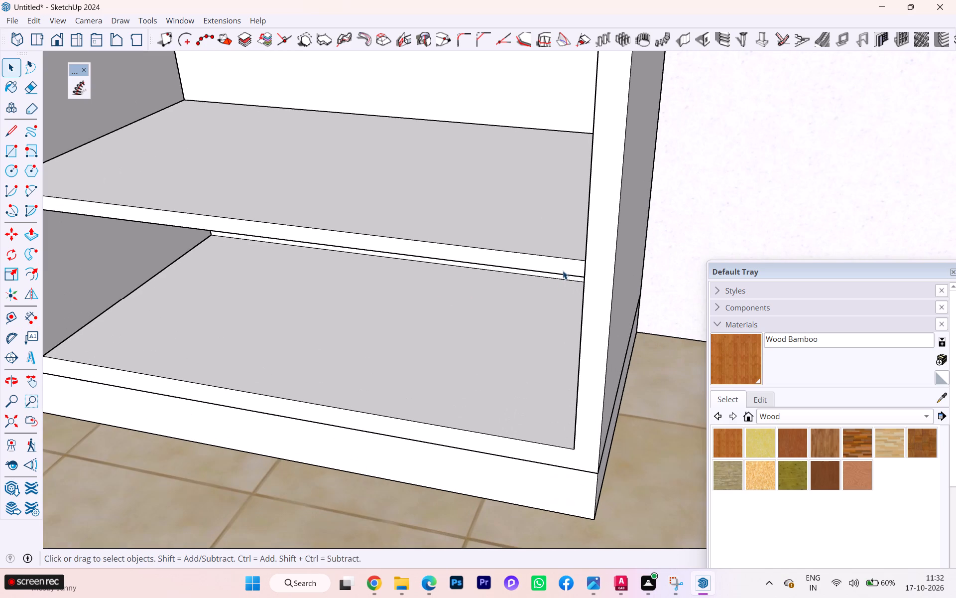
left_click(563, 270)
key("m")
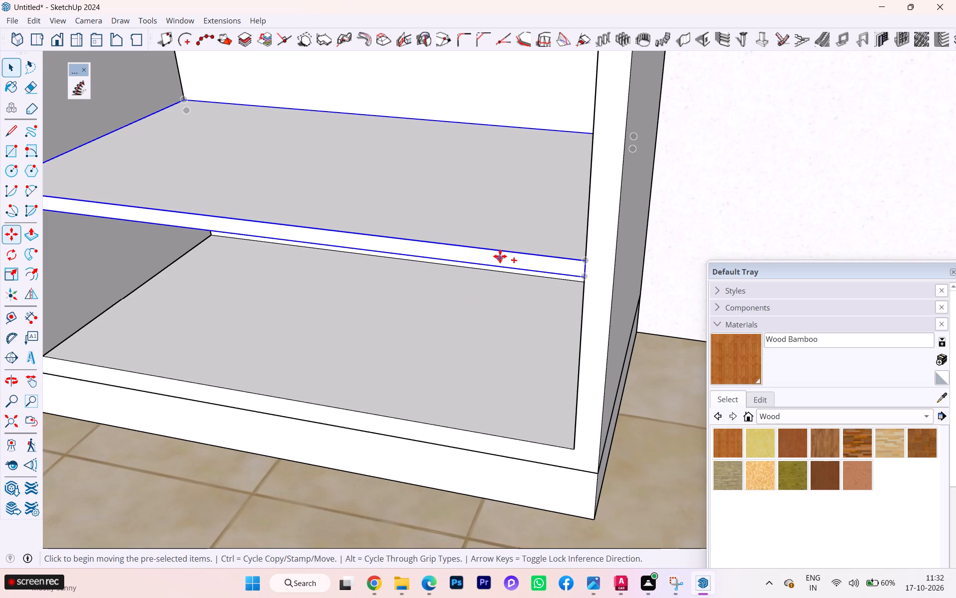
key("Return")
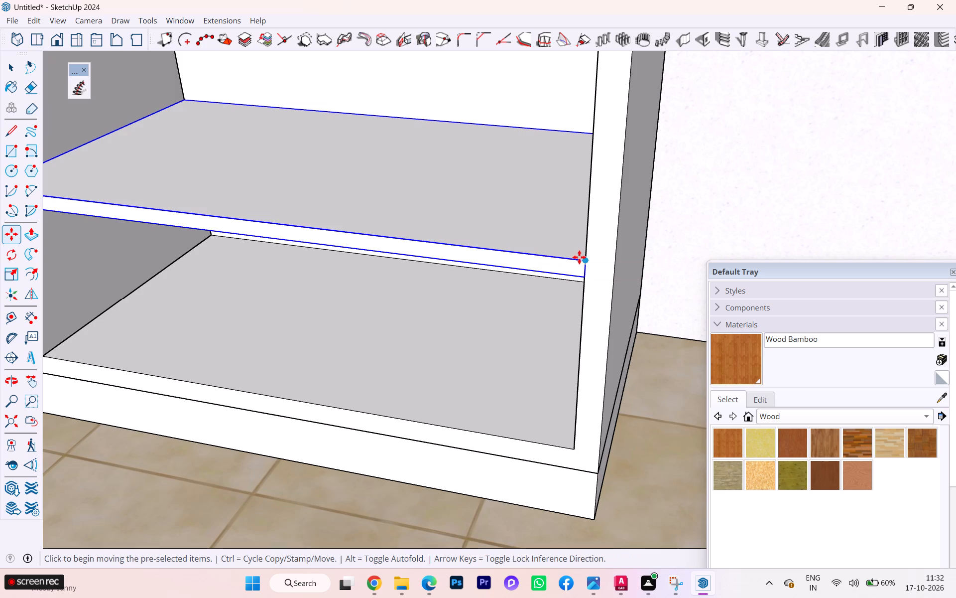
left_click(586, 259)
left_click(571, 451)
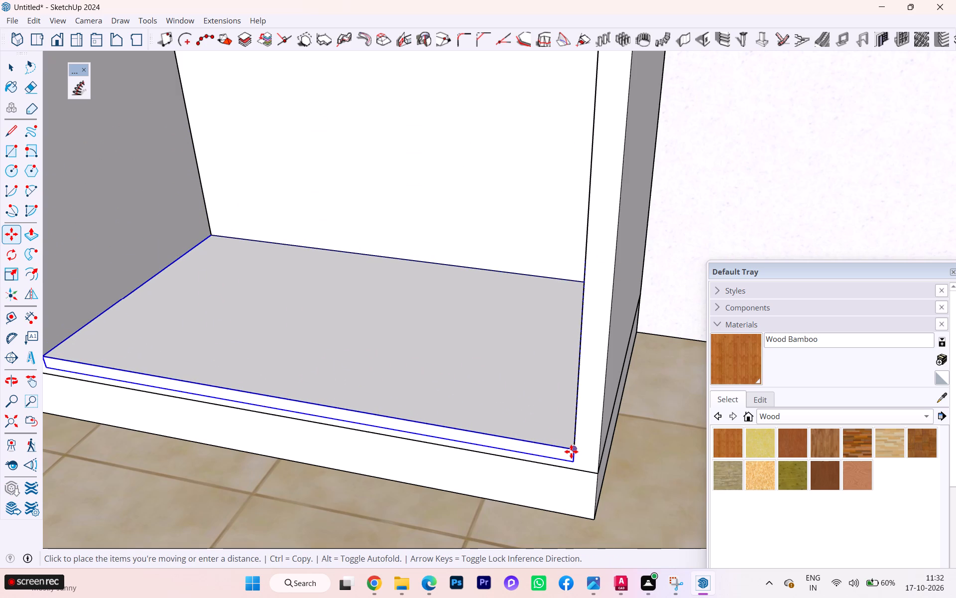
key("space")
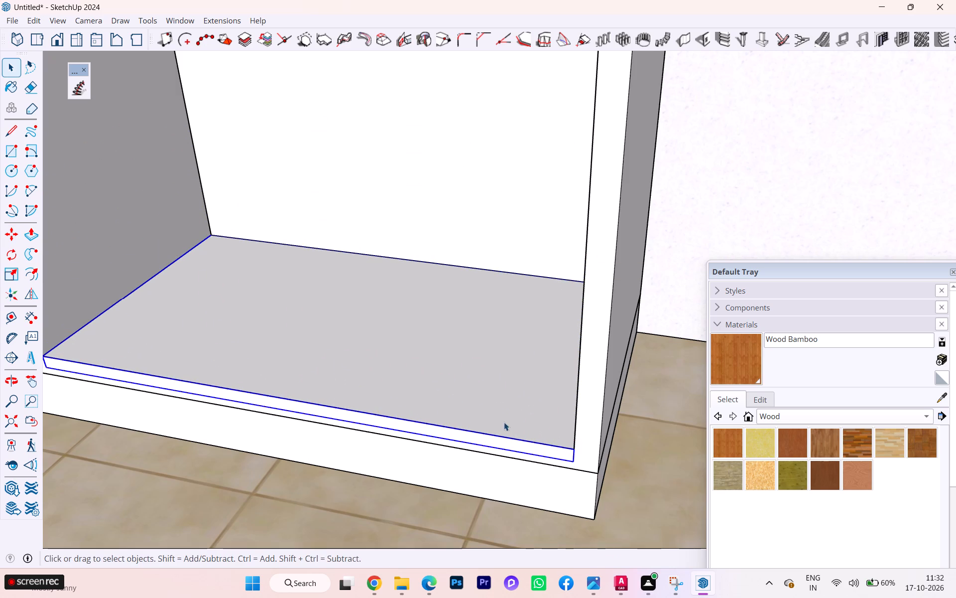
Copy the shelf lying level with the bay floor straight up by 1'1" along the outer side panel.
scroll(503, 419, "down", 4)
scroll(501, 406, "up", 1)
scroll(500, 397, "down", 2)
scroll(500, 397, "up", 1)
scroll(500, 397, "down", 2)
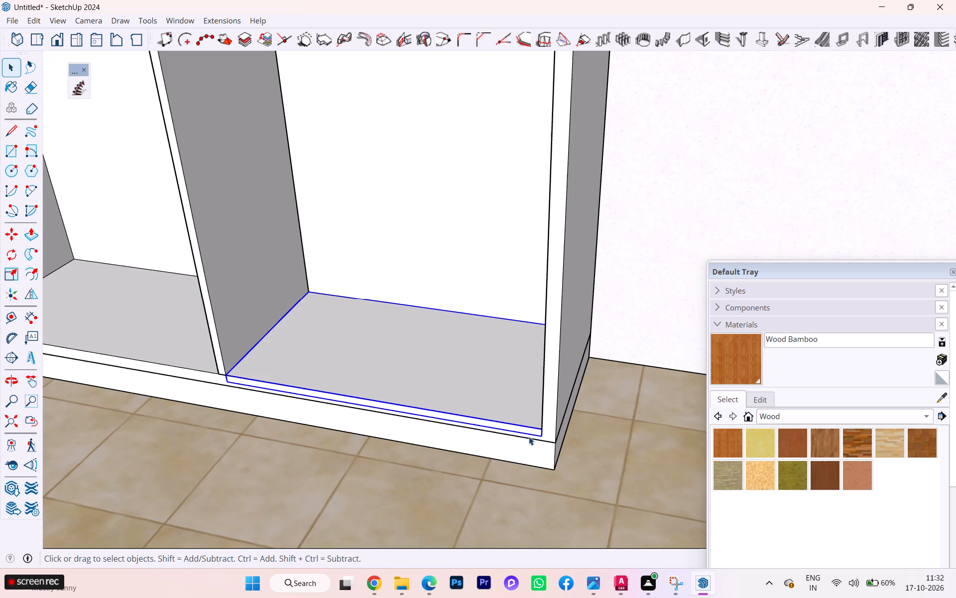
key("m")
key("Return")
left_click(541, 427)
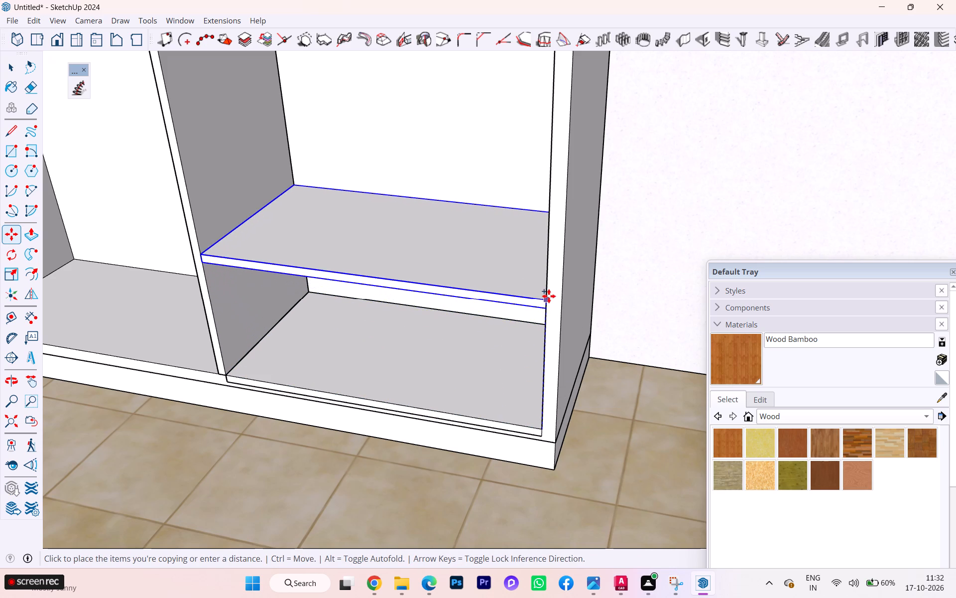
key("1")
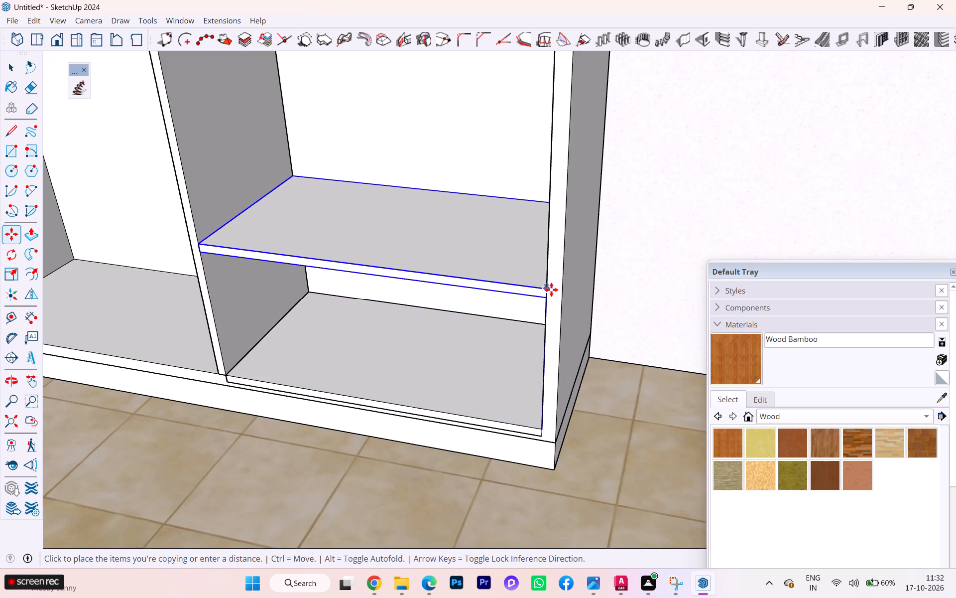
key("apostrophe")
key("1")
key("Return")
Copy the new shelf straight up by another 1'1" from its upper front corner.
left_click(542, 331)
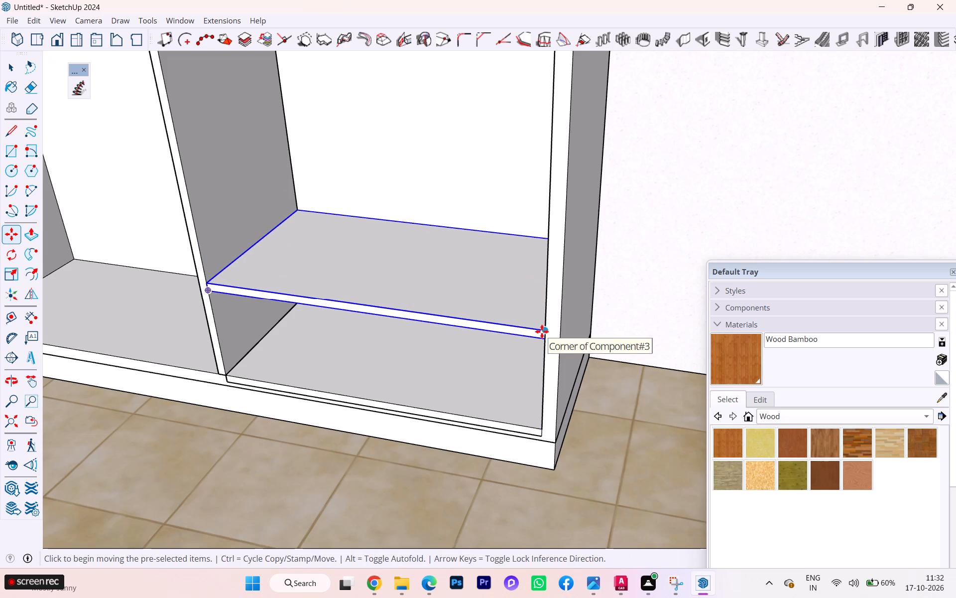
scroll(535, 293, "down", 2)
scroll(546, 249, "down", 1)
scroll(546, 249, "up", 2)
scroll(546, 249, "down", 4)
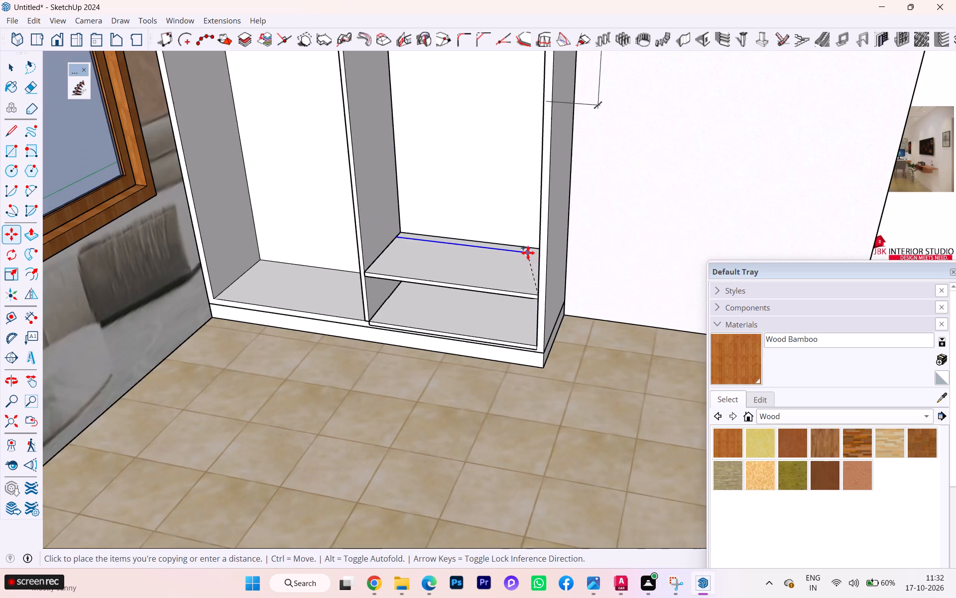
scroll(528, 253, "down", 3)
scroll(528, 253, "up", 1)
scroll(528, 253, "down", 2)
scroll(533, 242, "up", 1)
scroll(533, 242, "down", 2)
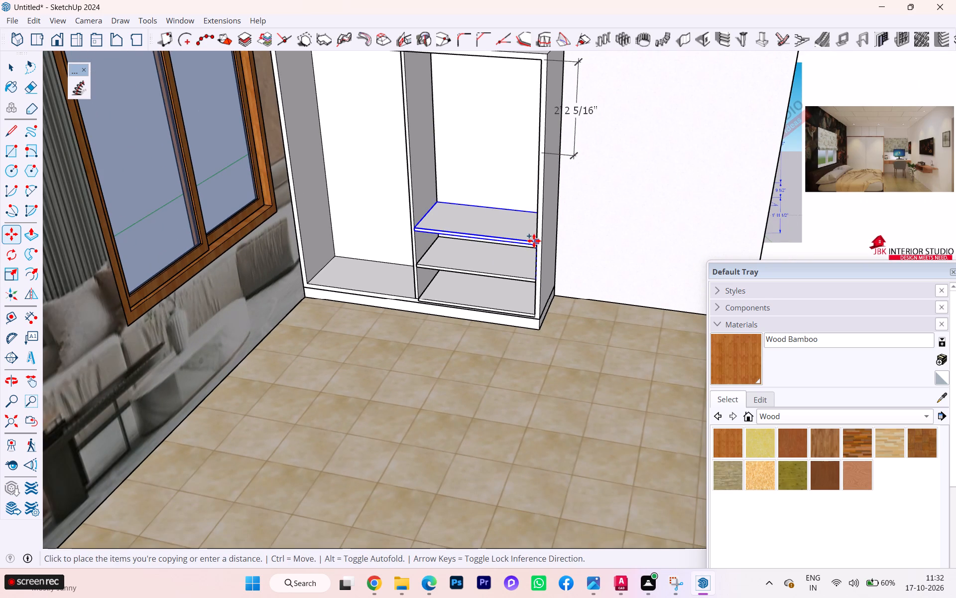
key("1")
left_click(534, 241)
key("apostrophe")
key("1")
key("Return")
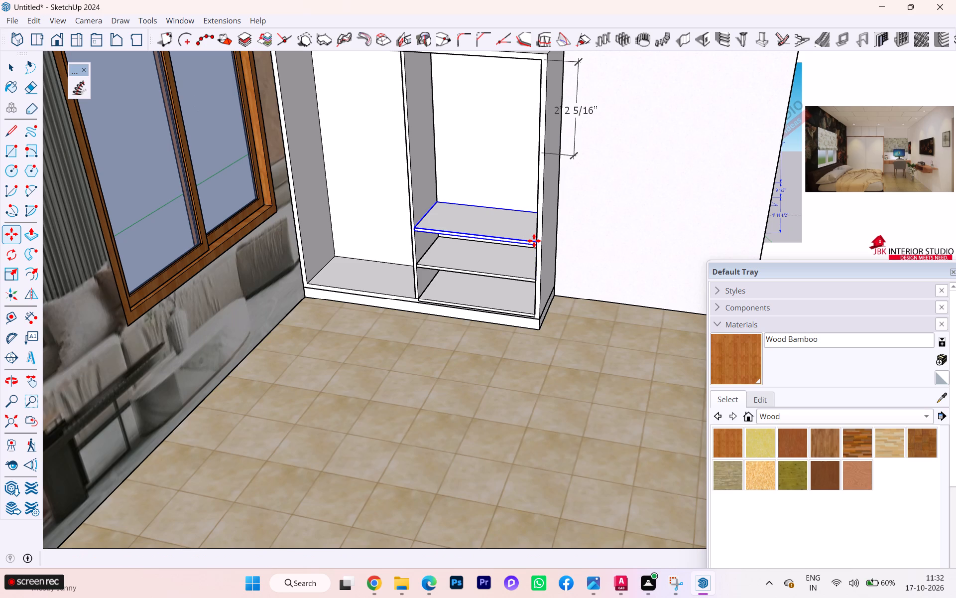
scroll(540, 239, "up", 15)
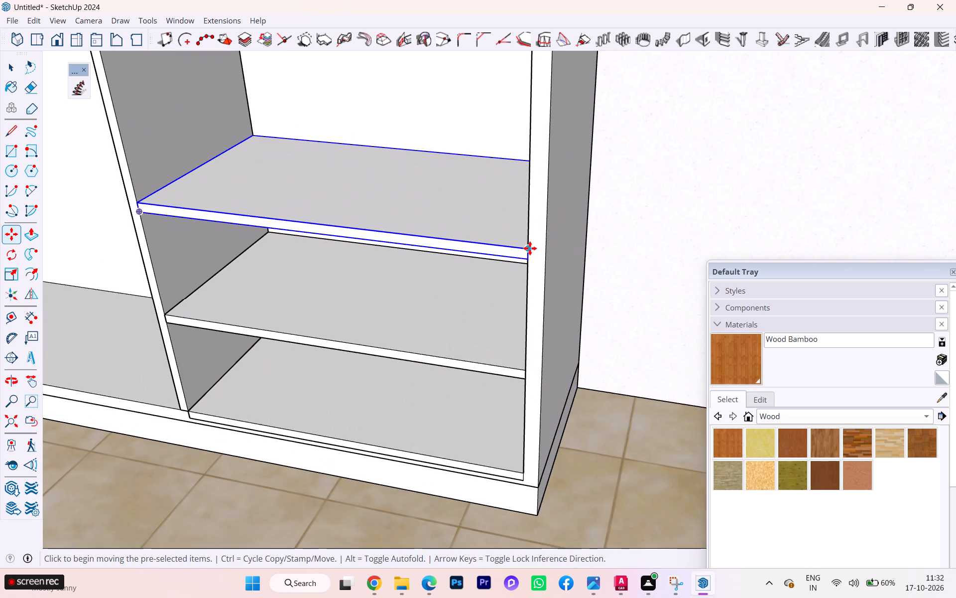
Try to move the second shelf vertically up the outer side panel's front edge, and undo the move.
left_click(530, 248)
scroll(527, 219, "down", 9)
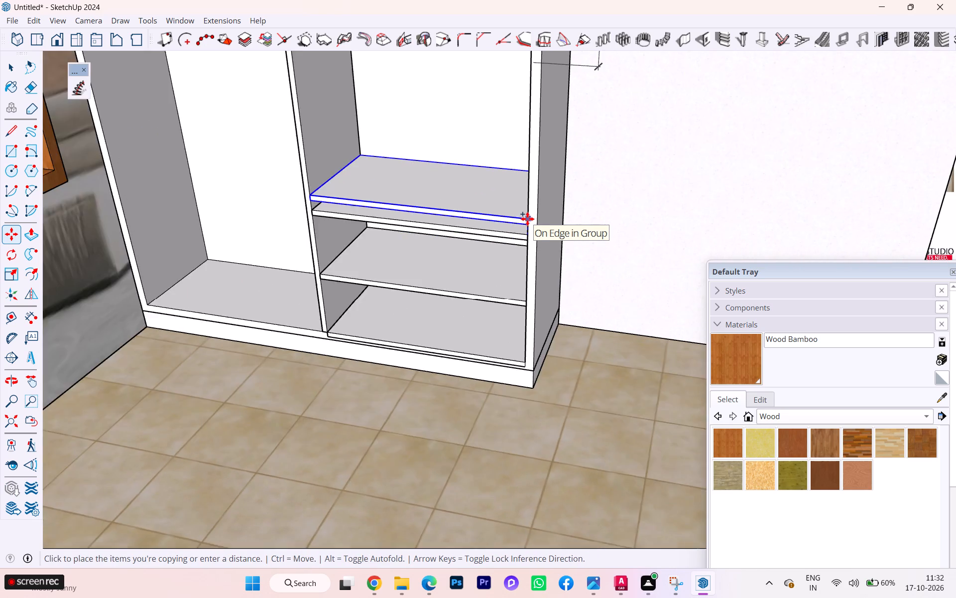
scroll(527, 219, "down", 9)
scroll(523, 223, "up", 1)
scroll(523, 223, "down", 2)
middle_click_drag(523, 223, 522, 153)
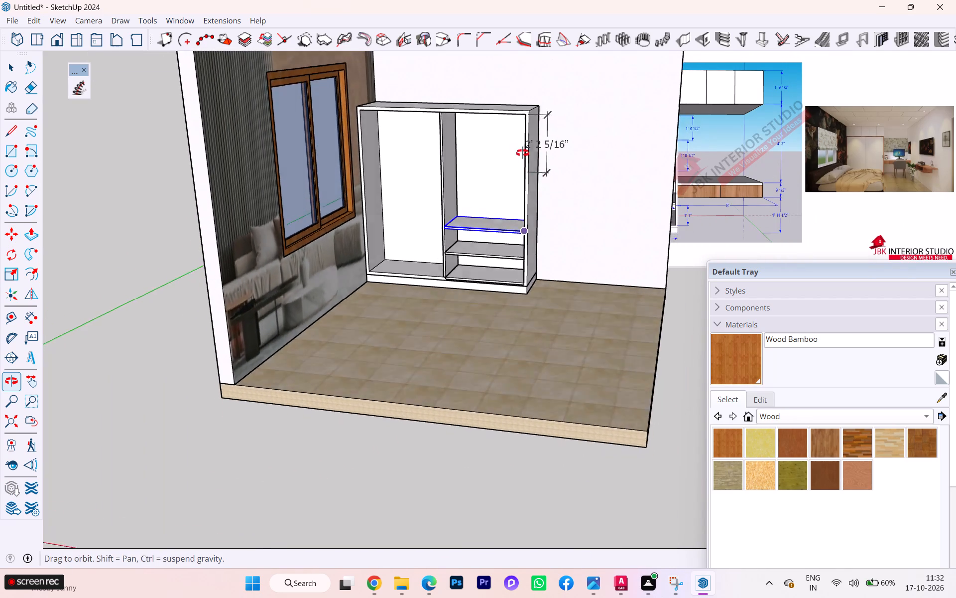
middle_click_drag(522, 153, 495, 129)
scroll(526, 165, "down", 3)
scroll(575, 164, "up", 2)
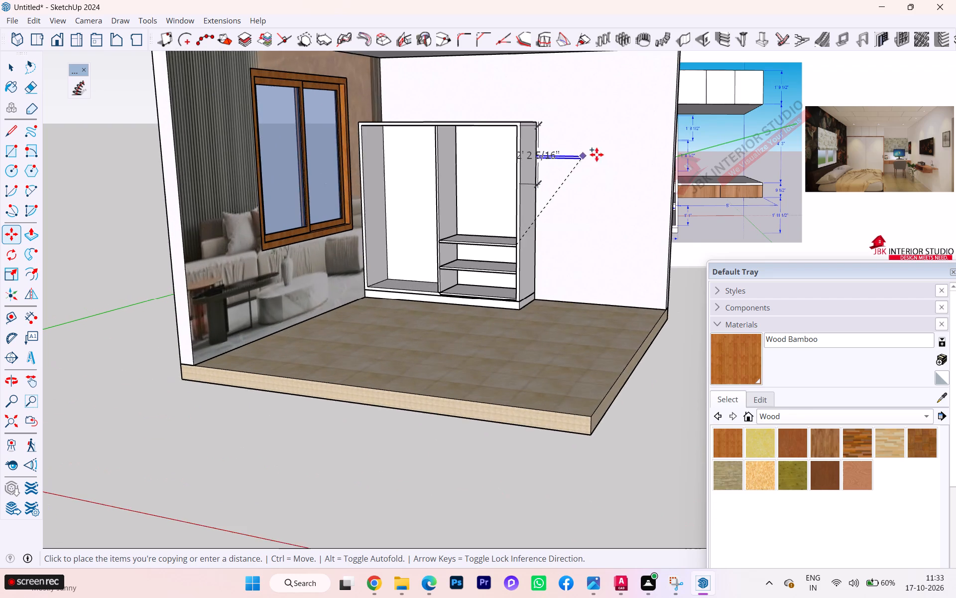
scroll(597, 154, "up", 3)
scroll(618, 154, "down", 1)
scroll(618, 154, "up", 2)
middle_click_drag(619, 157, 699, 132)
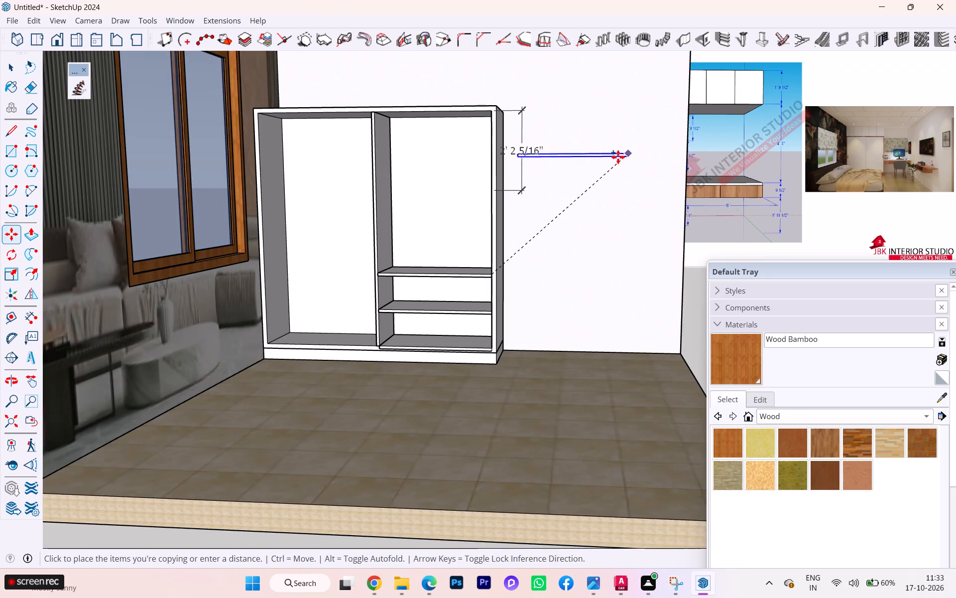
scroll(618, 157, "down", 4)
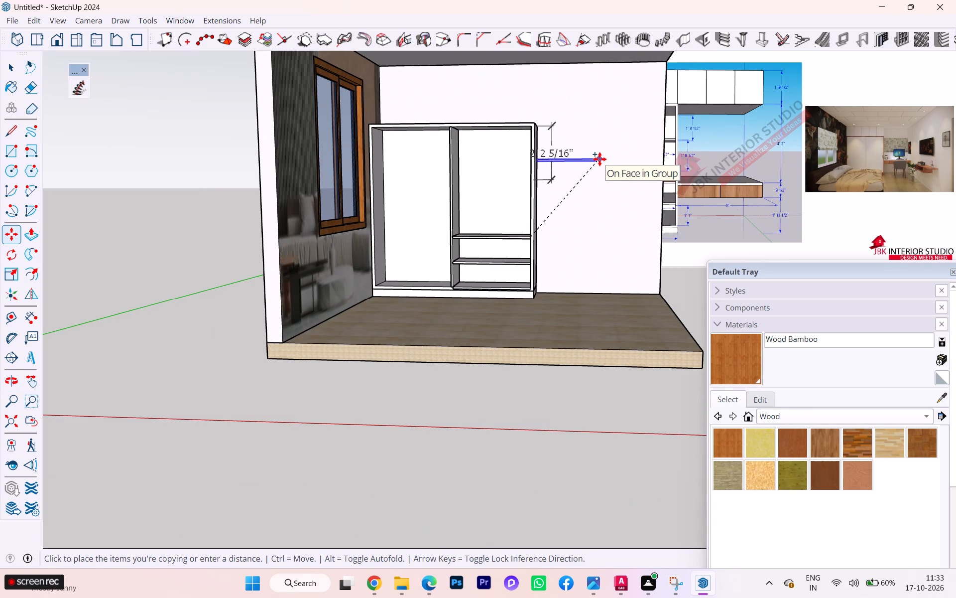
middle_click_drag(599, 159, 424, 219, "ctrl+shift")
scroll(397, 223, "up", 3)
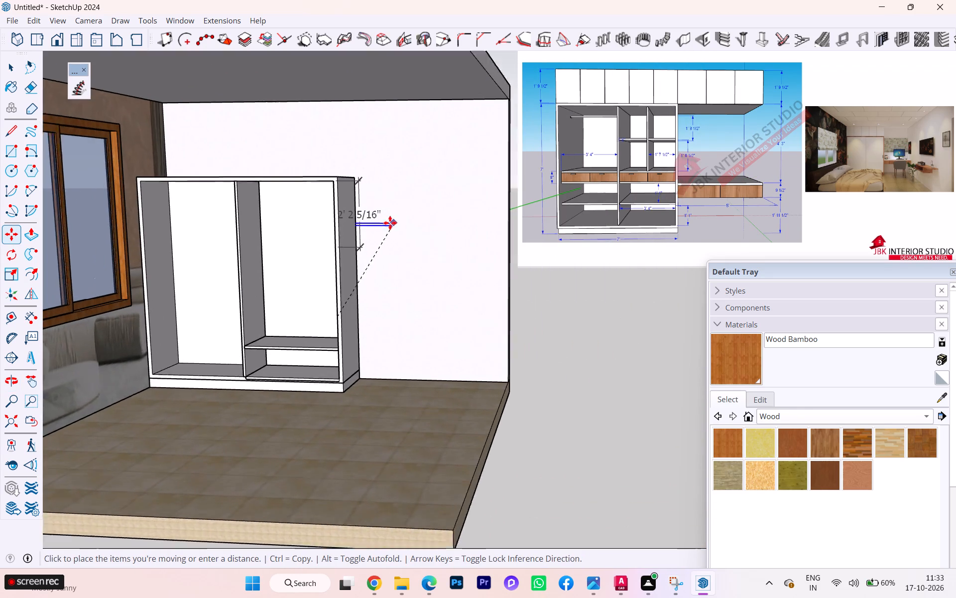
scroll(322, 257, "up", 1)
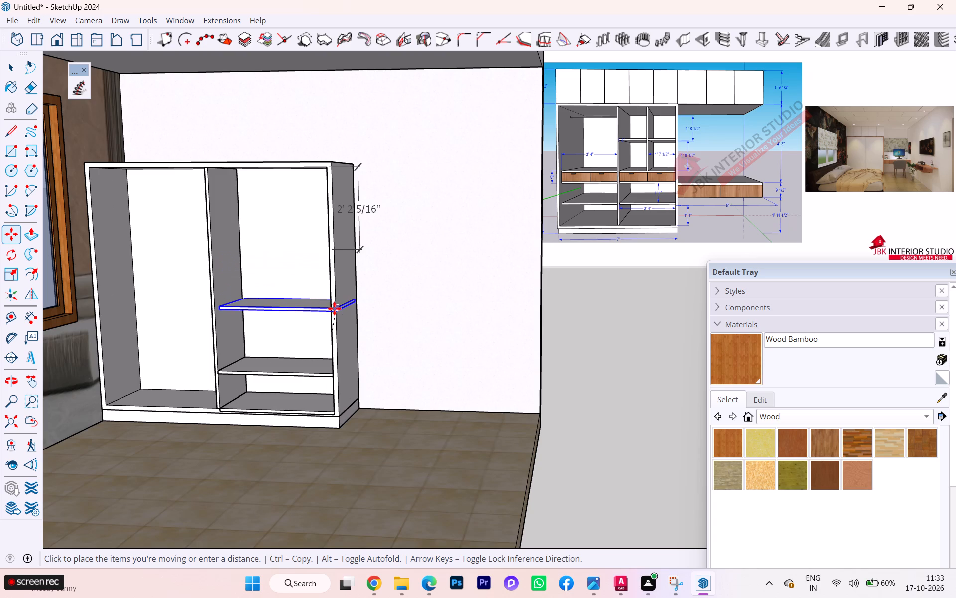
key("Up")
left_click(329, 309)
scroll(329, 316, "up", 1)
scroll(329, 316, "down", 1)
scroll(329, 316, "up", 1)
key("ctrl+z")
Copy the second shelf straight up by 8" to form the top of the drawer compartment.
scroll(329, 315, "up", 4)
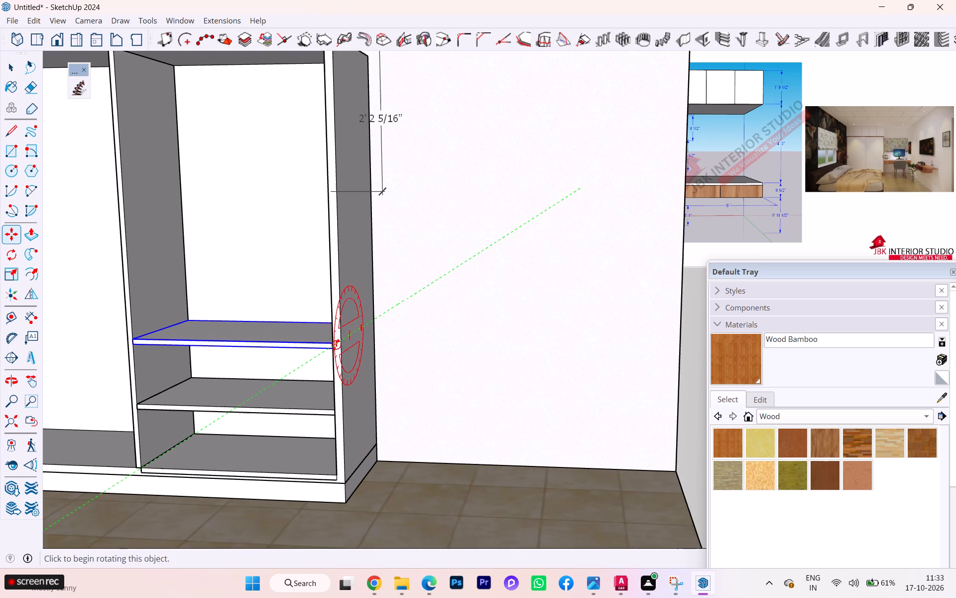
left_click(334, 342)
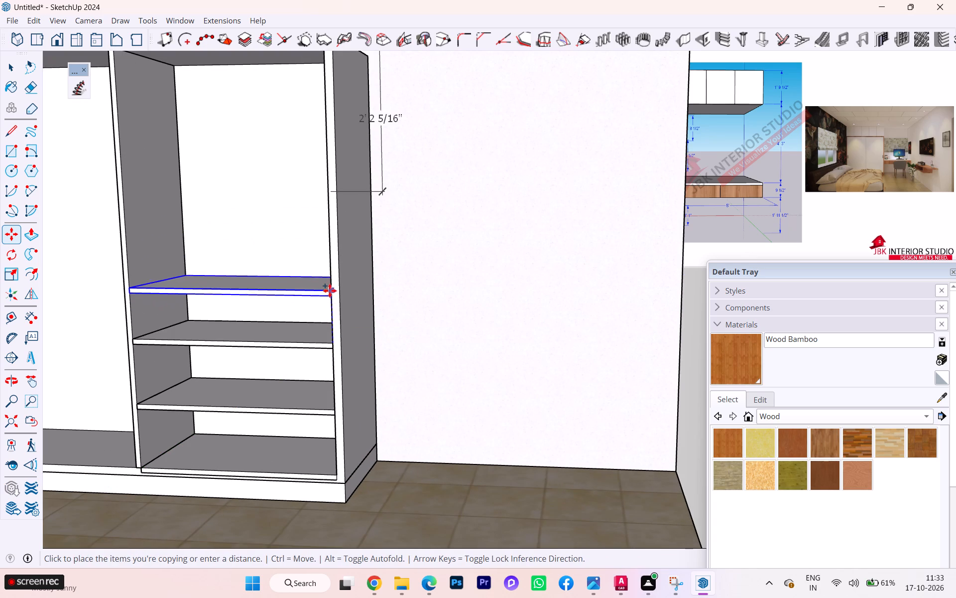
scroll(329, 288, "down", 2)
key("Up")
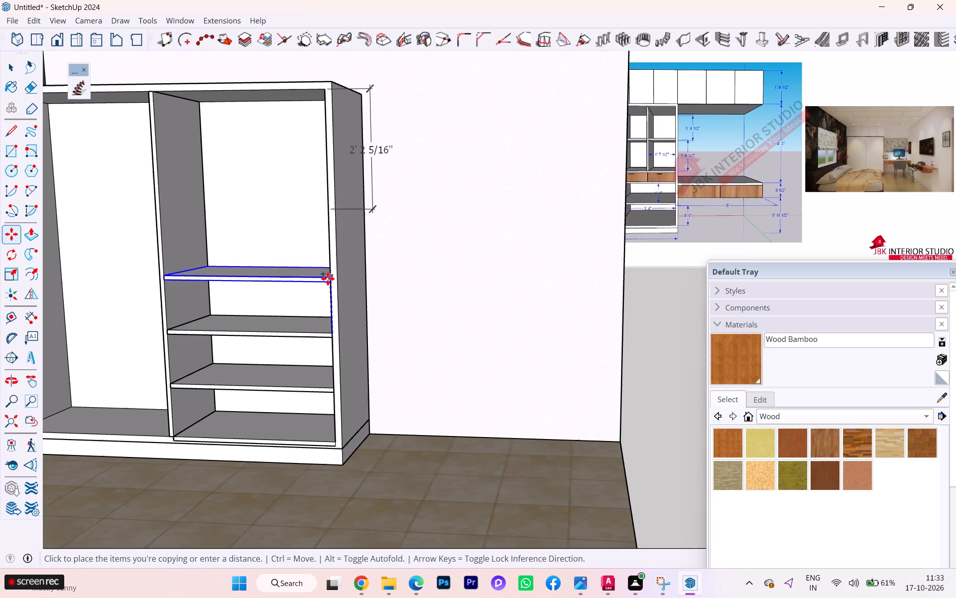
key("8")
key("Return")
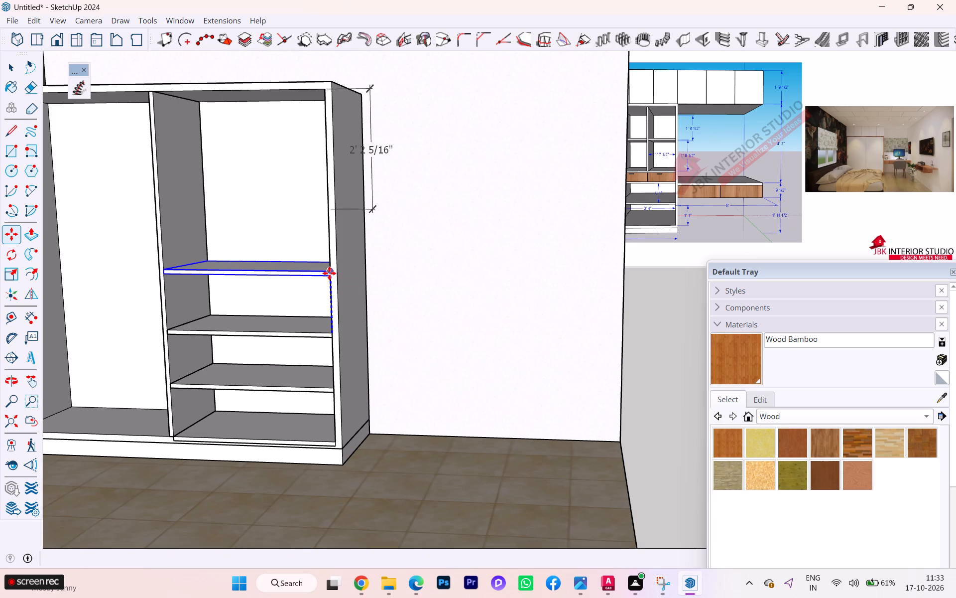
Copy the drawer compartment's top shelf up by 1'8.50" in the same bay.
scroll(323, 308, "up", 3)
left_click(332, 296)
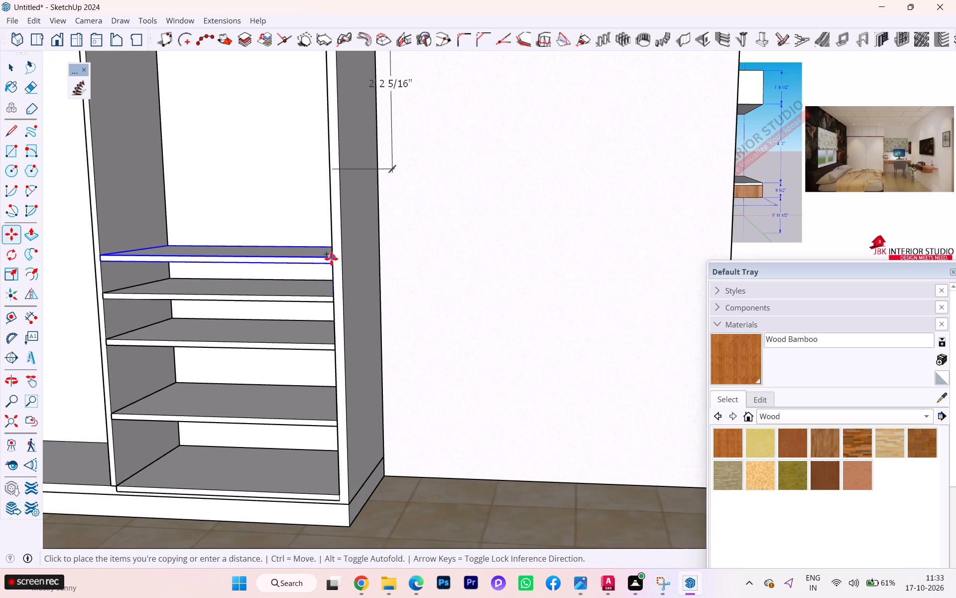
scroll(331, 257, "down", 4)
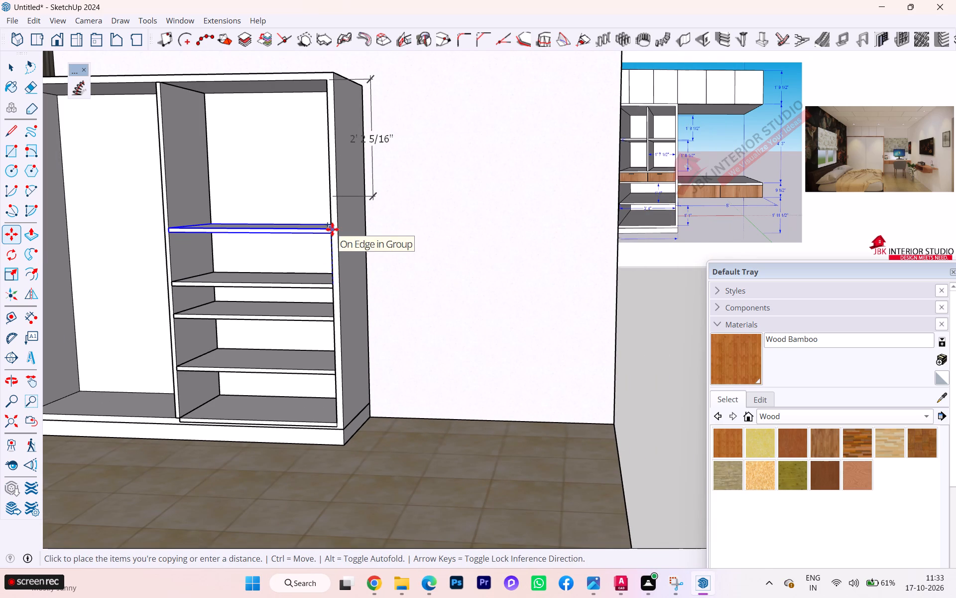
key("1")
type("'8.50")
key("Return")
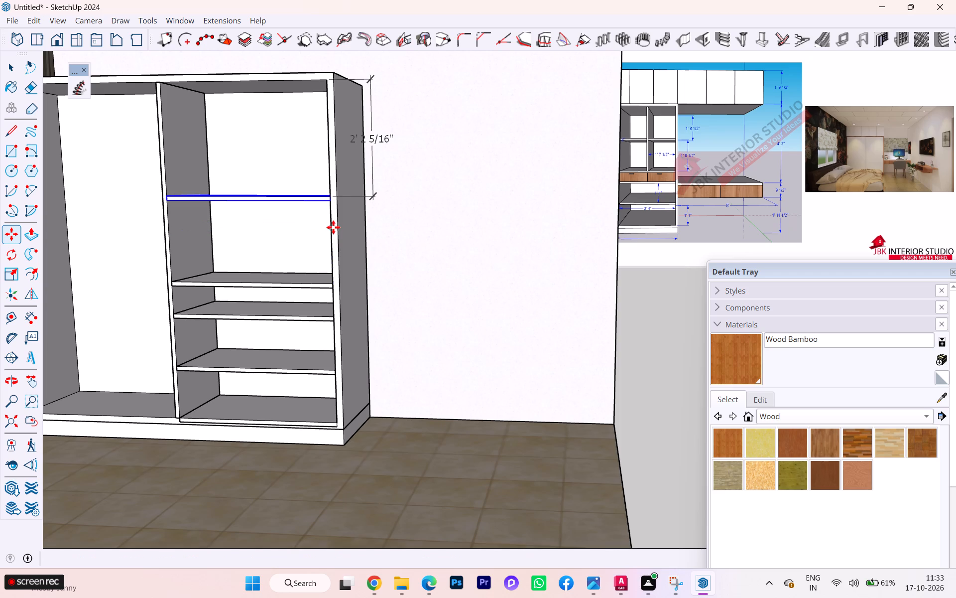
scroll(333, 195, "up", 2)
scroll(340, 236, "up", 3)
scroll(338, 244, "down", 2)
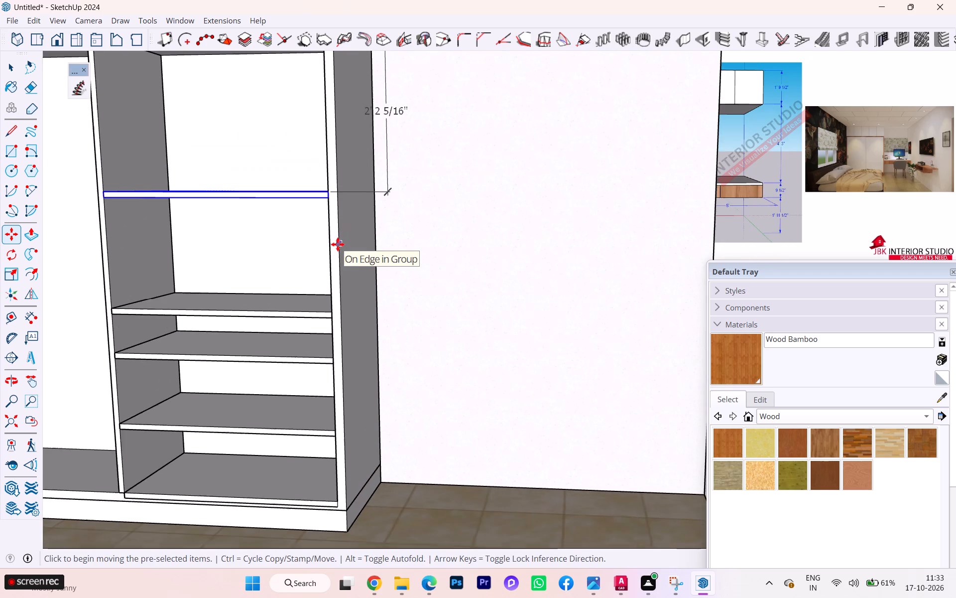
scroll(346, 241, "down", 4)
key("space")
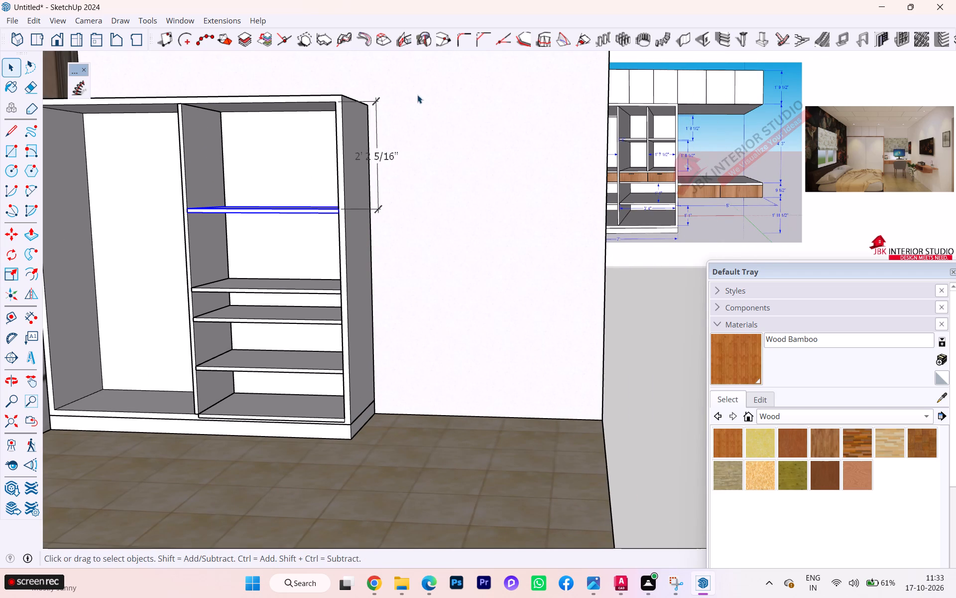
Dimension the shelved bay's height from the top panel's inner front corner to the bay floor's front corner, placing it beside the wardrobe.
scroll(285, 121, "down", 1)
scroll(285, 122, "up", 1)
scroll(285, 124, "down", 1)
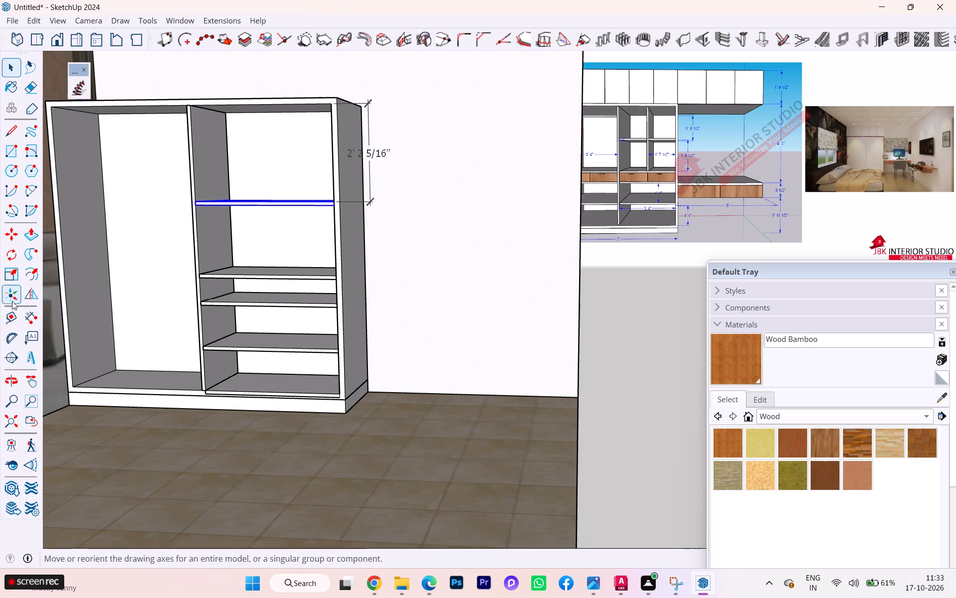
left_click(28, 315)
left_click(328, 103)
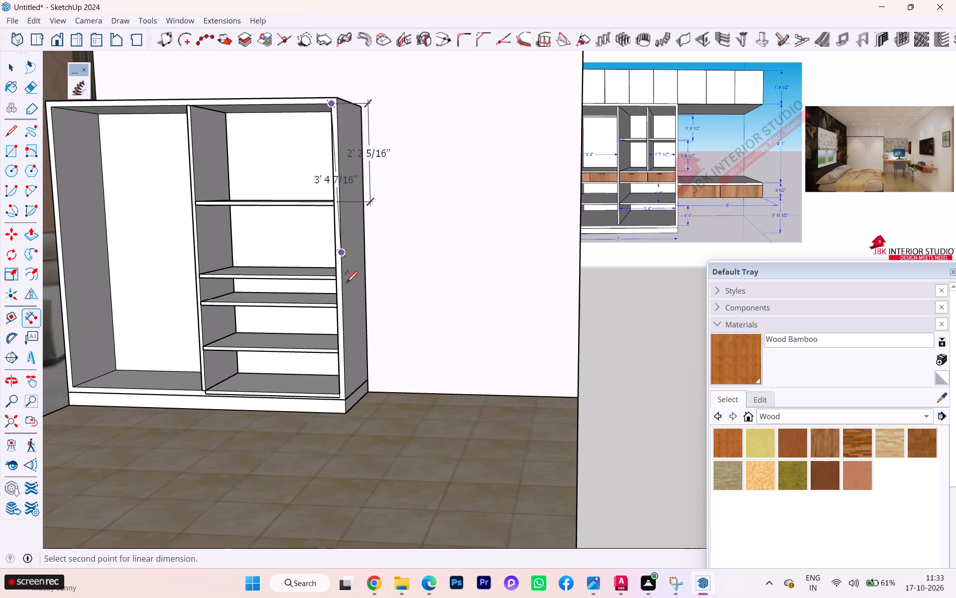
left_click(338, 391)
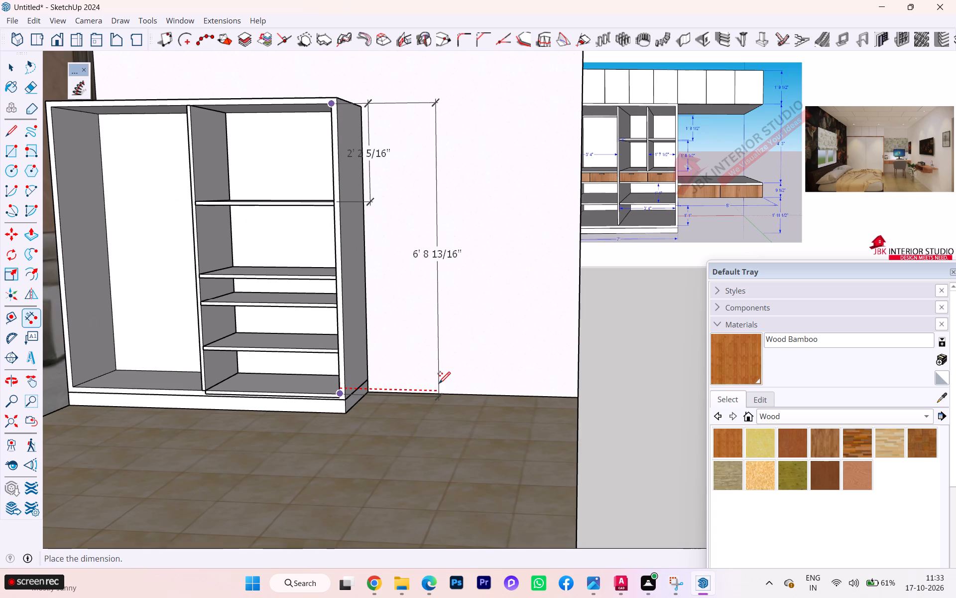
left_click(439, 383)
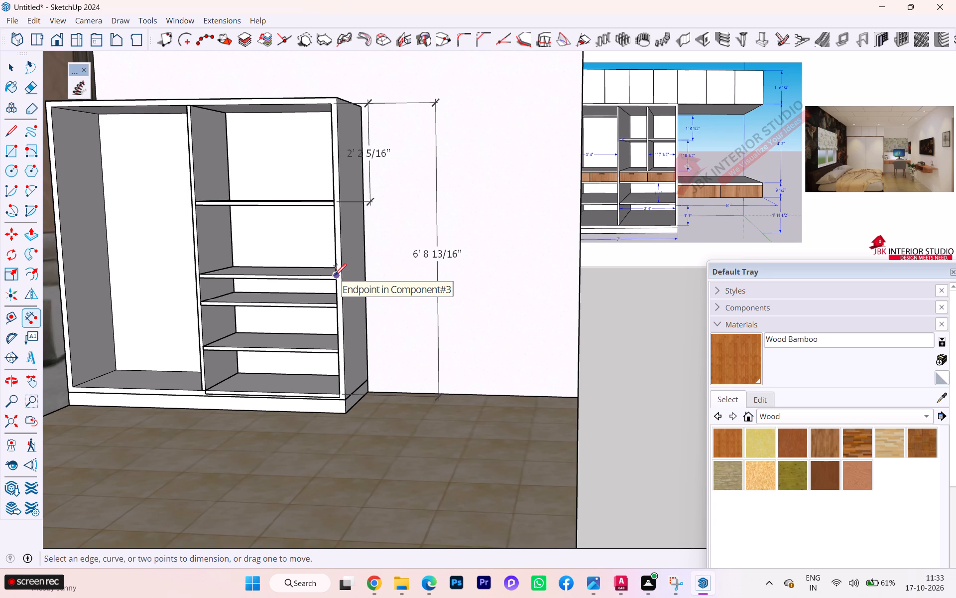
Examine the reference wardrobe's shelf spacings and overall height in the Microsoft Edge PDF, and return to the SketchUp model.
scroll(242, 364, "down", 2)
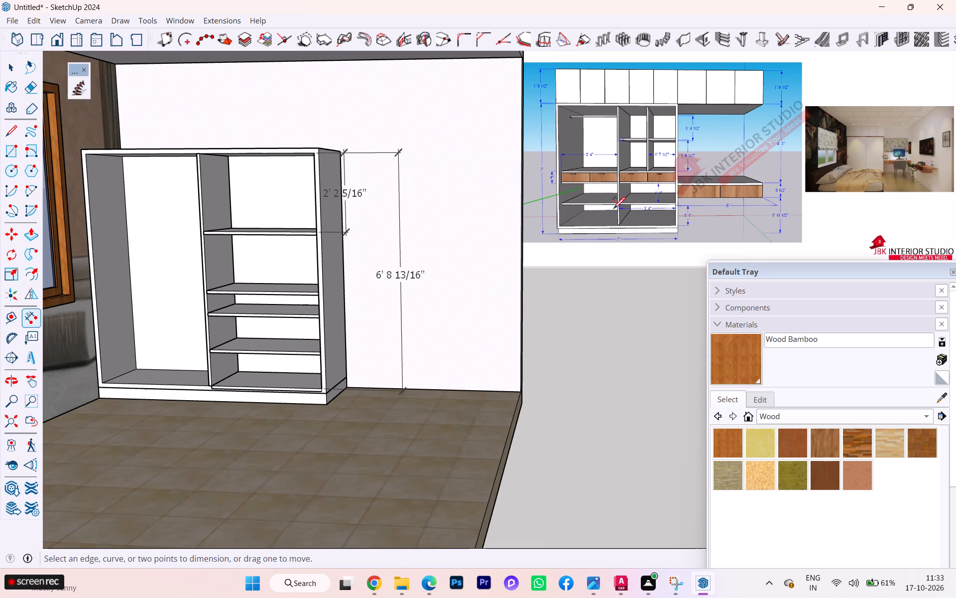
scroll(678, 185, "up", 3)
scroll(678, 185, "down", 2)
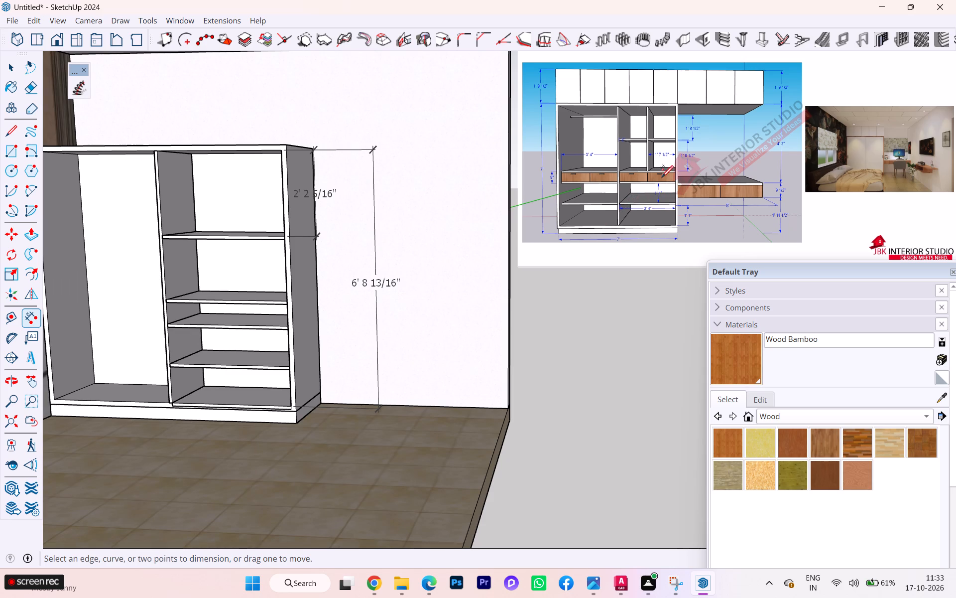
scroll(662, 176, "up", 4)
scroll(672, 197, "down", 2)
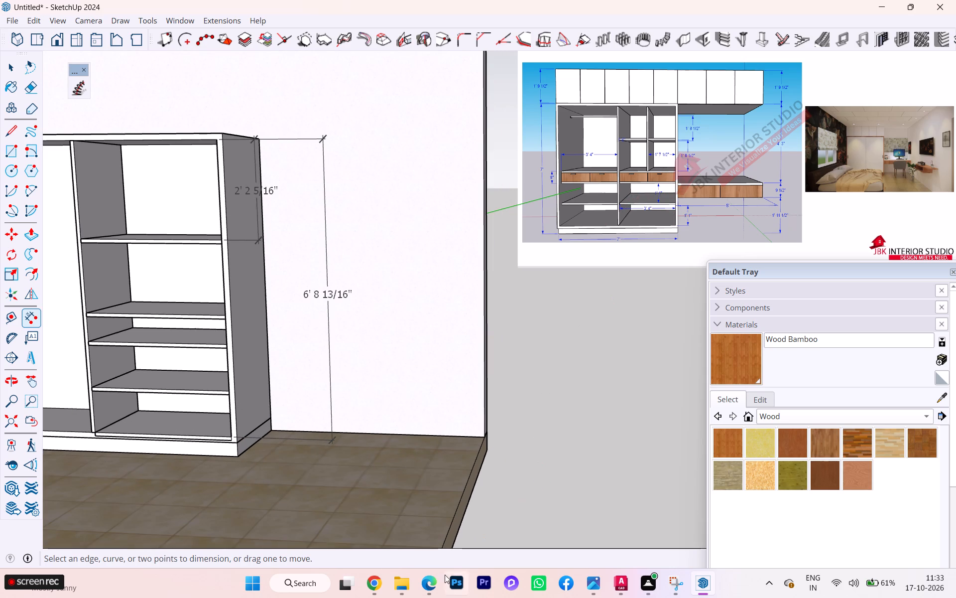
left_click(426, 519)
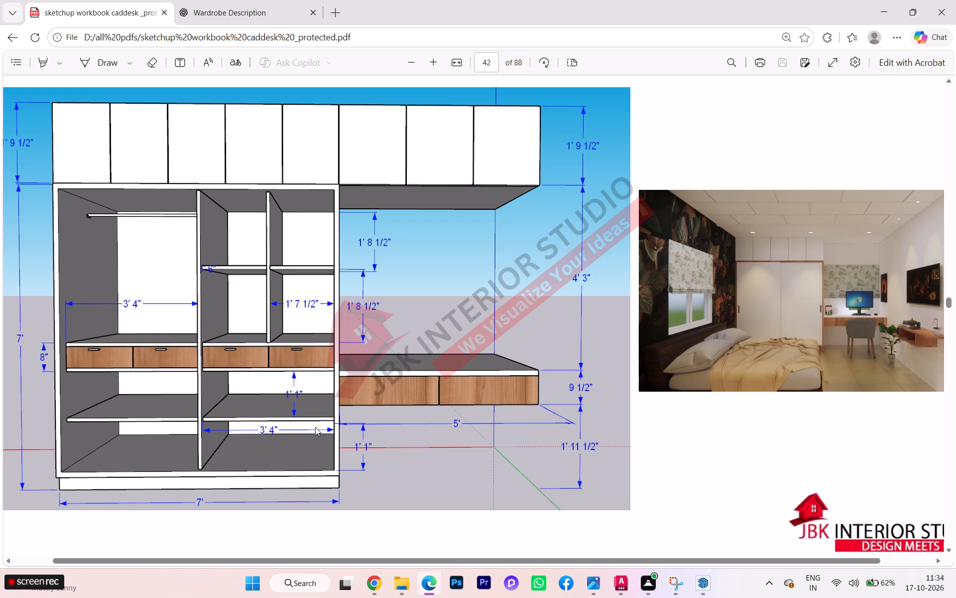
scroll(315, 427, "down", 1)
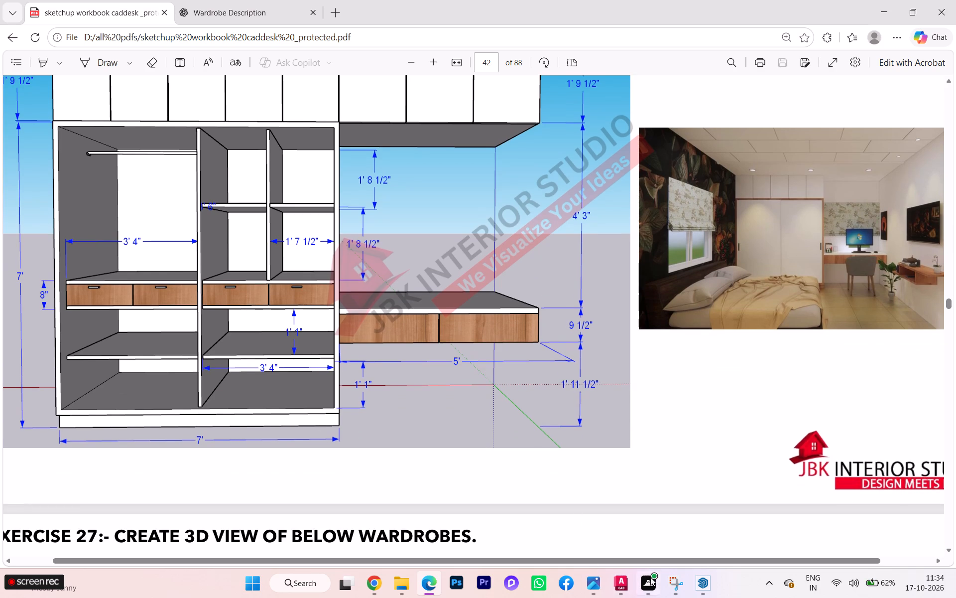
left_click(680, 528)
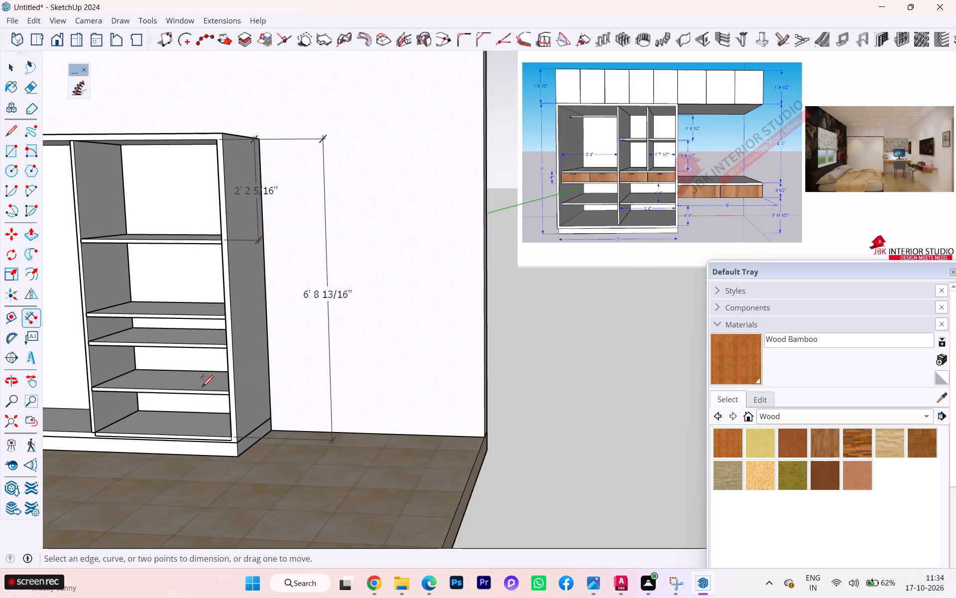
Dimension the drawer compartment's outer height from its upper shelf's top edge to its lower shelf's bottom edge, placing it on the side panel.
scroll(247, 319, "up", 6)
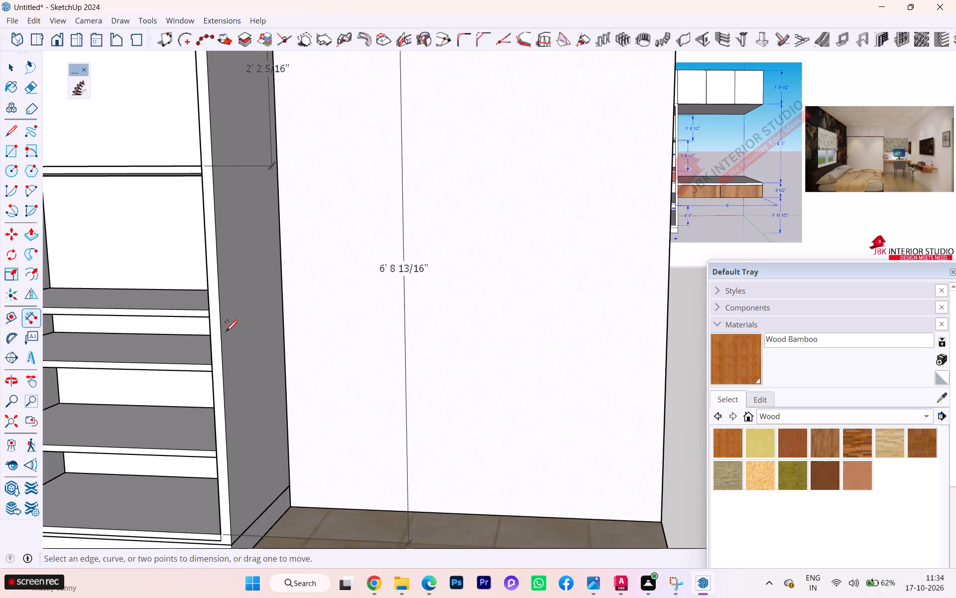
scroll(214, 333, "up", 3)
left_click(210, 304)
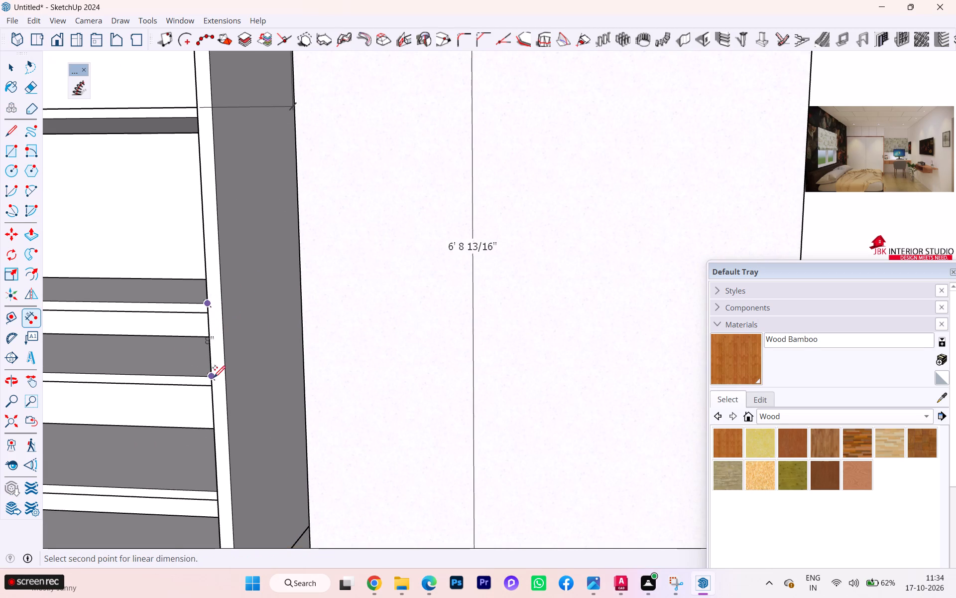
left_click(212, 389)
left_click(256, 387)
Dimension the carcass's full height from its outer top front corner to the side panel's base at the plinth, placing it beside the wardrobe.
scroll(267, 345, "down", 2)
scroll(232, 317, "down", 3)
scroll(311, 298, "down", 2)
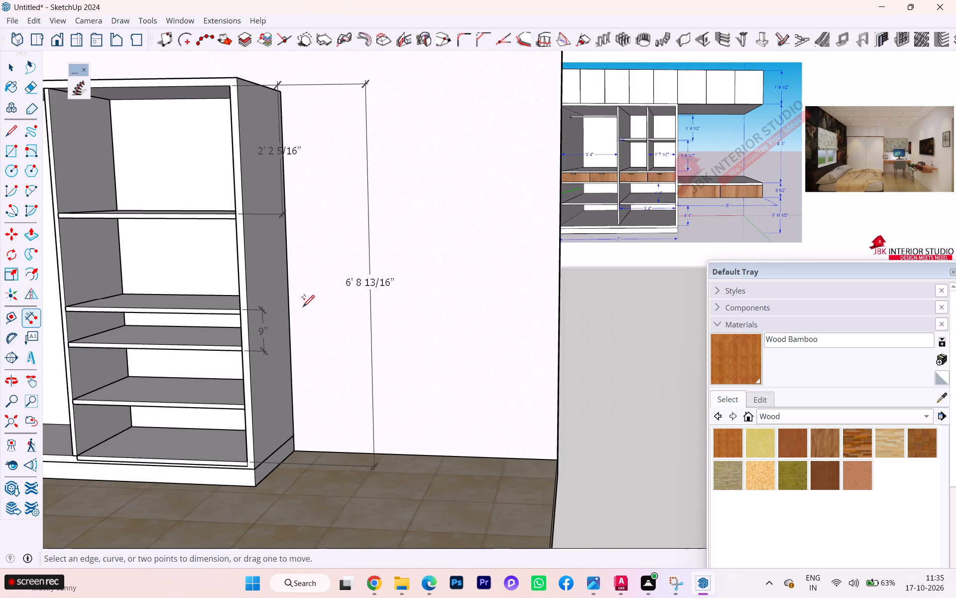
scroll(276, 303, "down", 4)
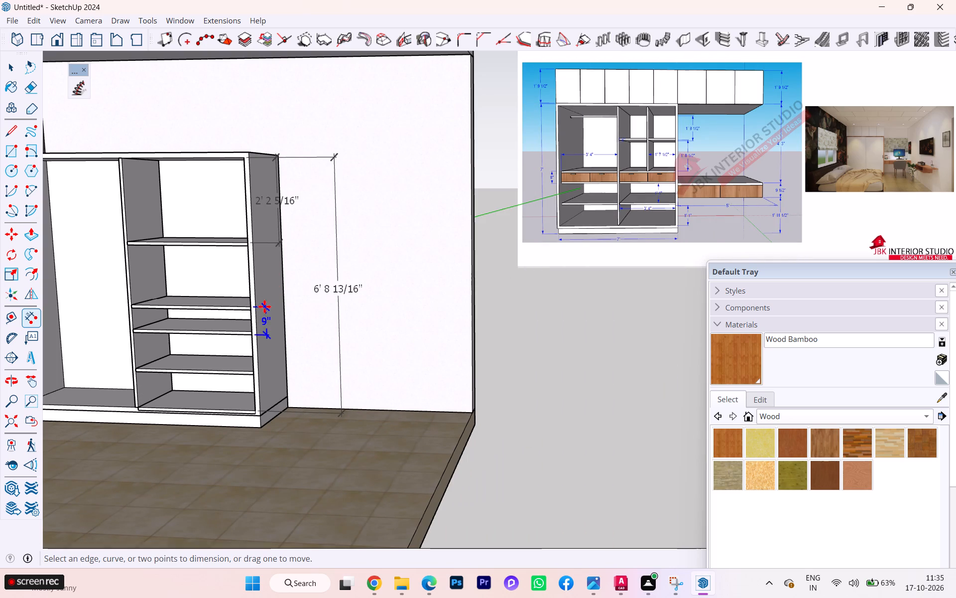
scroll(516, 275, "down", 1)
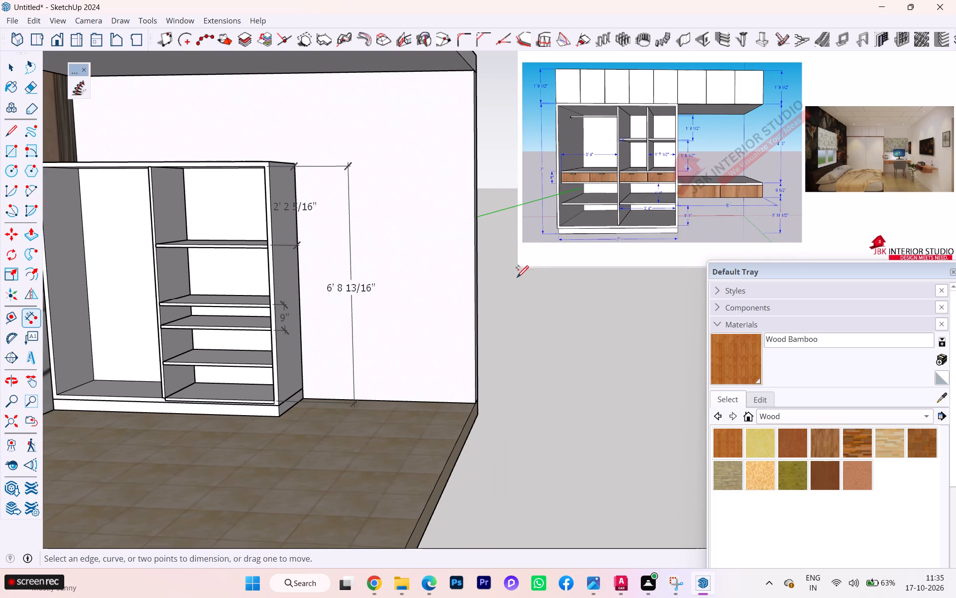
left_click(269, 161)
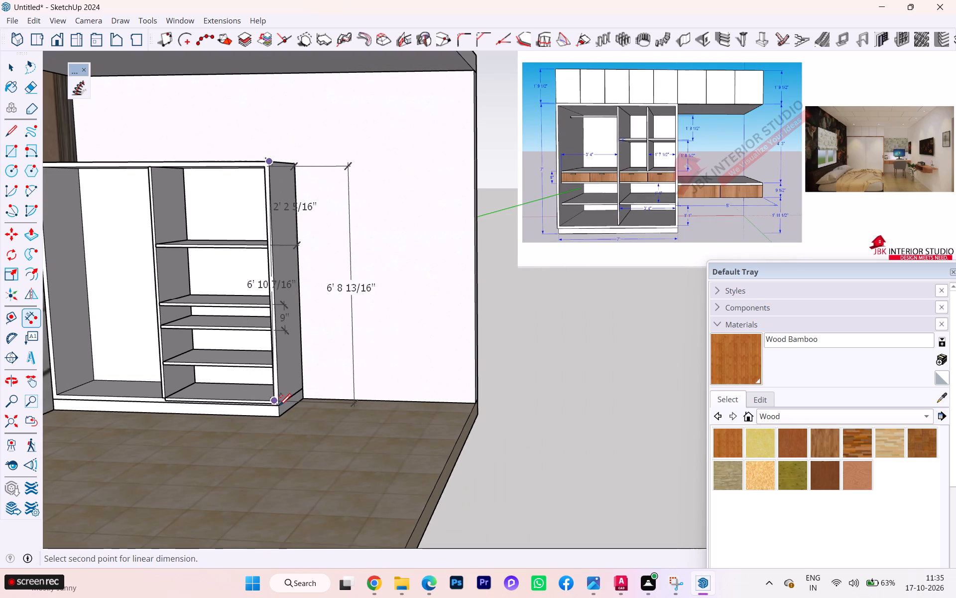
scroll(280, 405, "up", 4)
scroll(280, 405, "down", 1)
scroll(280, 405, "up", 2)
left_click(281, 403)
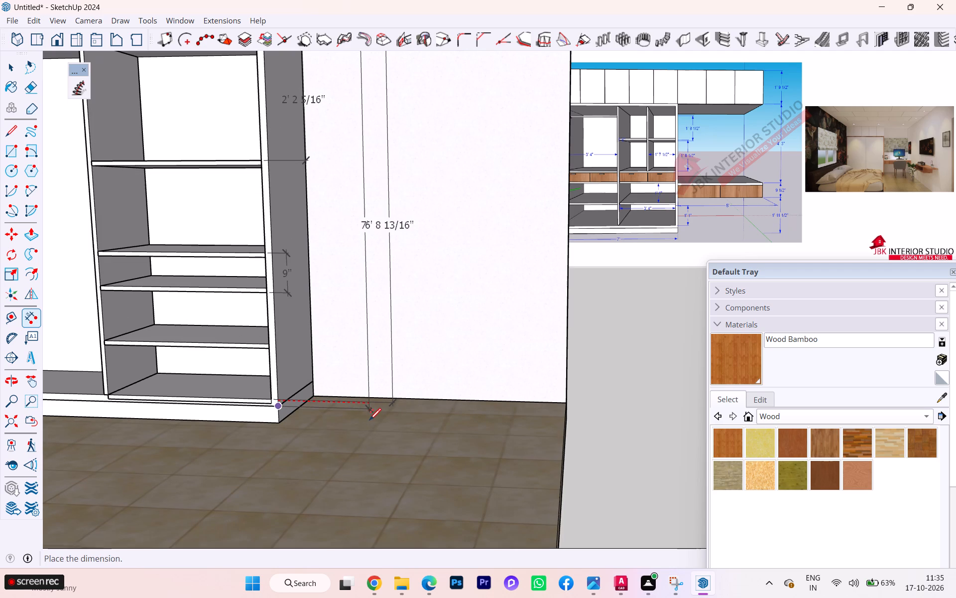
left_click(369, 419)
scroll(317, 401, "down", 5)
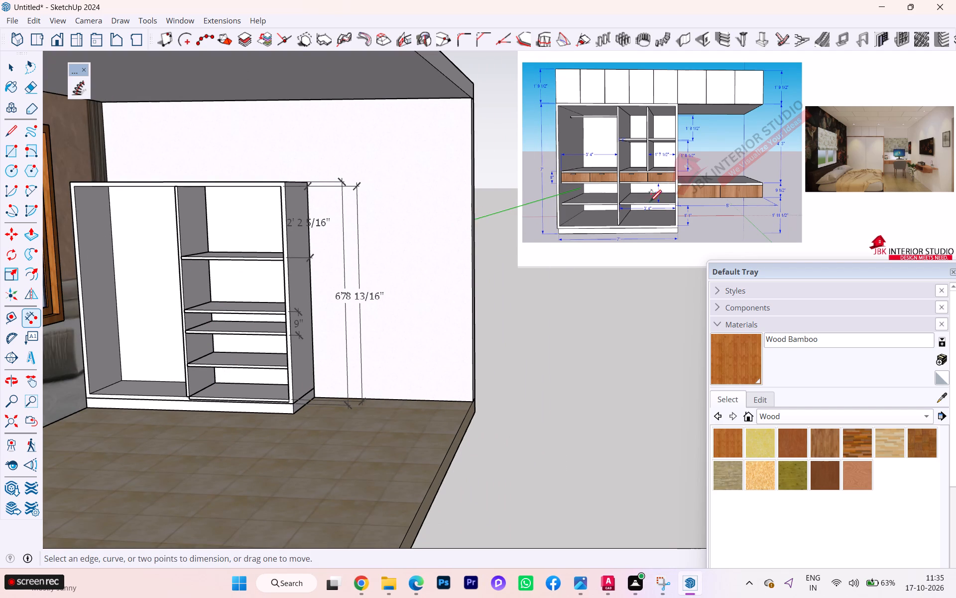
scroll(717, 215, "up", 2)
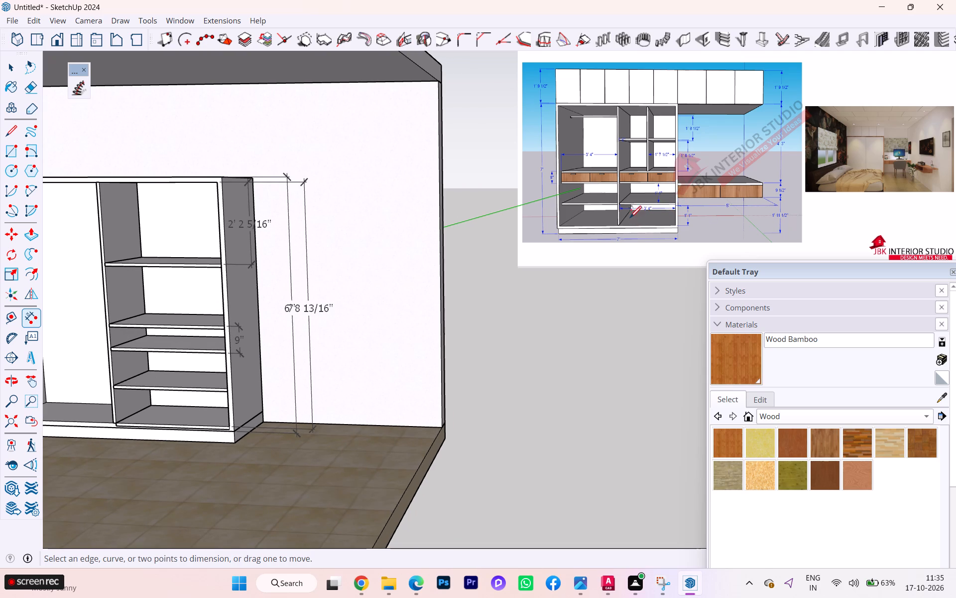
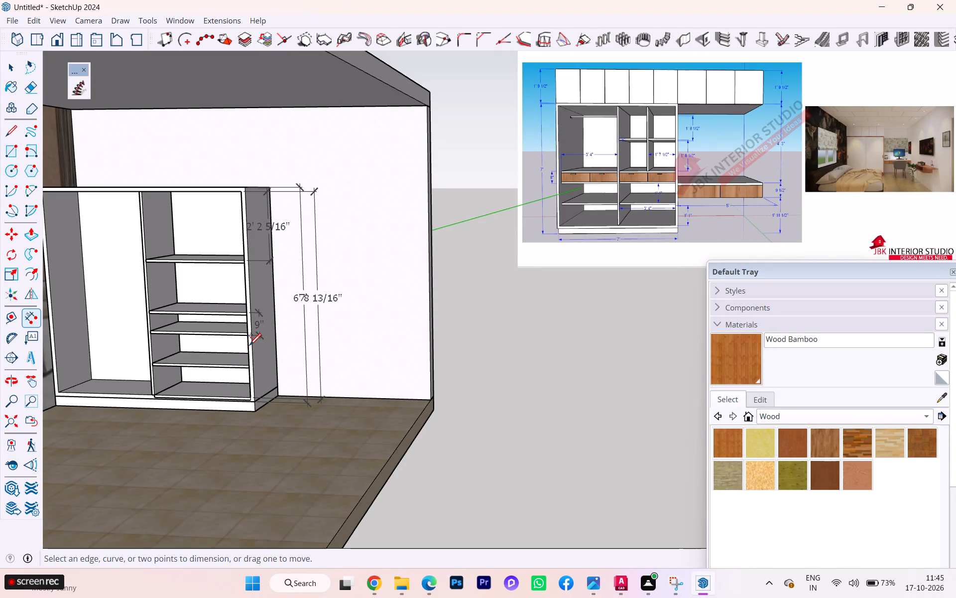
Dimension the top opening of the shelved bay from the top panel's inner front corner to the upper shelf's top edge, placing it on the side panel.
scroll(386, 351, "down", 1)
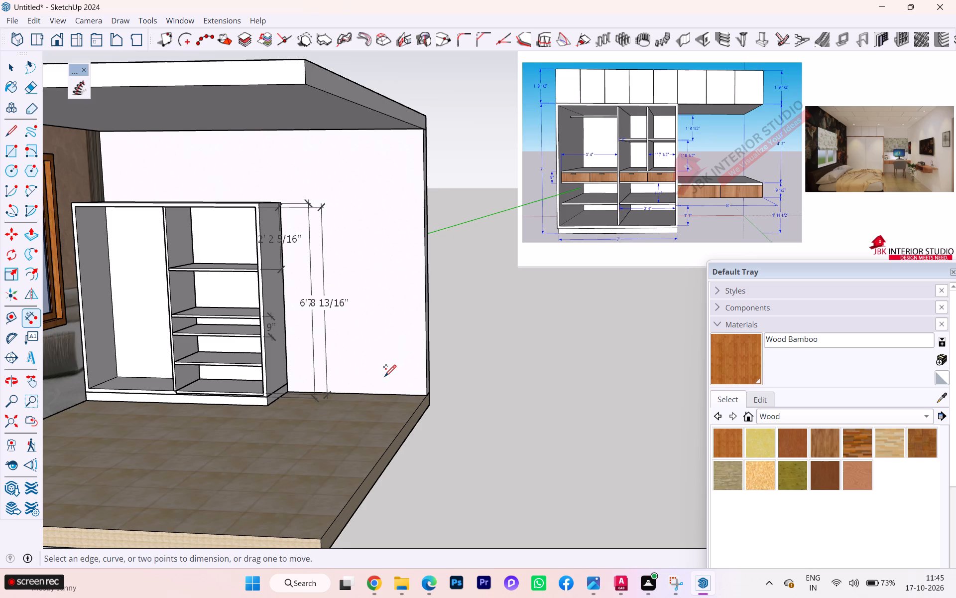
scroll(273, 278, "down", 1)
scroll(269, 274, "up", 5)
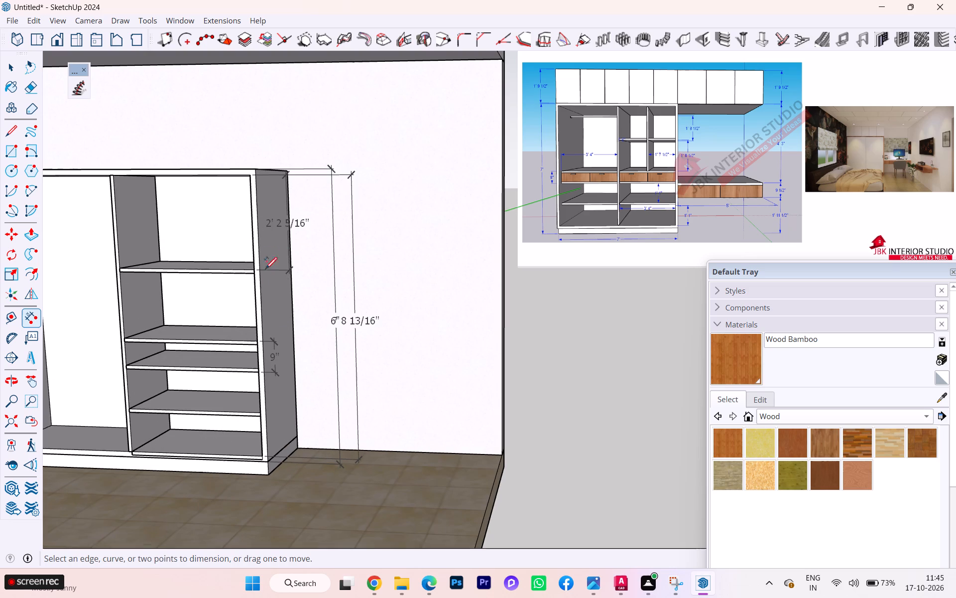
left_click(245, 174)
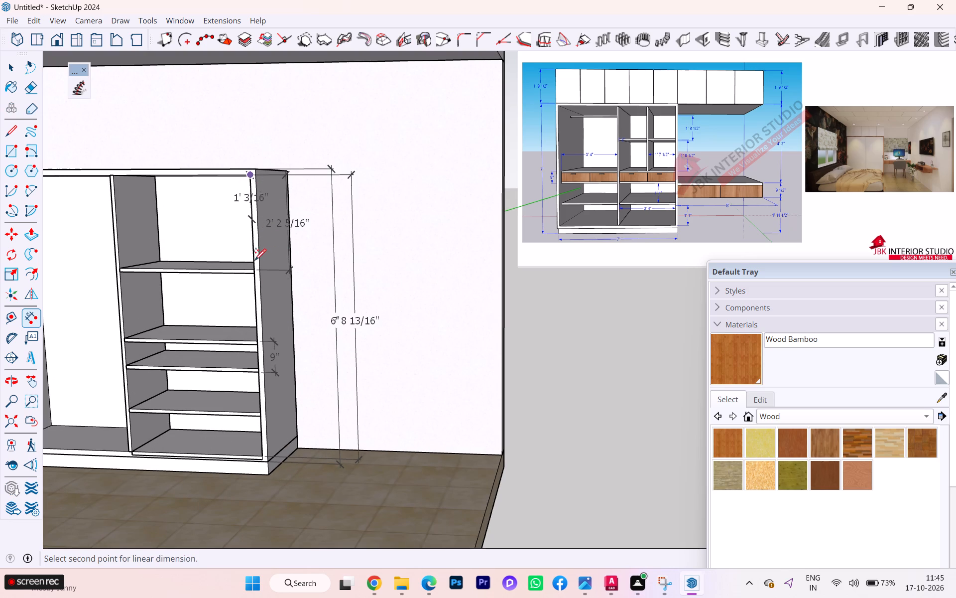
left_click(254, 269)
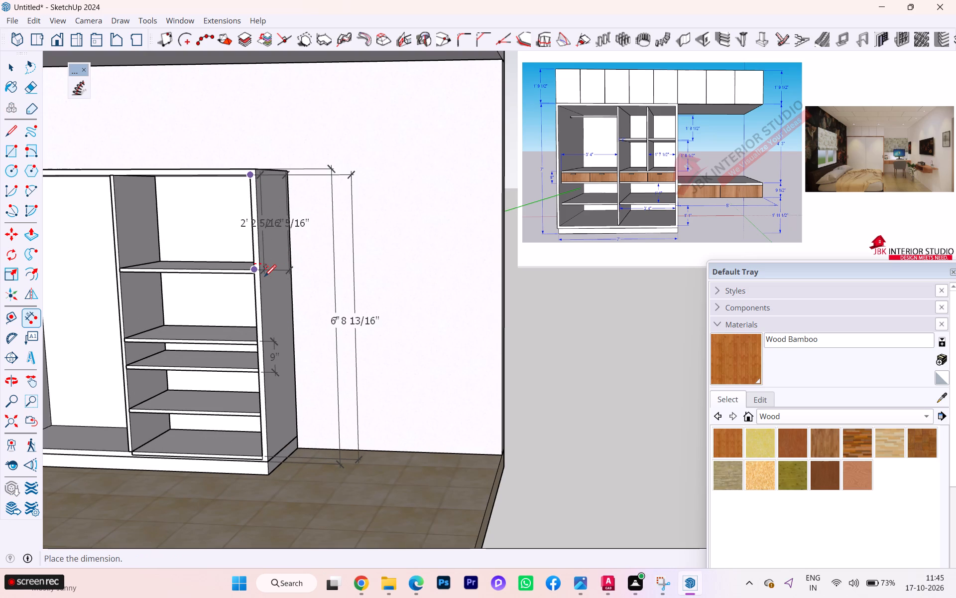
left_click(264, 276)
Dimension the second opening from the upper shelf's bottom edge to the top edge of the drawer compartment's upper shelf, placing it on the side panel.
scroll(252, 281, "up", 6)
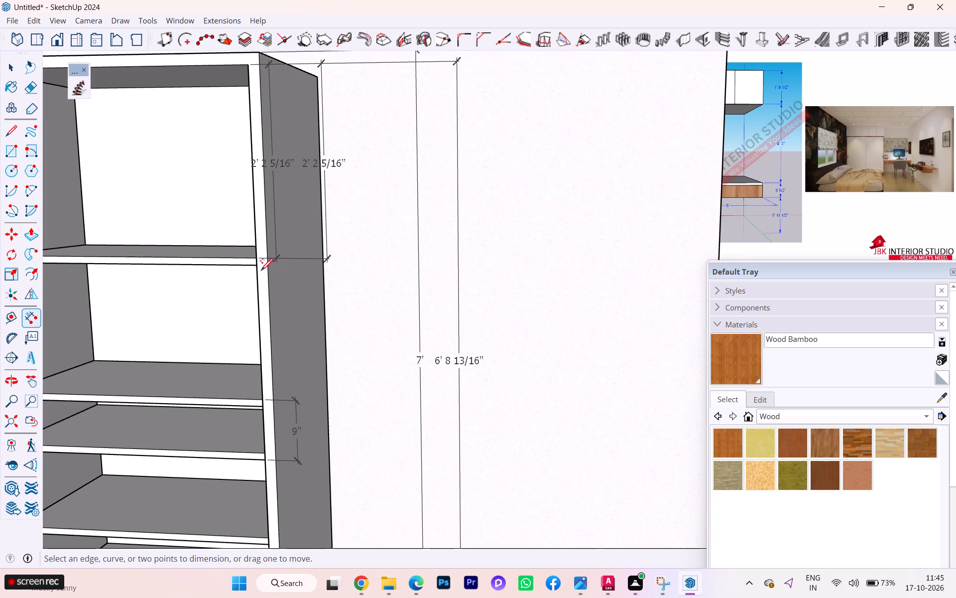
left_click(256, 268)
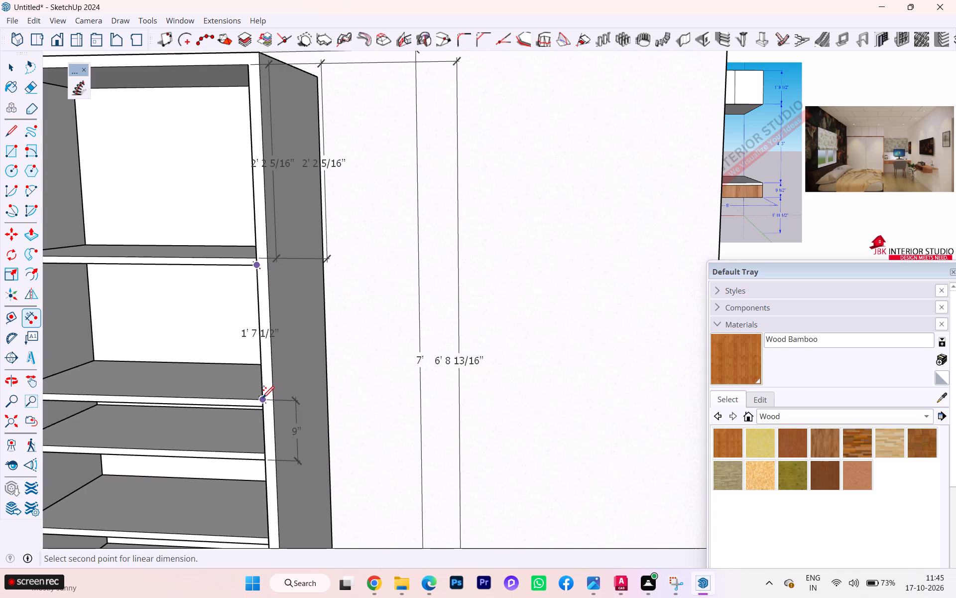
left_click(262, 397)
left_click(321, 379)
Dimension the lowest opening from the lowest shelf's bottom edge to the bay floor's top front edge, placing it on the side panel.
scroll(211, 358, "up", 2)
scroll(211, 358, "down", 5)
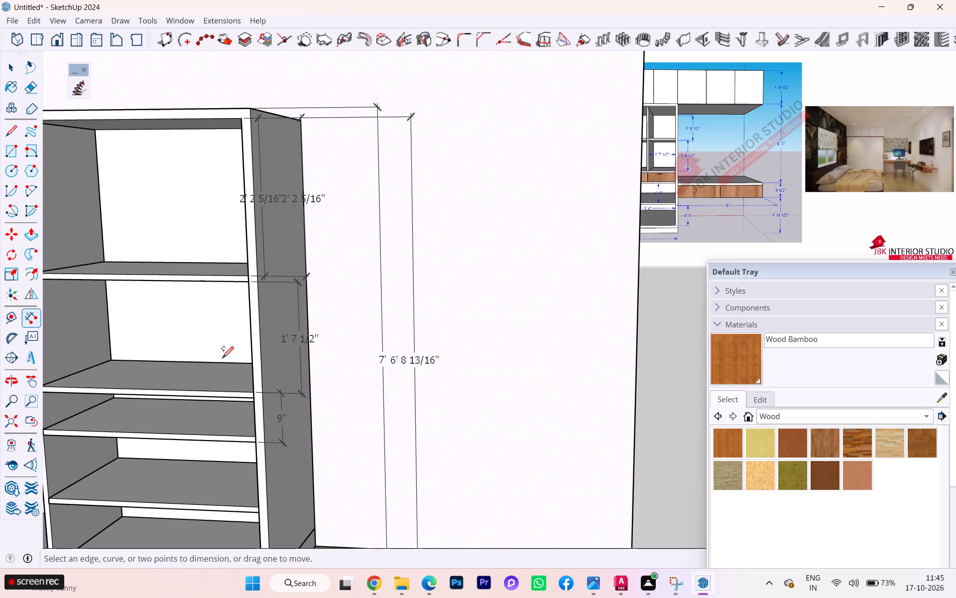
scroll(287, 279, "down", 1)
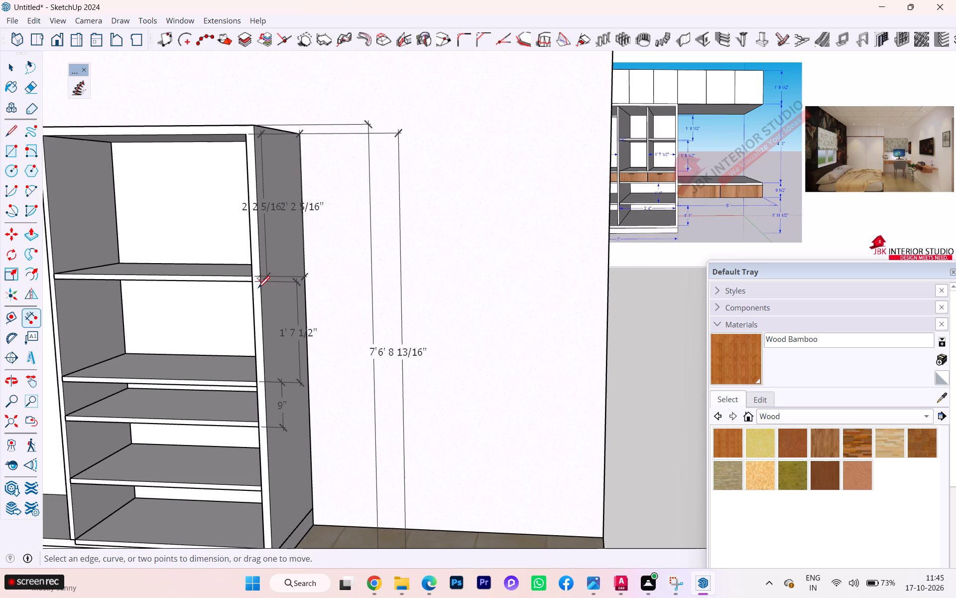
scroll(257, 287, "down", 7)
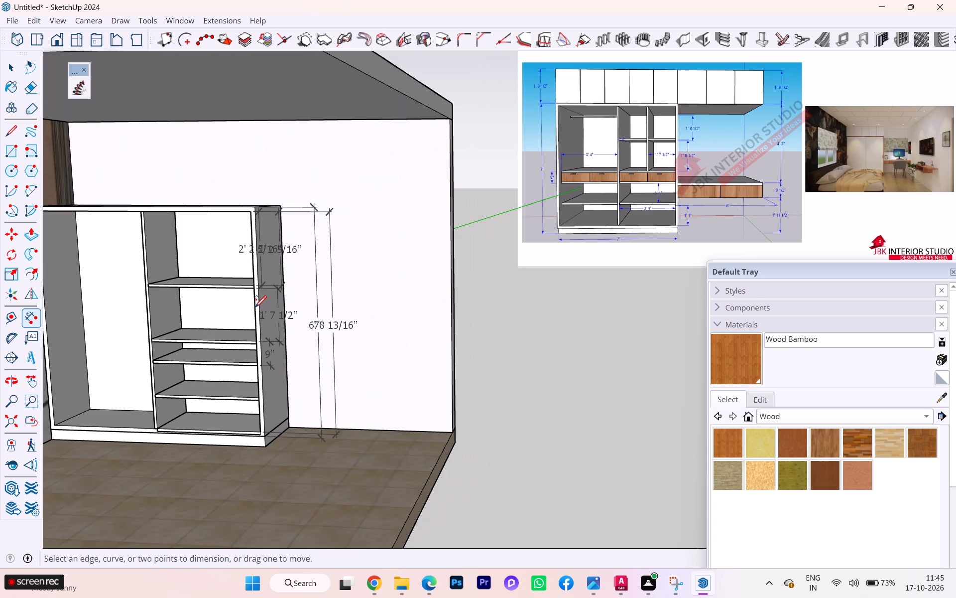
scroll(260, 438, "up", 9)
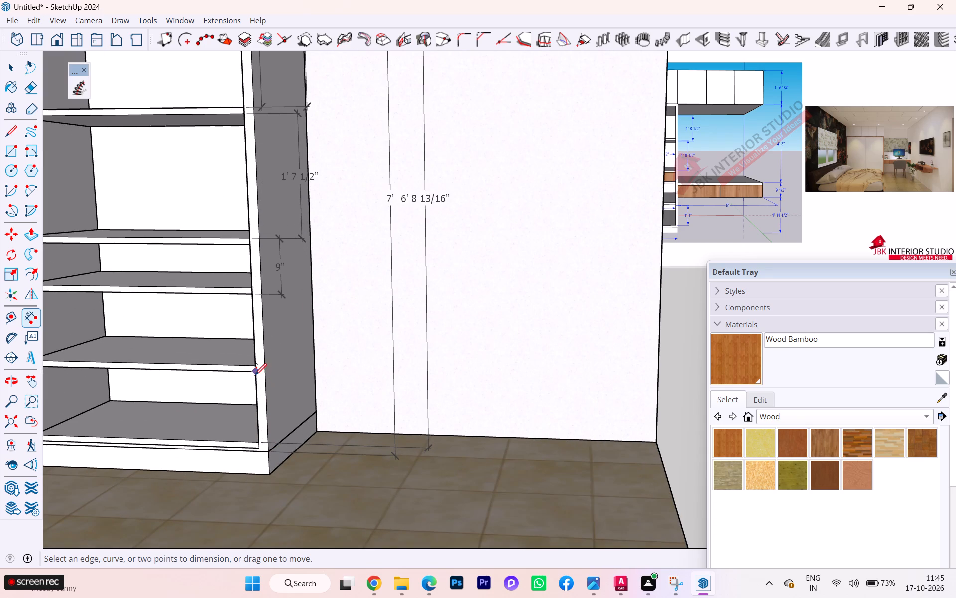
left_click(254, 374)
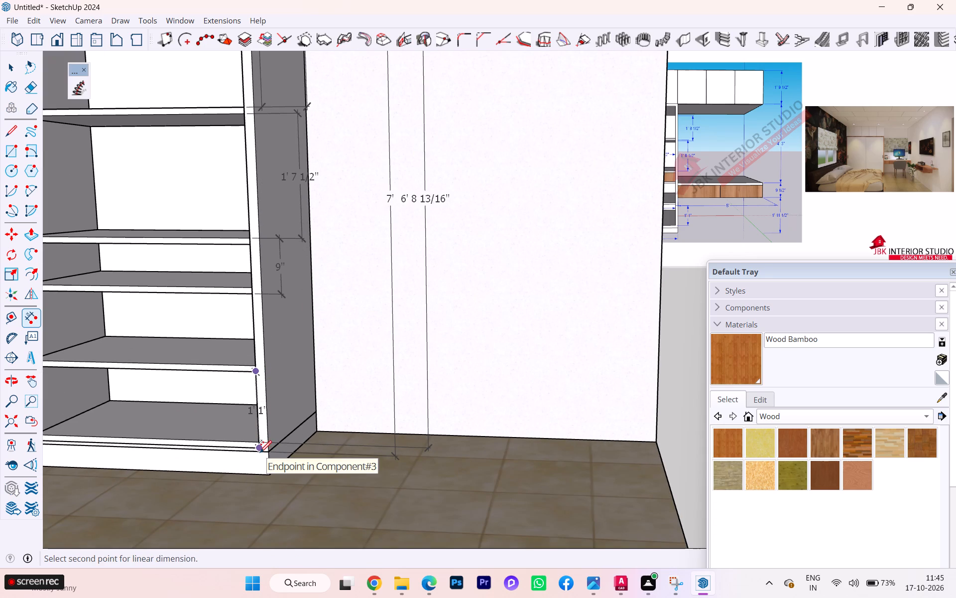
left_click(258, 442)
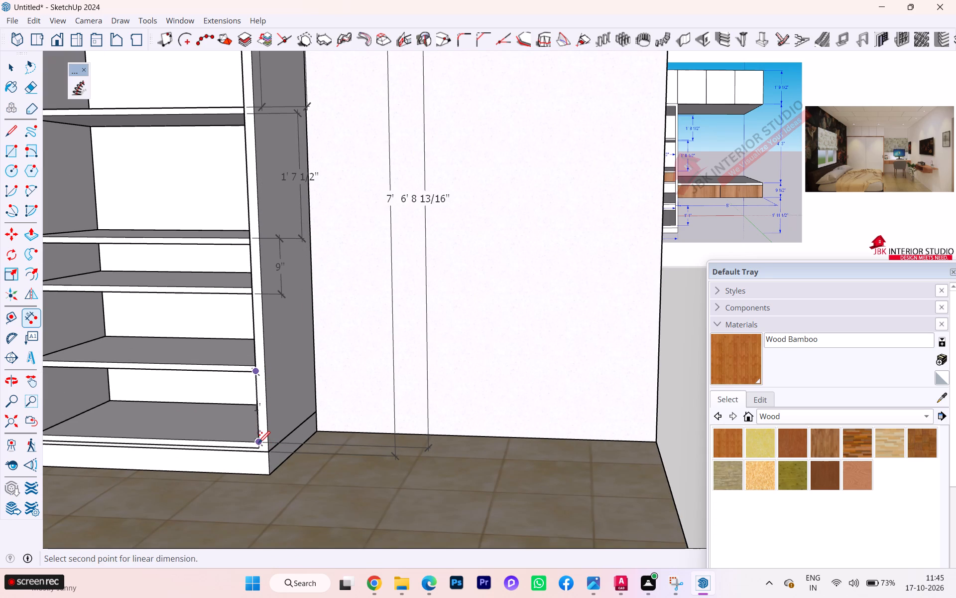
left_click(292, 439)
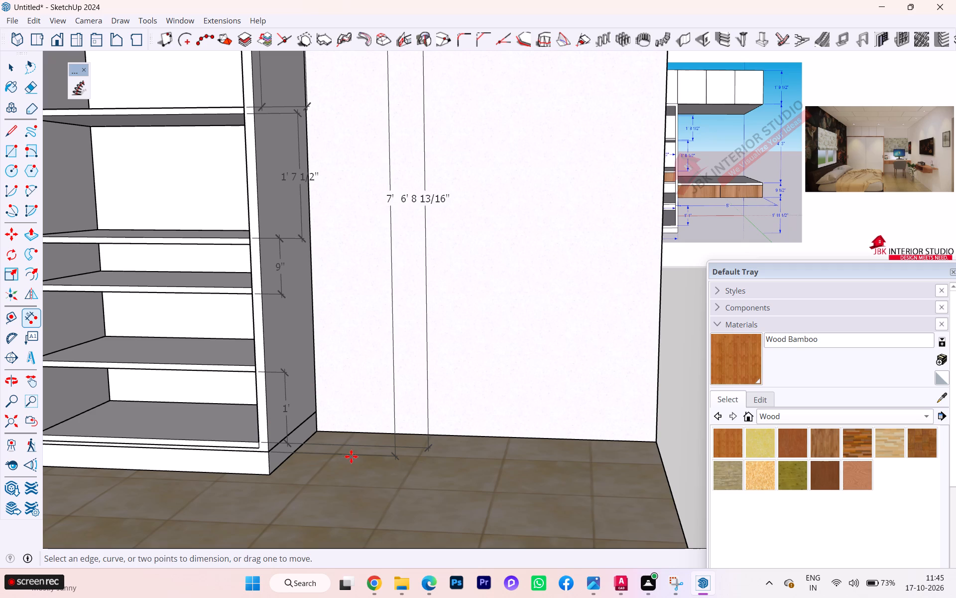
scroll(250, 244, "down", 6)
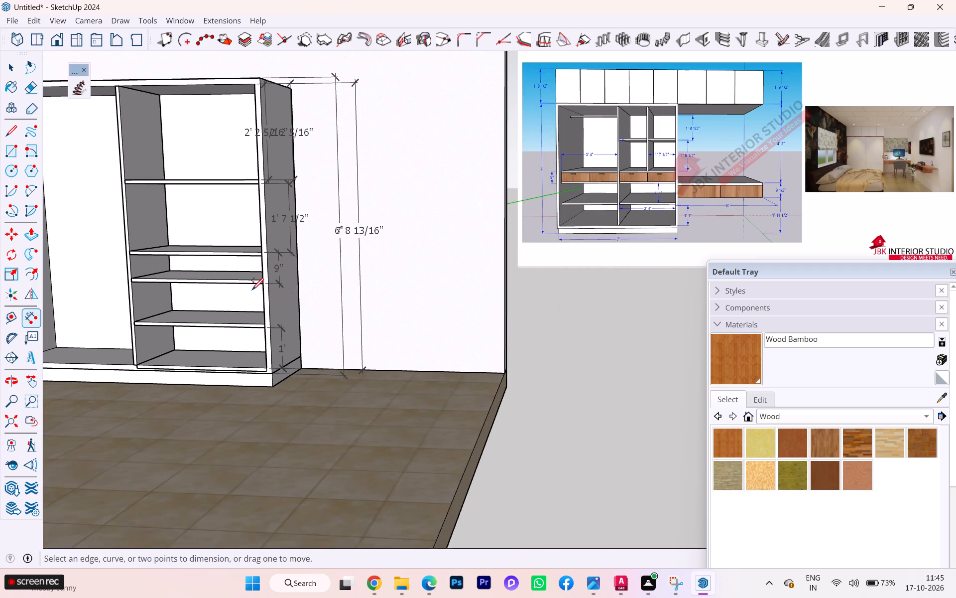
key("Escape")
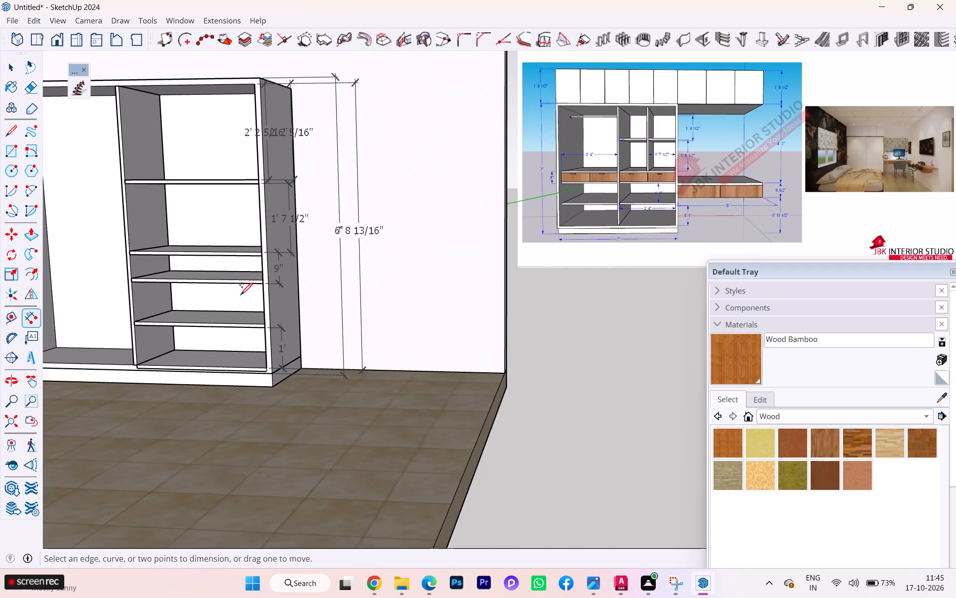
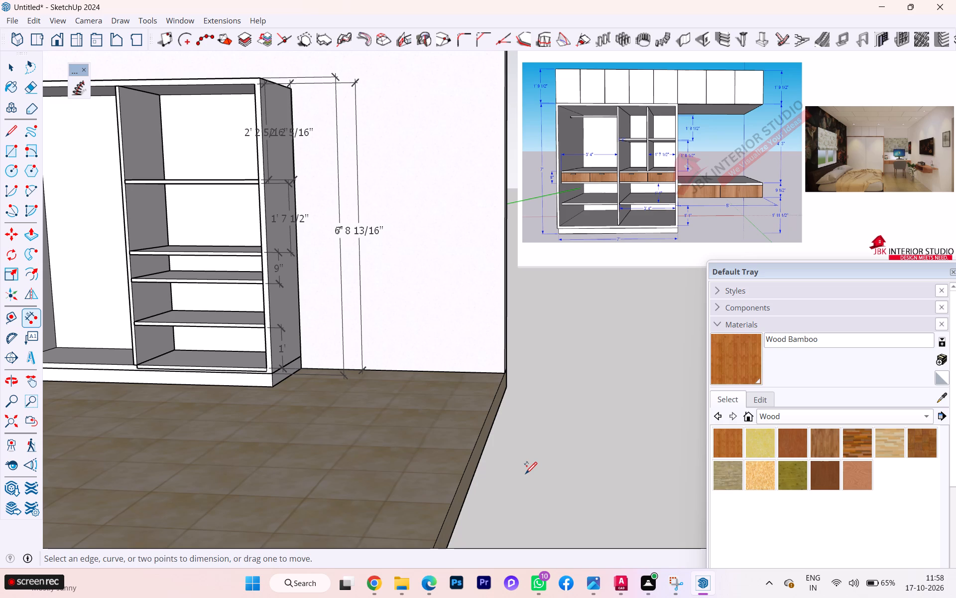
Delete both overlapping height dimensions of the top opening on the wardrobe's side panel.
scroll(425, 389, "down", 5)
scroll(300, 312, "down", 7)
scroll(307, 258, "up", 4)
key("Escape")
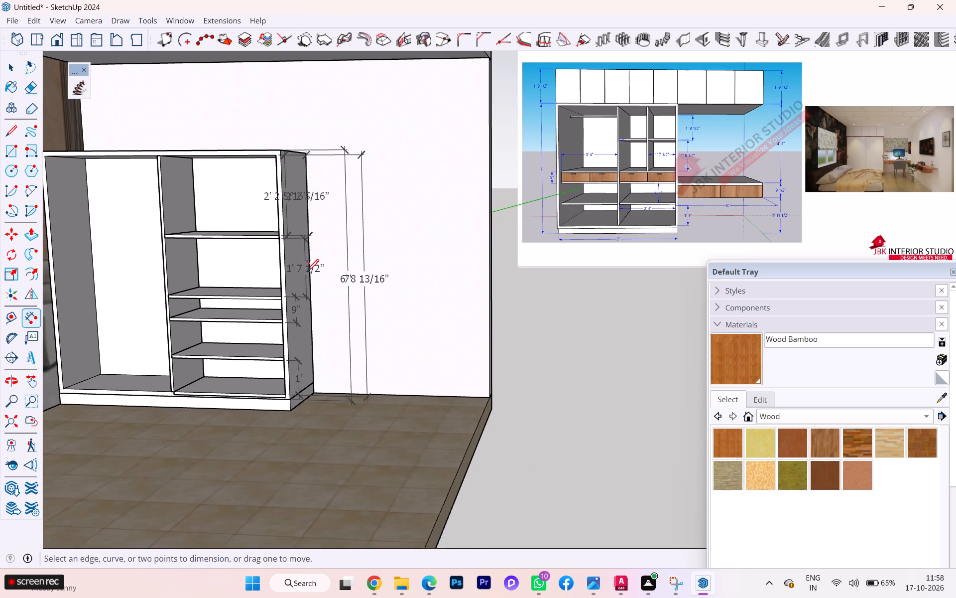
left_click(302, 298)
key("Delete")
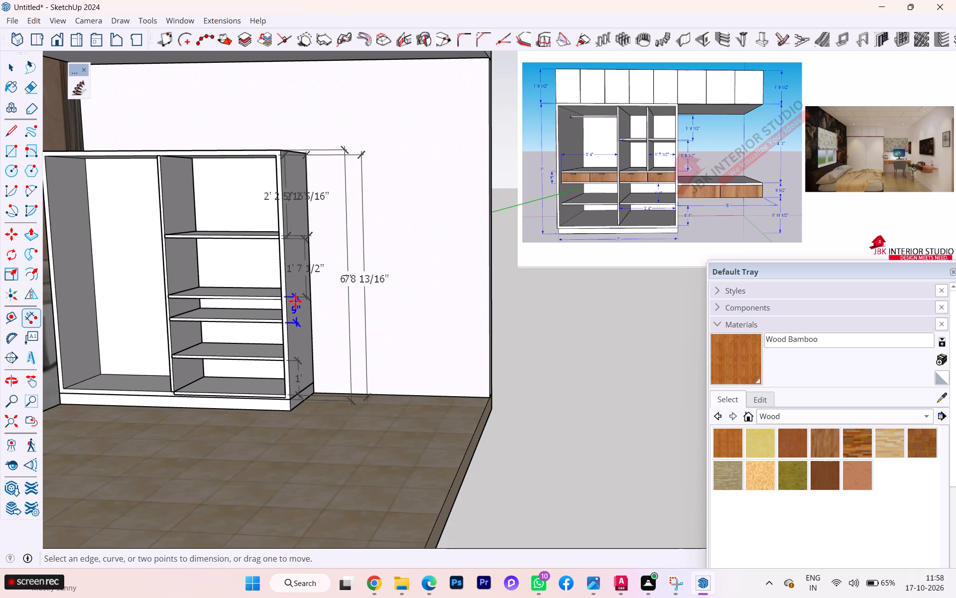
left_click(8, 65)
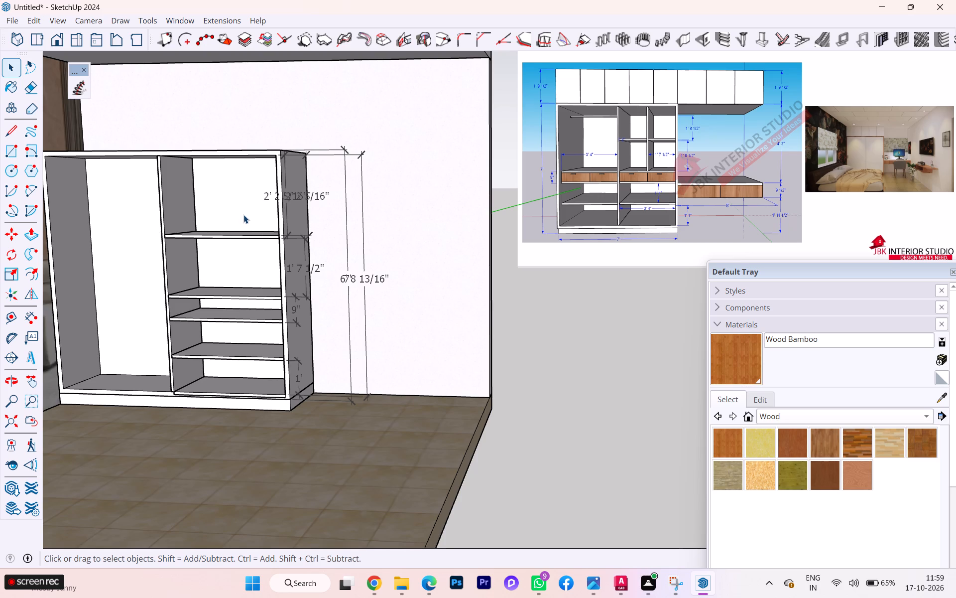
left_click(296, 193)
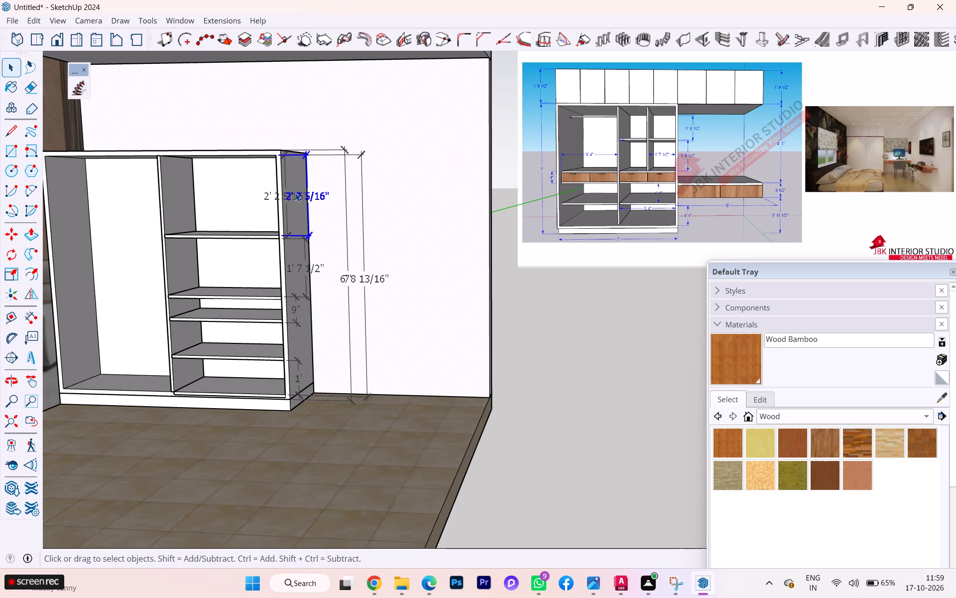
key("Delete")
left_click(289, 197)
key("Delete")
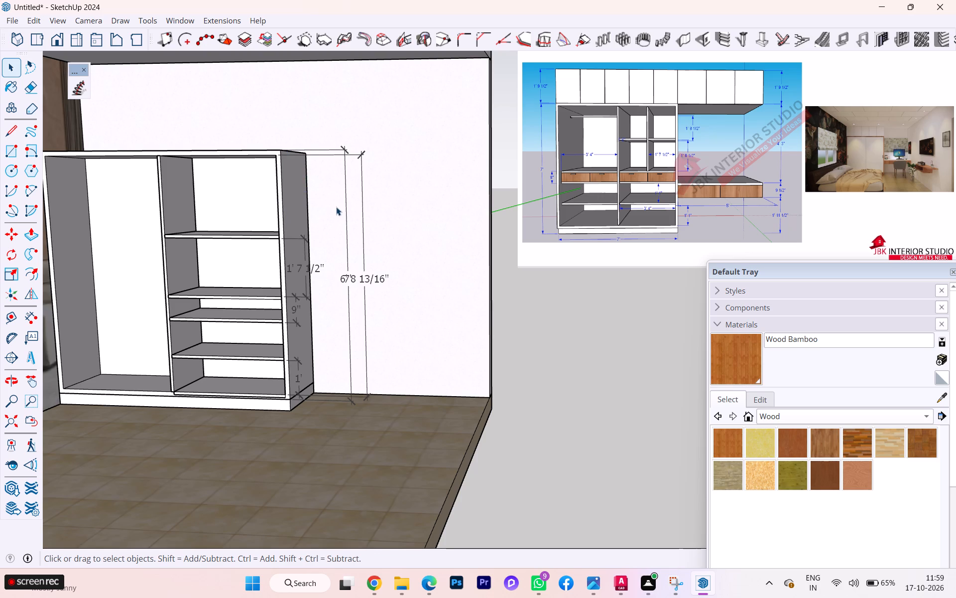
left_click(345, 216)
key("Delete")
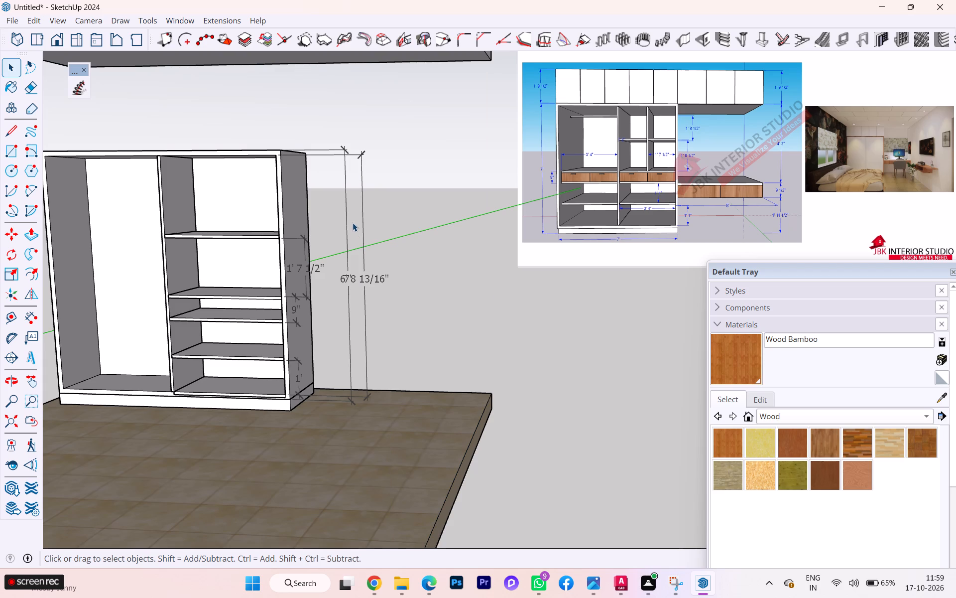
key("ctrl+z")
Delete the two overall height dimensions, 7' and 6' 8 13/16", standing beside the wardrobe.
left_click(349, 242)
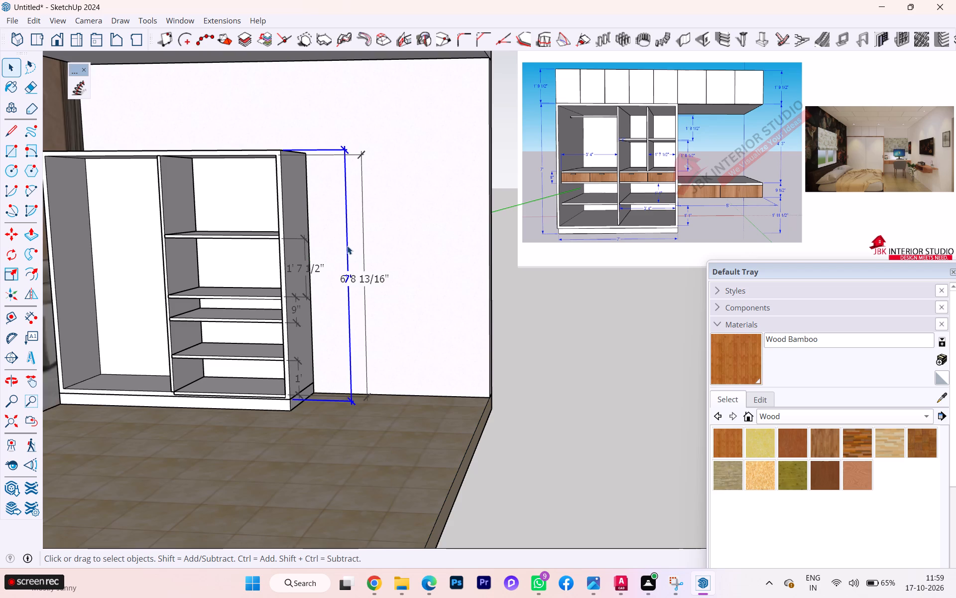
left_click(353, 277)
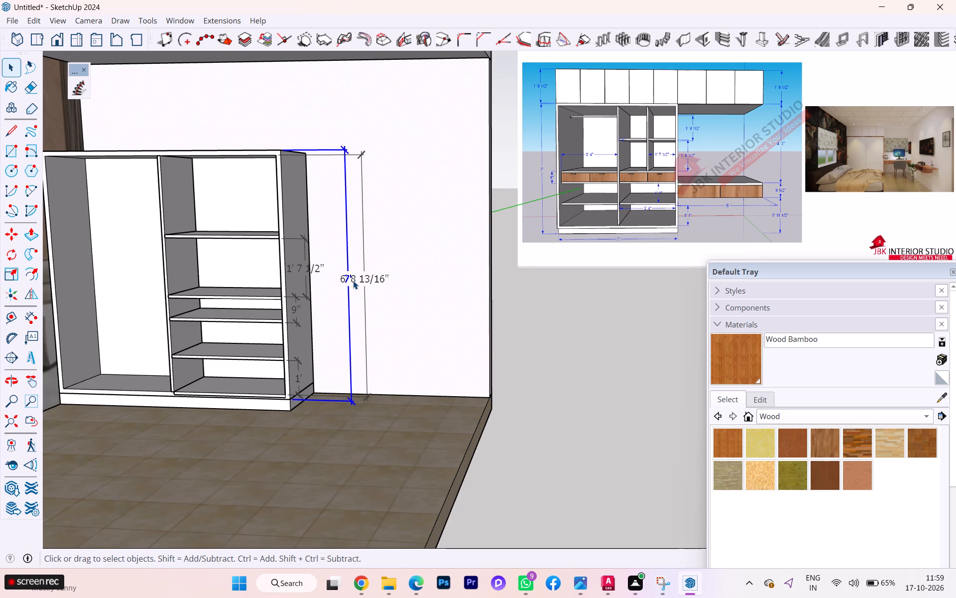
left_click(353, 281)
key("Delete")
left_click(363, 280)
key("Delete")
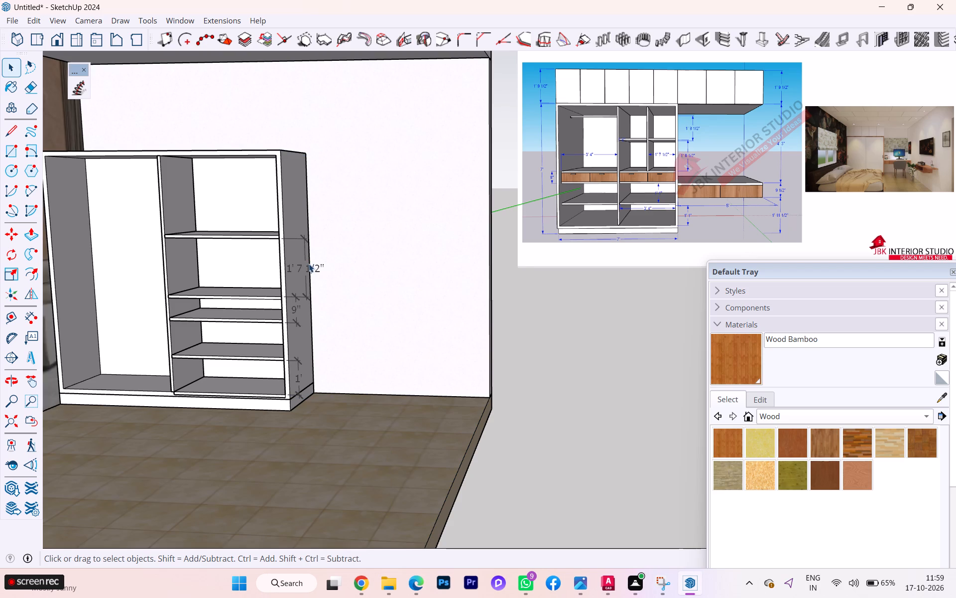
Delete the 1' 7 1/2" dimension of the second opening on the wardrobe's side panel.
left_click(307, 266)
key("Delete")
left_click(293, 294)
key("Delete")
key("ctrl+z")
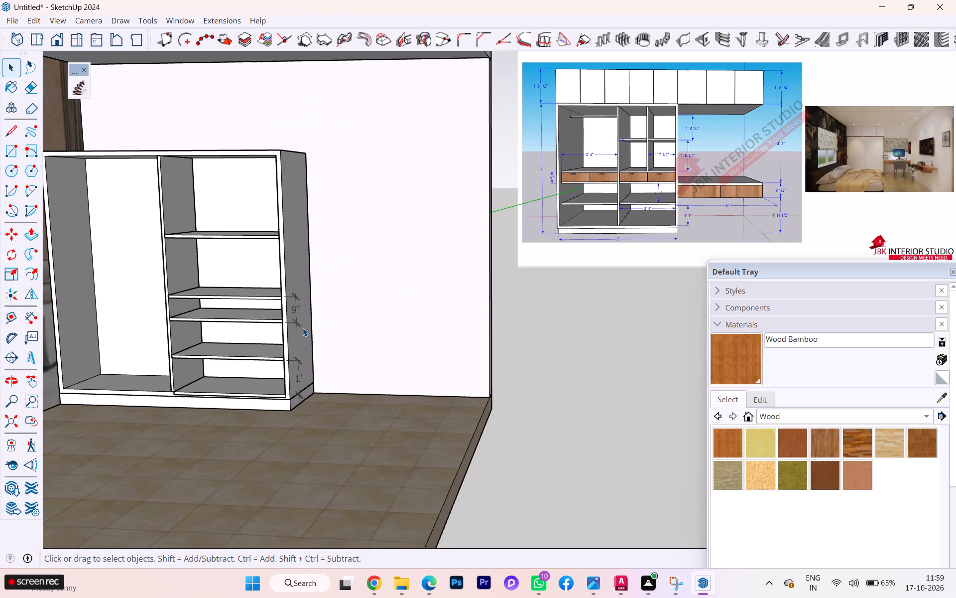
Delete the 9" dimension of the drawer compartment on the wardrobe's side panel.
left_click(295, 305)
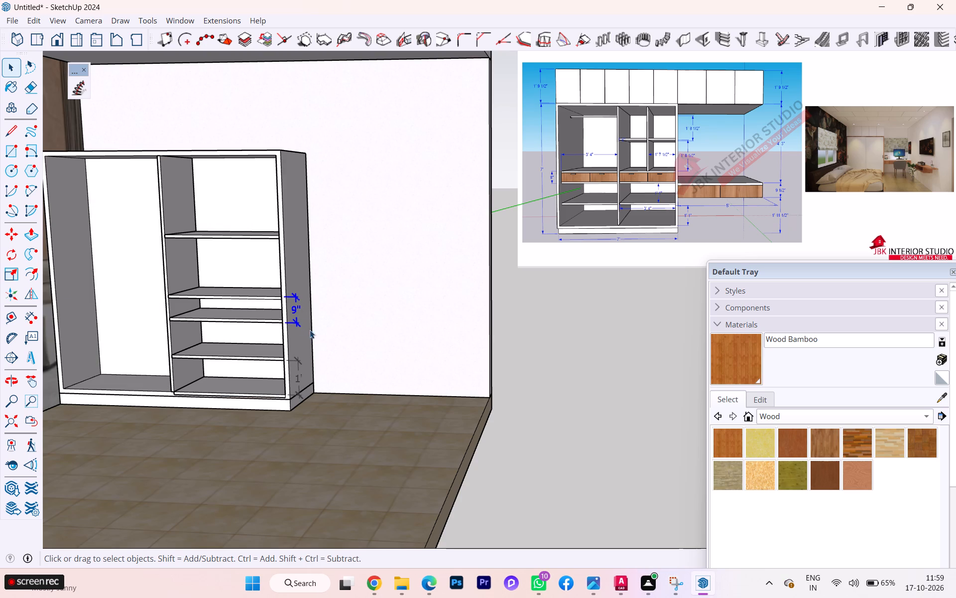
key("Delete")
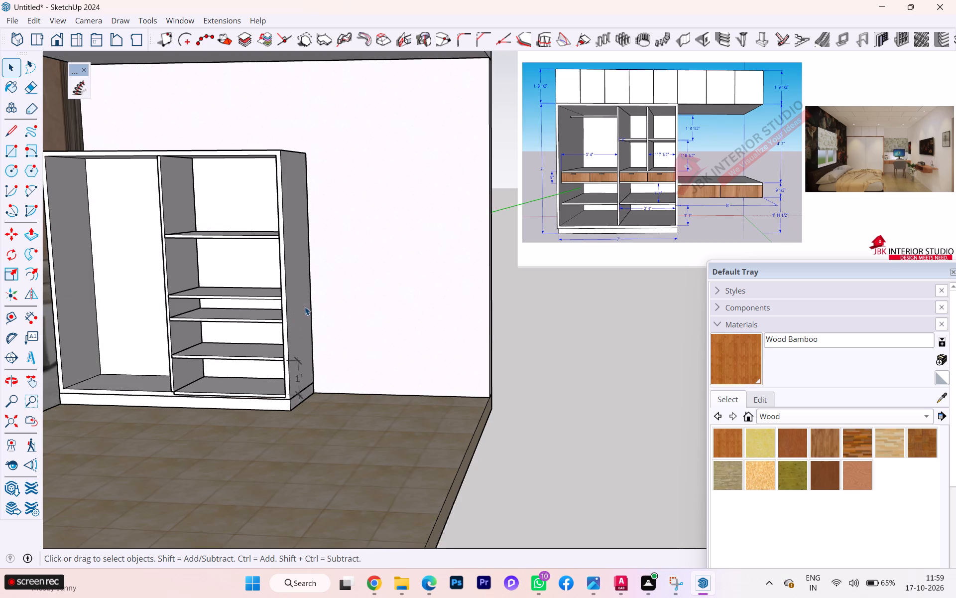
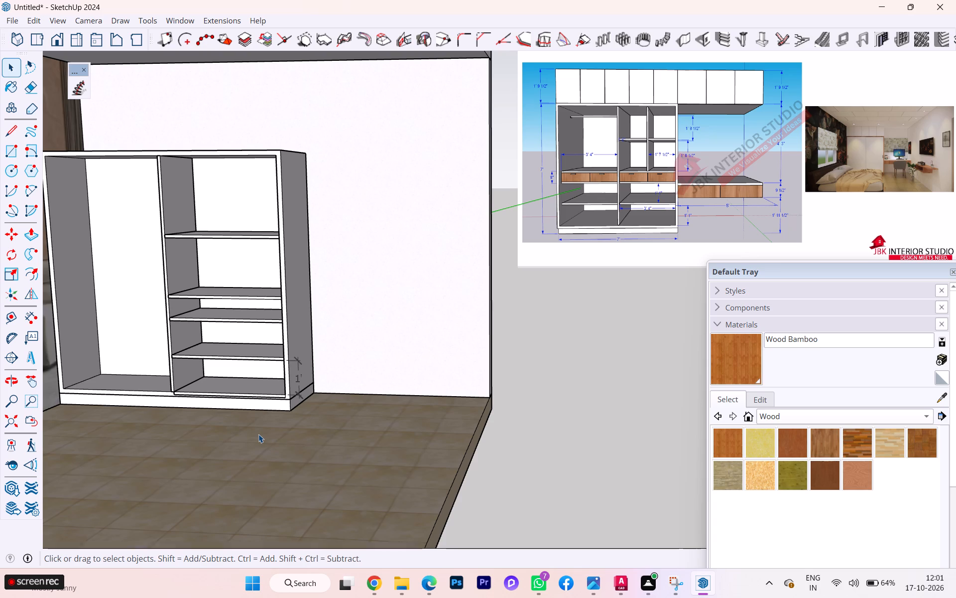
Delete the 1' dimension of the lowest opening on the wardrobe's side panel.
scroll(277, 359, "down", 3)
scroll(313, 386, "up", 2)
left_click(295, 362)
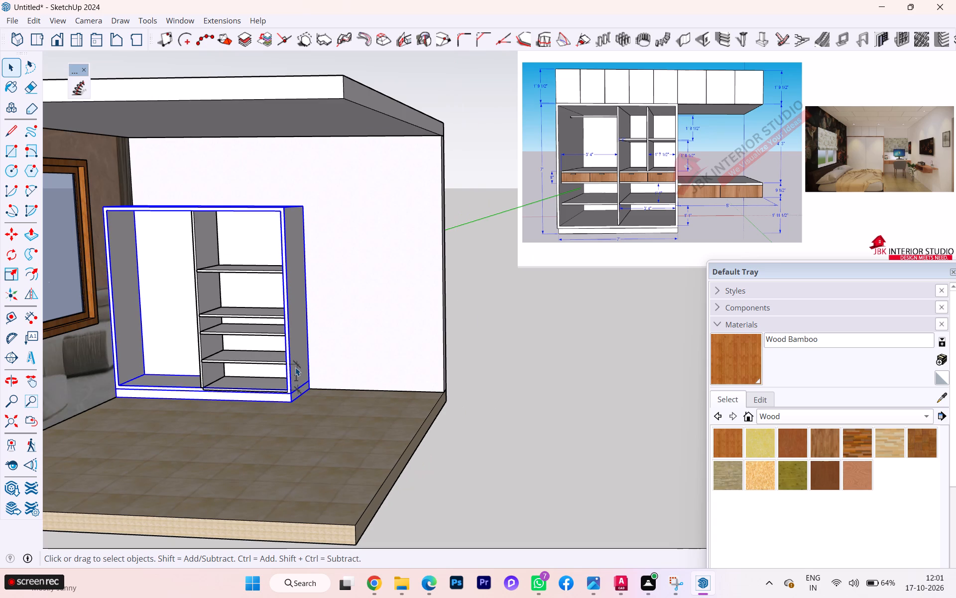
left_click(295, 369)
left_click(295, 362)
scroll(300, 366, "up", 3)
left_click(333, 455)
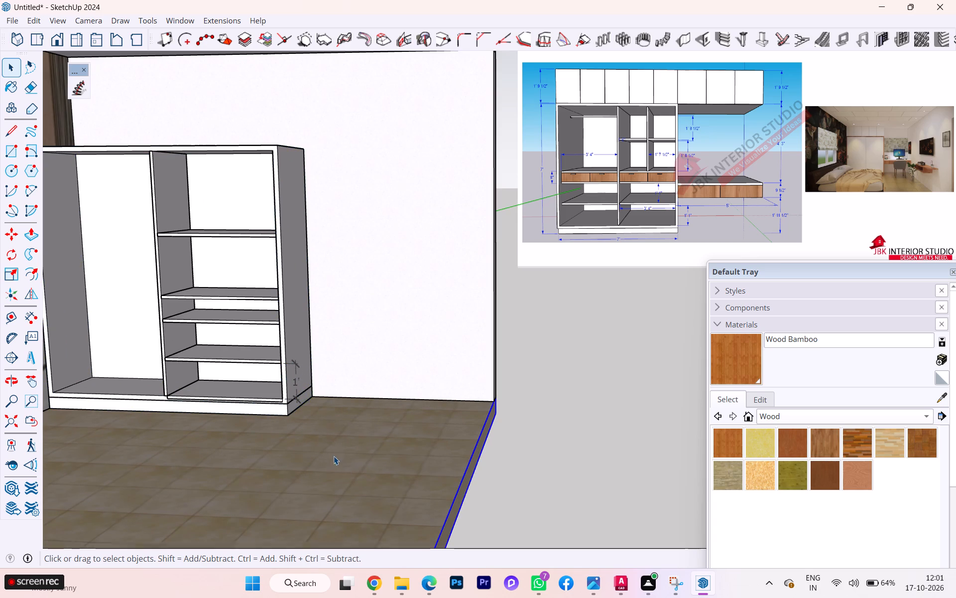
left_click(295, 374)
key("Delete")
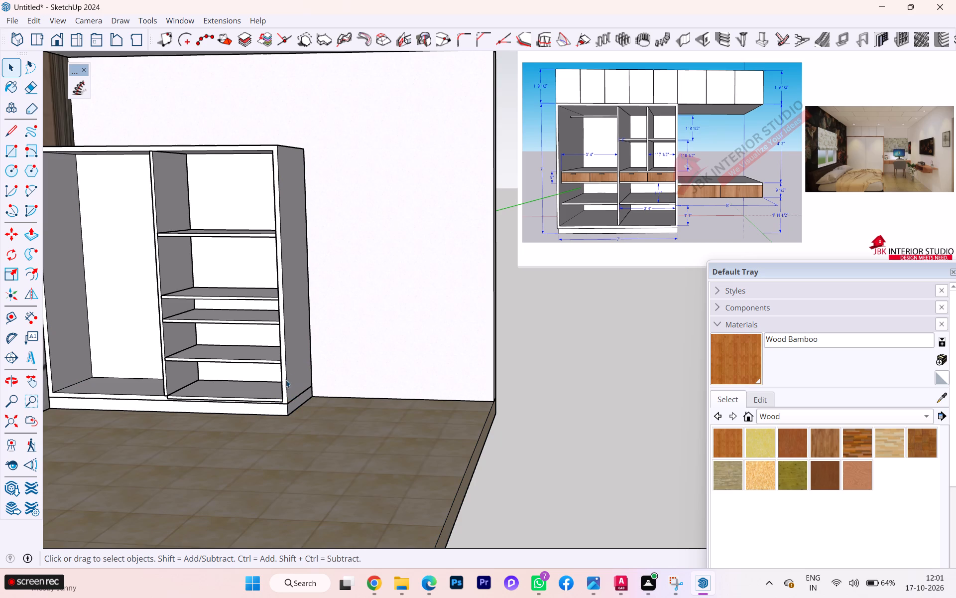
Delete the three lower intermediate shelves in the wardrobe's shelved section, keeping the uppermost shelf and the bottom board.
scroll(245, 368, "up", 5)
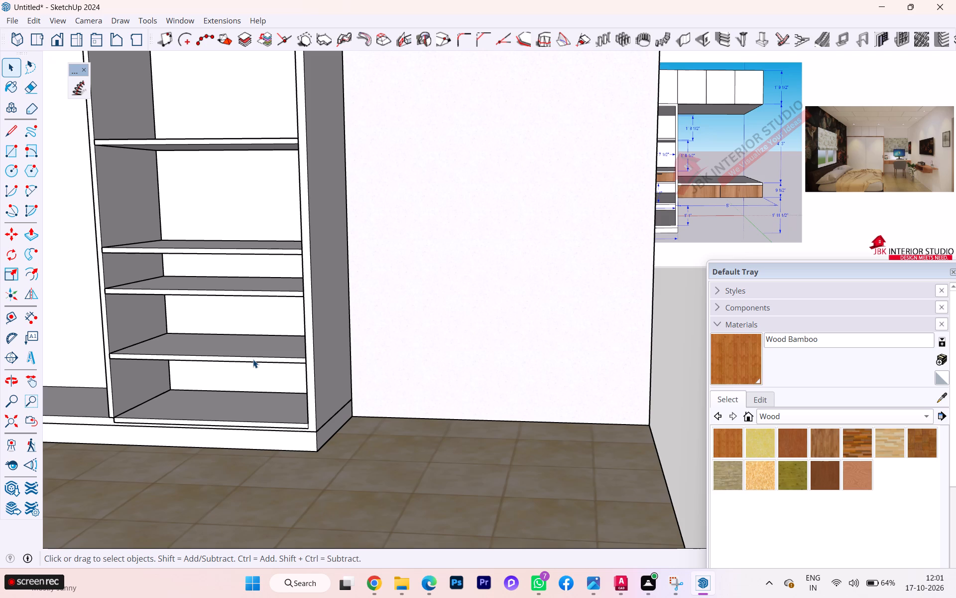
scroll(253, 359, "up", 3)
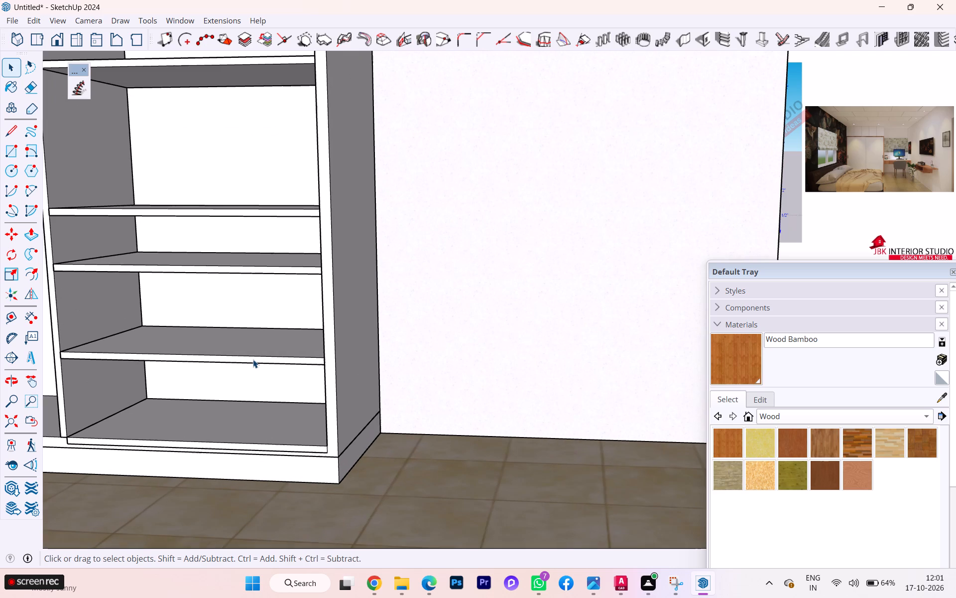
left_click(257, 352)
left_click(289, 265)
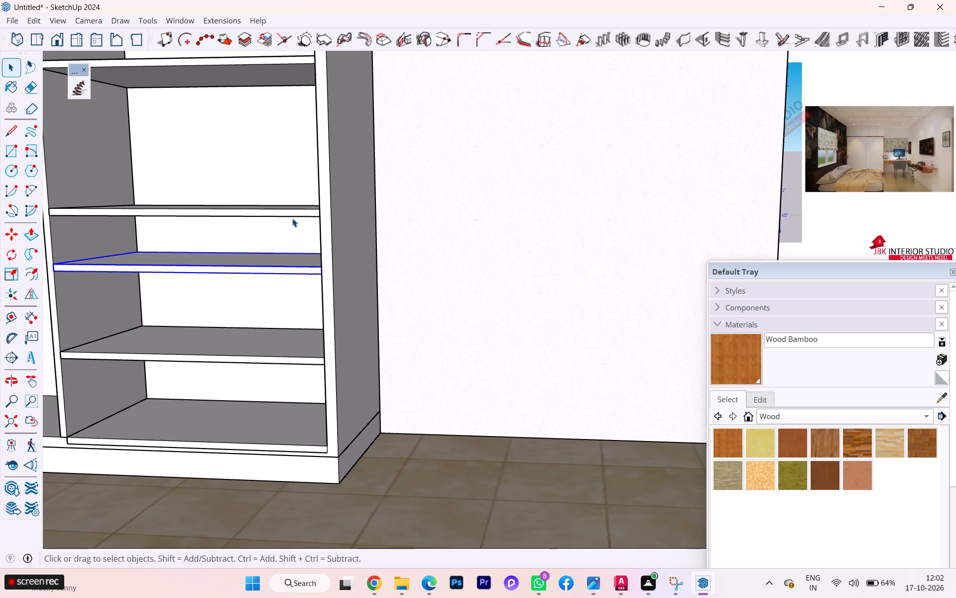
left_click(291, 214)
key("Delete")
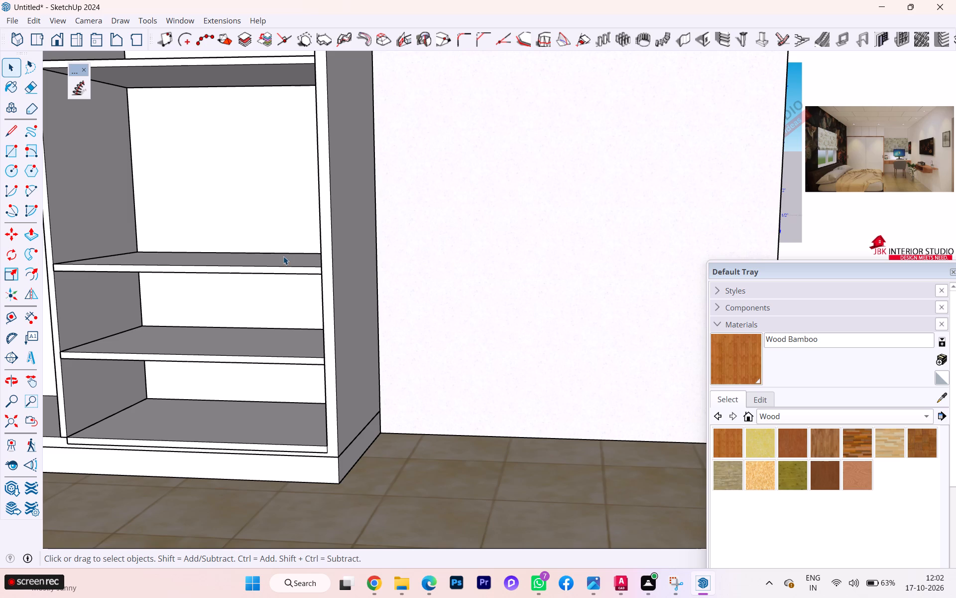
scroll(197, 246, "down", 1)
left_click(273, 359)
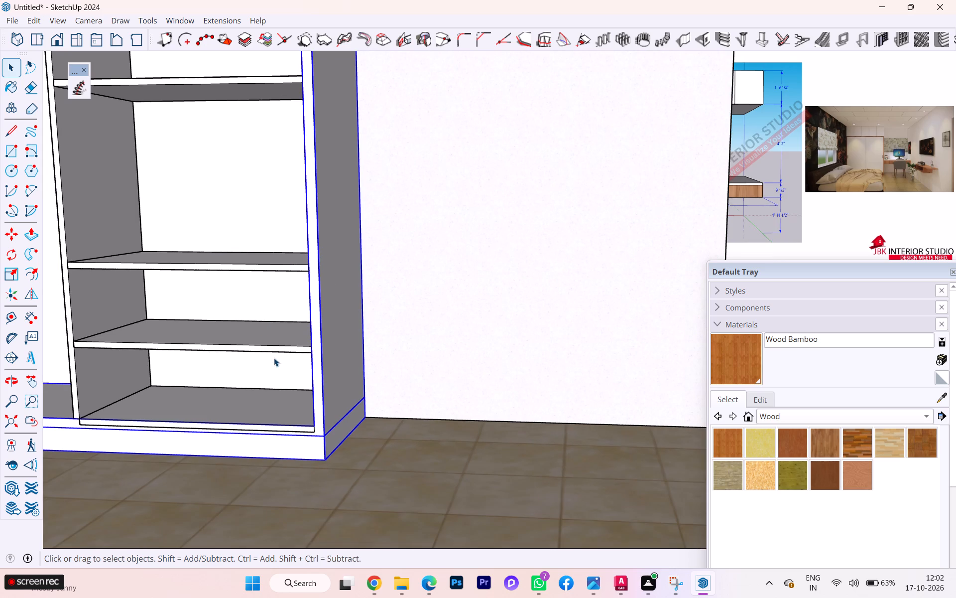
left_click(280, 348)
key("Delete")
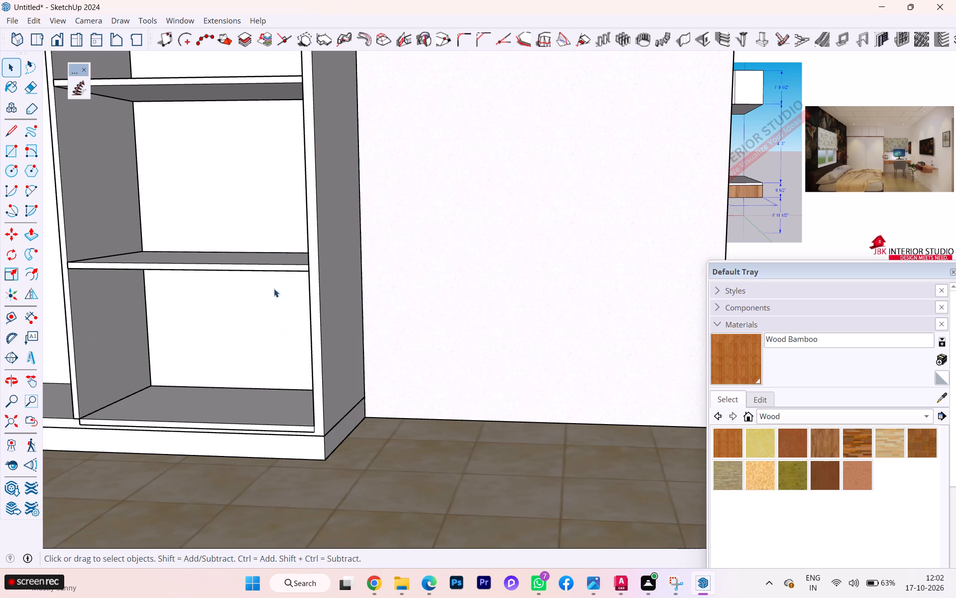
left_click(263, 262)
key("Delete")
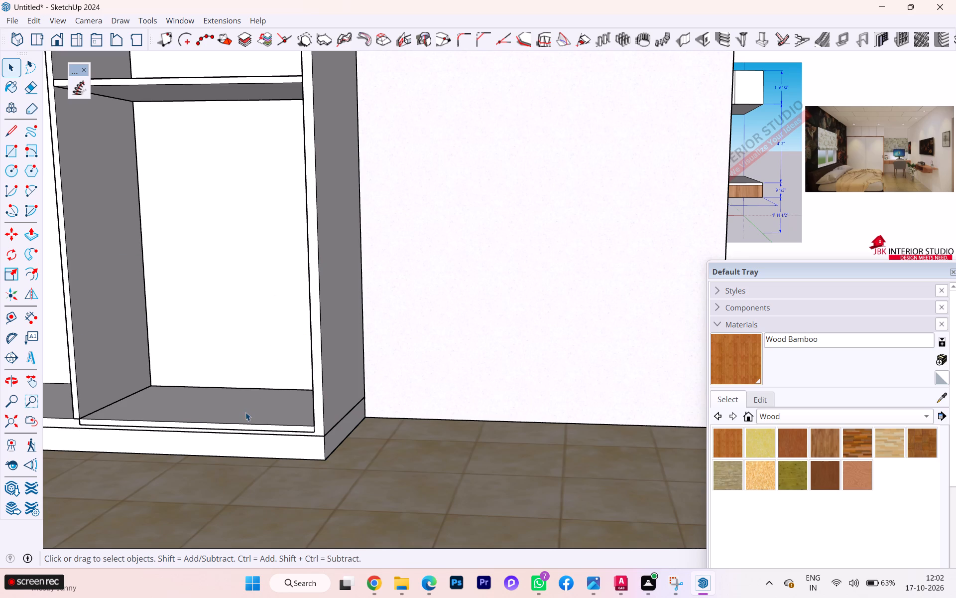
Move the loose shelf board lying at the base of the shelved section straight up 1'2".
left_click(249, 428)
scroll(315, 431, "up", 2)
scroll(318, 427, "down", 1)
scroll(318, 427, "up", 1)
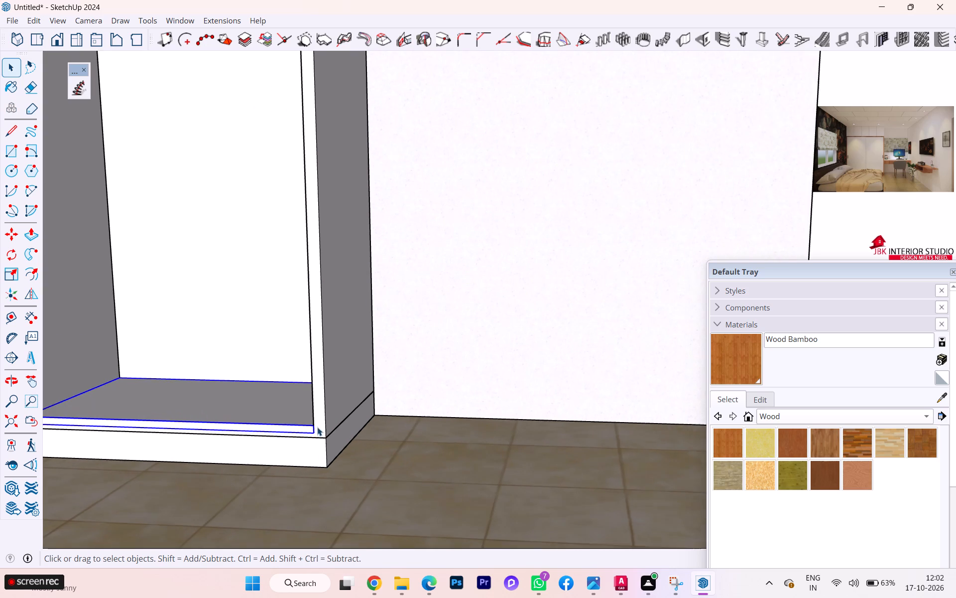
scroll(317, 426, "up", 2)
key("m")
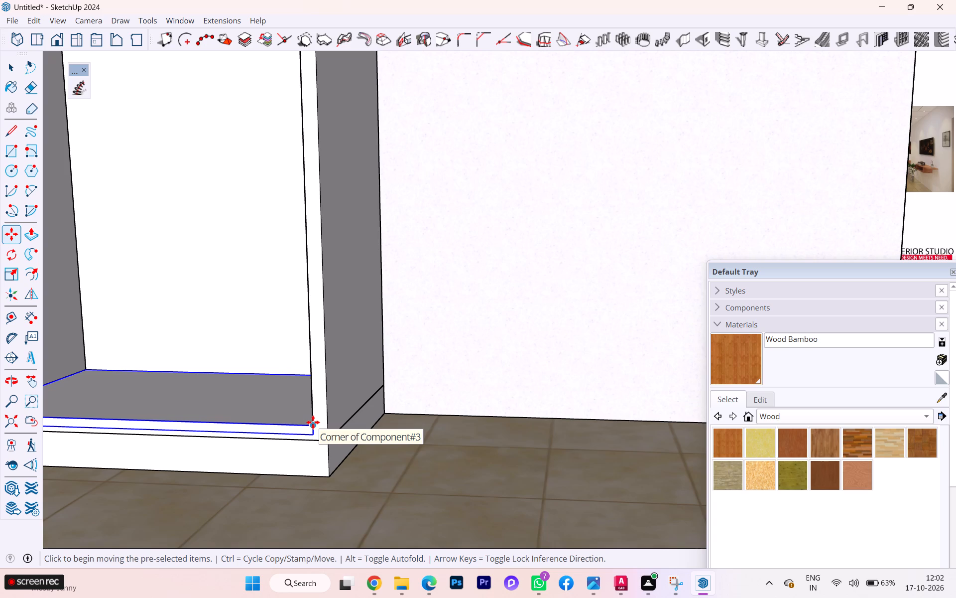
left_click(313, 422)
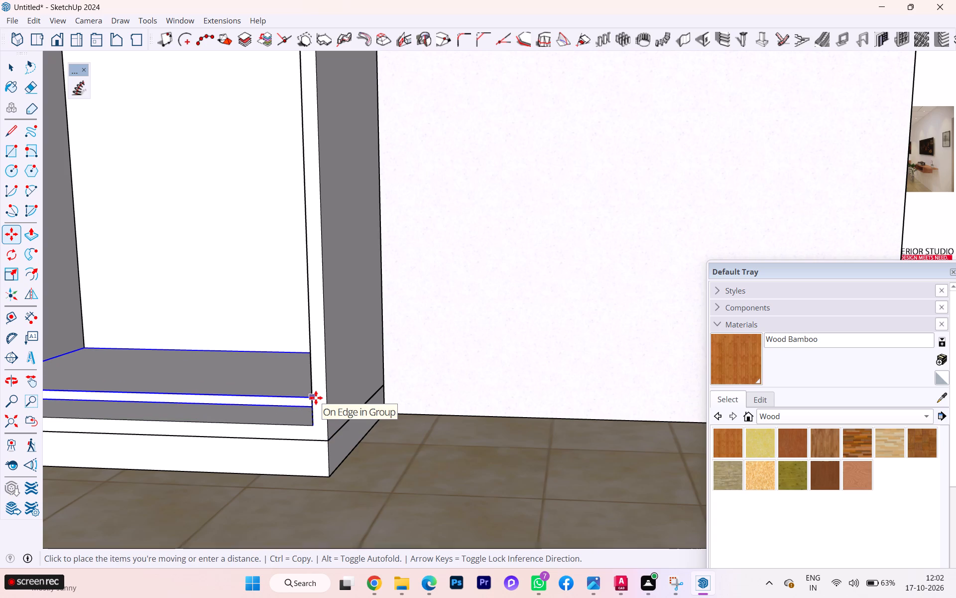
scroll(316, 398, "down", 9)
scroll(316, 398, "up", 1)
scroll(316, 398, "down", 2)
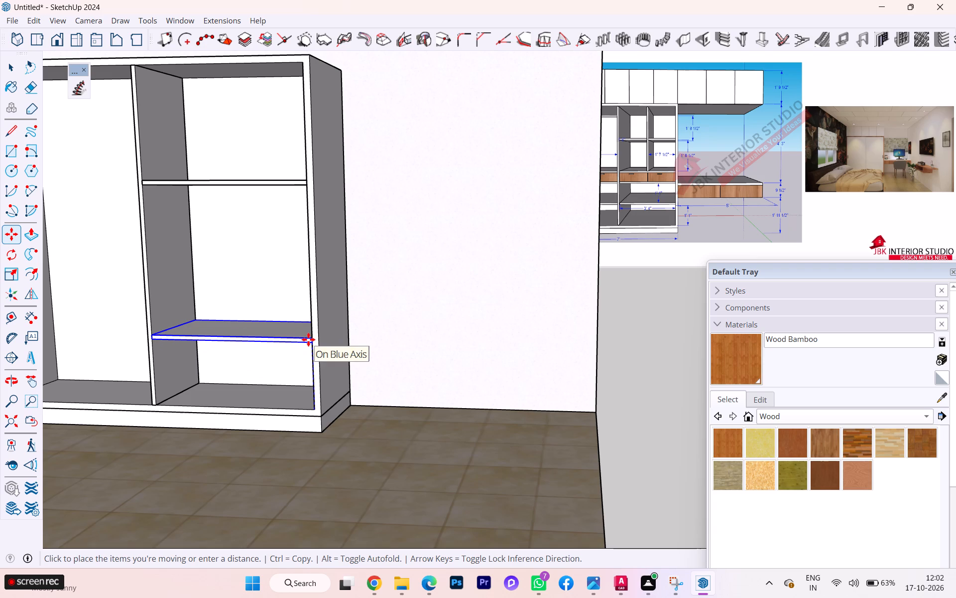
key("Up")
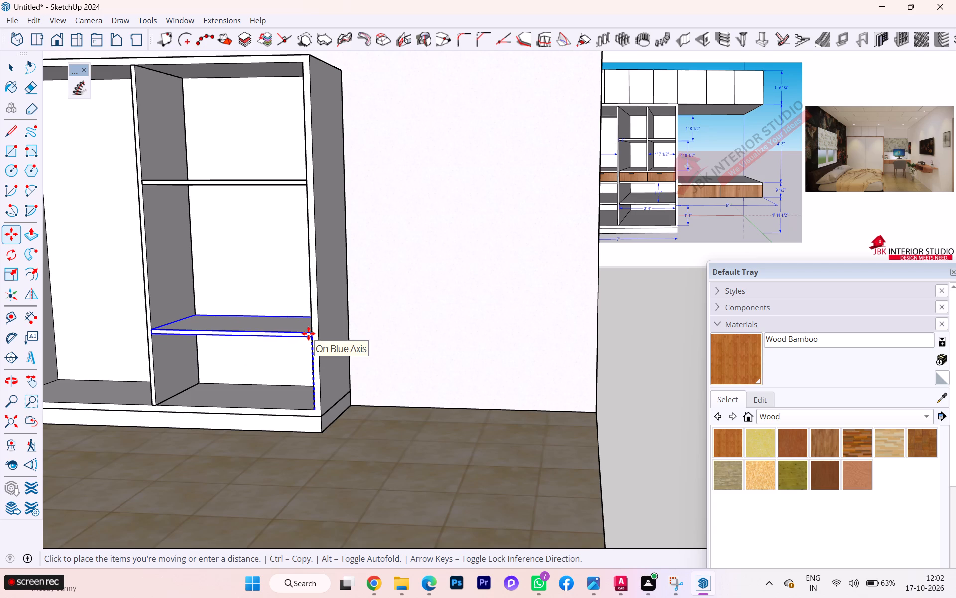
type("1'2")
key("Return")
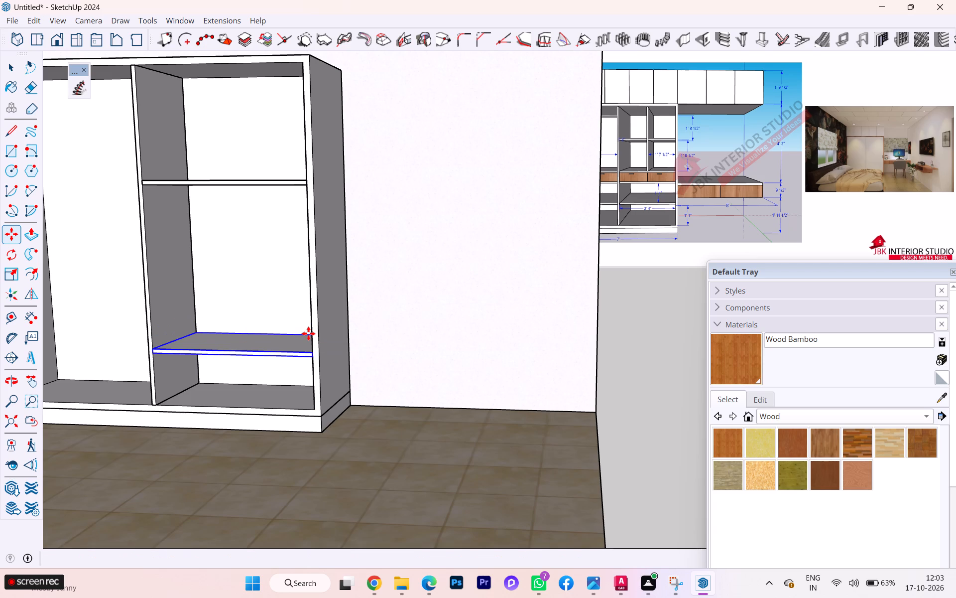
Copy the raised shelf another 1'2" upward within the shelved section.
left_click(310, 352)
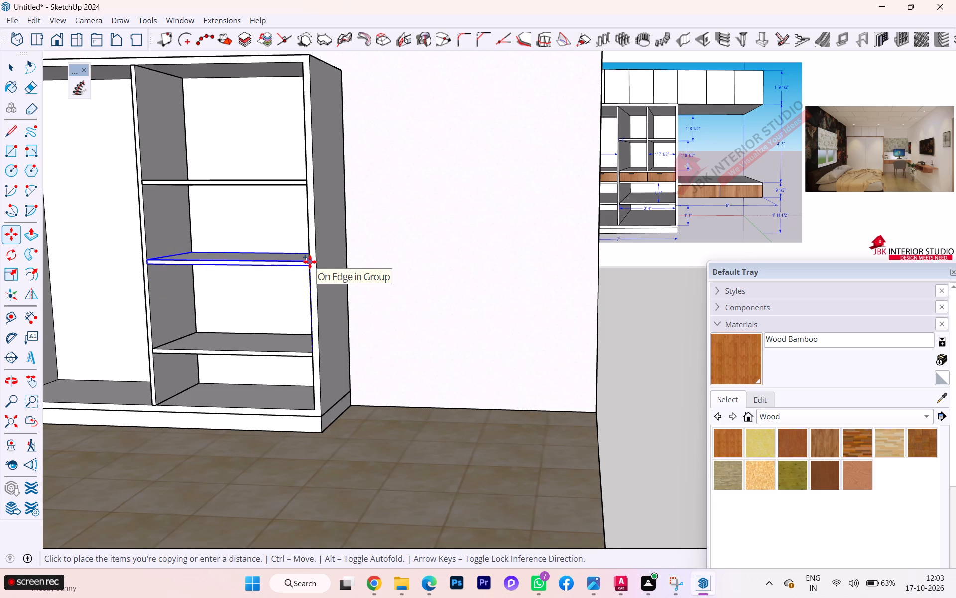
type("1'2")
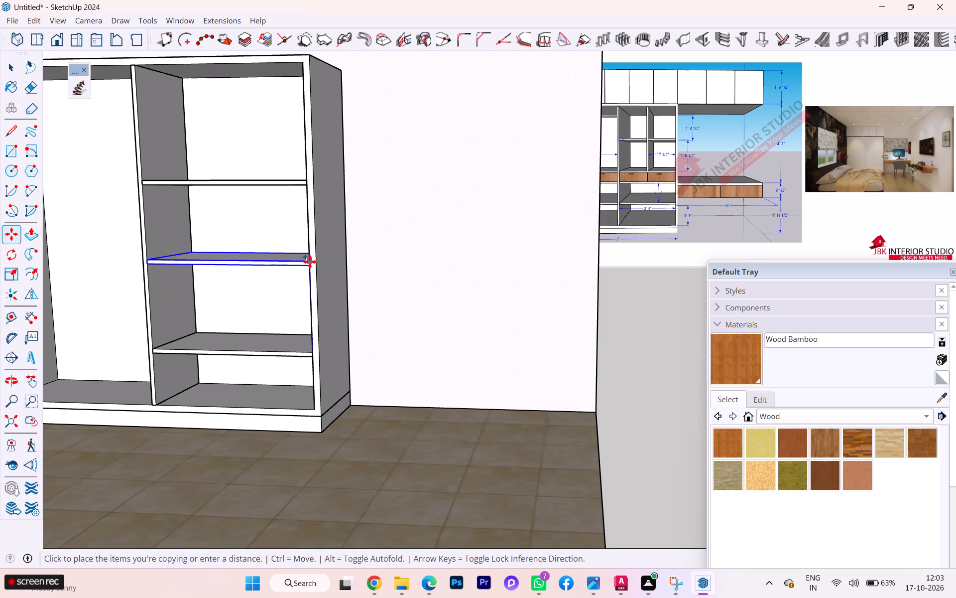
key("Return")
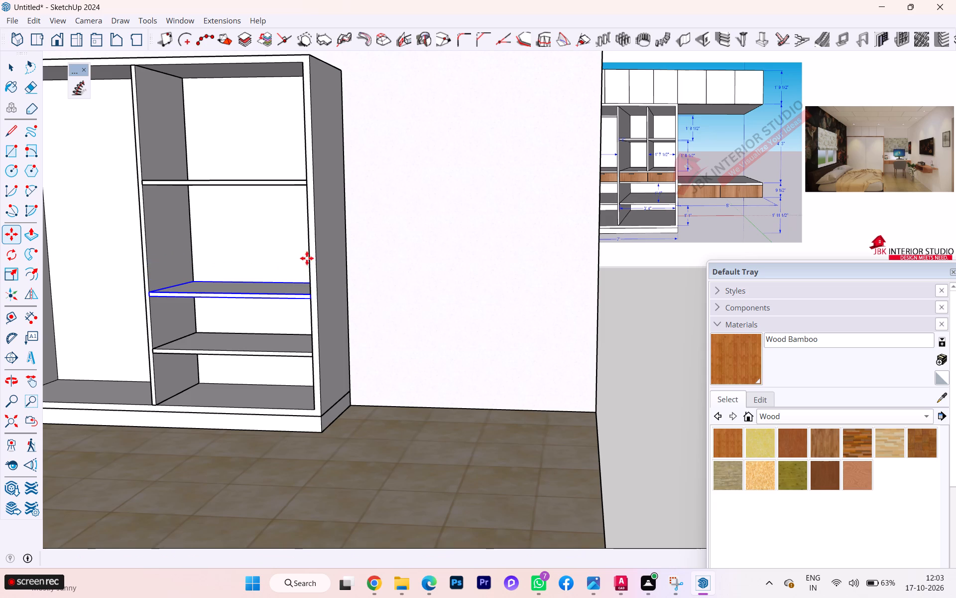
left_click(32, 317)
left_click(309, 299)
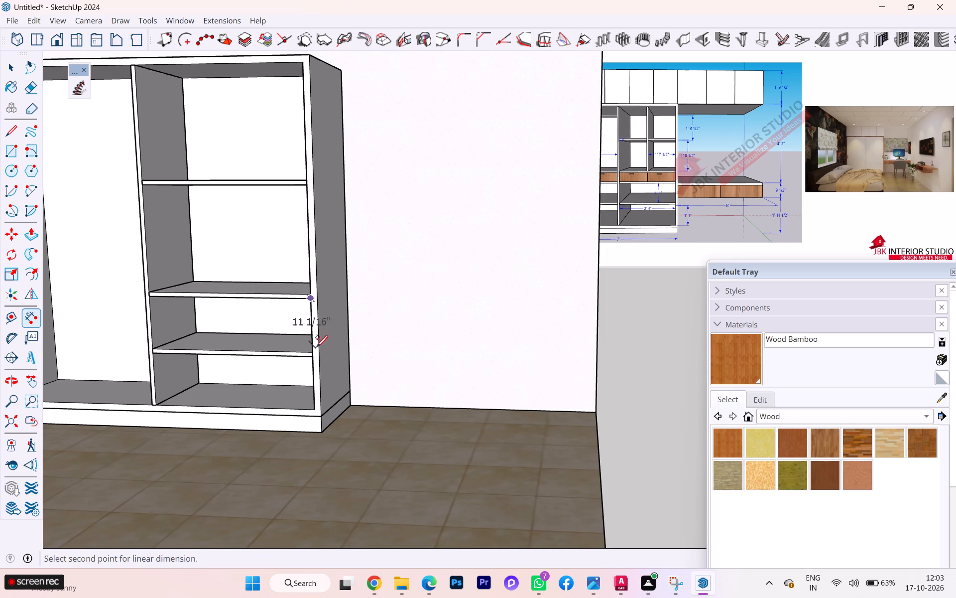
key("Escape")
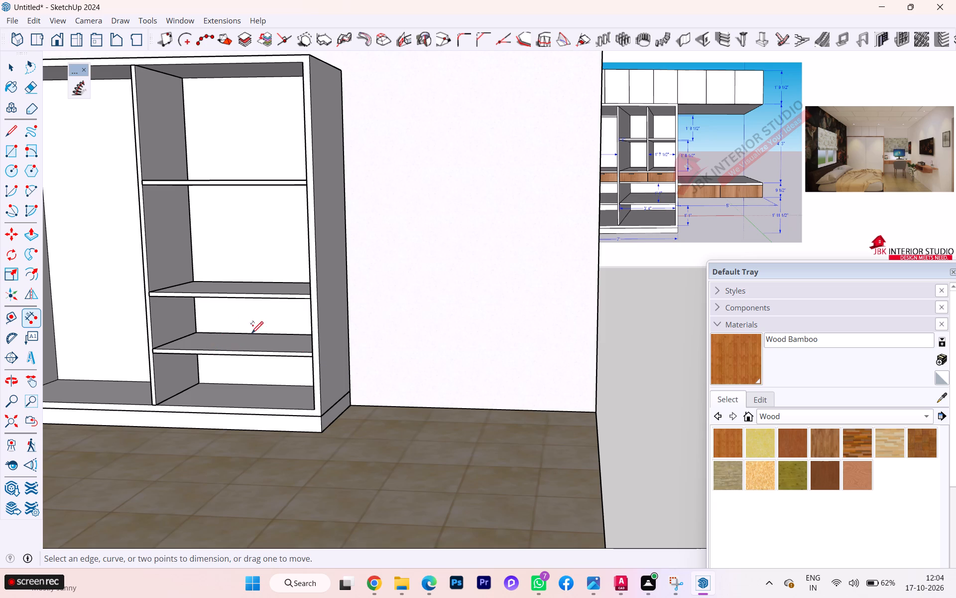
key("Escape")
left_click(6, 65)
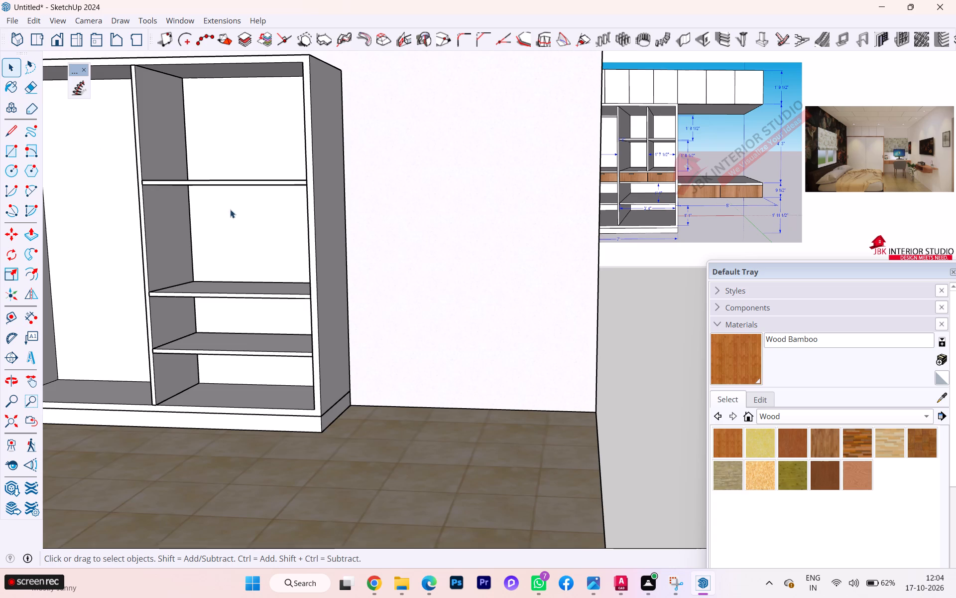
Copy the second shelf from the bottom 9" upward to form the drawer compartment.
scroll(194, 229, "down", 2)
scroll(225, 269, "up", 2)
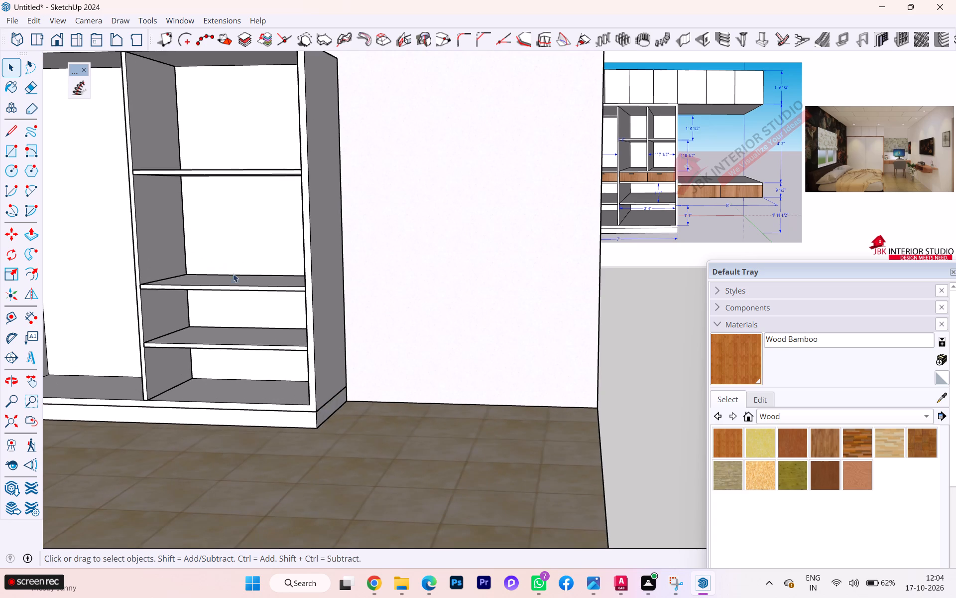
left_click(252, 288)
key("m")
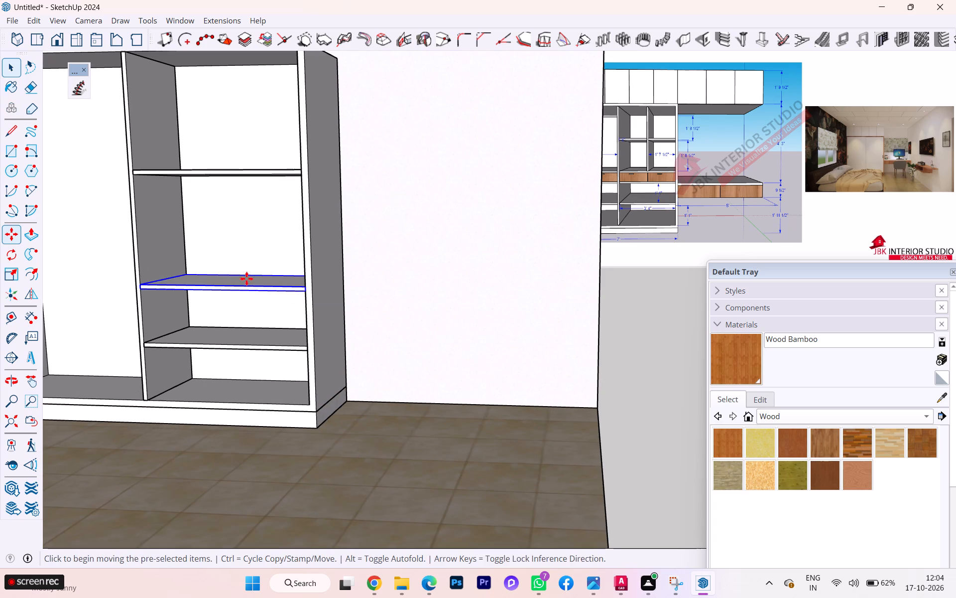
key("Return")
scroll(312, 290, "up", 2)
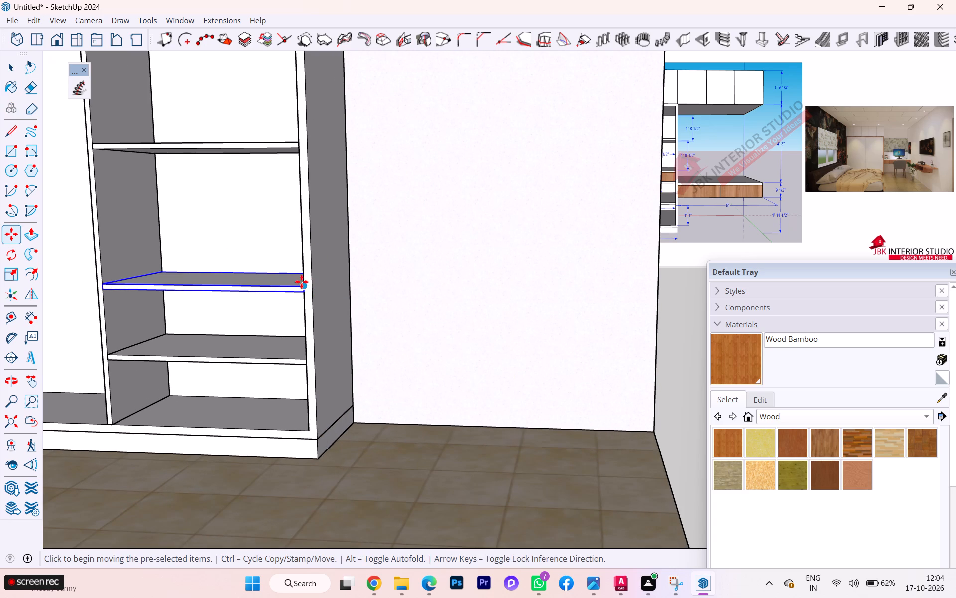
left_click(301, 282)
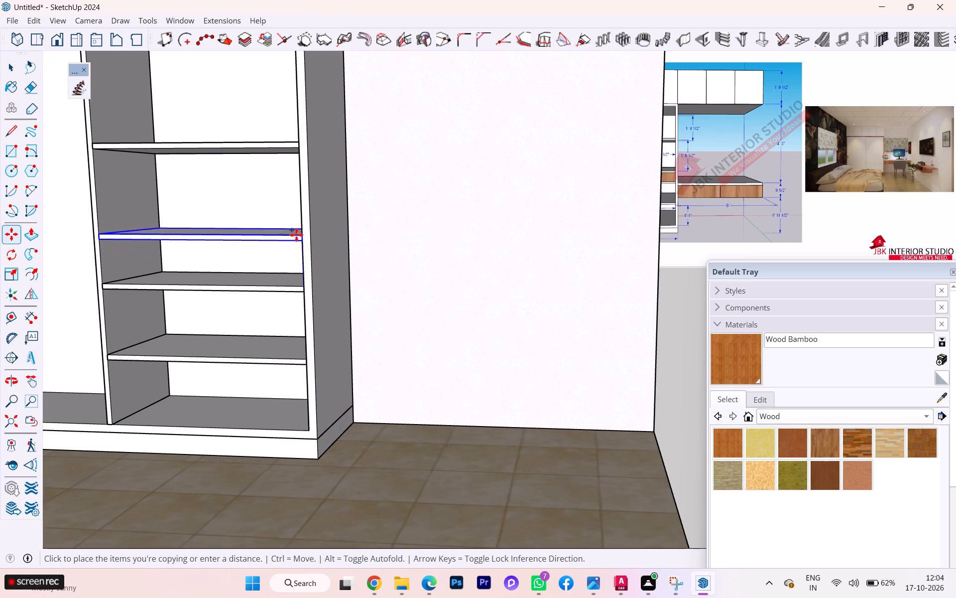
key("9")
key("Return")
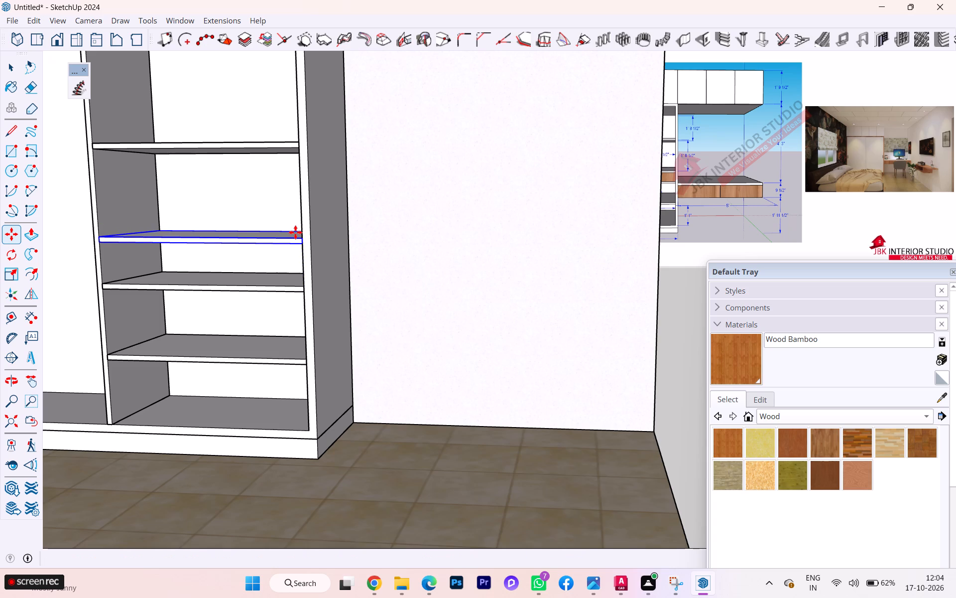
Copy the shelf above the drawer compartment 1'9.5" upward.
left_click(303, 233)
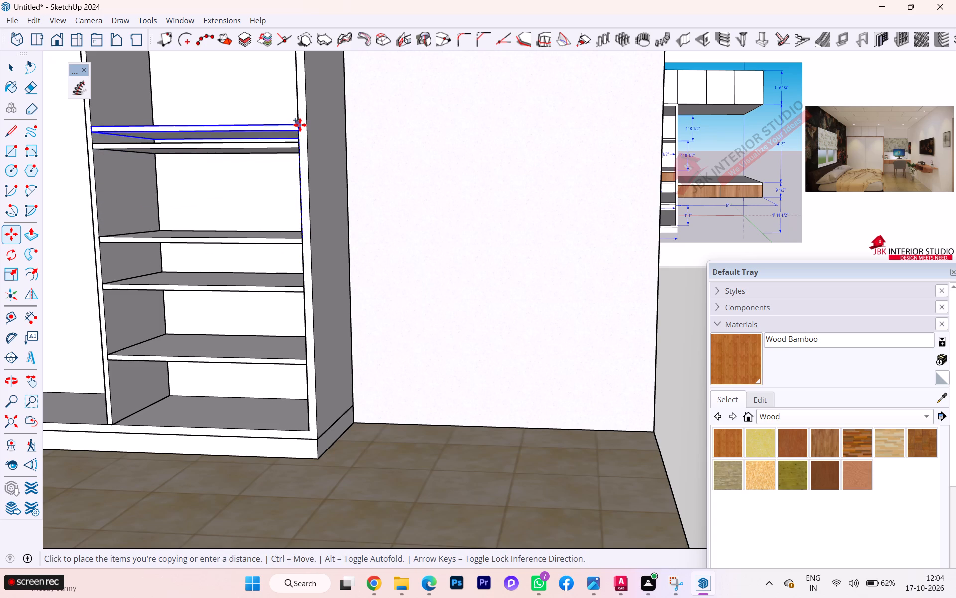
scroll(300, 125, "down", 1)
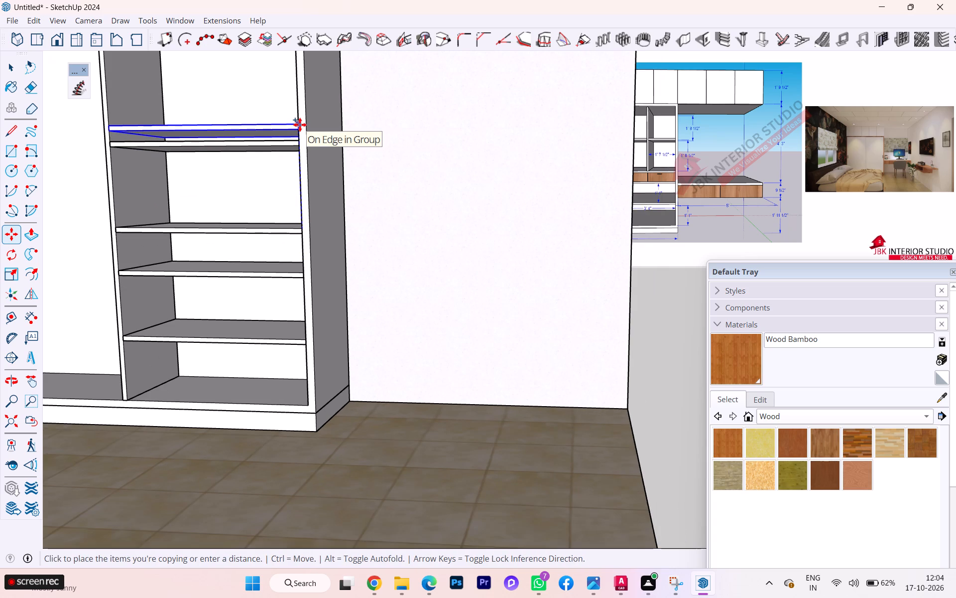
key("1")
key("apostrophe")
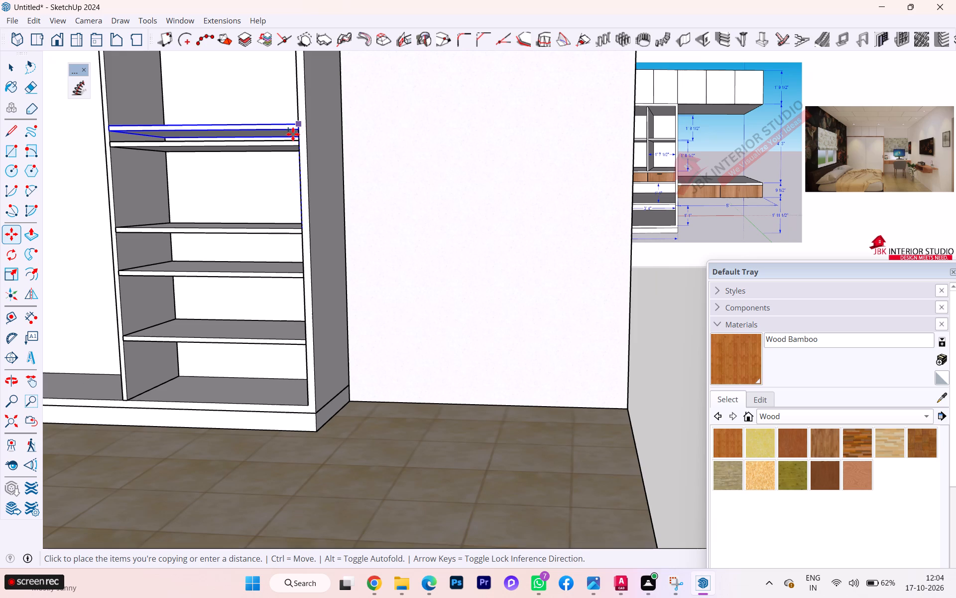
key("9")
type(".5")
key("Return")
Delete the old upper shelf just below the newly copied top shelf.
scroll(287, 117, "down", 4)
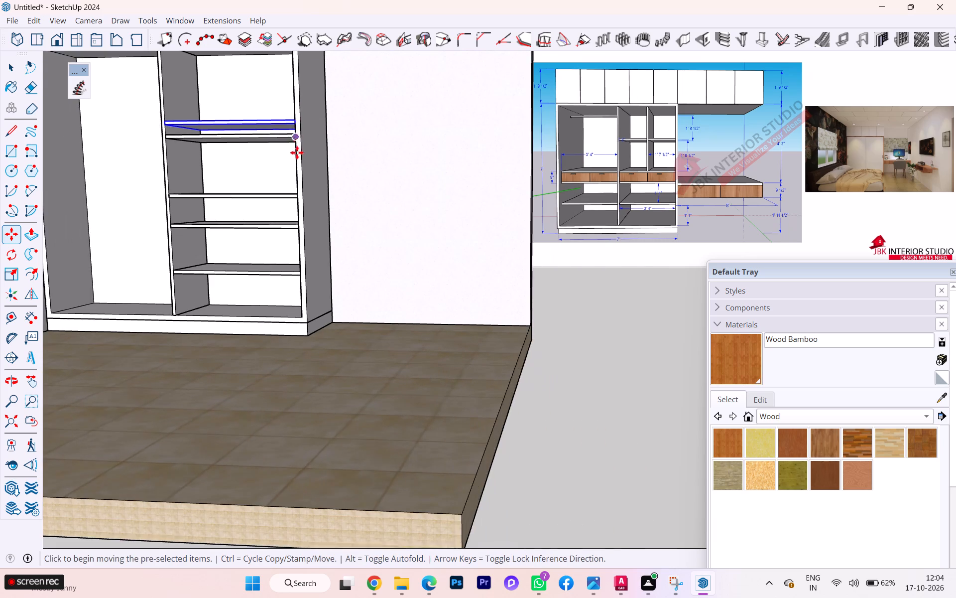
scroll(298, 158, "down", 1)
key("space")
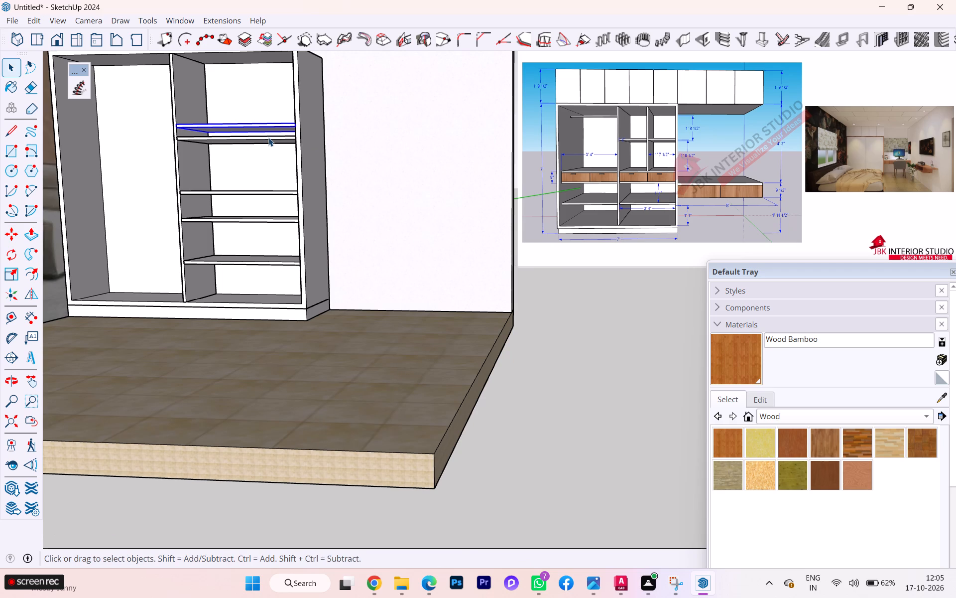
left_click(268, 138)
key("Delete")
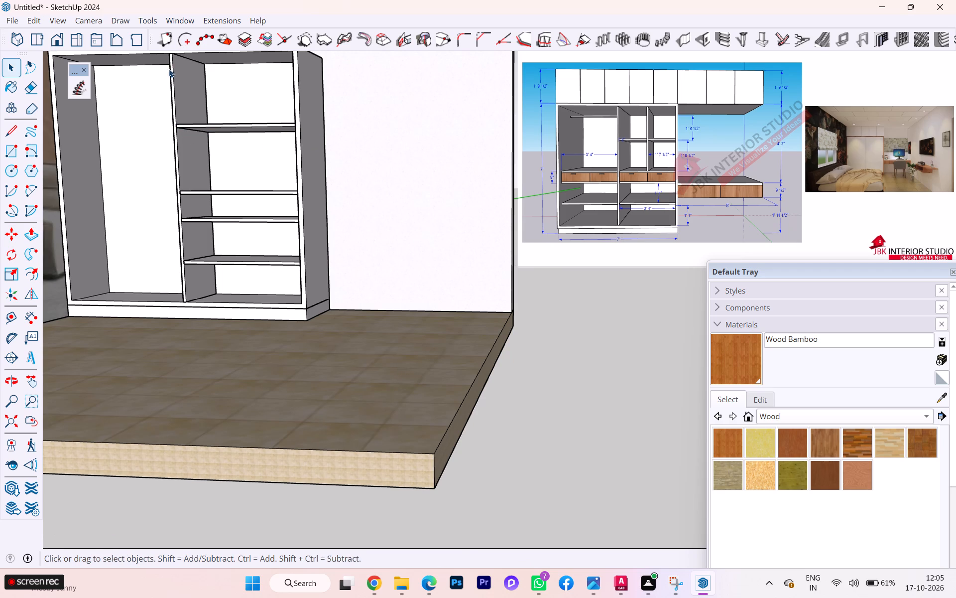
Measure the clear height of the drawer compartment between the second and third shelves from the bottom.
scroll(247, 254, "down", 4)
middle_click_drag(260, 258, 291, 241)
scroll(291, 241, "up", 1)
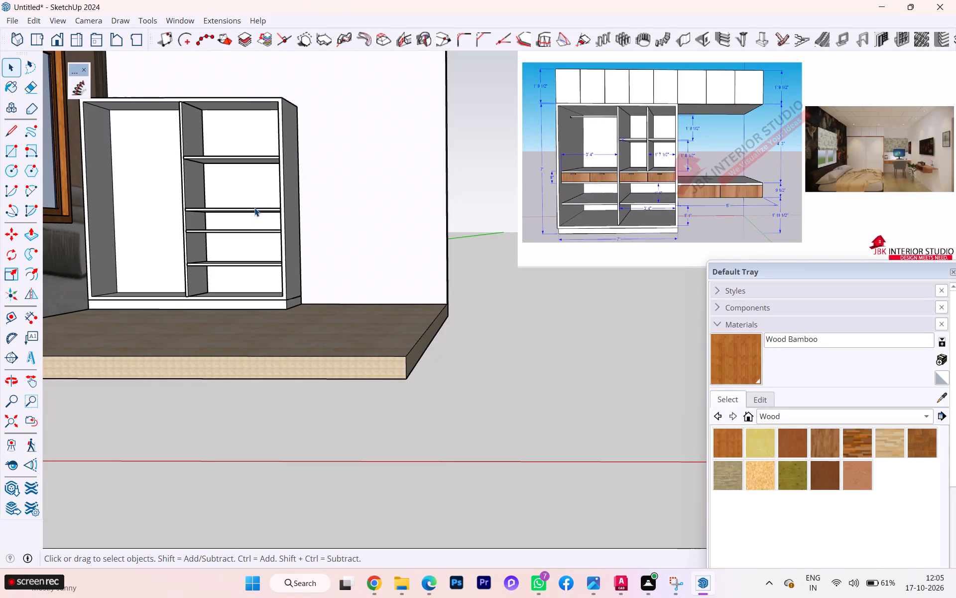
scroll(187, 260, "up", 3)
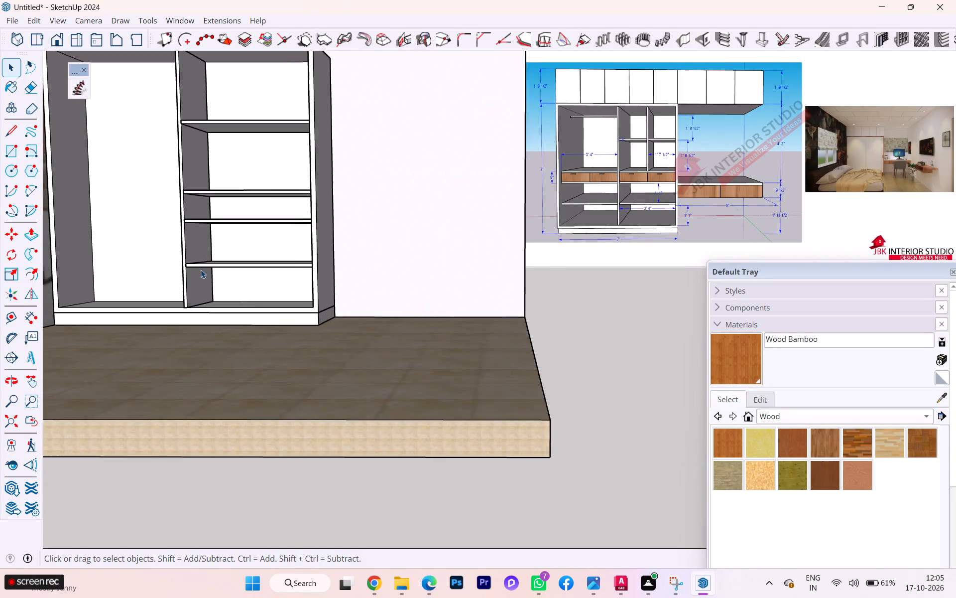
scroll(201, 270, "up", 1)
left_click(37, 323)
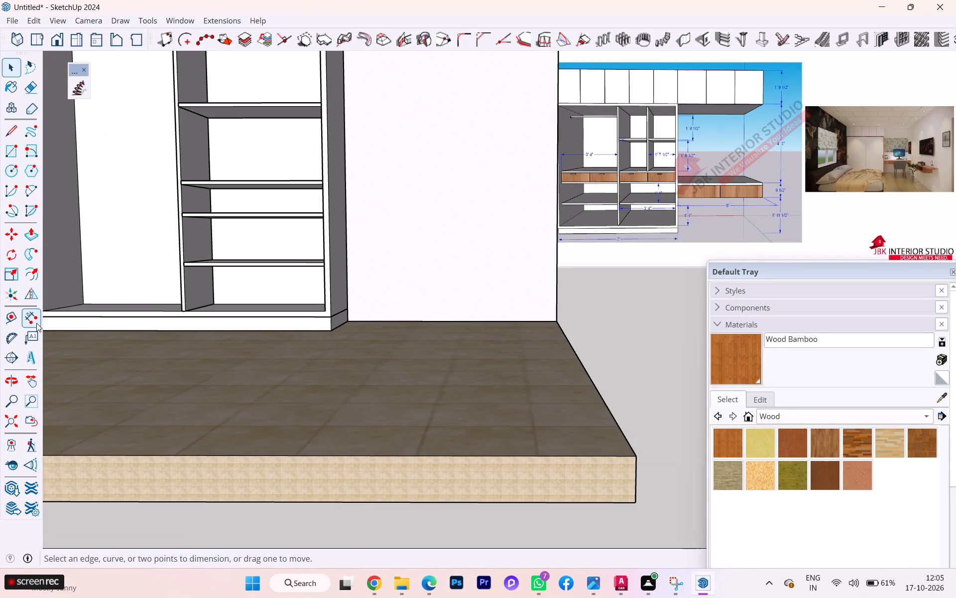
left_click(321, 269)
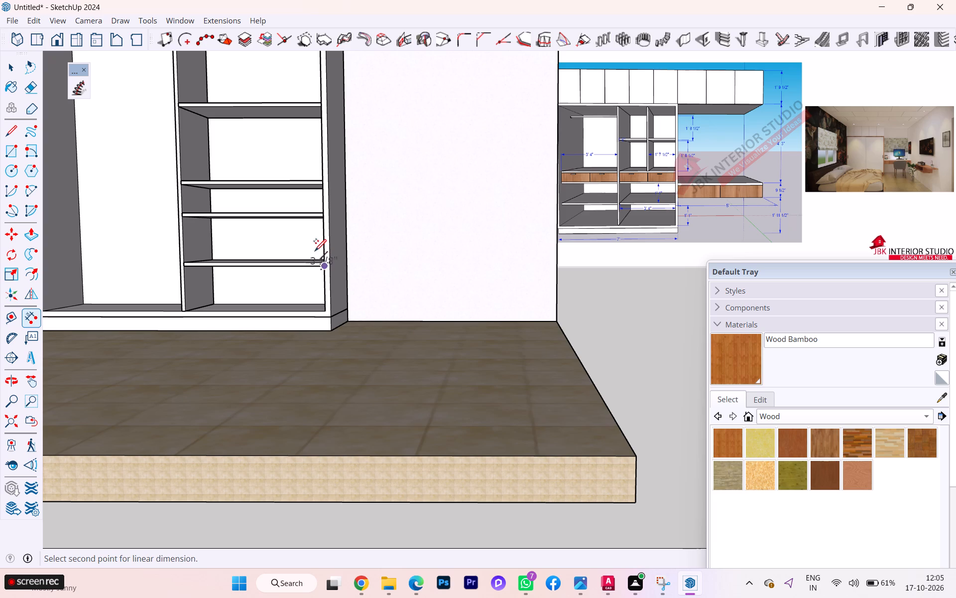
key("Escape")
scroll(317, 198, "up", 3)
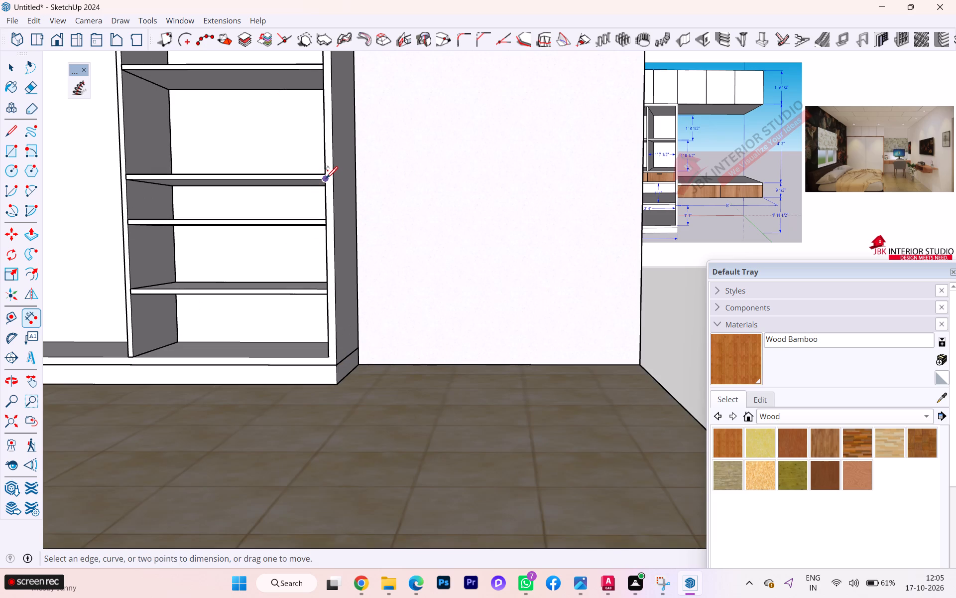
left_click(326, 177)
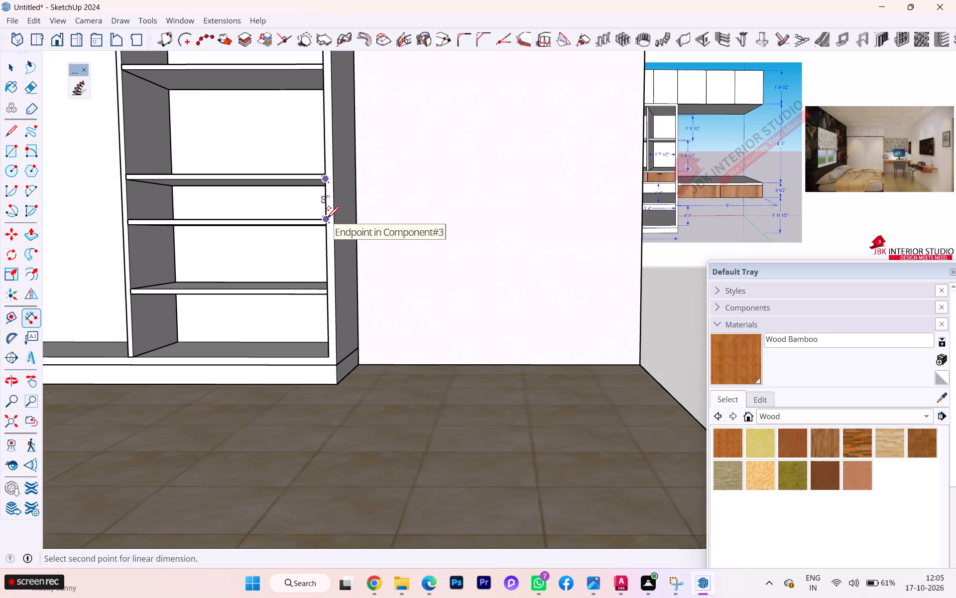
key("Escape")
Measure the clear gap between the shelf above the drawer compartment and the top shelf.
scroll(328, 210, "down", 2)
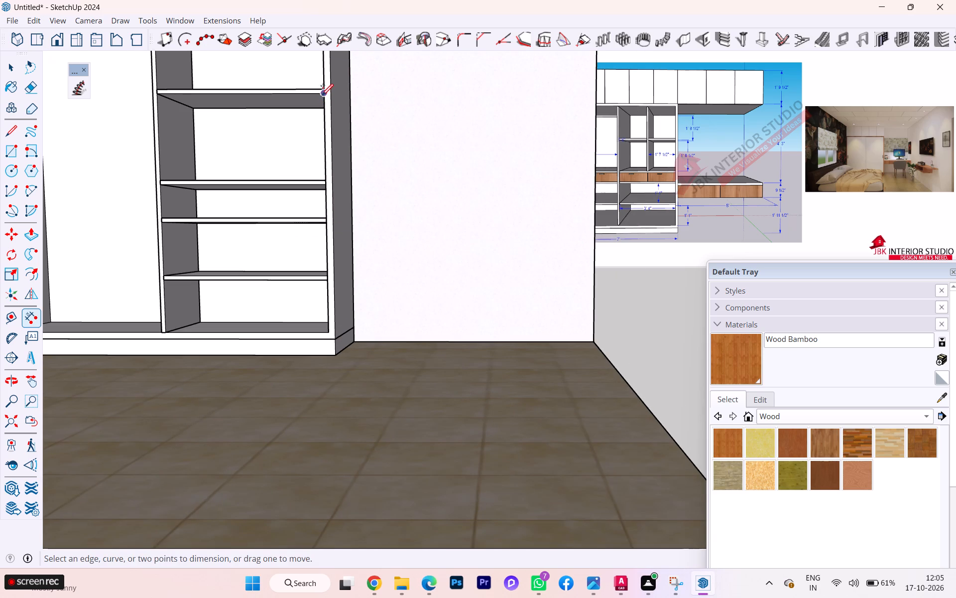
left_click(323, 93)
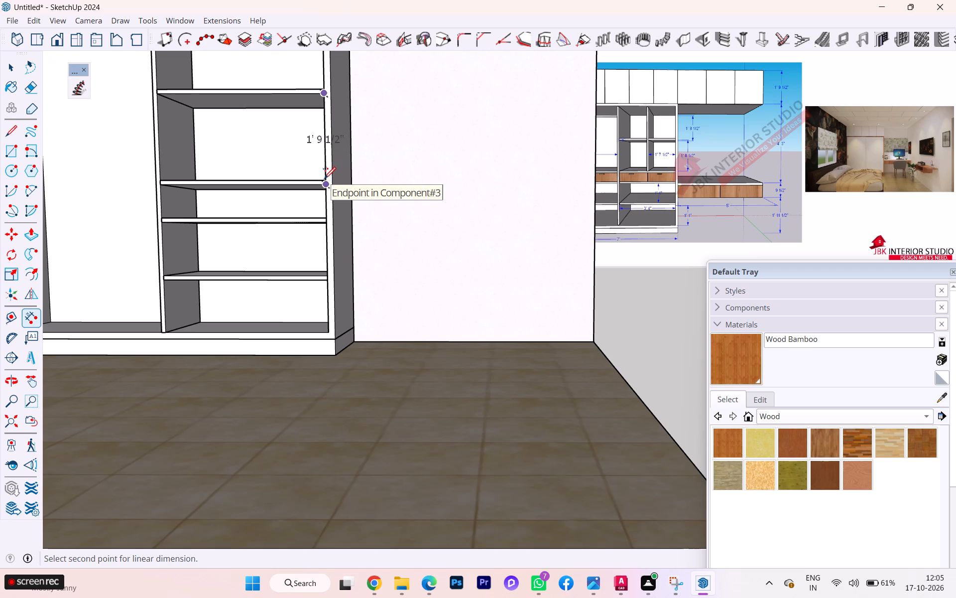
scroll(324, 178, "up", 2)
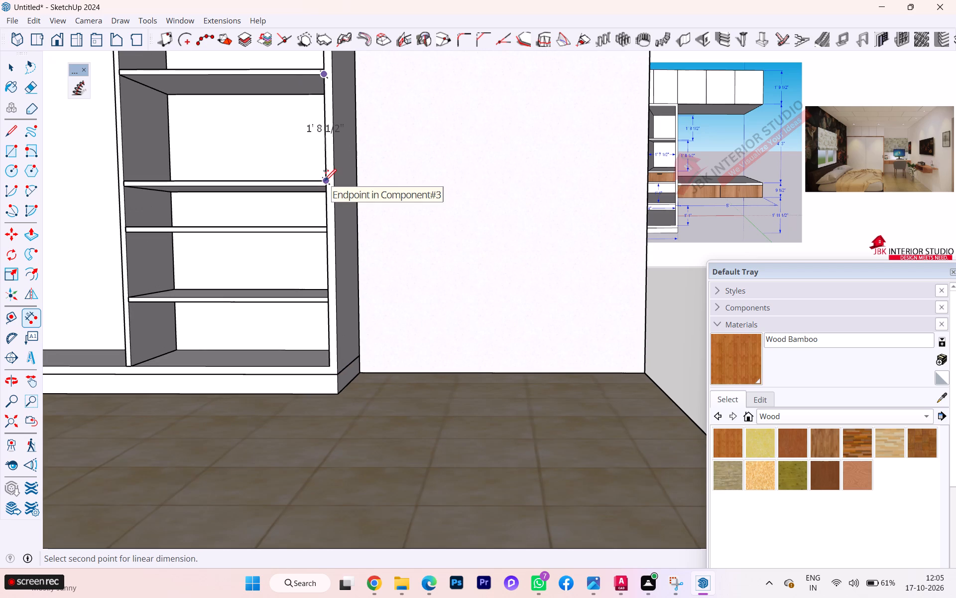
key("Escape")
Measure the top compartment's height from the underside of the wardrobe's top panel to the top shelf's lower edge.
scroll(324, 212, "down", 3)
scroll(329, 285, "up", 1)
scroll(330, 290, "down", 1)
scroll(330, 294, "up", 1)
scroll(330, 296, "down", 5)
scroll(329, 311, "up", 3)
scroll(329, 310, "down", 6)
scroll(329, 311, "up", 1)
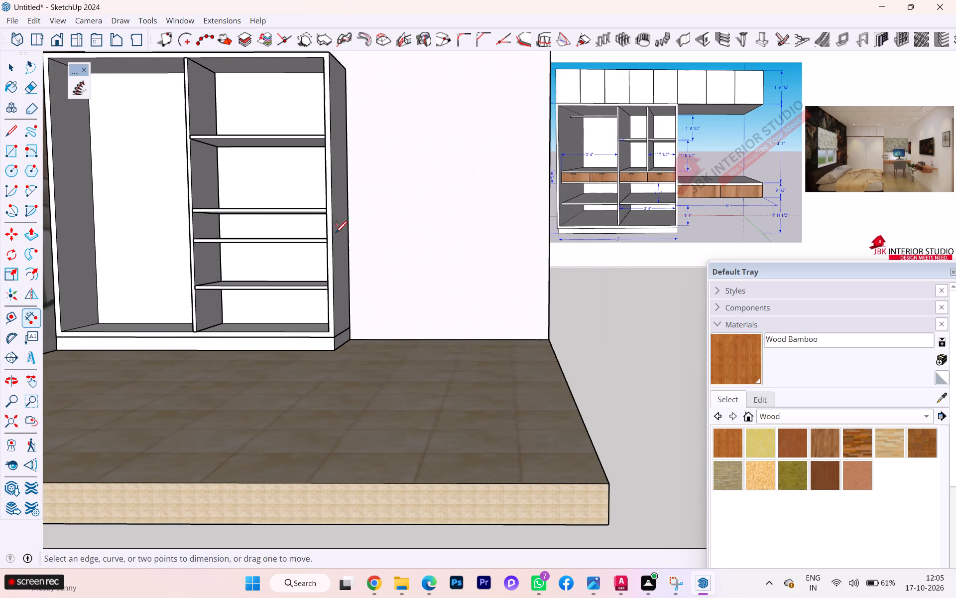
left_click(323, 59)
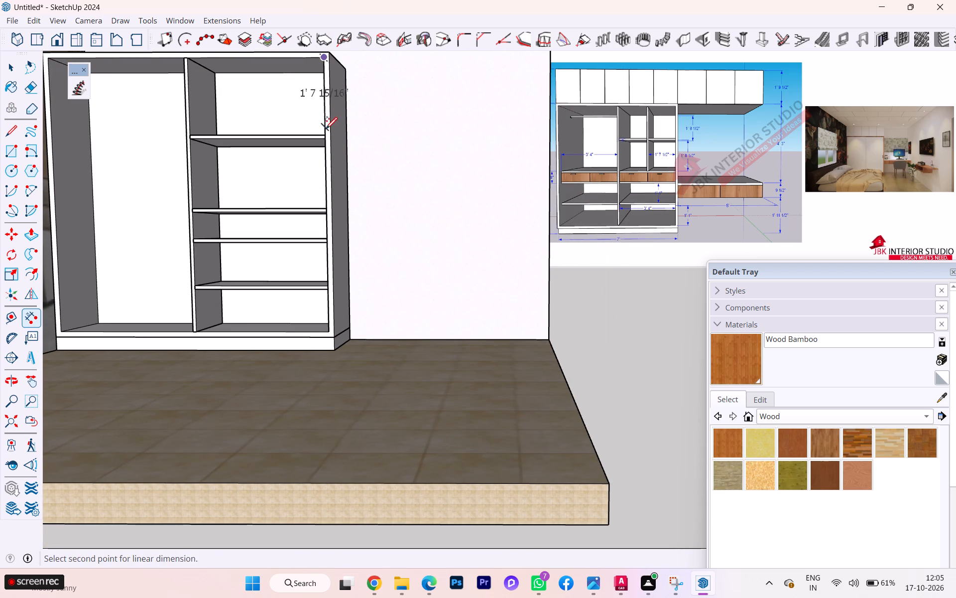
left_click(325, 134)
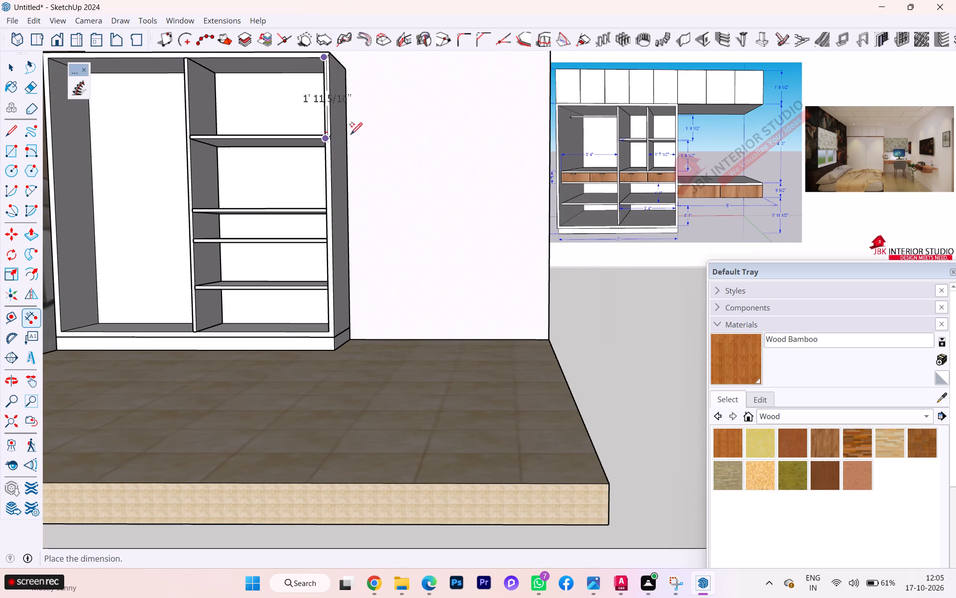
scroll(306, 137, "up", 1)
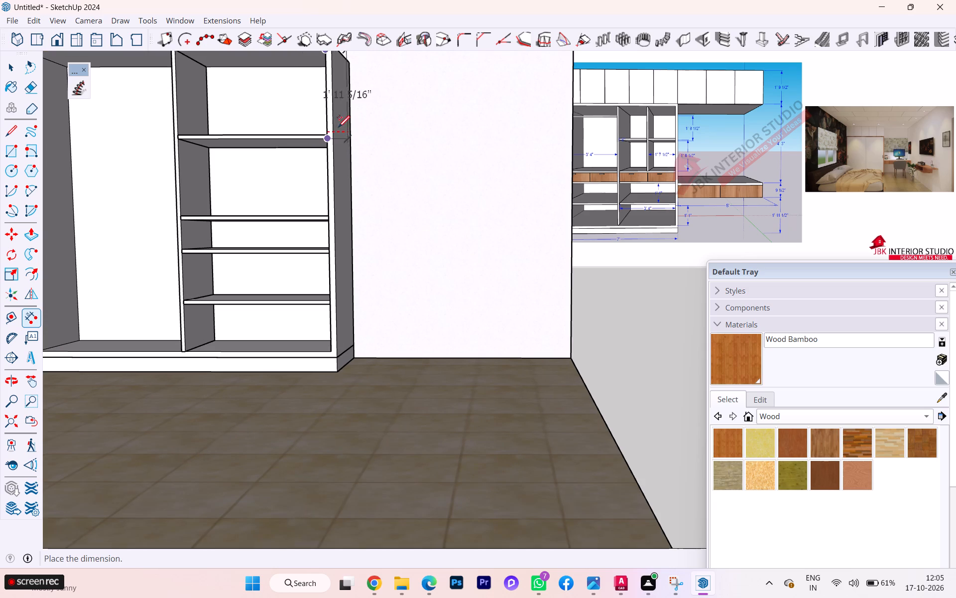
key("ctrl+z")
Re-measure the top compartment's clear height, this time down to the top shelf's upper edge.
scroll(321, 121, "down", 3)
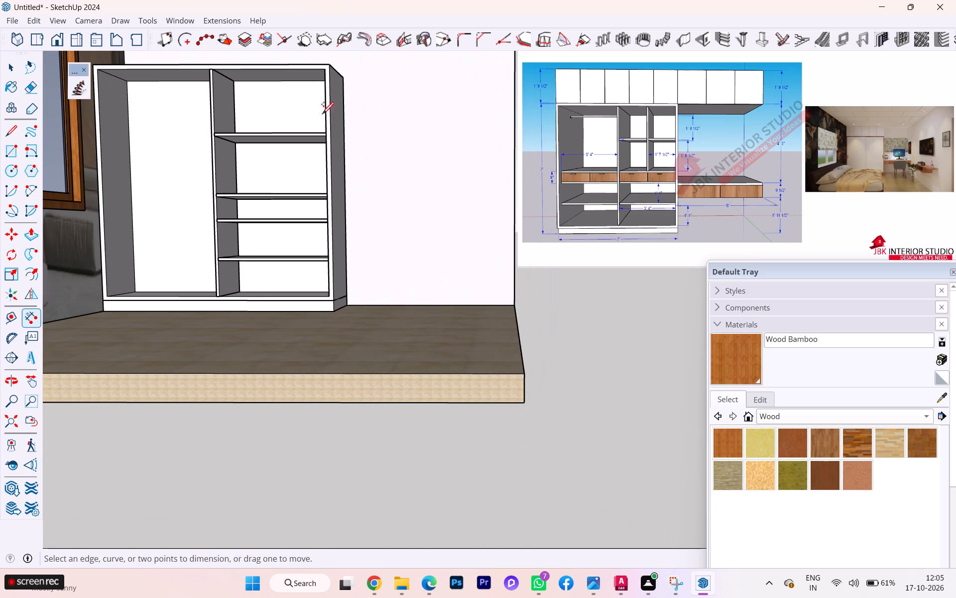
left_click(324, 70)
scroll(326, 134, "up", 1)
scroll(326, 134, "down", 1)
scroll(326, 134, "up", 1)
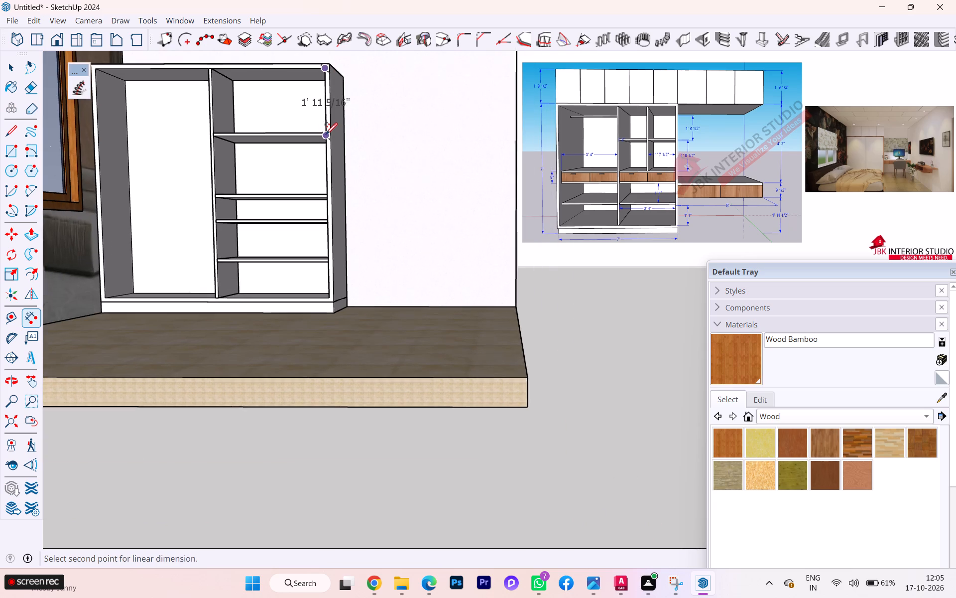
scroll(326, 134, "up", 2)
scroll(324, 136, "down", 3)
scroll(324, 136, "up", 9)
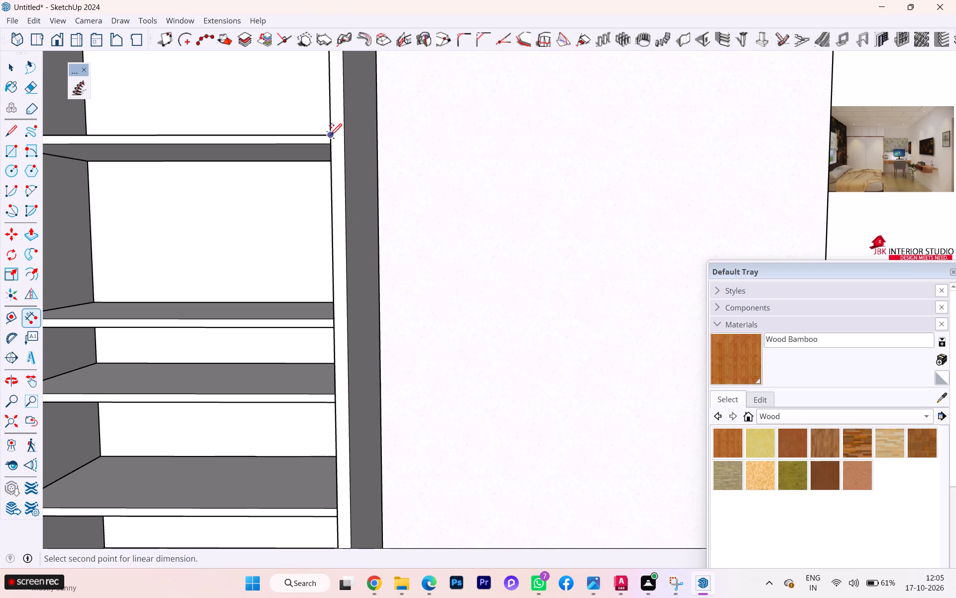
left_click(330, 135)
scroll(396, 149, "down", 4)
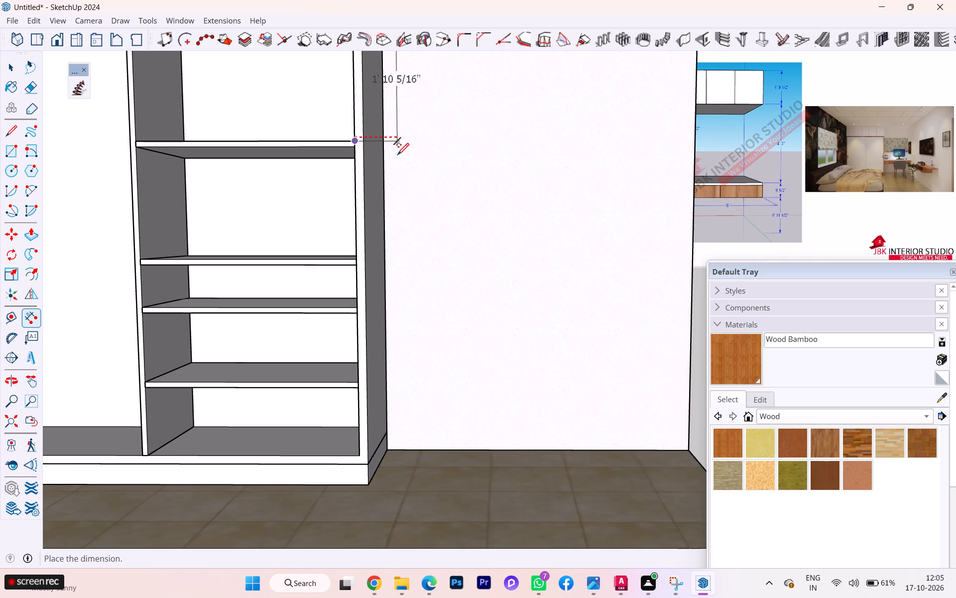
key("Escape")
Measure the shelved section's clear width along the shelf above the drawer compartment.
scroll(394, 156, "down", 6)
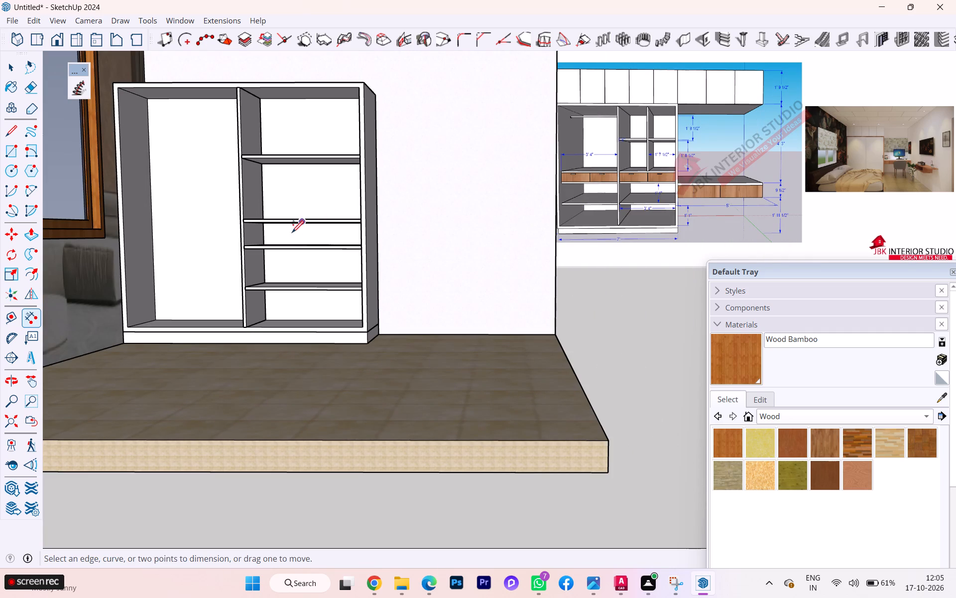
scroll(302, 271, "down", 2)
scroll(657, 146, "up", 3)
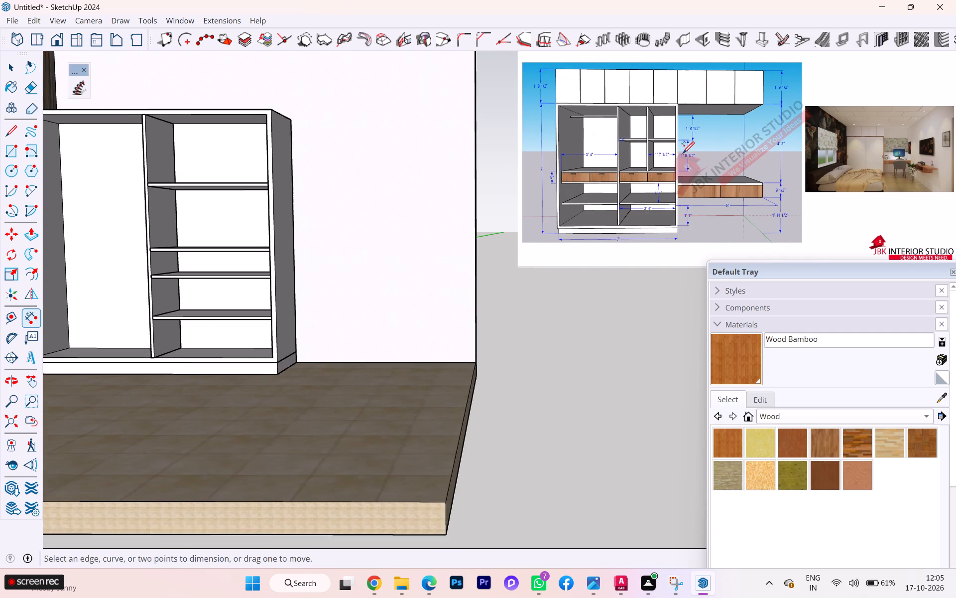
scroll(683, 152, "up", 1)
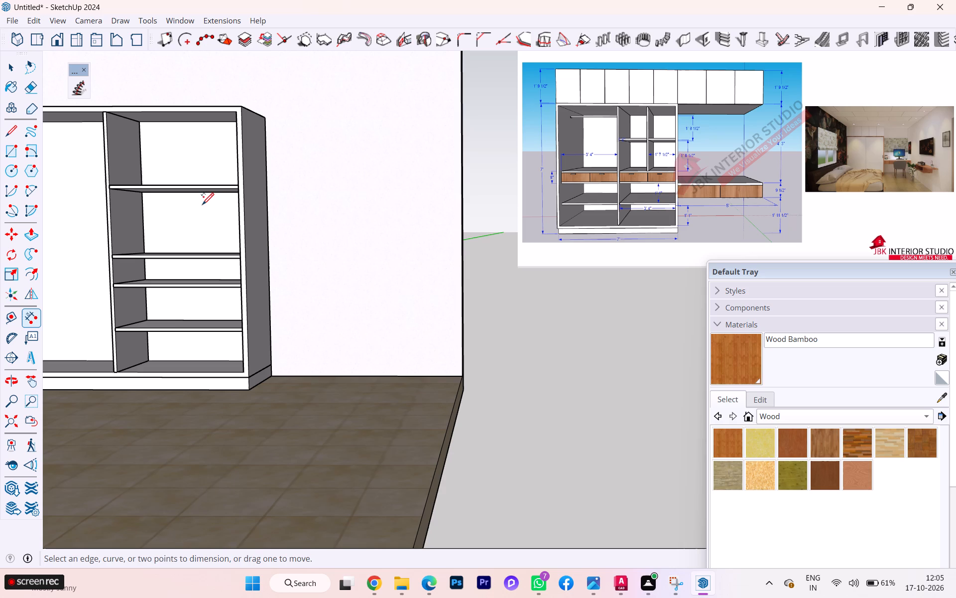
left_click(112, 254)
left_click(240, 254)
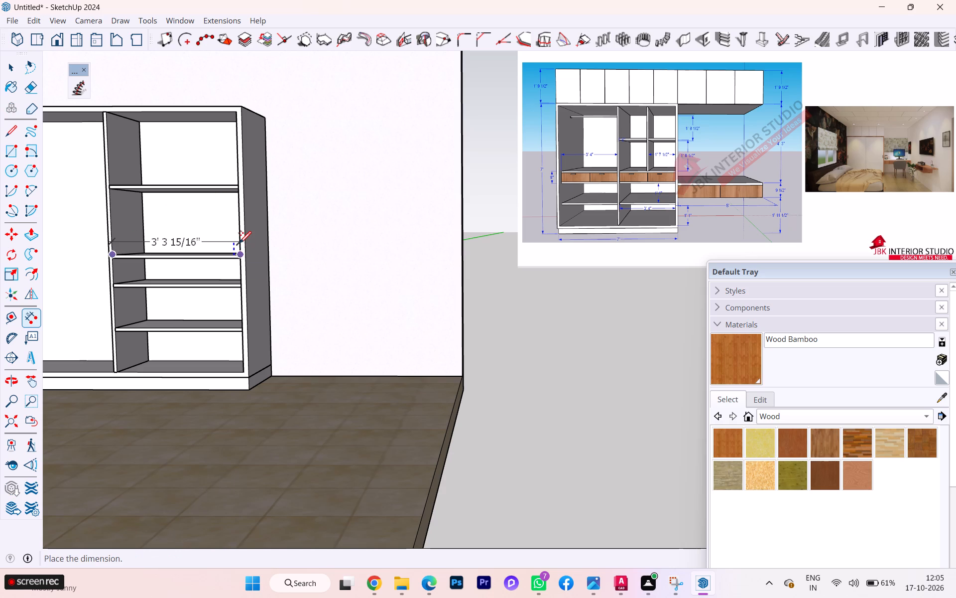
key("Escape")
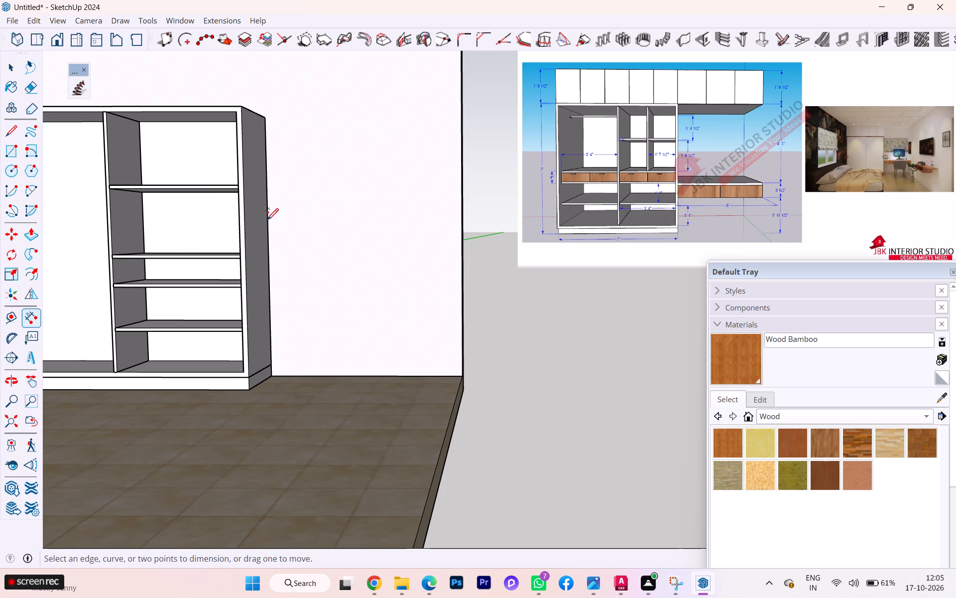
Measure the clear width of the wardrobe's open section along its bottom panel, from the side panel to the divider.
scroll(668, 148, "up", 4)
scroll(669, 148, "down", 4)
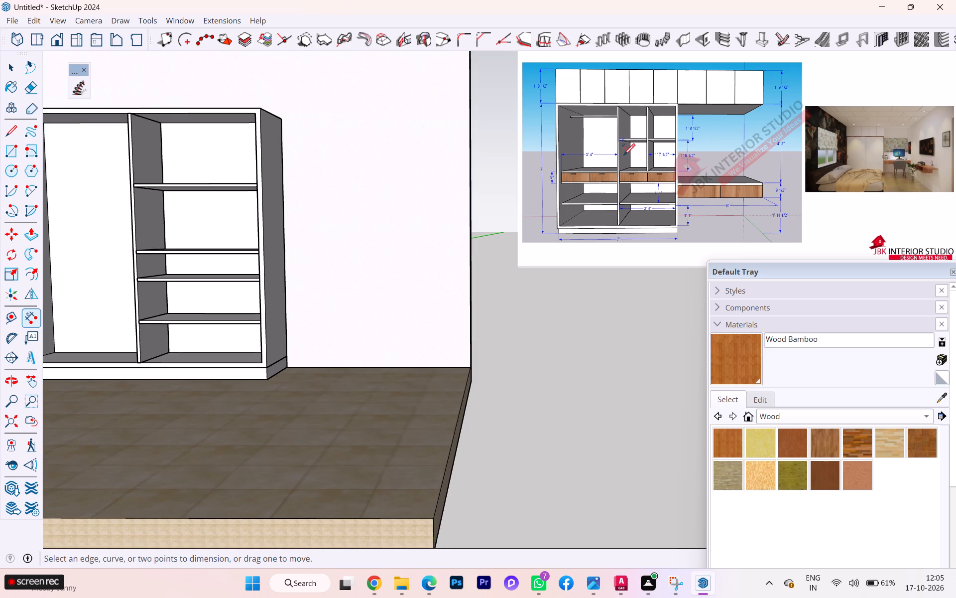
scroll(535, 162, "down", 1)
middle_click_drag(501, 164, 533, 149)
scroll(467, 169, "down", 1)
scroll(391, 183, "down", 1)
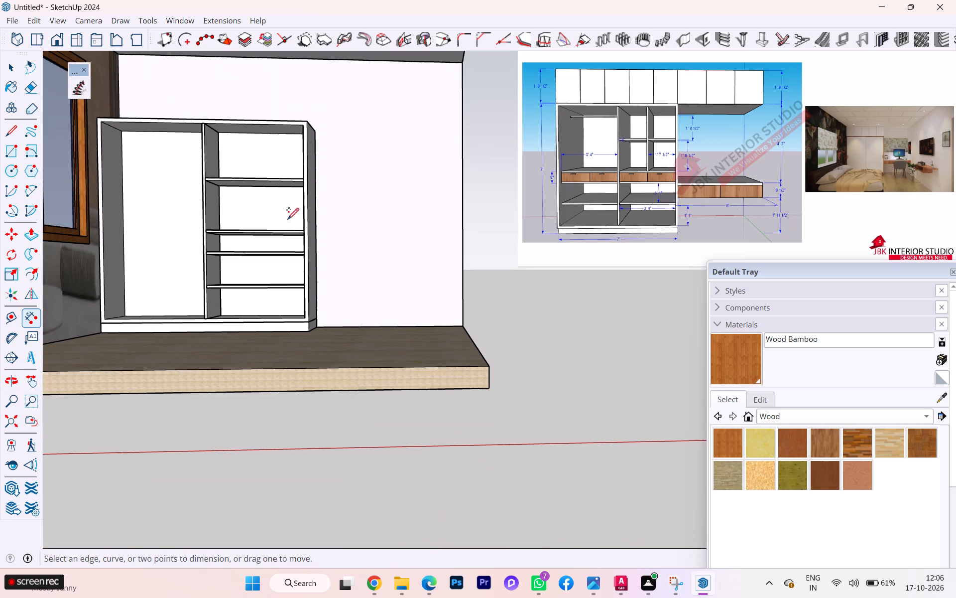
left_click(107, 318)
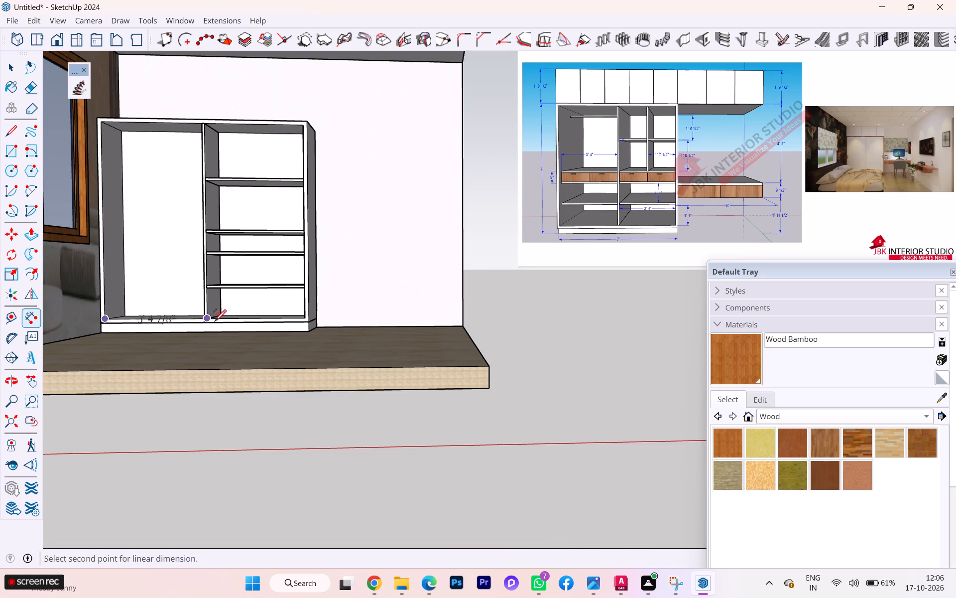
scroll(202, 315, "up", 5)
scroll(204, 314, "down", 2)
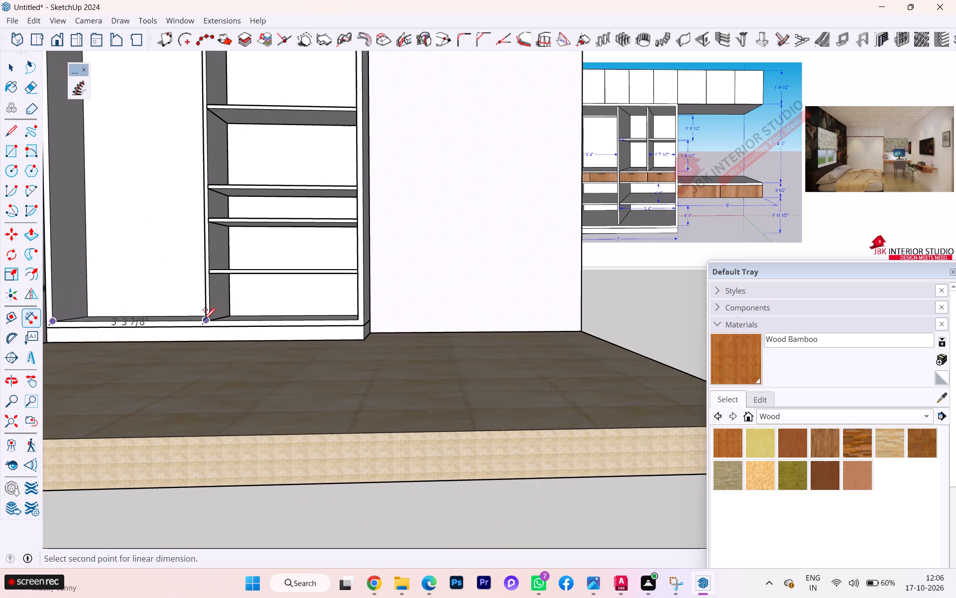
key("Escape")
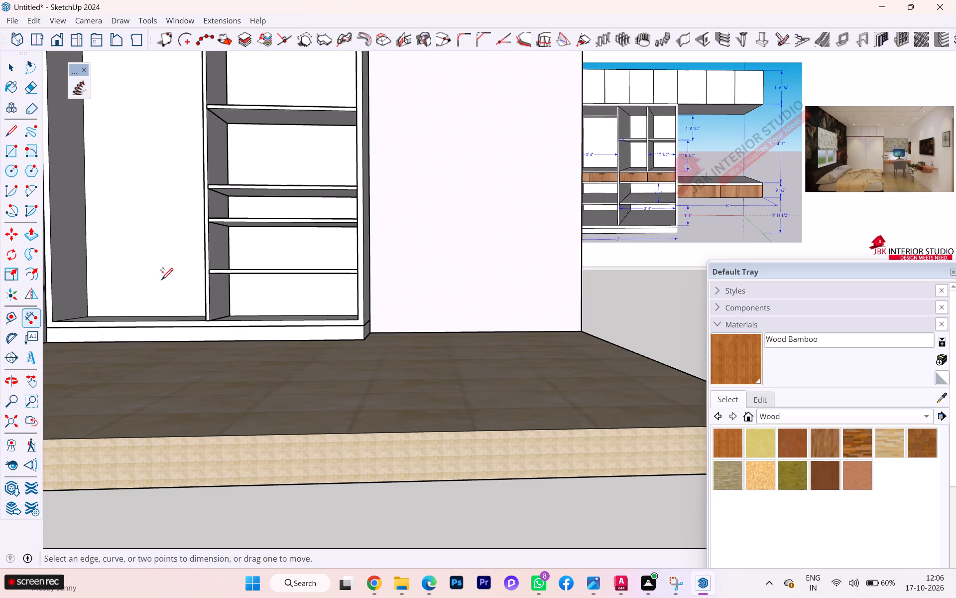
Examine the wardrobe in the room, focusing on its shelved section and drawer compartment against the reference drawing.
scroll(155, 266, "down", 2)
scroll(155, 266, "up", 1)
scroll(155, 266, "down", 5)
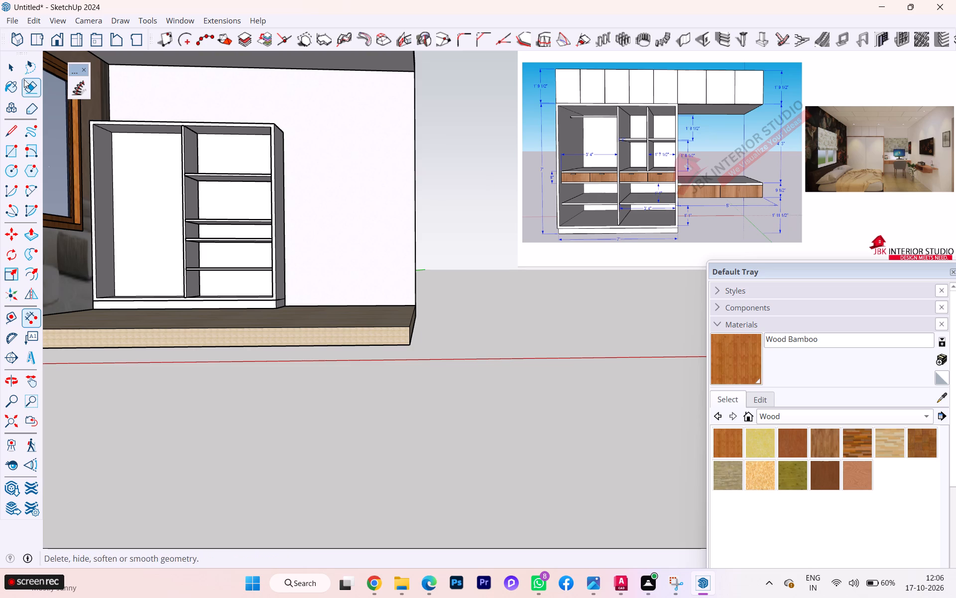
left_click(11, 71)
scroll(351, 259, "down", 3)
middle_click_drag(377, 281, 231, 320)
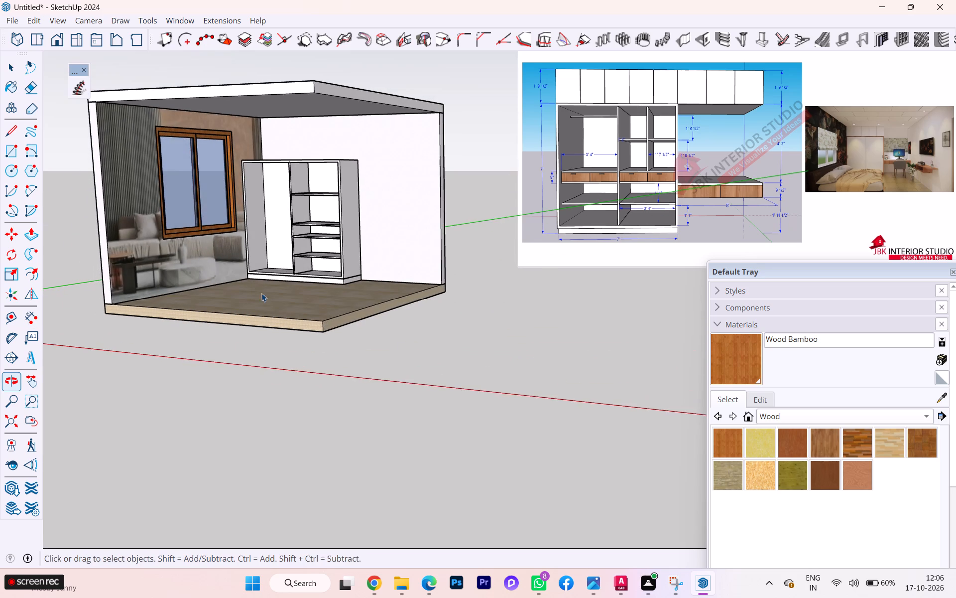
scroll(344, 239, "up", 11)
scroll(342, 247, "down", 1)
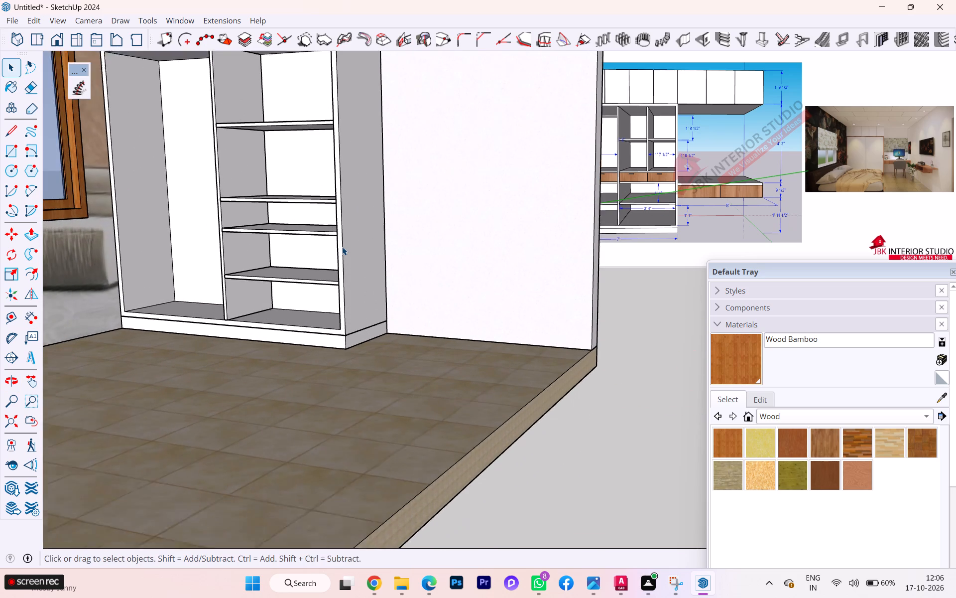
scroll(342, 247, "down", 1)
middle_click_drag(342, 247, 419, 237)
scroll(600, 228, "up", 2)
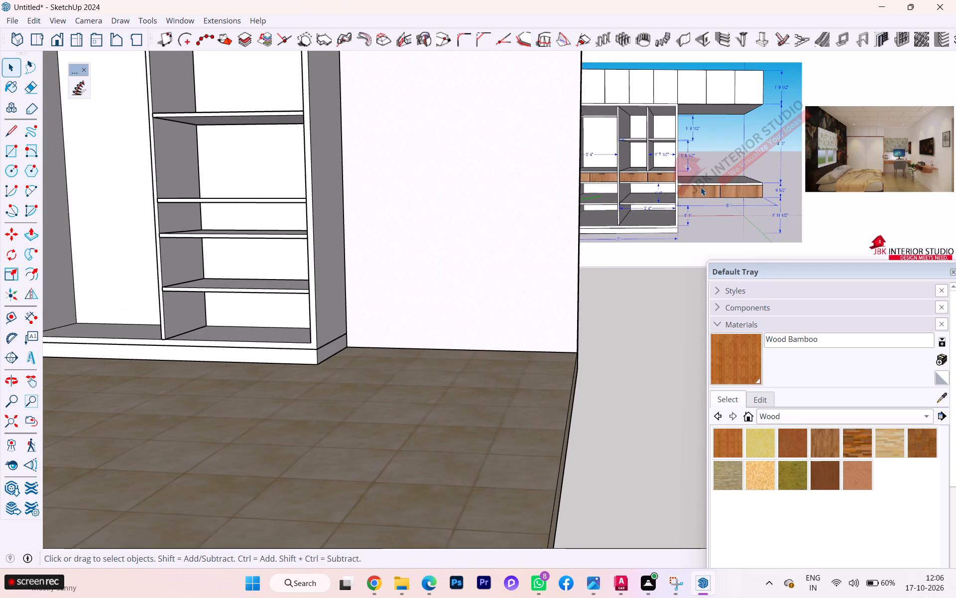
scroll(691, 181, "up", 3)
scroll(647, 189, "down", 1)
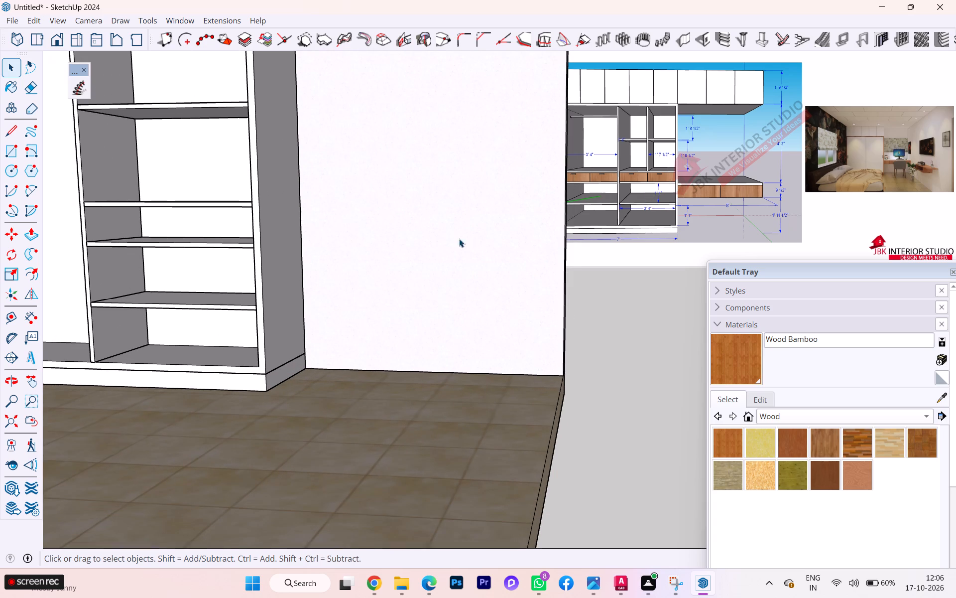
scroll(427, 242, "down", 1)
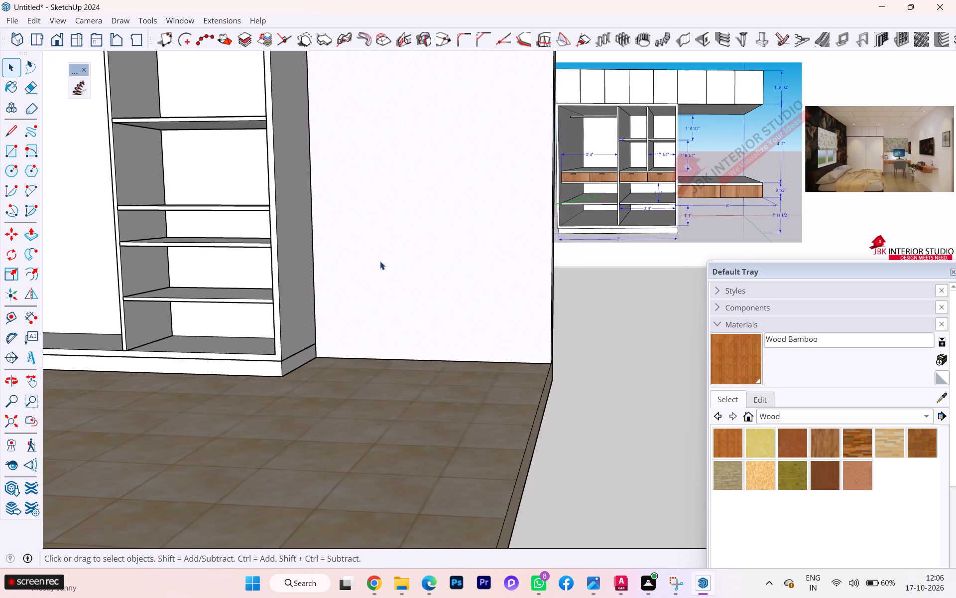
middle_click_drag(380, 261, 478, 297)
scroll(234, 272, "up", 2)
scroll(233, 272, "down", 2)
scroll(233, 271, "up", 3)
scroll(187, 258, "up", 1)
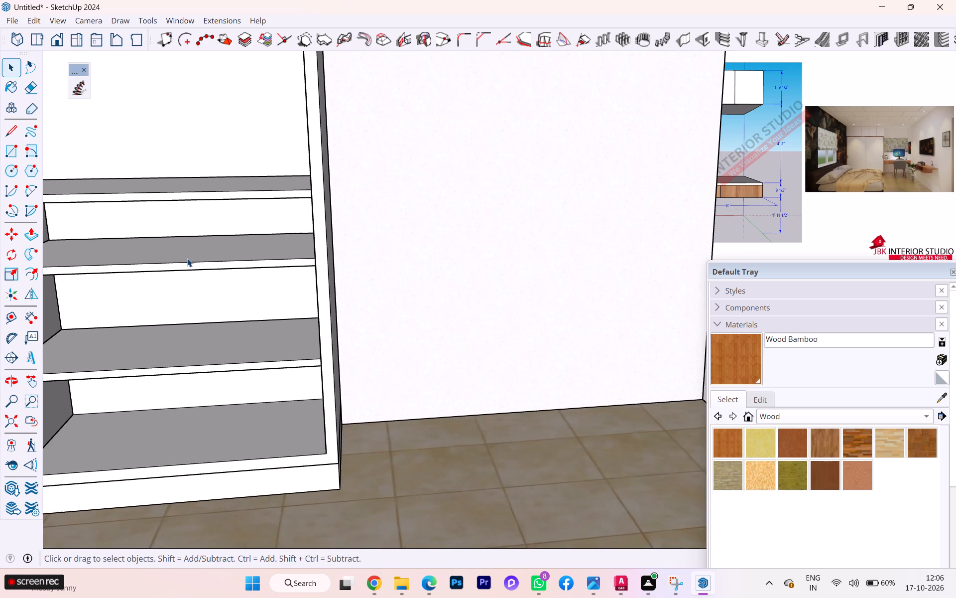
scroll(187, 258, "up", 1)
scroll(187, 258, "down", 4)
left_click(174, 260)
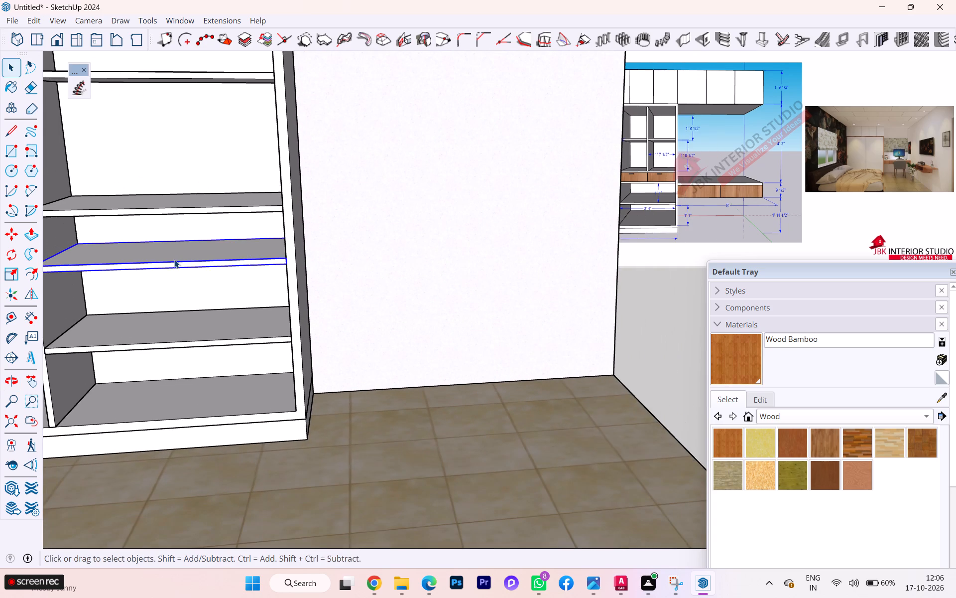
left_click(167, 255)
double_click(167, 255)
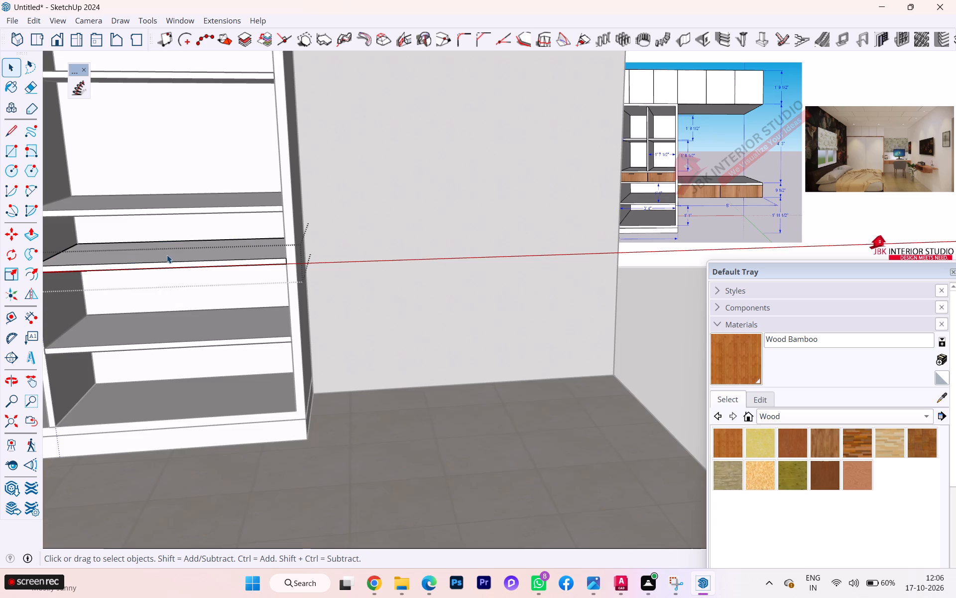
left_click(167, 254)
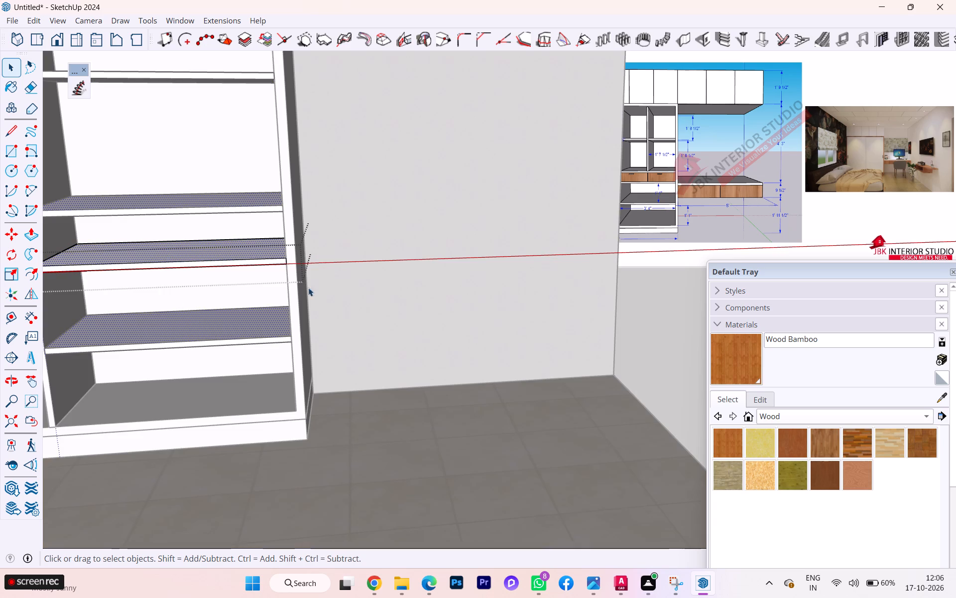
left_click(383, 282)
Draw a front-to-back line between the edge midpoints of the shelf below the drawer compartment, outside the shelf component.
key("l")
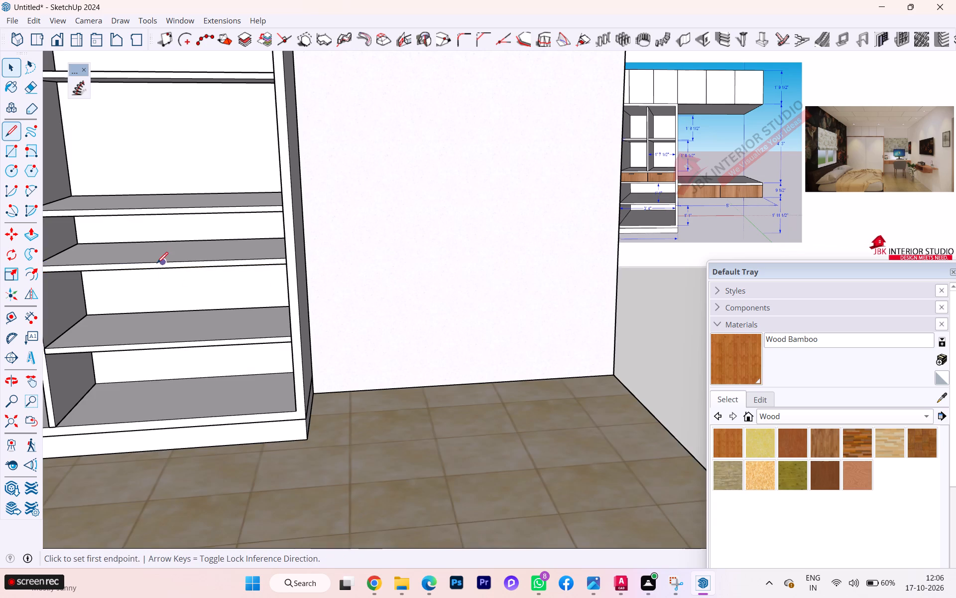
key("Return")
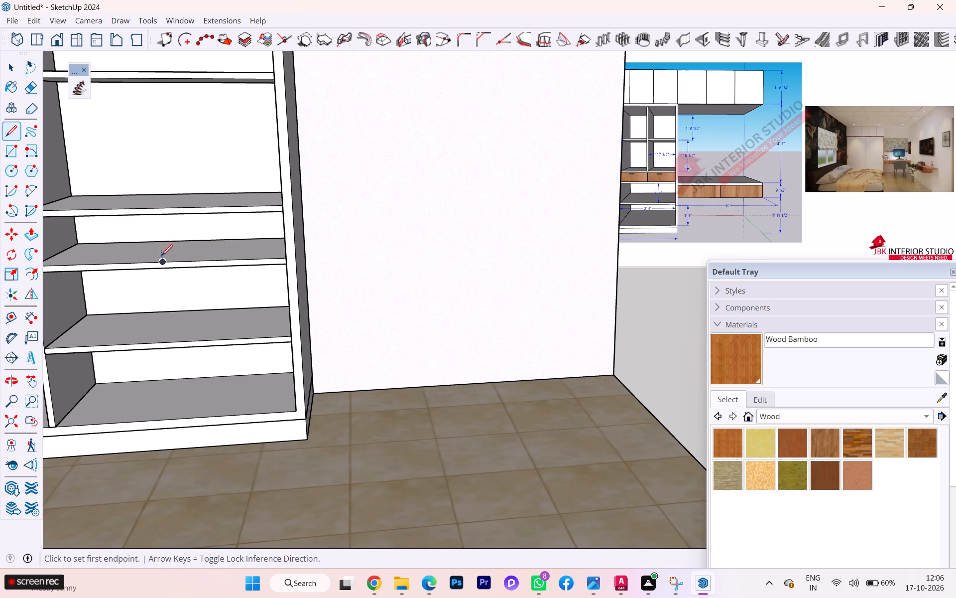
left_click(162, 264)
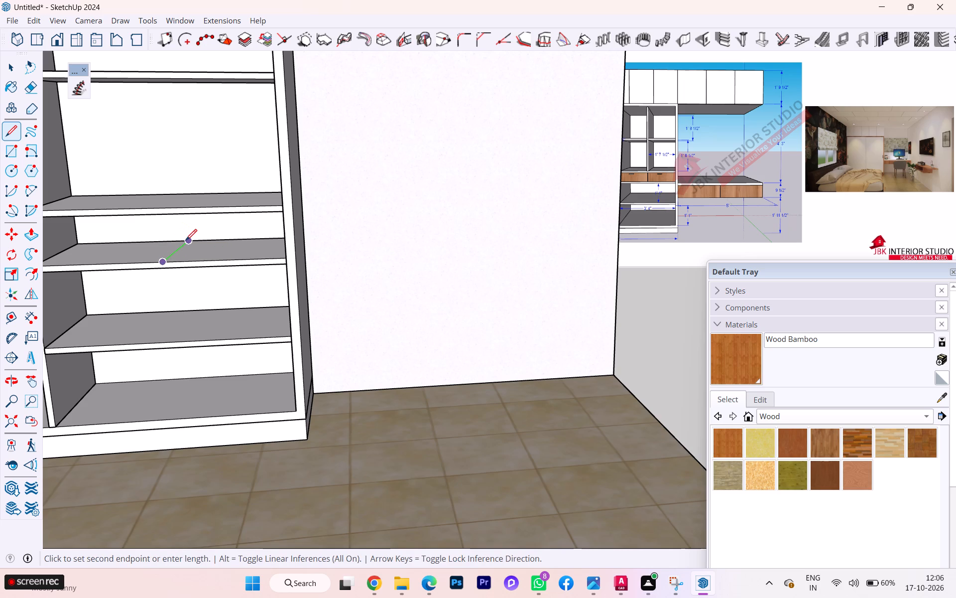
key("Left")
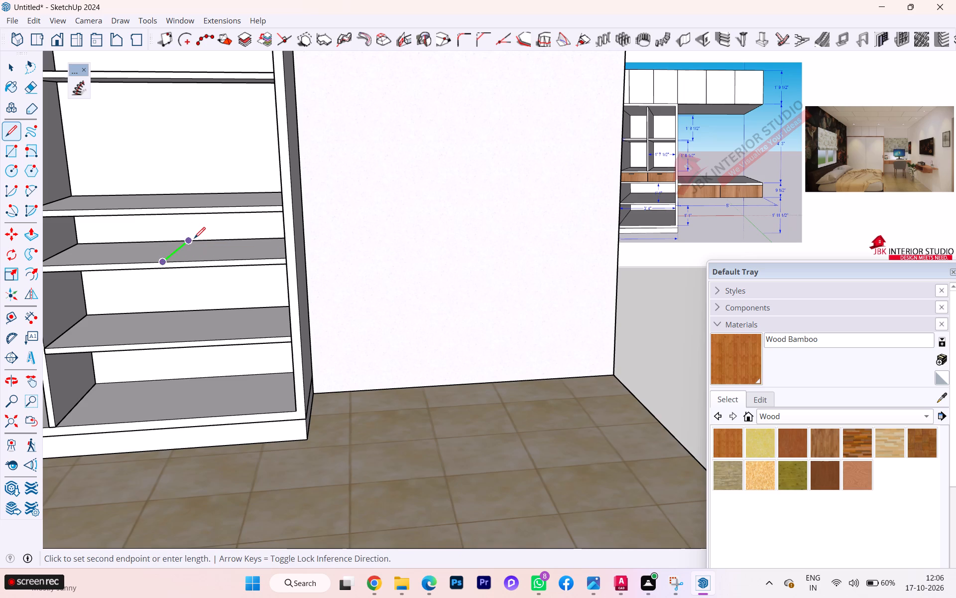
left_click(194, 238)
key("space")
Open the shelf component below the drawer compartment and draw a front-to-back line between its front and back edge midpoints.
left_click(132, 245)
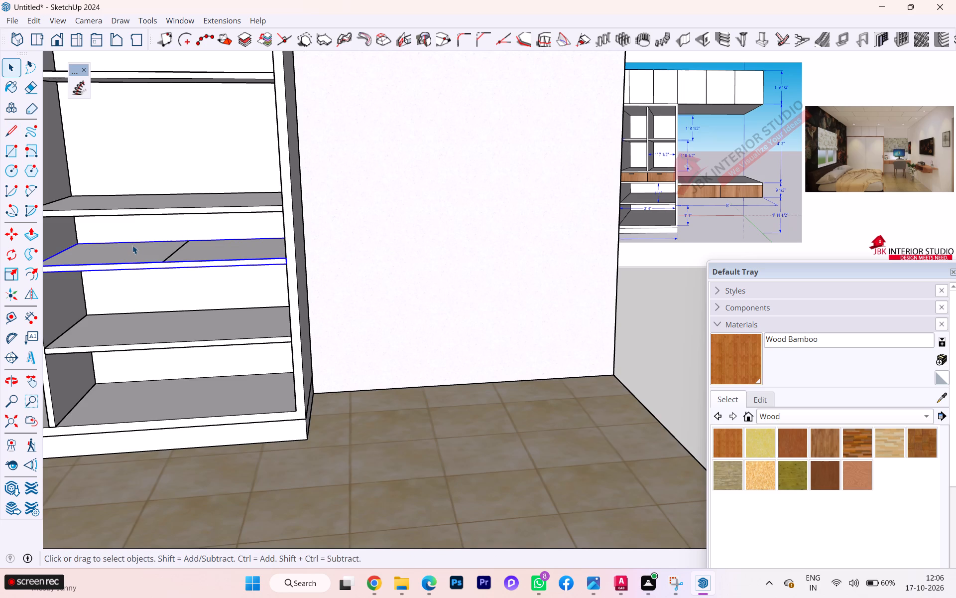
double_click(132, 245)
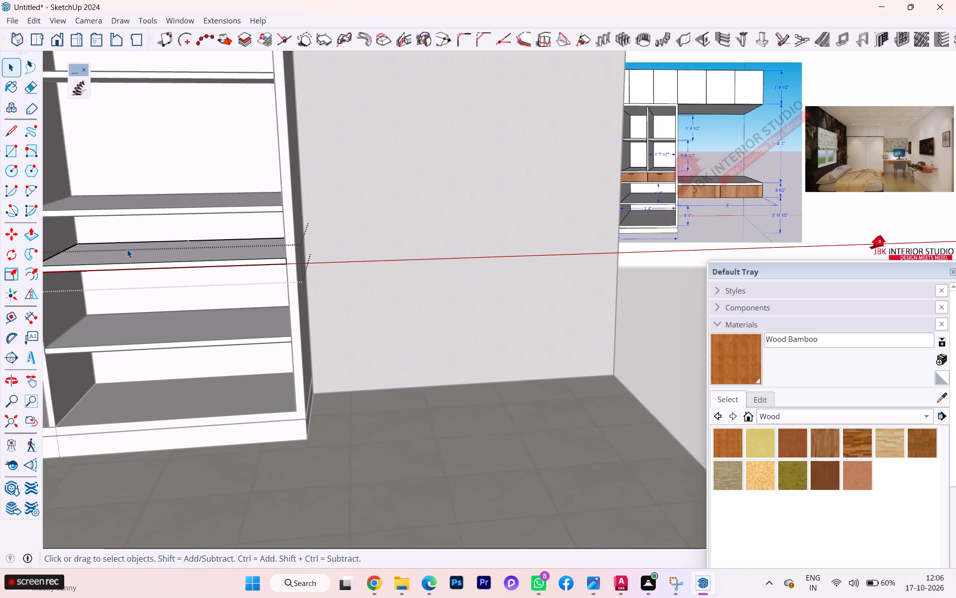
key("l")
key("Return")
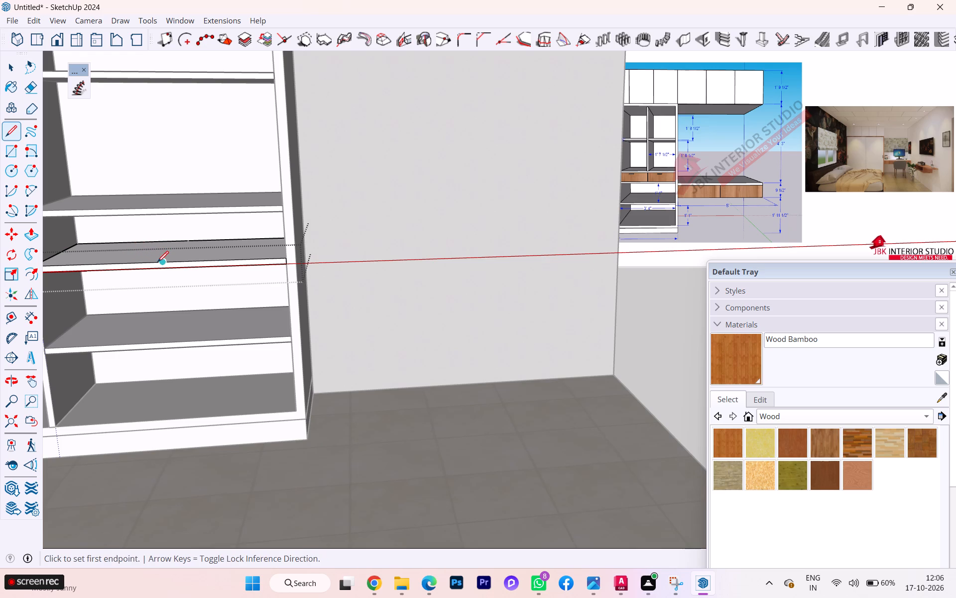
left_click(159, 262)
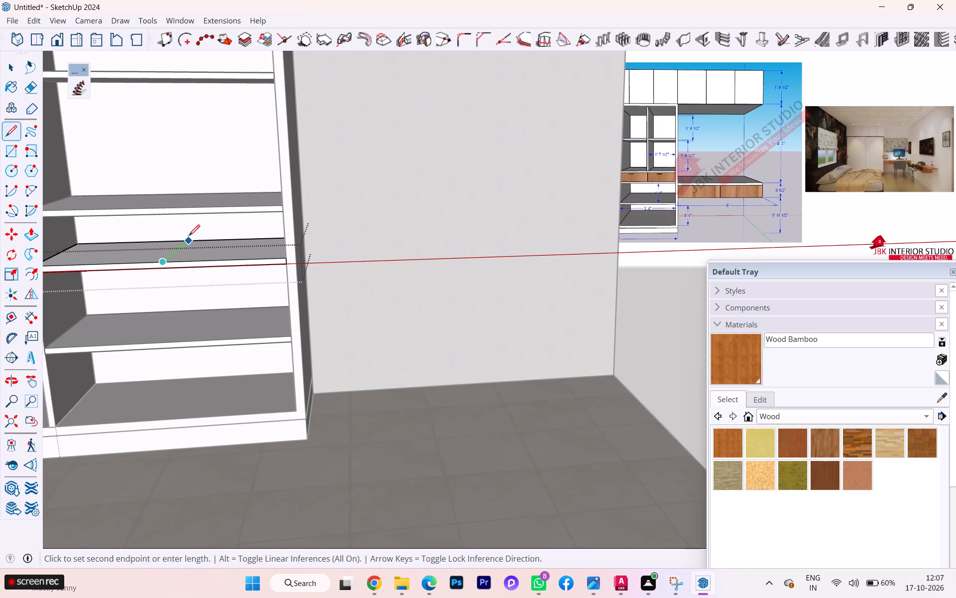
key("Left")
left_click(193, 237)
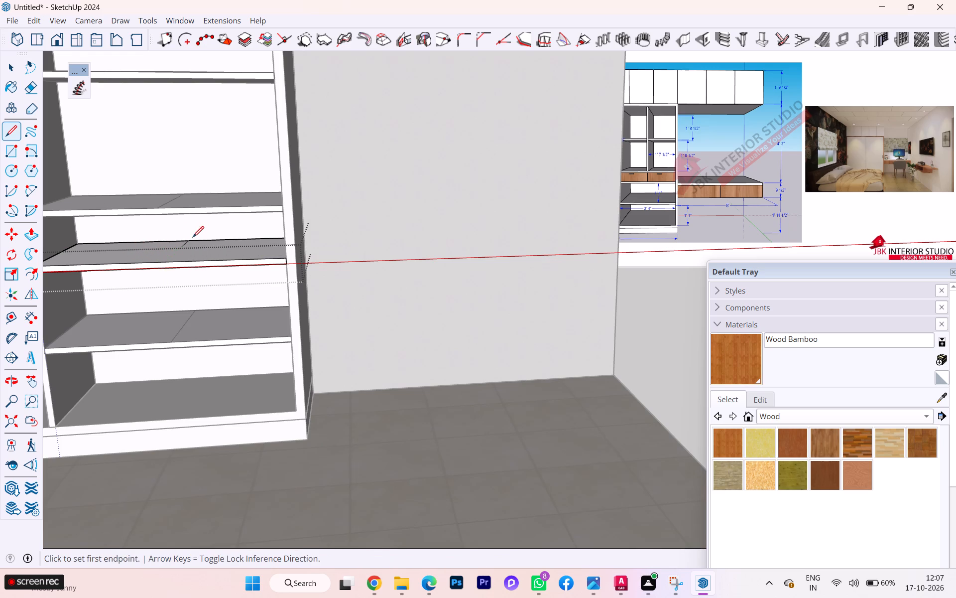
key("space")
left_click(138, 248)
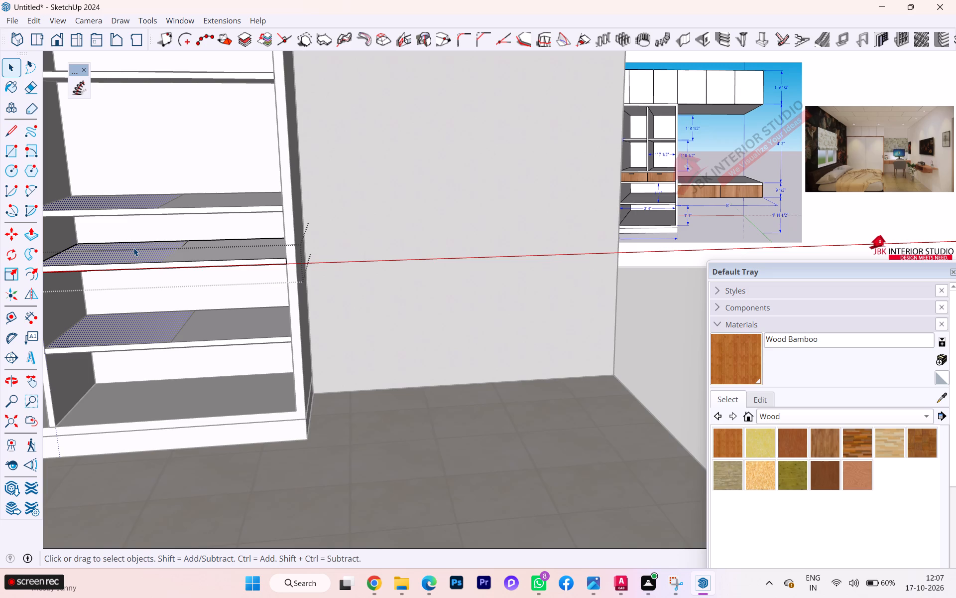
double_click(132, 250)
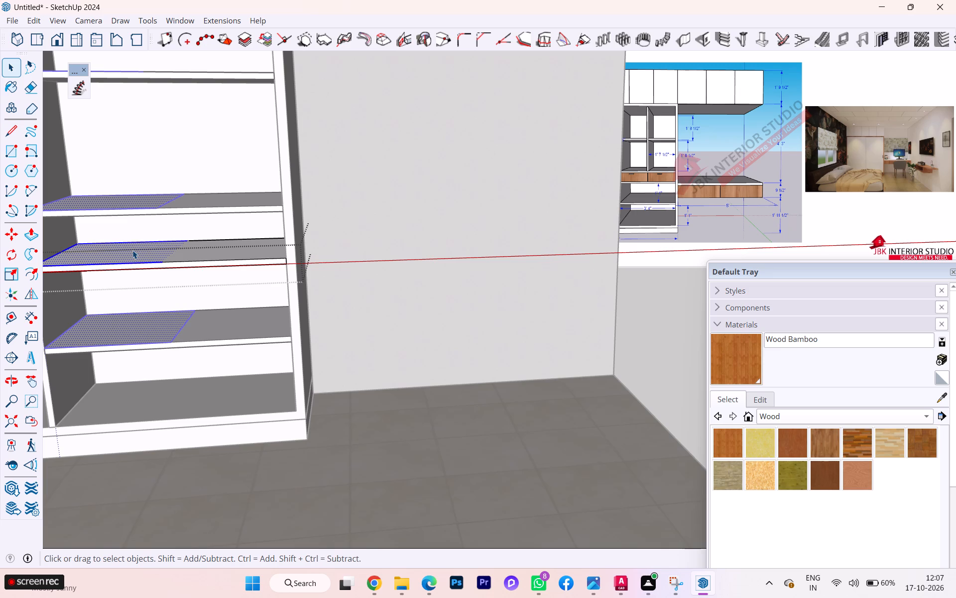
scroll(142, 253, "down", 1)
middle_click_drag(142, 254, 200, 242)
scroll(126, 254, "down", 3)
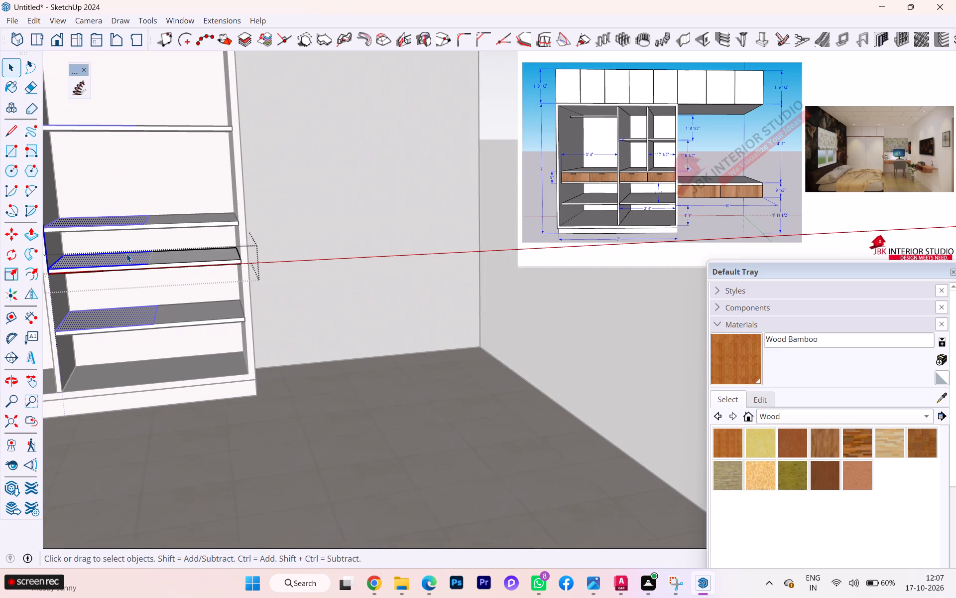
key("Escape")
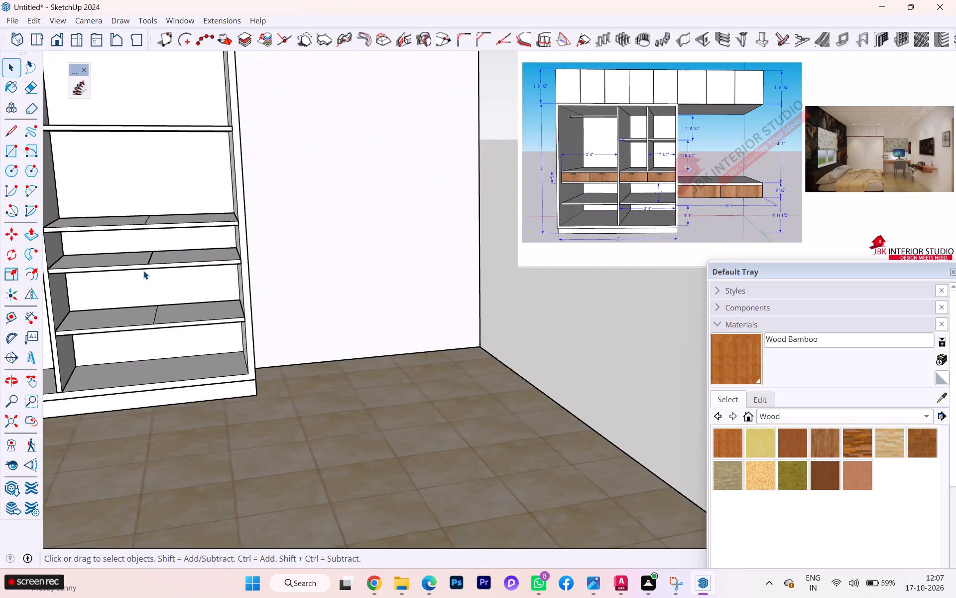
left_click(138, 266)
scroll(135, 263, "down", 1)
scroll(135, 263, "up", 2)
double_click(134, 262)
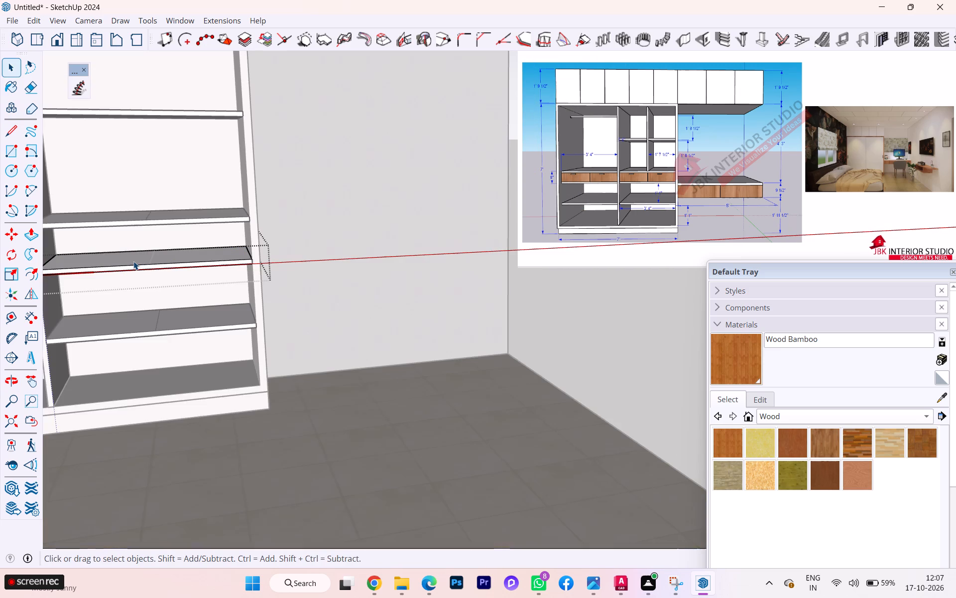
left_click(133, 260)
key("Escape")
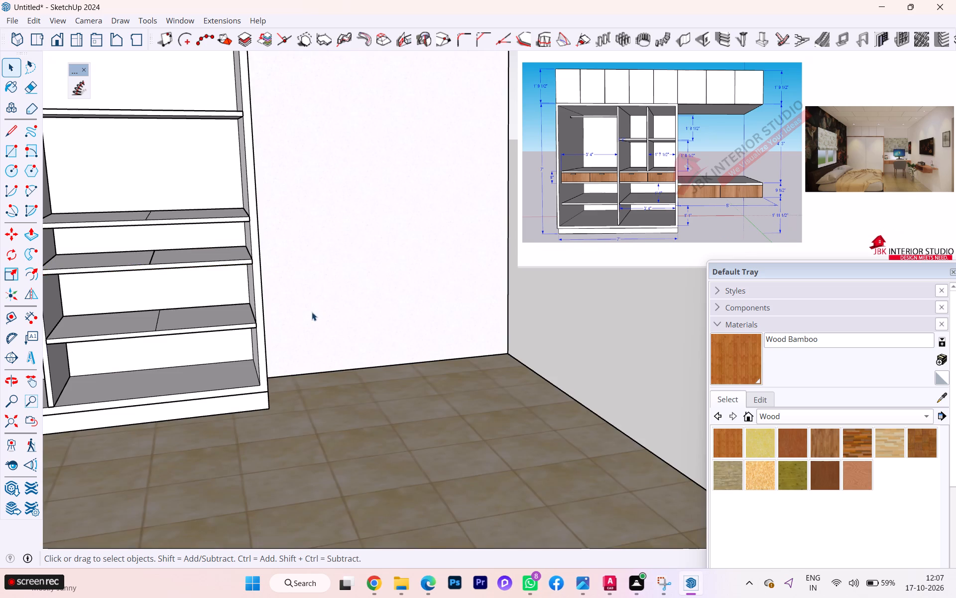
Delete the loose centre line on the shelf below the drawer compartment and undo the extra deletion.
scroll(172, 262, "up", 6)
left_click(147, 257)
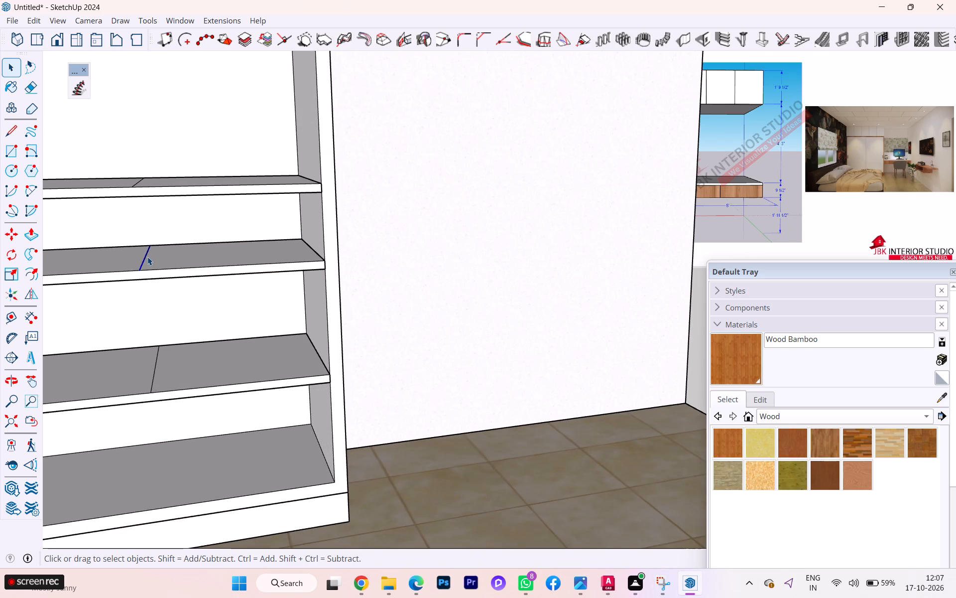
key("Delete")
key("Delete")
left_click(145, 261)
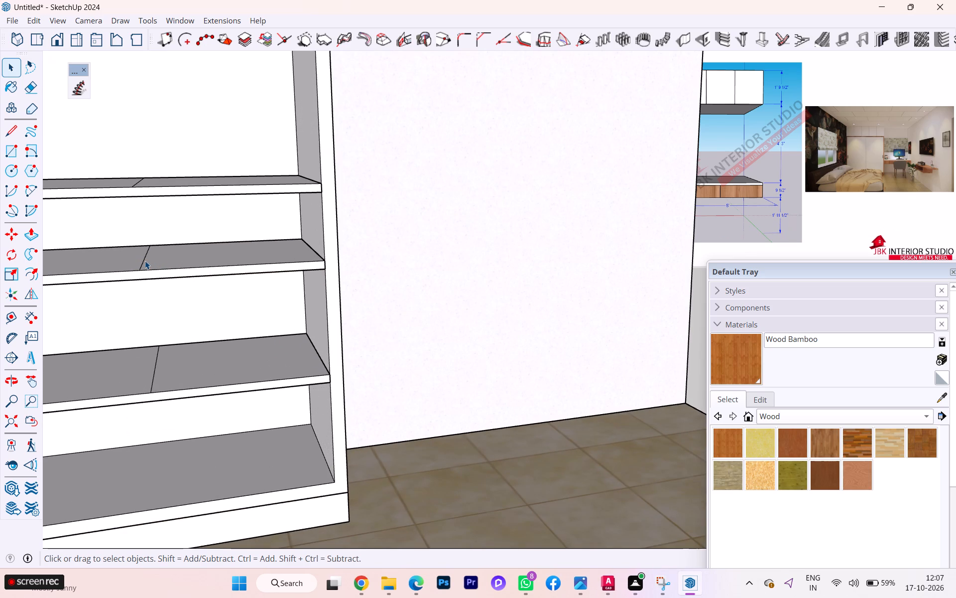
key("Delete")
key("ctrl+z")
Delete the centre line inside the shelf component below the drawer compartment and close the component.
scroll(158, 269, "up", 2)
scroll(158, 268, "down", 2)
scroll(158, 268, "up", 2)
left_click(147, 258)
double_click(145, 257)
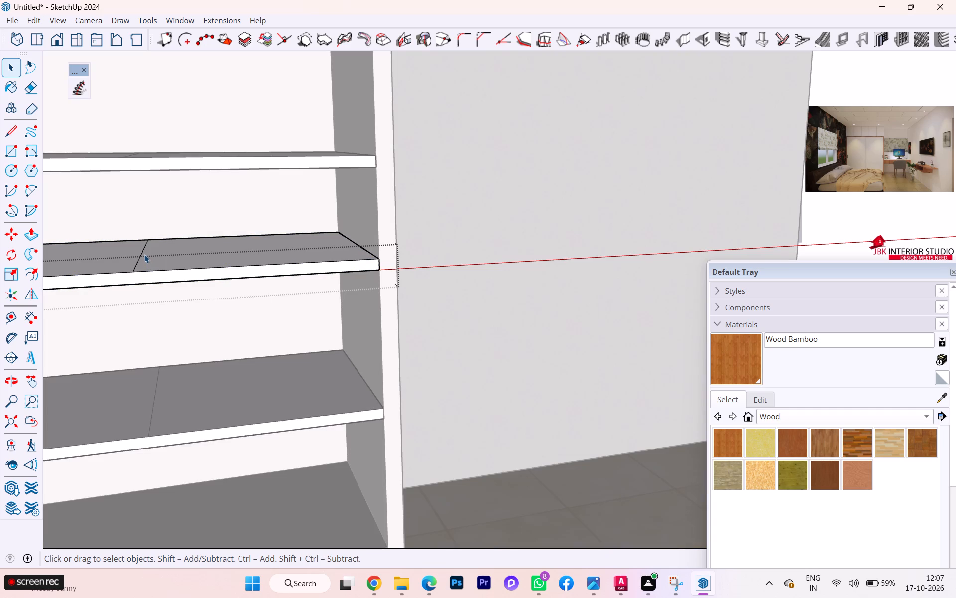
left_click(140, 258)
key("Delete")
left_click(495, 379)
Copy the top face with its edges from inside the shelf below the drawer compartment and paste it in place outside the component.
scroll(321, 331, "down", 3)
middle_click_drag(294, 328, 195, 311)
scroll(358, 276, "down", 1)
scroll(370, 277, "up", 1)
scroll(399, 278, "down", 4)
scroll(287, 250, "down", 1)
middle_click_drag(256, 240, 296, 238)
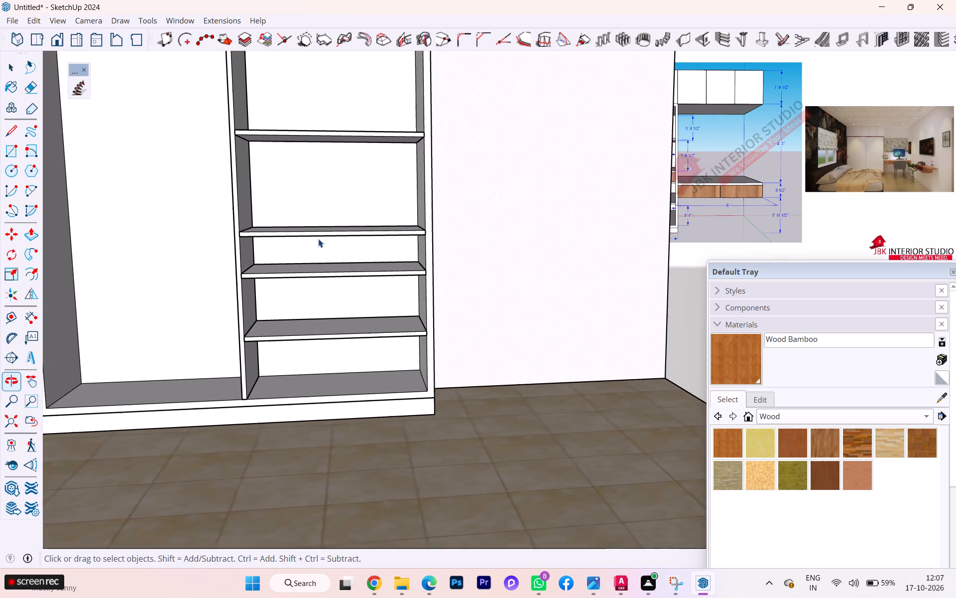
scroll(318, 239, "up", 2)
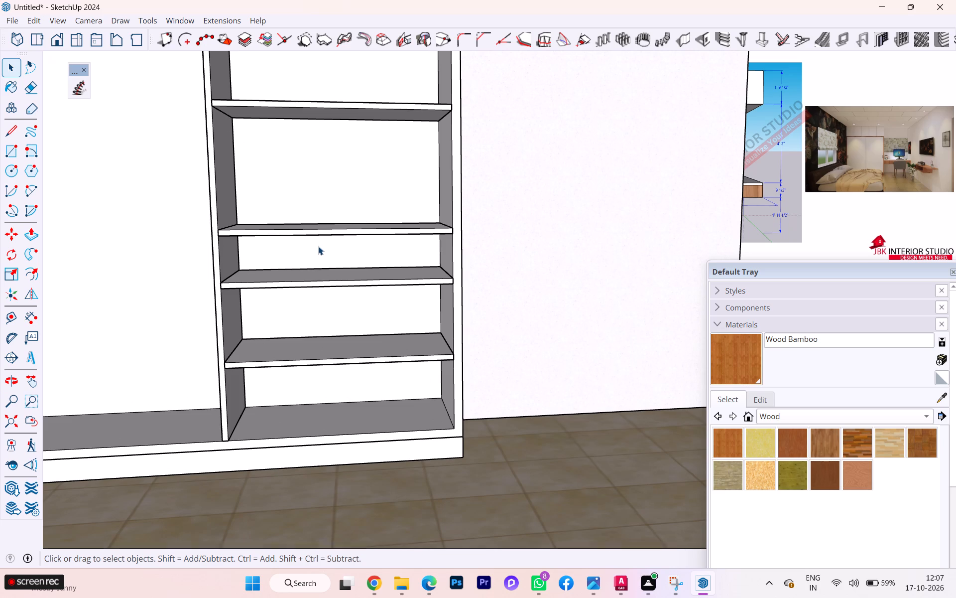
scroll(318, 254, "up", 1)
scroll(318, 254, "down", 1)
scroll(319, 251, "up", 1)
scroll(223, 271, "down", 3)
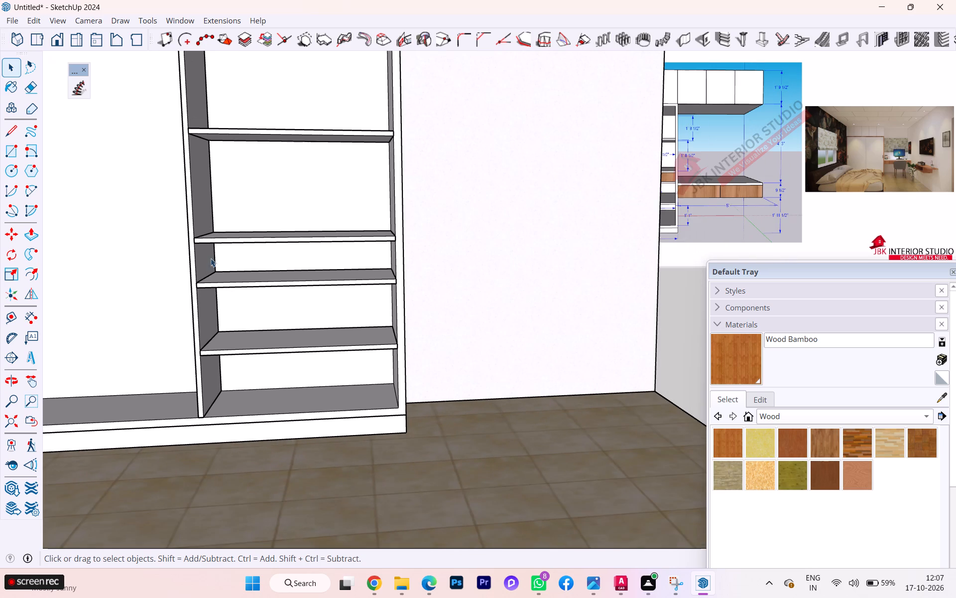
scroll(249, 257, "down", 1)
middle_click_drag(249, 257, 304, 254)
scroll(307, 261, "up", 4)
left_click(286, 281)
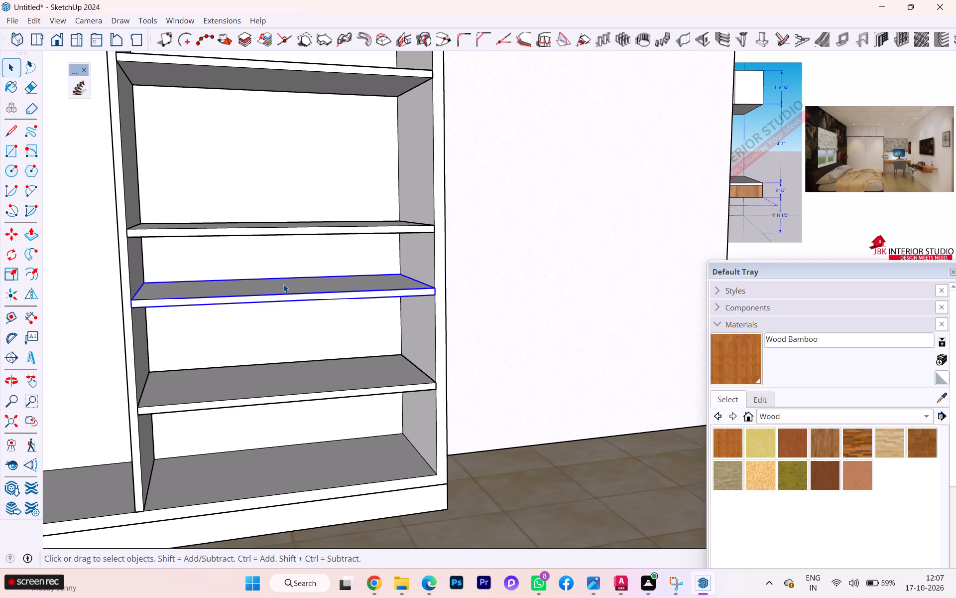
triple_click(283, 284)
left_click(283, 284)
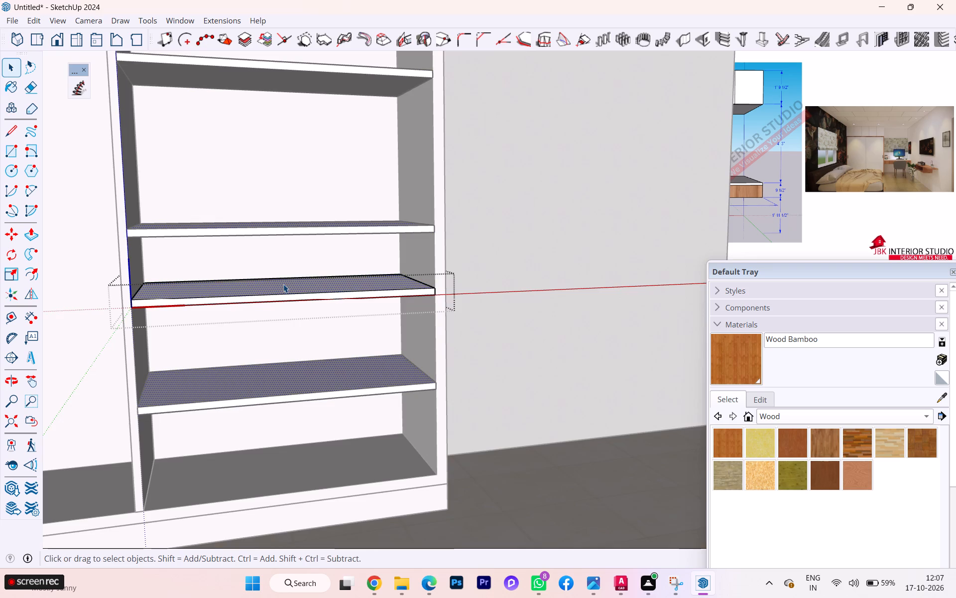
double_click(283, 284)
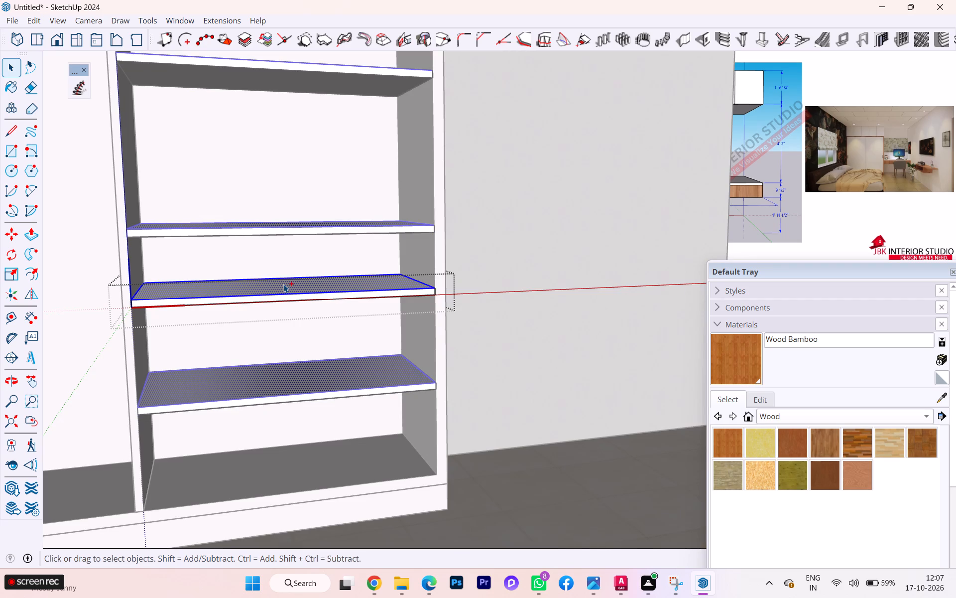
key("ctrl+c")
left_click(513, 345)
scroll(386, 285, "down", 5)
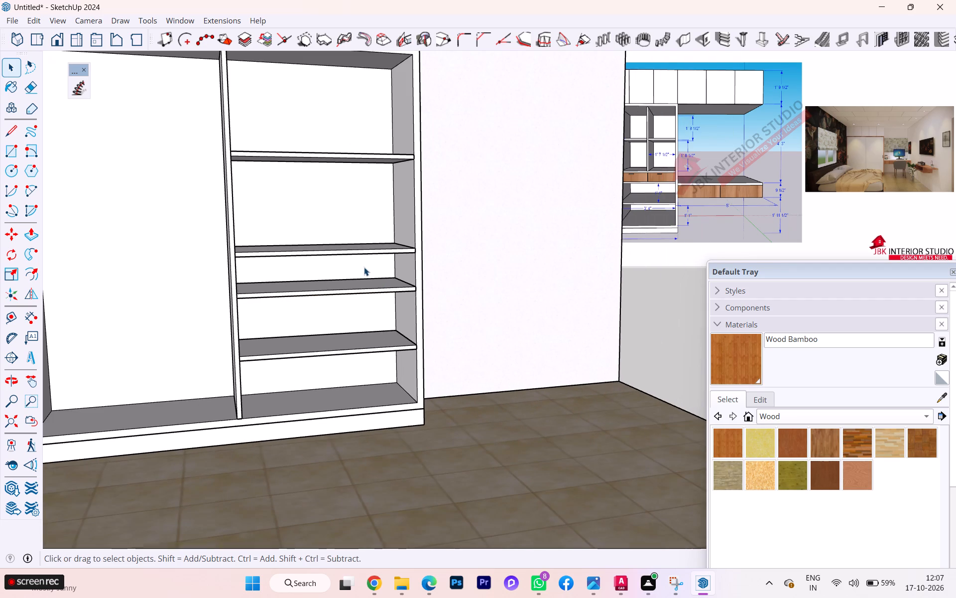
left_click(34, 12)
left_click(34, 17)
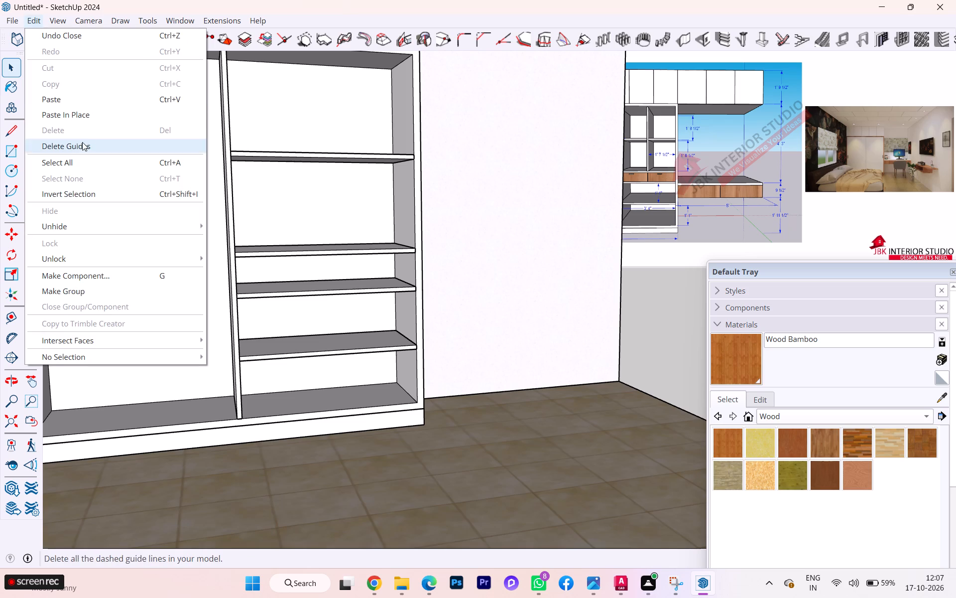
left_click(104, 113)
Draw a front-to-back line between the edge midpoints of the pasted face, splitting it into two halves.
scroll(296, 190, "down", 1)
middle_click_drag(297, 191, 261, 231)
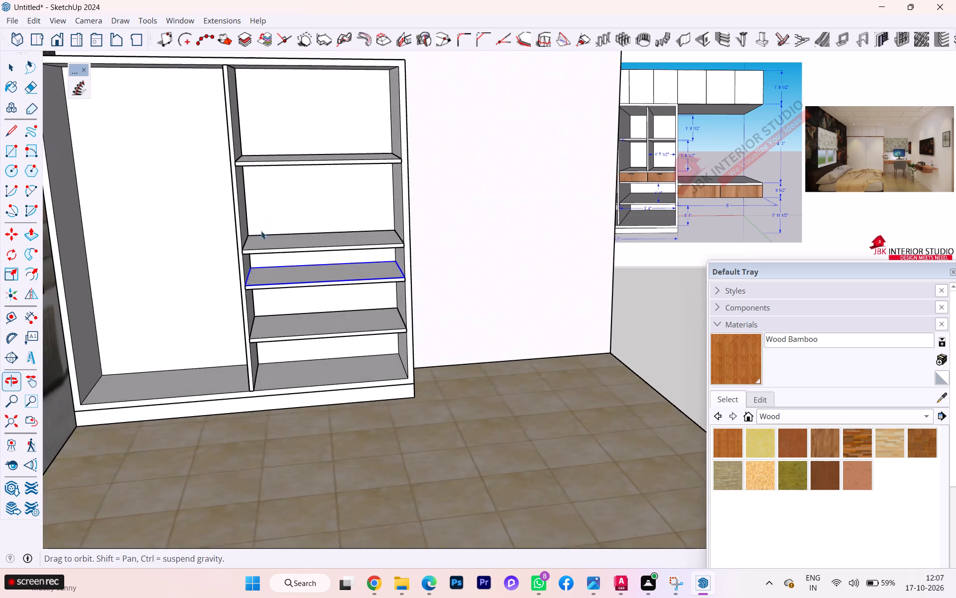
middle_click_drag(261, 231, 261, 230)
scroll(301, 256, "up", 10)
left_click(301, 298)
left_click(301, 298)
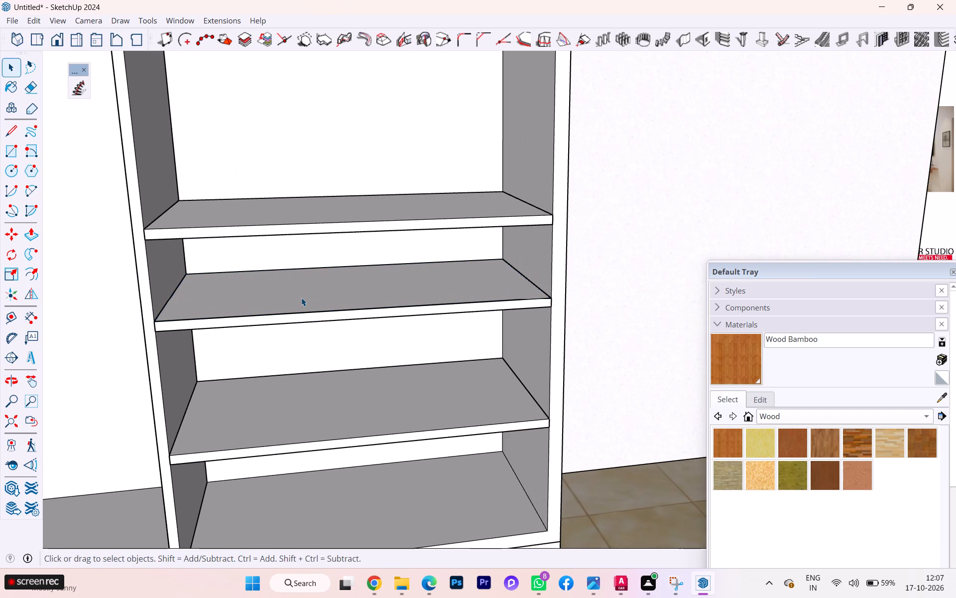
left_click(270, 305)
left_click(622, 283)
scroll(174, 188, "down", 1)
scroll(174, 188, "up", 2)
scroll(174, 188, "down", 4)
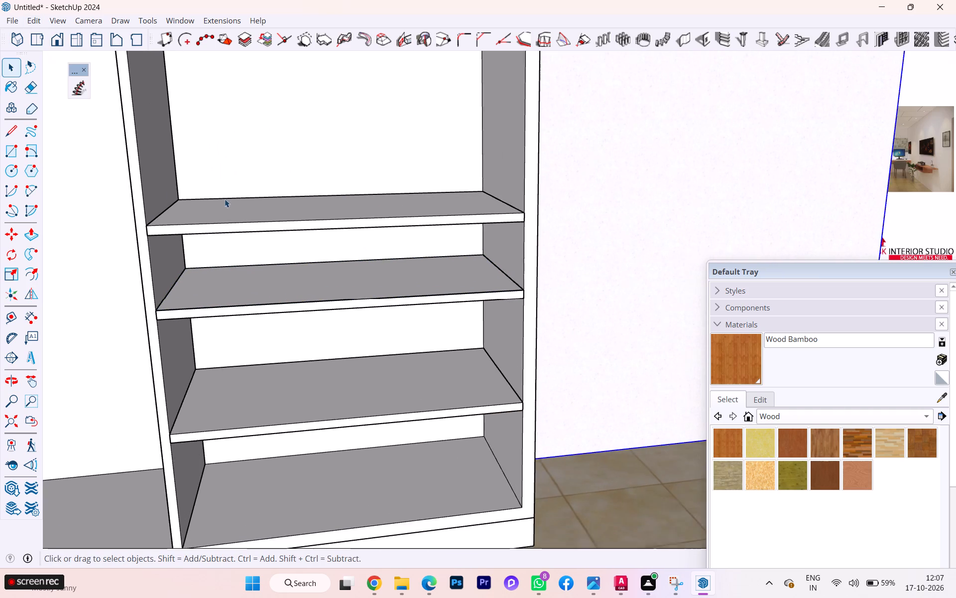
scroll(225, 199, "down", 2)
left_click(824, 231)
left_click(344, 250)
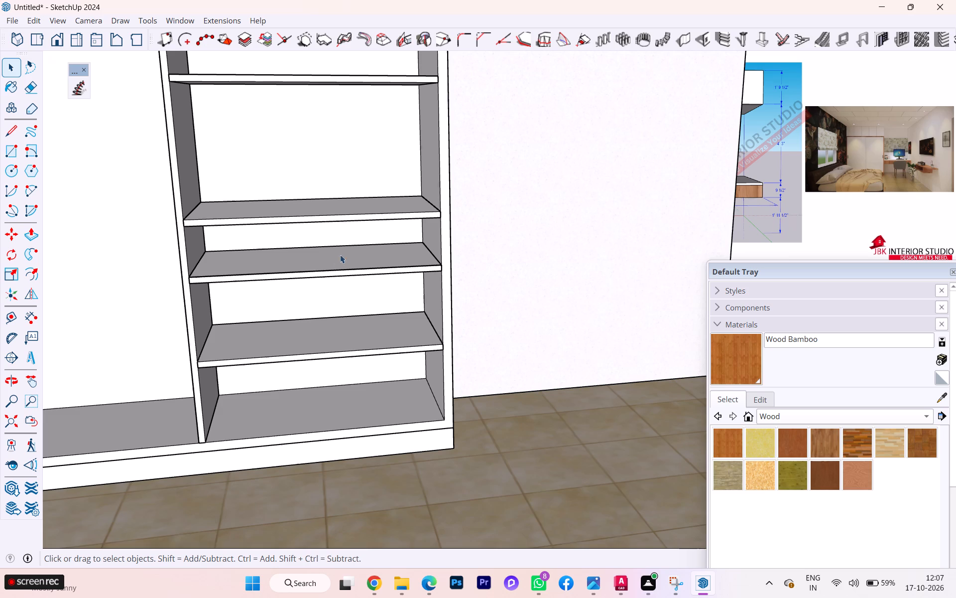
left_click(333, 261)
scroll(310, 261, "up", 2)
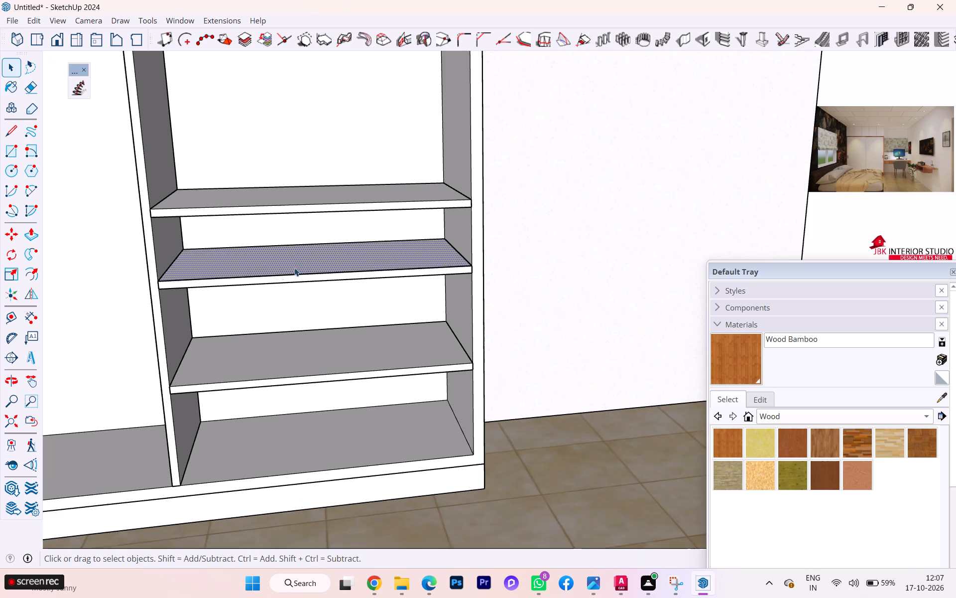
scroll(274, 271, "down", 4)
key("l")
key("Return")
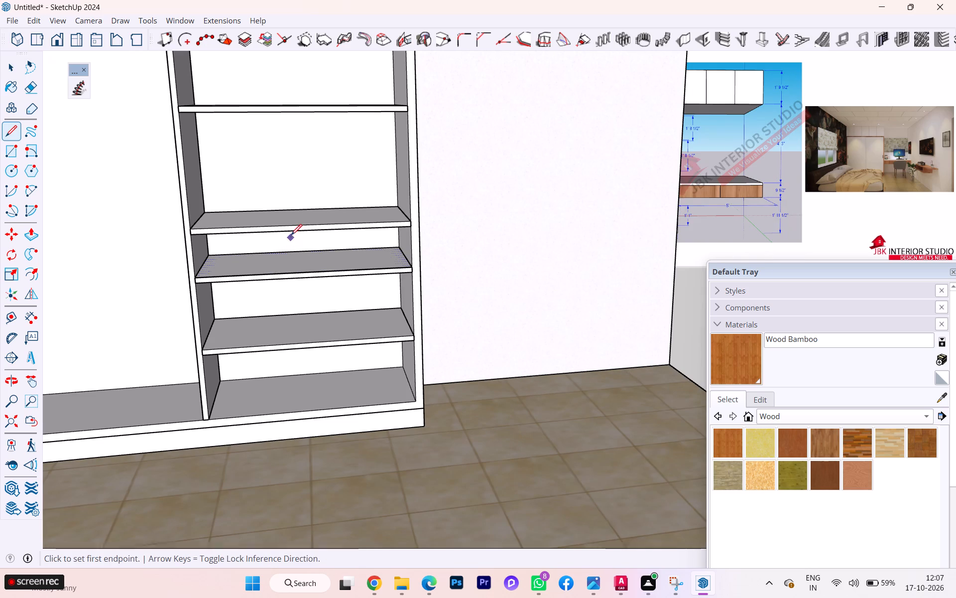
left_click(305, 250)
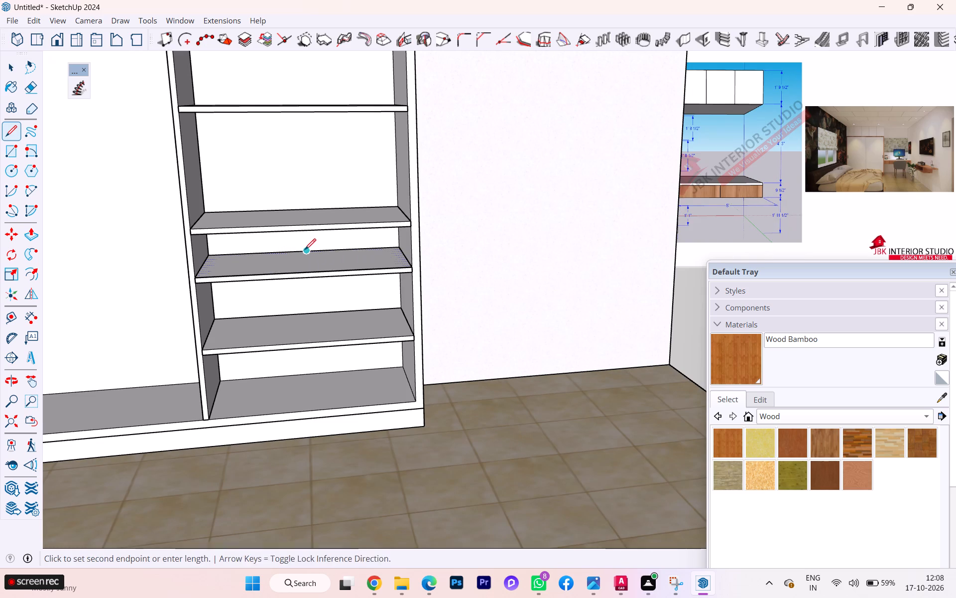
left_click(306, 276)
key("space")
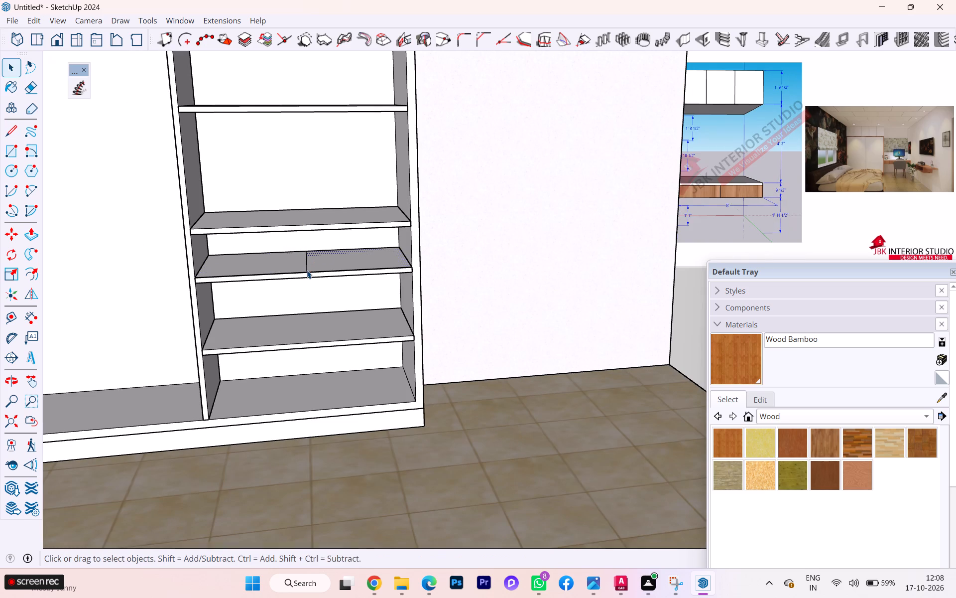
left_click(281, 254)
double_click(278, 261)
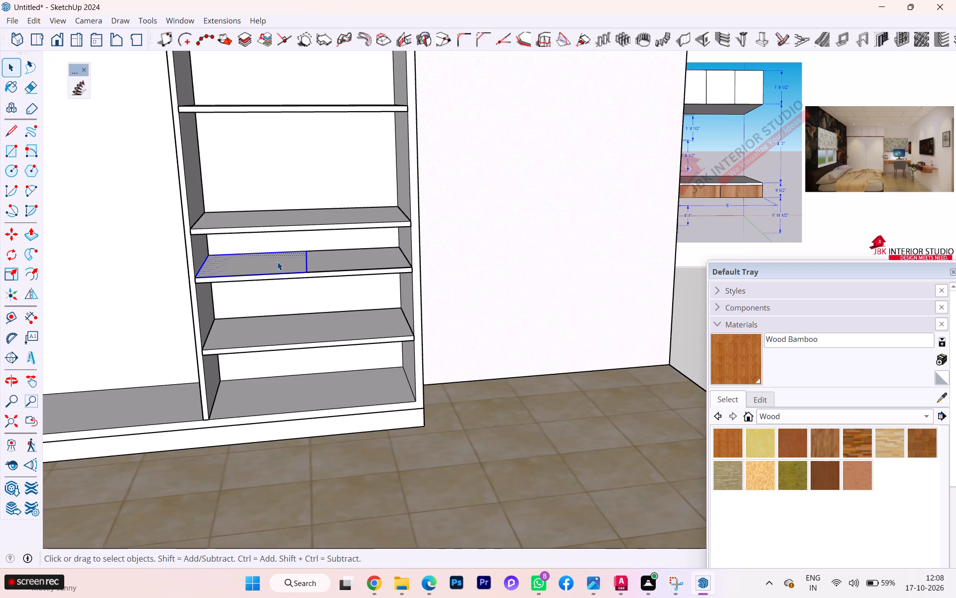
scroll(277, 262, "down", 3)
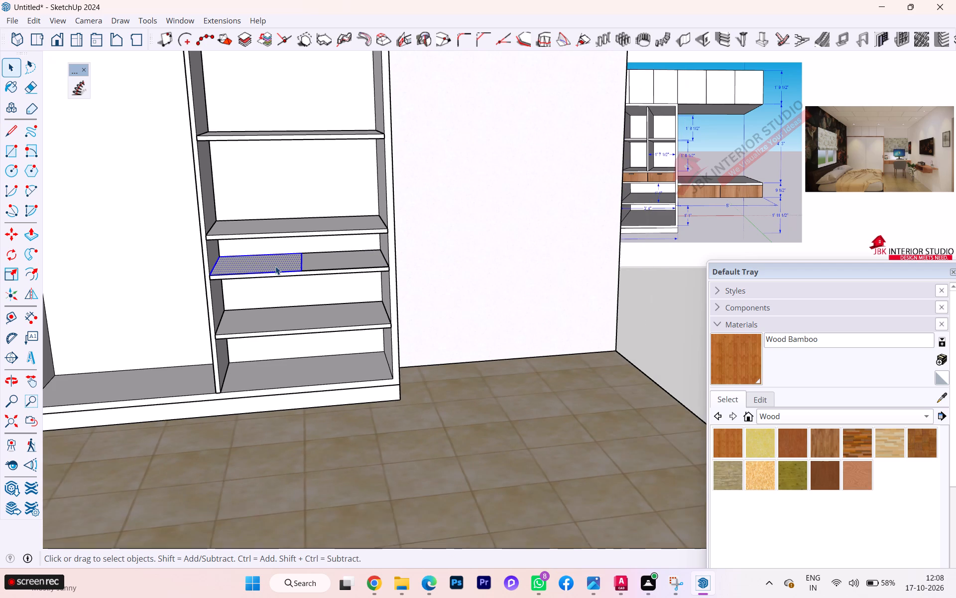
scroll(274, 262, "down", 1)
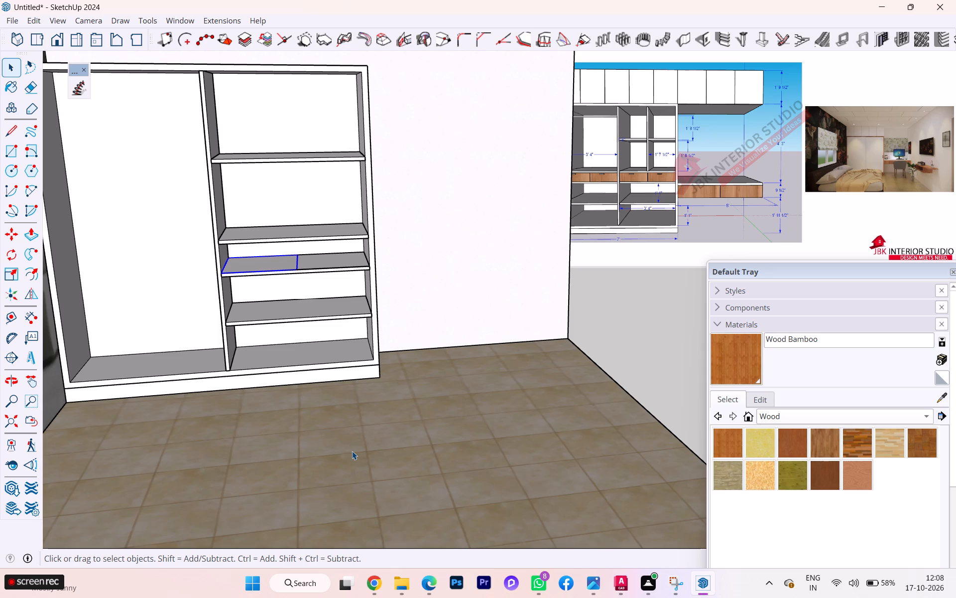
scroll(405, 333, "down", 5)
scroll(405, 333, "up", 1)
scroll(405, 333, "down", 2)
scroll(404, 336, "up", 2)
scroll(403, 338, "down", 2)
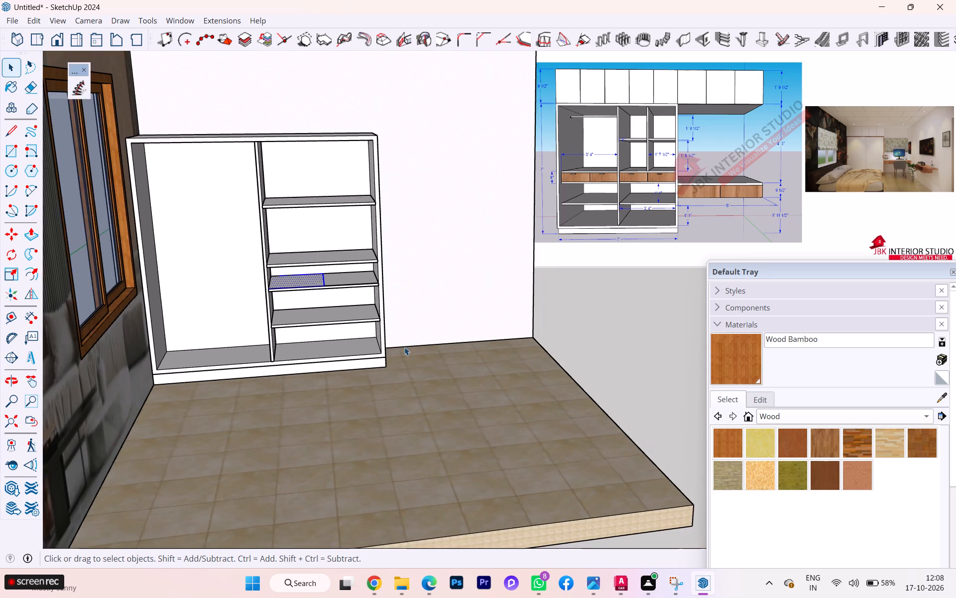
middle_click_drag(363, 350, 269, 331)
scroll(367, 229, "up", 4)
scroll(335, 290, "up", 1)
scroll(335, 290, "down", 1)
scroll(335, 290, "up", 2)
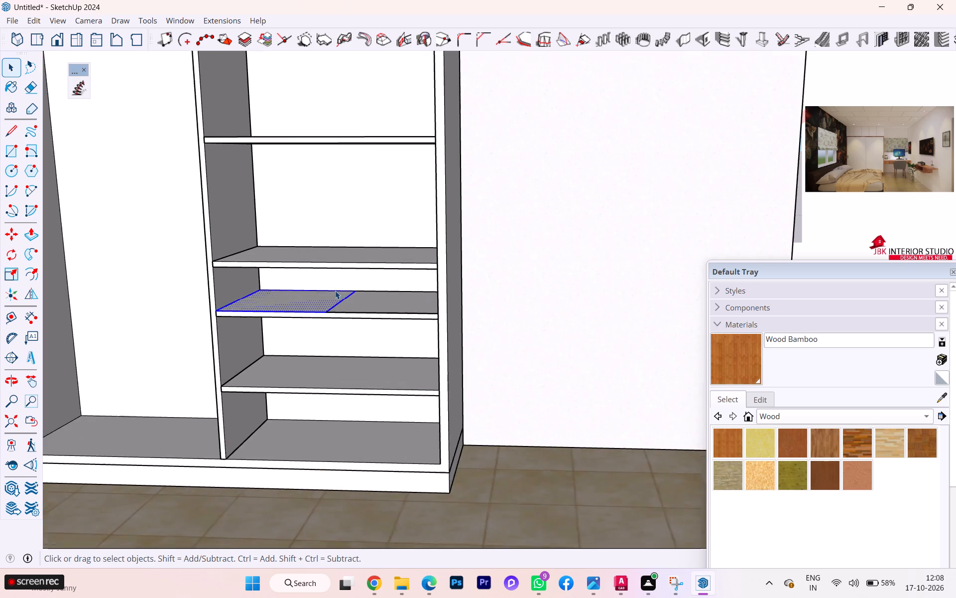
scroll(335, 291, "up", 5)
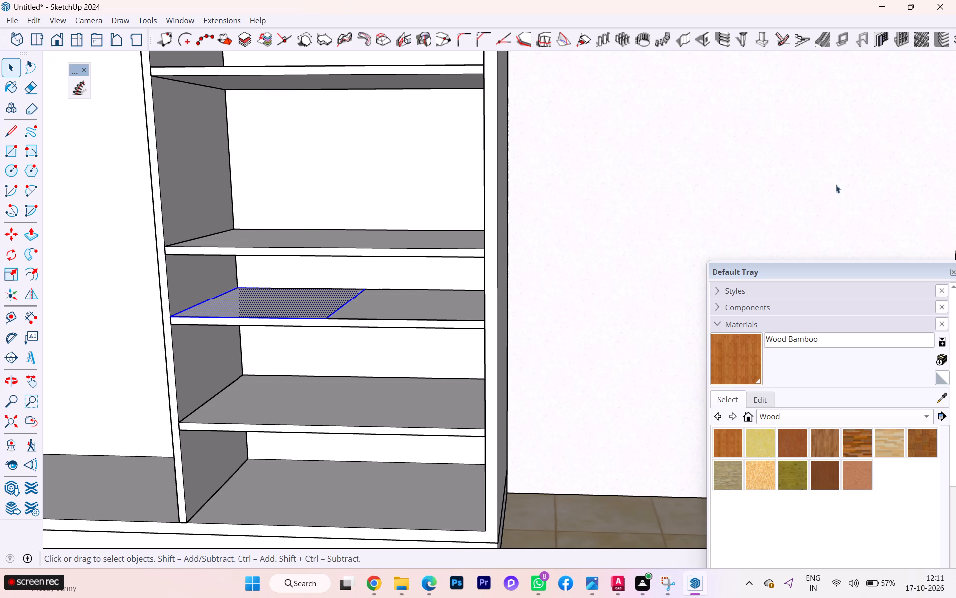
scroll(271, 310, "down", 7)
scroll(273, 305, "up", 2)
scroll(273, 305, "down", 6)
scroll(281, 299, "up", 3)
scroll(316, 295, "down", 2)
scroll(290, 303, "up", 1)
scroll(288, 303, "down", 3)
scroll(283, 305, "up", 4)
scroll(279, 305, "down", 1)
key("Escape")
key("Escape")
Push/Pull the half face beside the central partition up to the underside of the shelf above, forming a drawer block.
left_click(316, 298)
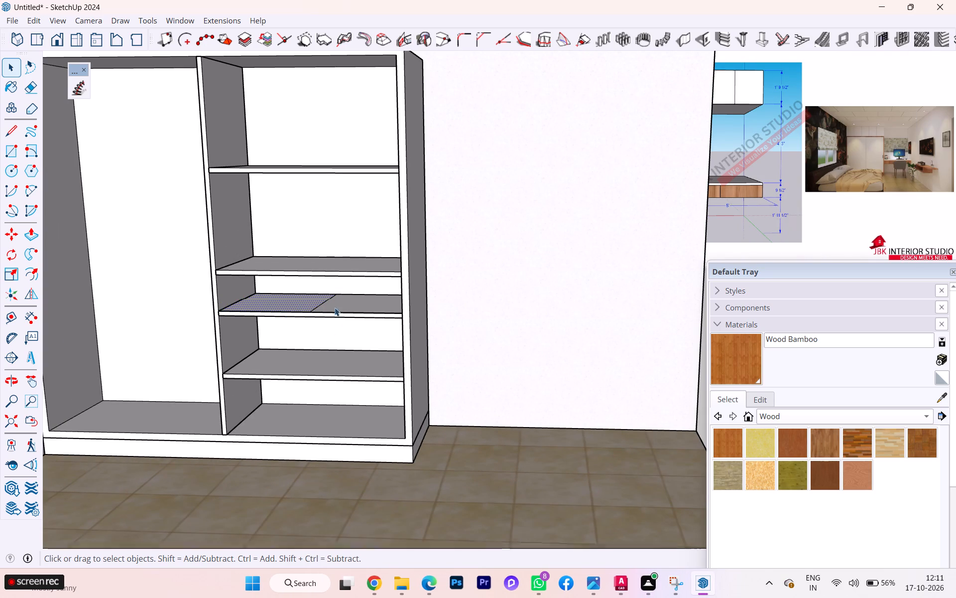
scroll(263, 290, "down", 10)
scroll(309, 295, "up", 1)
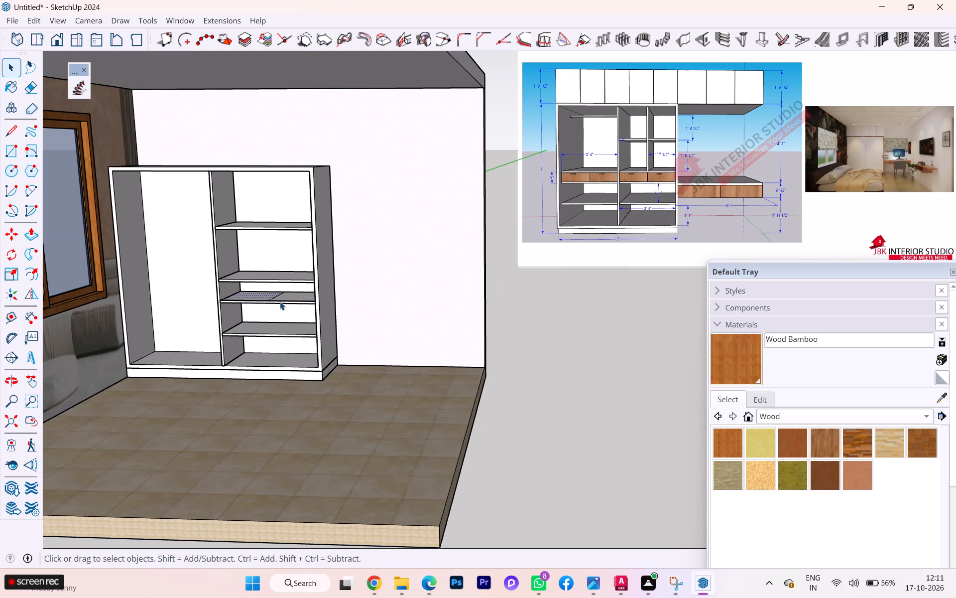
scroll(246, 288, "up", 2)
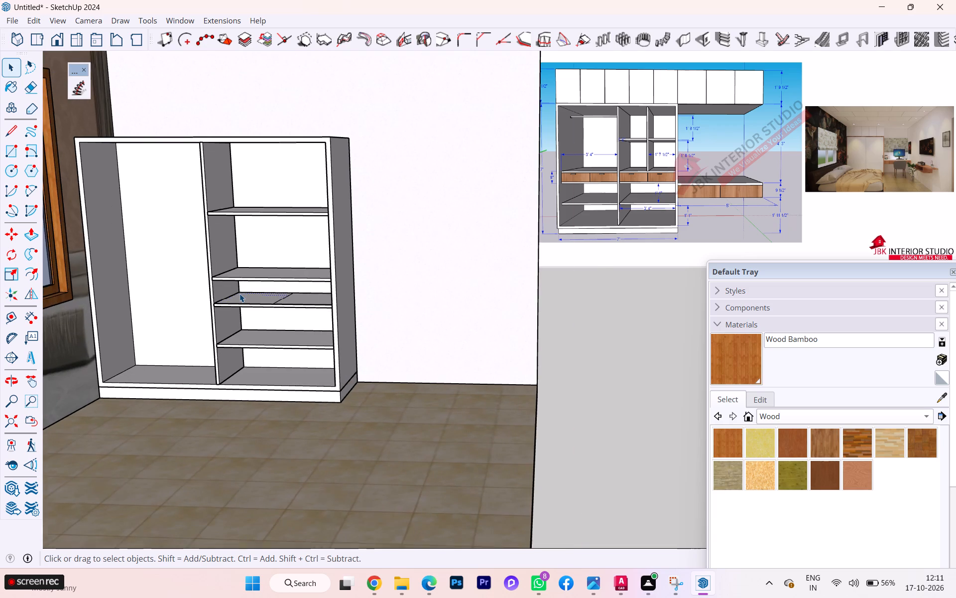
scroll(239, 294, "up", 4)
left_click(255, 303)
scroll(255, 303, "up", 4)
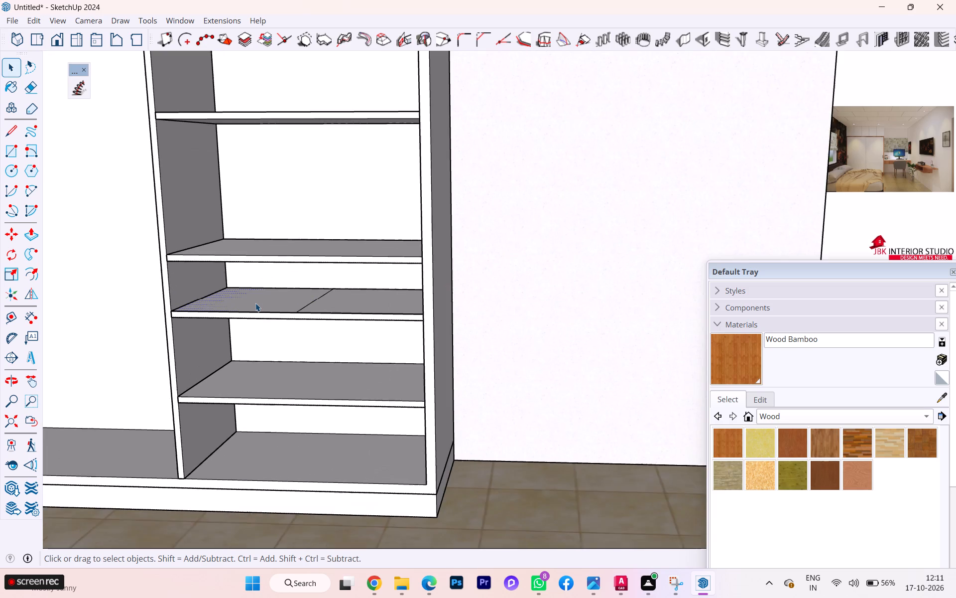
key("p")
left_click(255, 302)
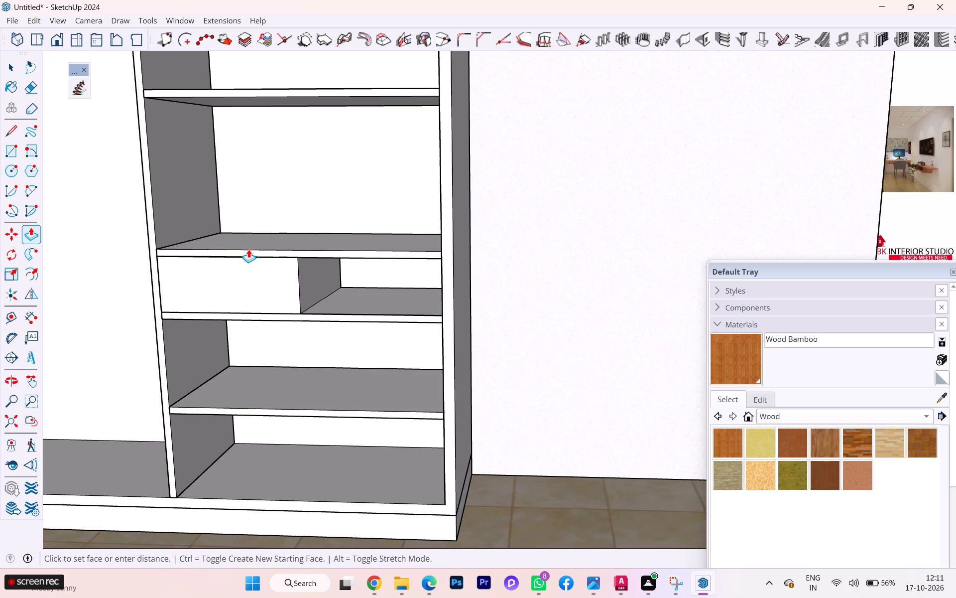
left_click(248, 249)
key("space")
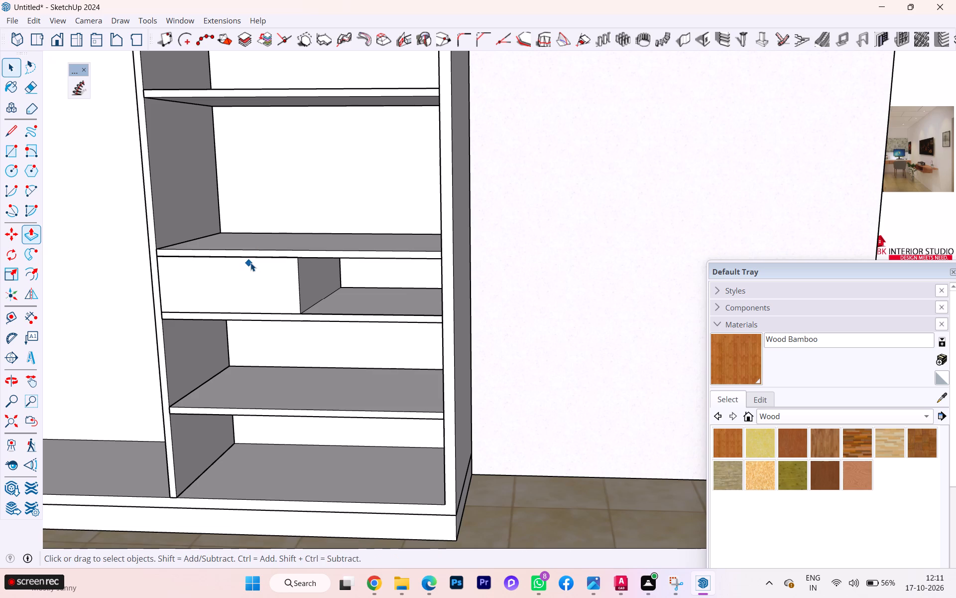
Hide the shelf directly above the drawer block.
left_click(336, 255)
right_click(340, 252)
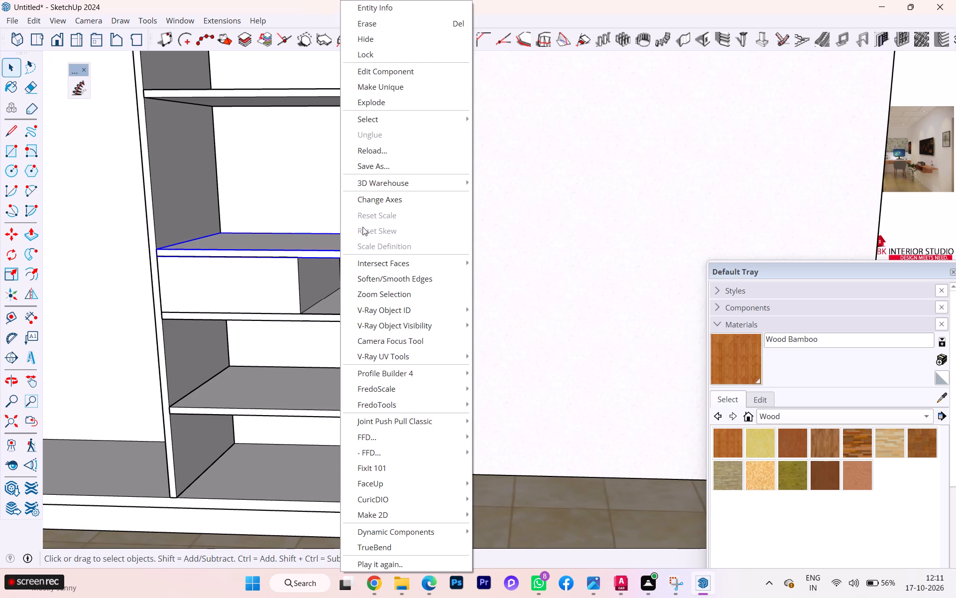
left_click(367, 40)
Push the drawer block's side face at the compartment's centre inward by 1.
middle_click_drag(336, 232, 299, 308)
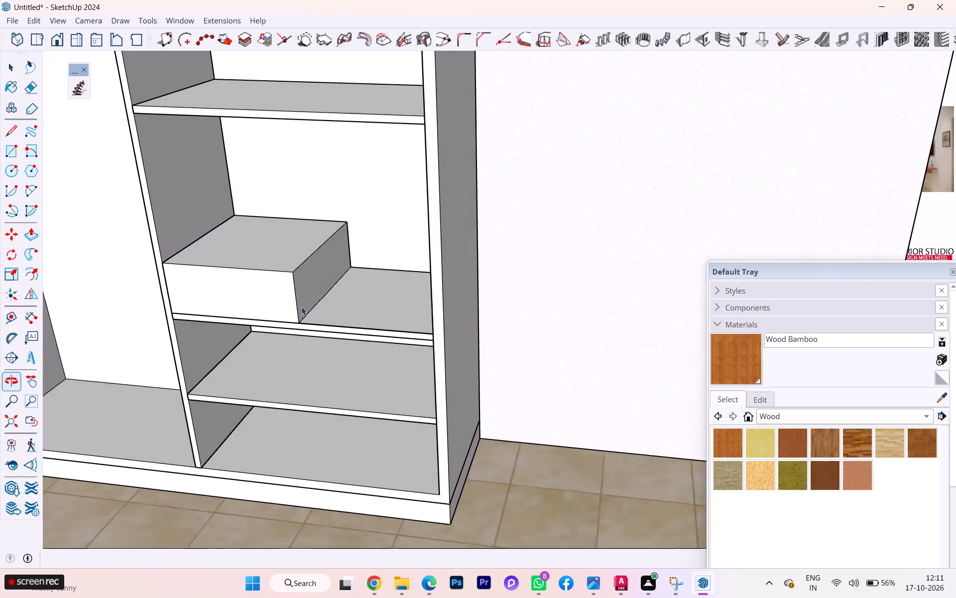
scroll(259, 261, "up", 2)
scroll(259, 261, "down", 3)
scroll(259, 261, "up", 6)
scroll(309, 262, "down", 1)
middle_click_drag(308, 264, 358, 272)
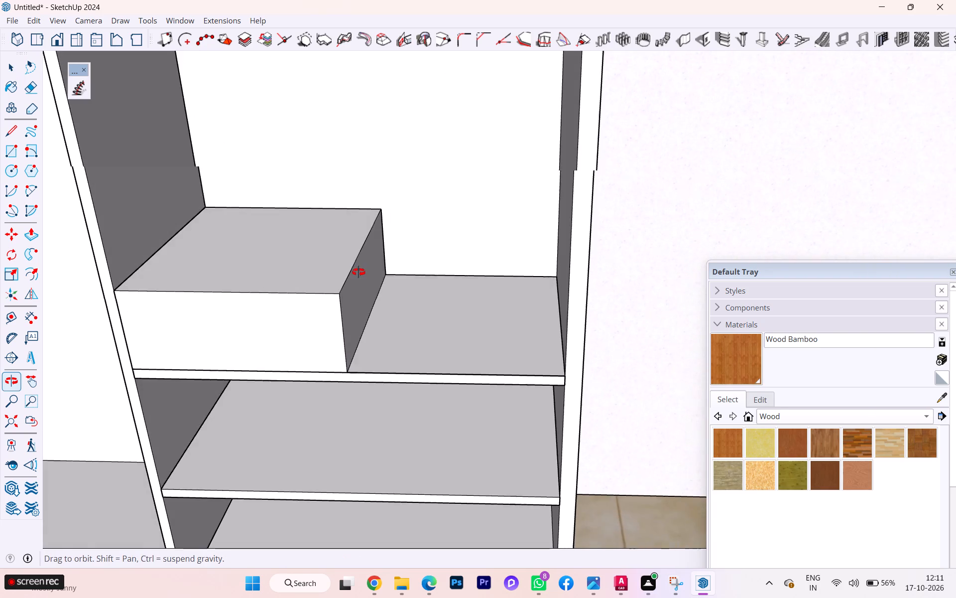
middle_click_drag(358, 272, 362, 272)
left_click(348, 307)
key("p")
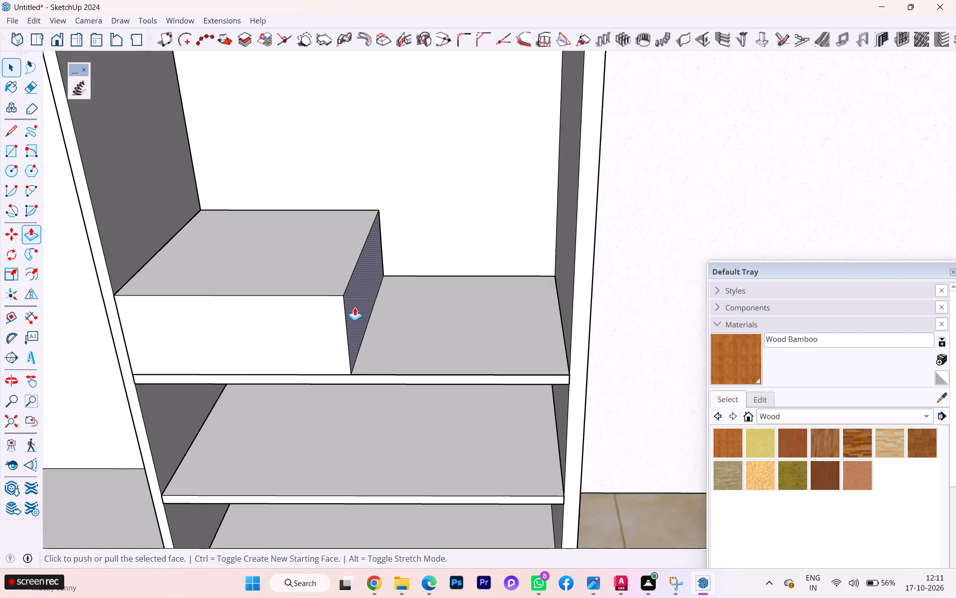
left_click(355, 307)
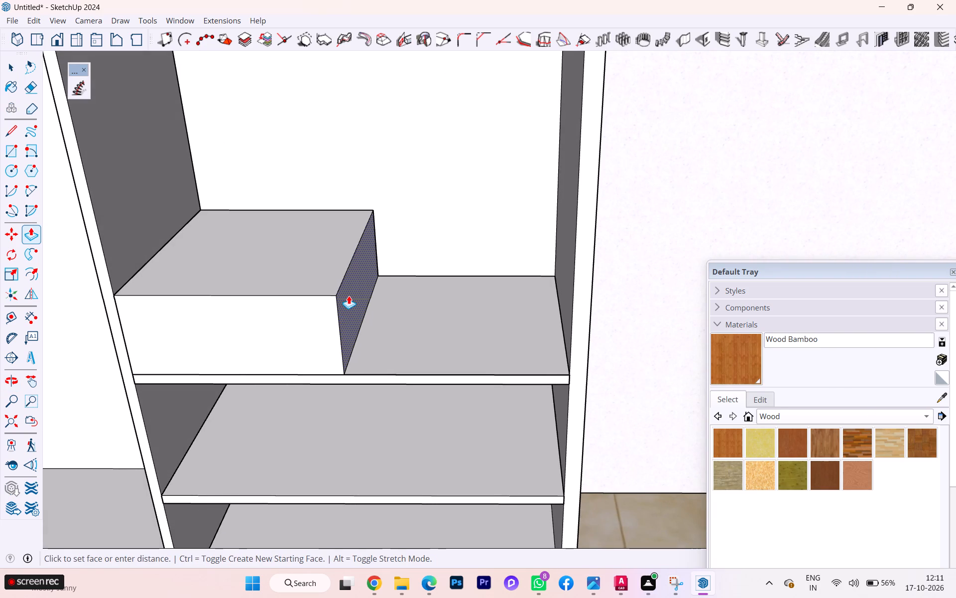
key("1")
key("Return")
key("space")
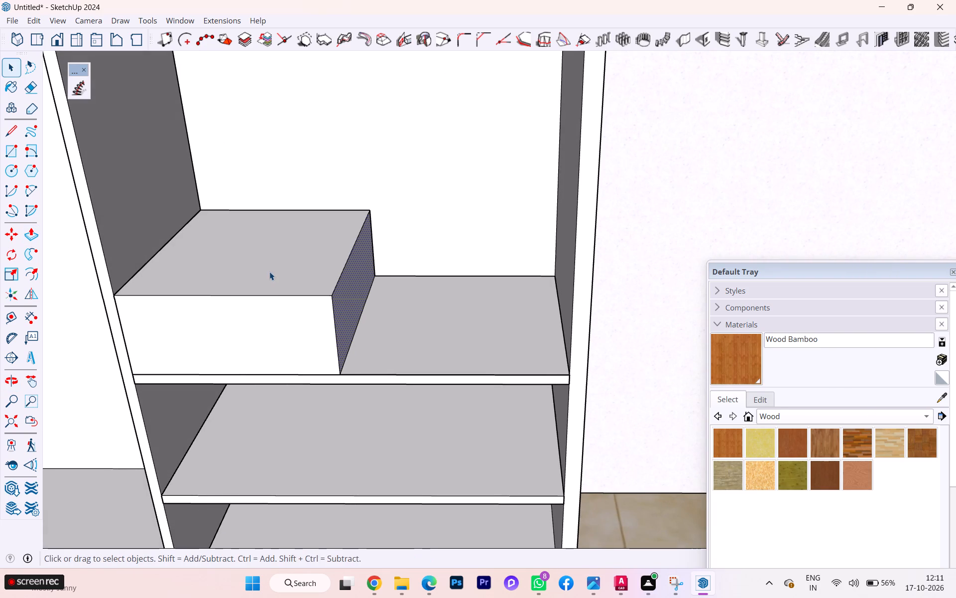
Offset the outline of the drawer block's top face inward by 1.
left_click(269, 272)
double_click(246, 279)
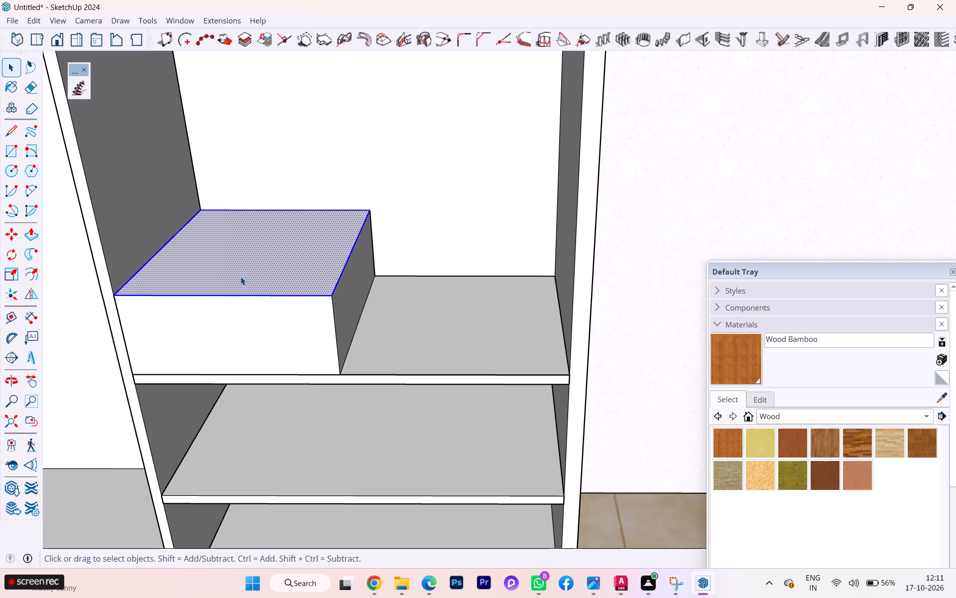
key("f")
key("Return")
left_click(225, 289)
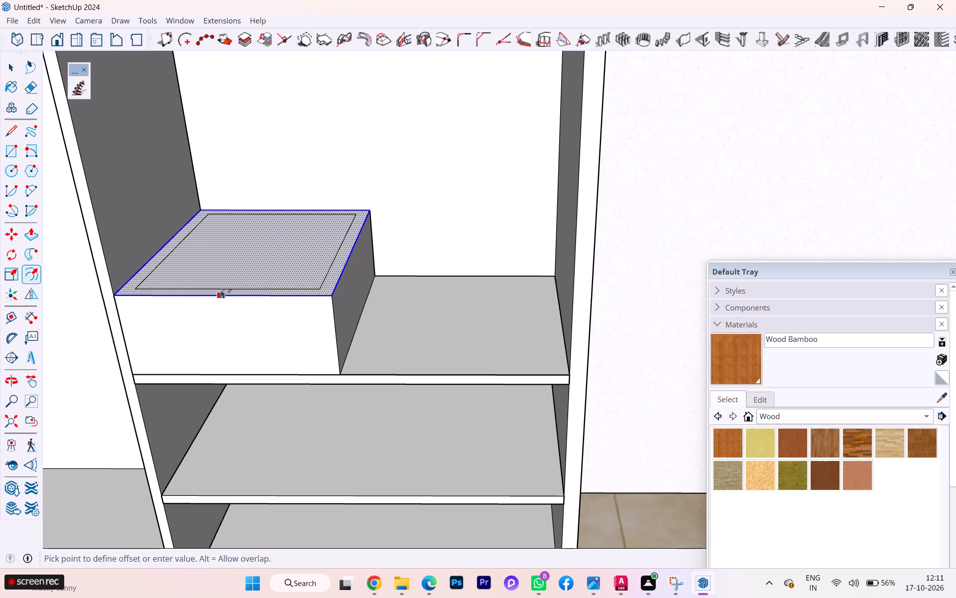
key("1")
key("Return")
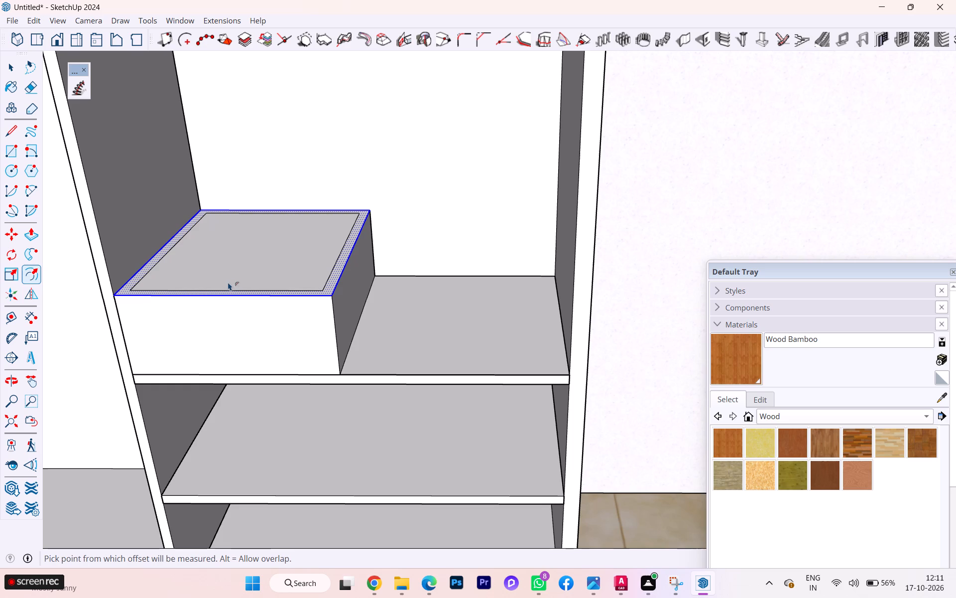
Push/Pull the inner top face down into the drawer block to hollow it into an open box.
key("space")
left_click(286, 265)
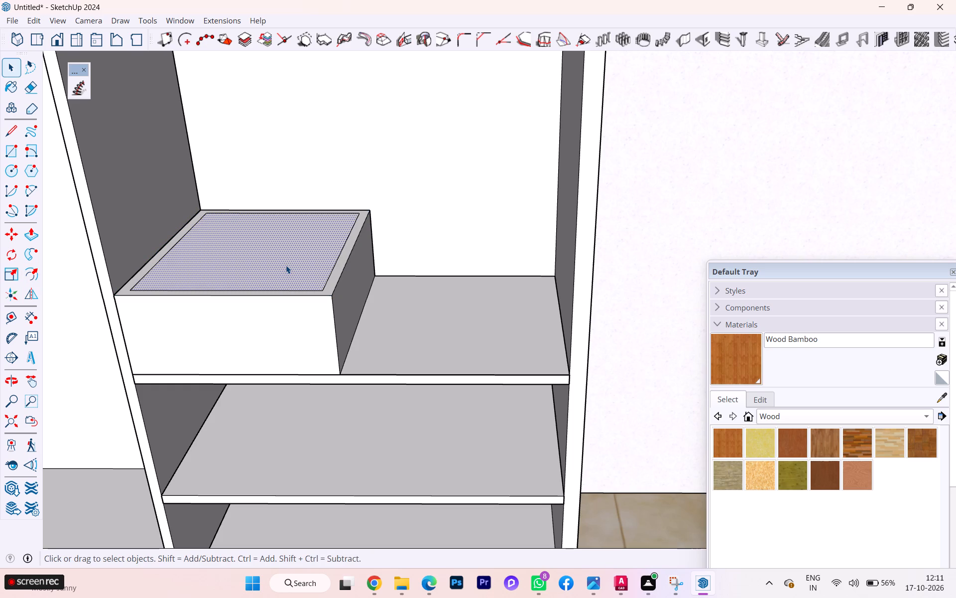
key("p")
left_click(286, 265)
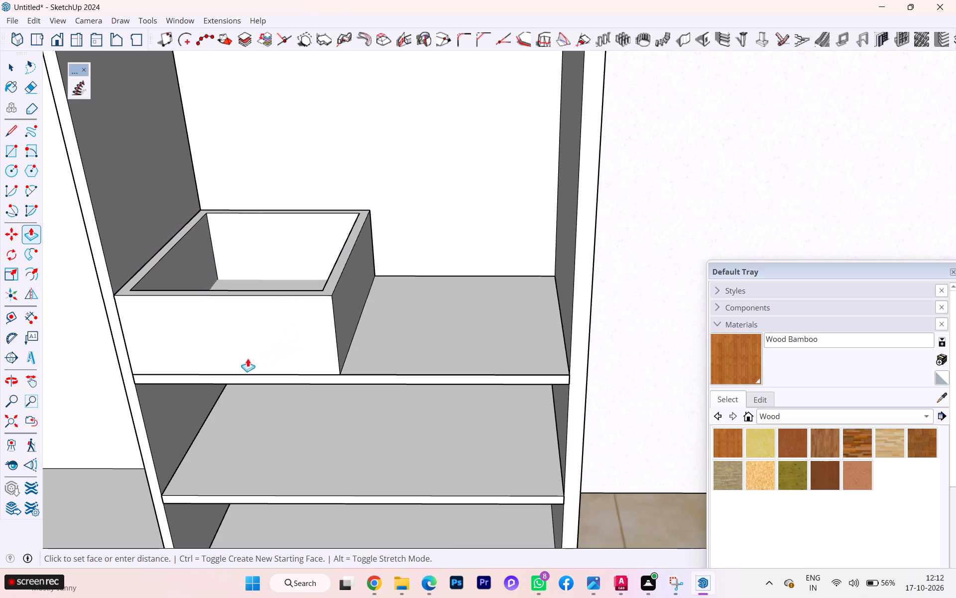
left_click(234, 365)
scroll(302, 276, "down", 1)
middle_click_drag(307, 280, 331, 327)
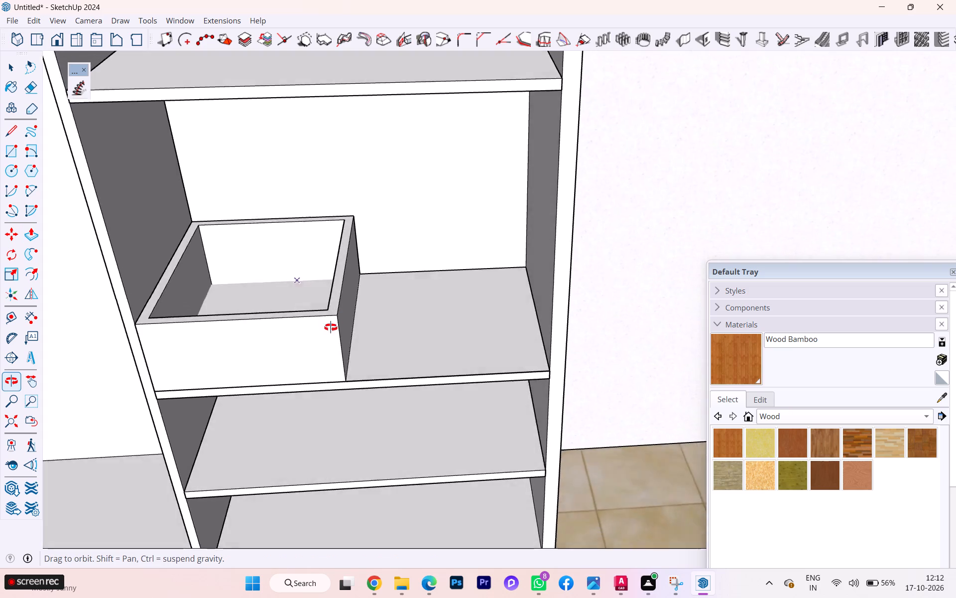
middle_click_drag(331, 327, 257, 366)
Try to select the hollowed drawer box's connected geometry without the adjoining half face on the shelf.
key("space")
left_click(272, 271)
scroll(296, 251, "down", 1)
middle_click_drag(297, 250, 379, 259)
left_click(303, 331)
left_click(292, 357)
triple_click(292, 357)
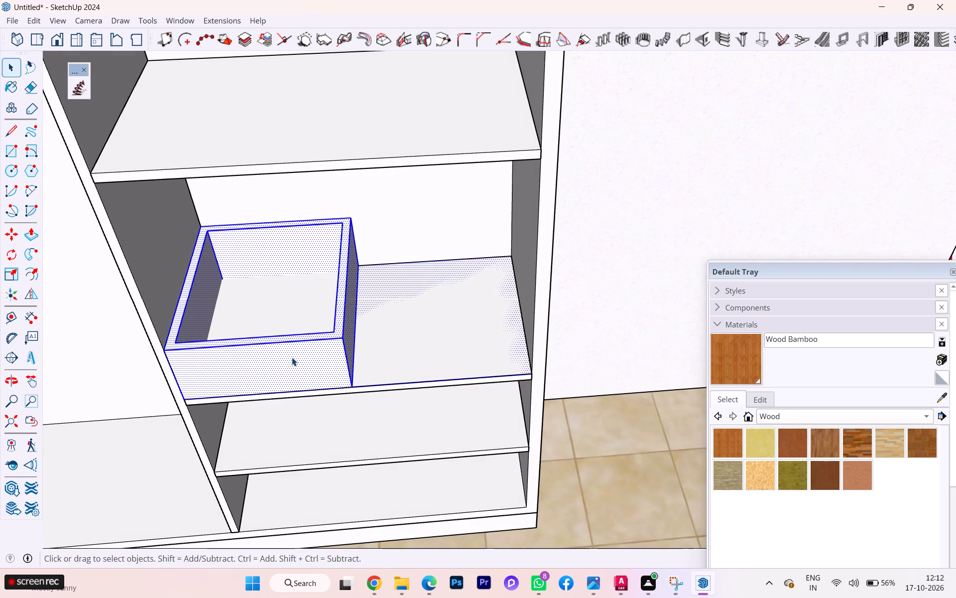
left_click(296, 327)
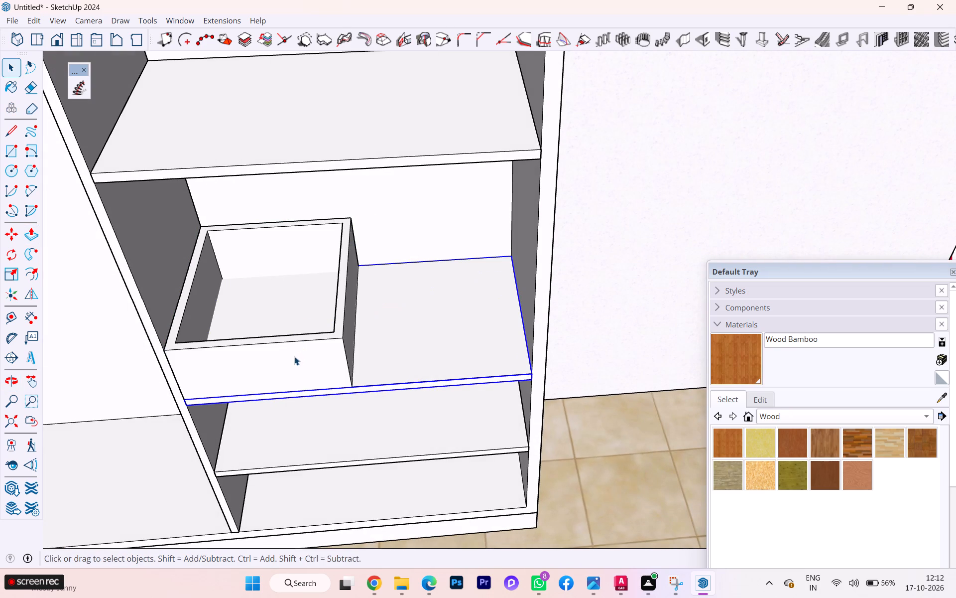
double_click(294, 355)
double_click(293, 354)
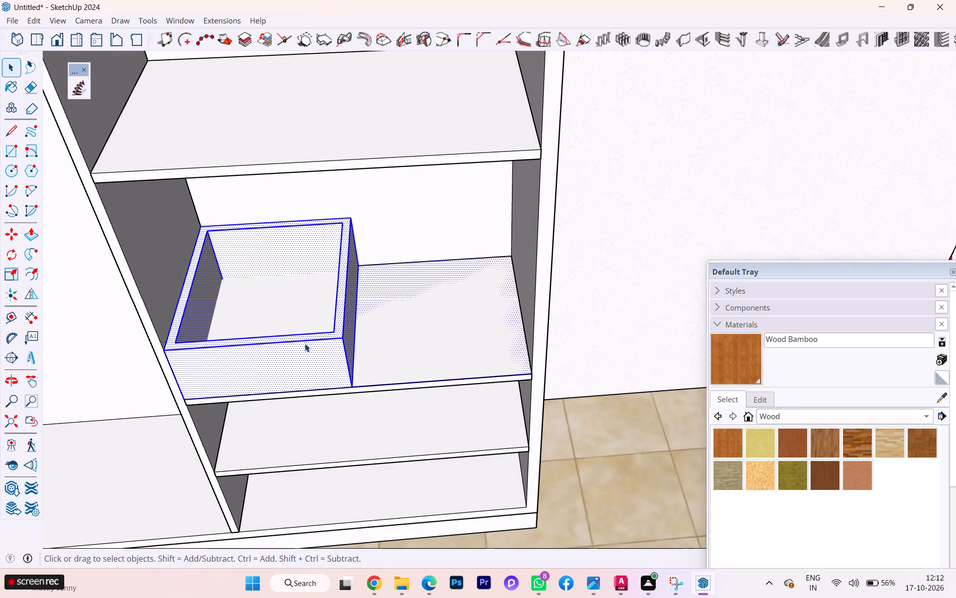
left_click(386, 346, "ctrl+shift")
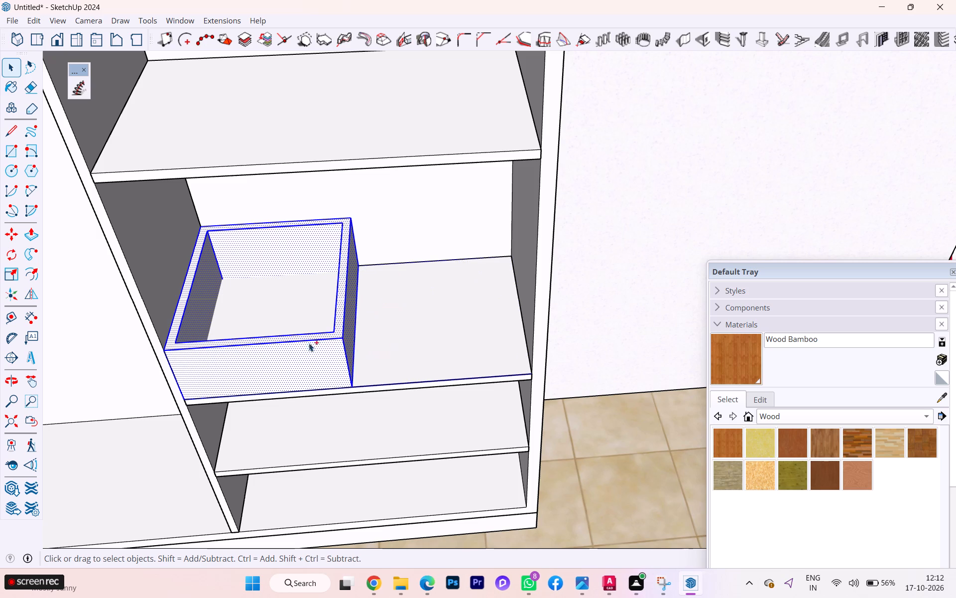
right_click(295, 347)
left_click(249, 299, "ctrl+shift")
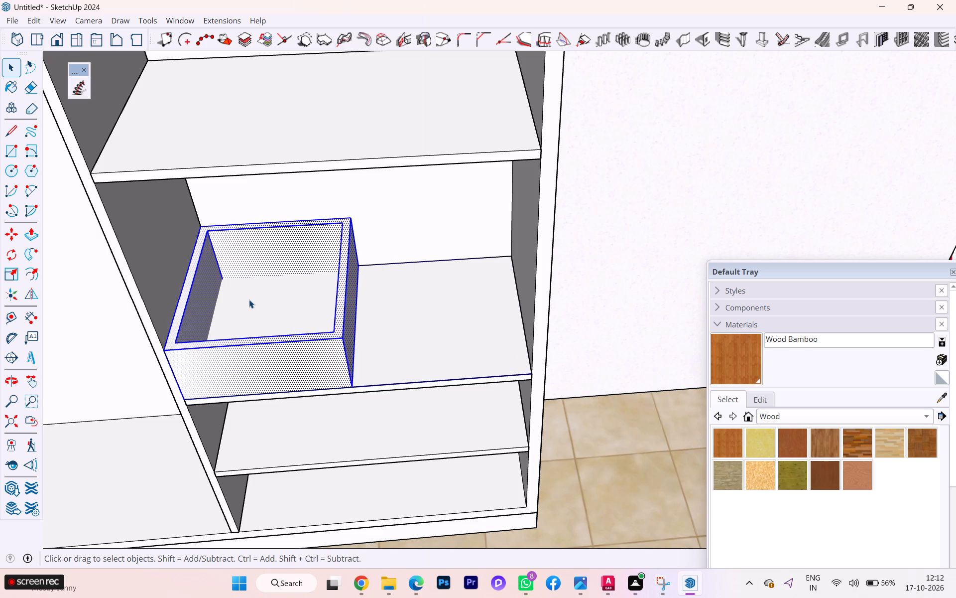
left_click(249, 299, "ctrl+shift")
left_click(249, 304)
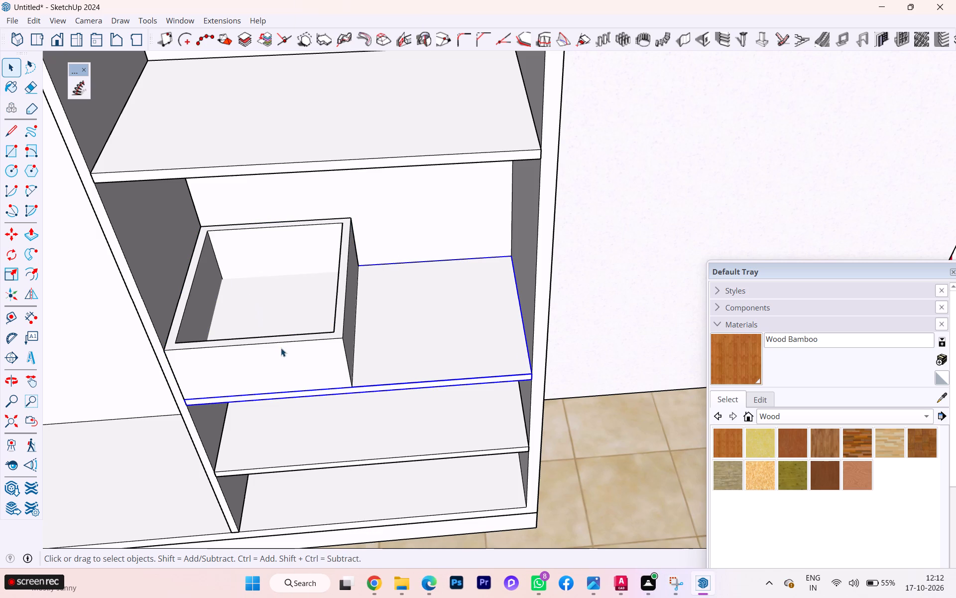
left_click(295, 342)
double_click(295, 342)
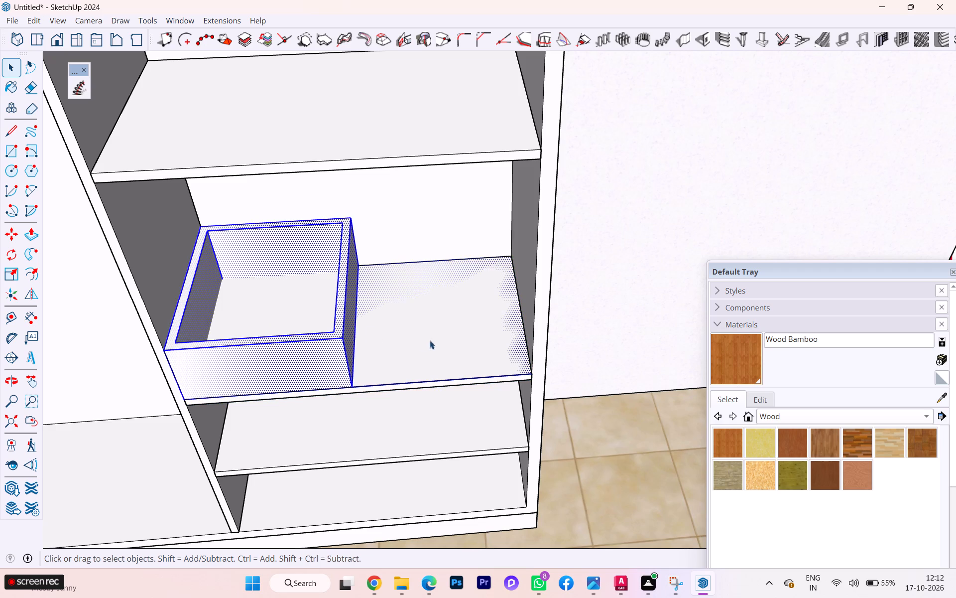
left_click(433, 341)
Undo the drawer block's hollowing, offset, side push, shelf hiding and extrusion, back to the split face.
key("ctrl+z")
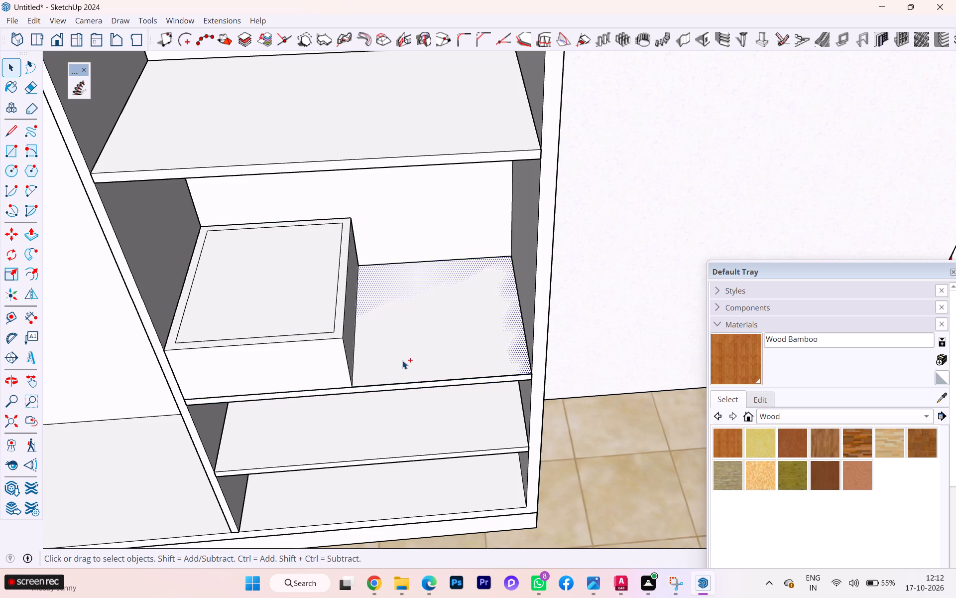
key("ctrl+z")
key("ctrl+z")
key("ctrl+z")
key("ctrl+z")
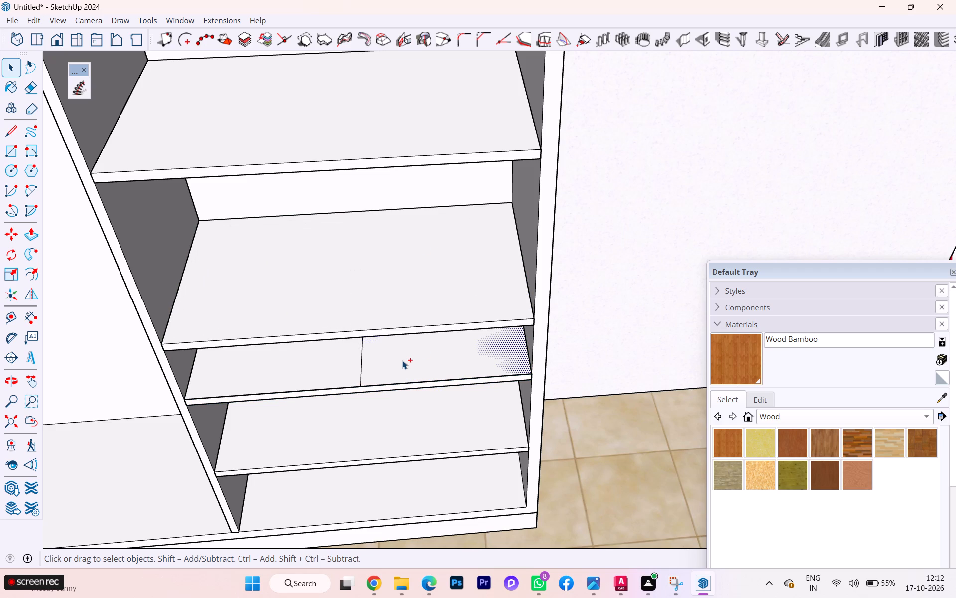
Hide the shelf directly above the split face.
scroll(558, 416, "down", 1)
middle_click_drag(537, 403, 534, 395)
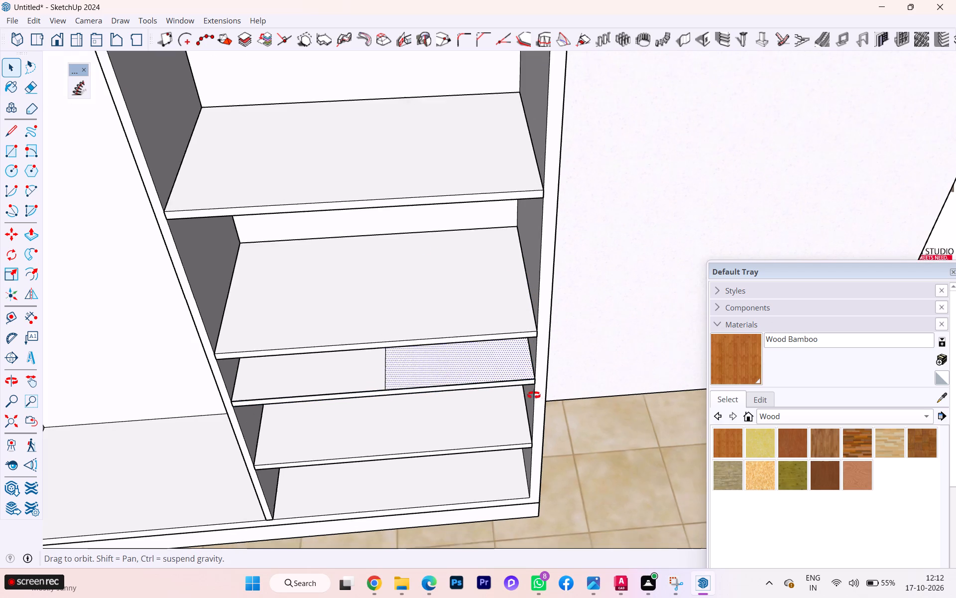
middle_click_drag(534, 395, 511, 280)
left_click(337, 337)
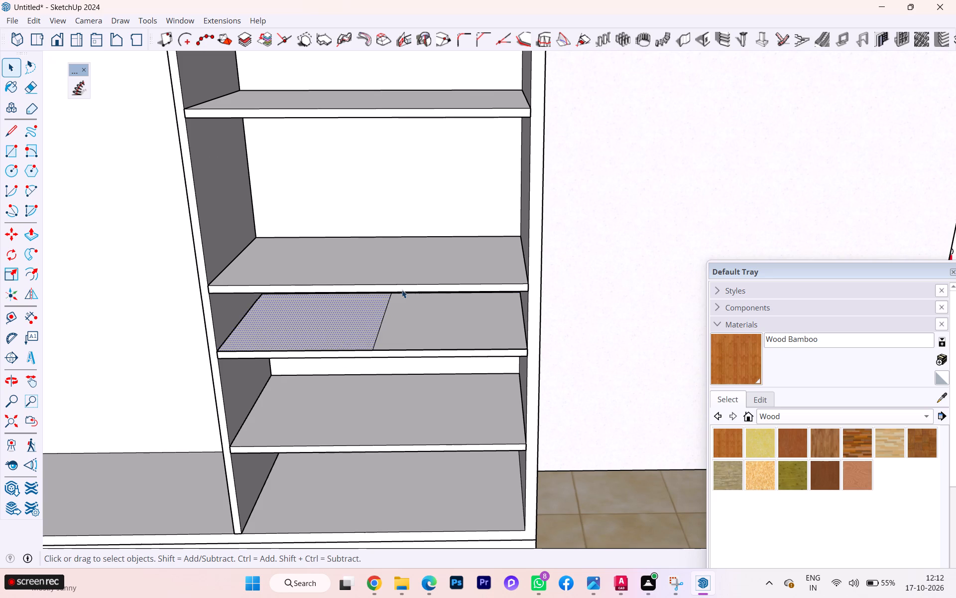
left_click(405, 284)
right_click(406, 285)
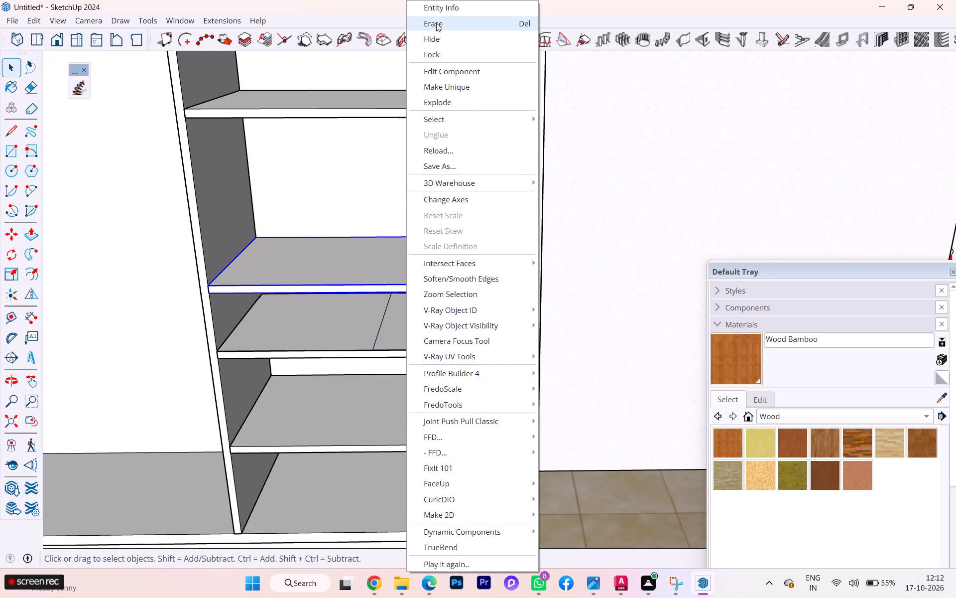
left_click(442, 36)
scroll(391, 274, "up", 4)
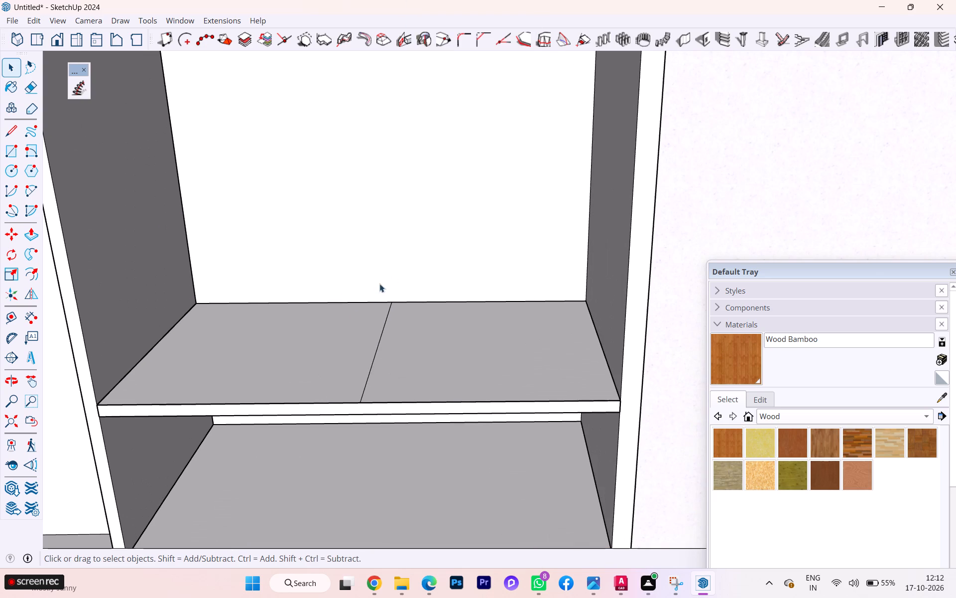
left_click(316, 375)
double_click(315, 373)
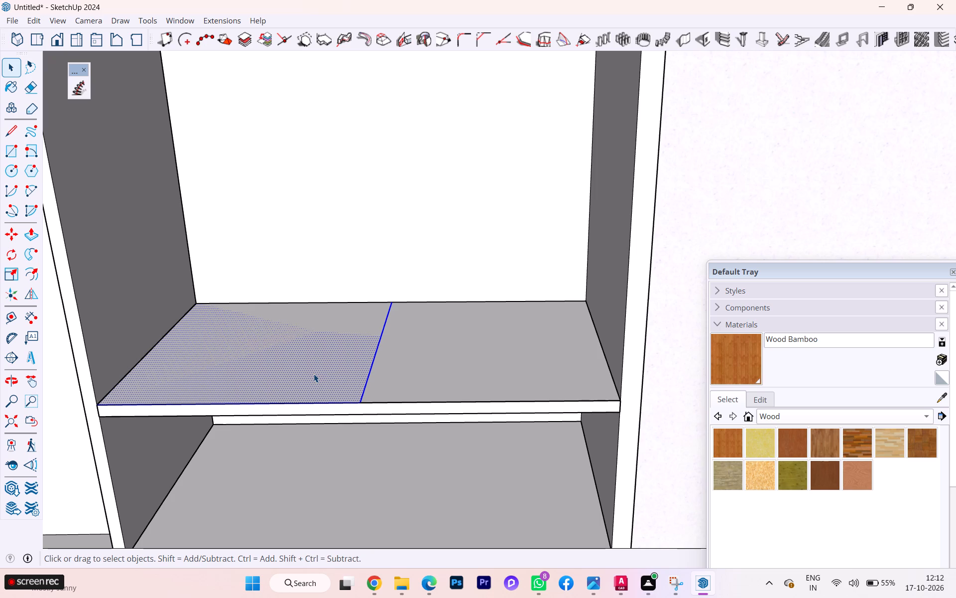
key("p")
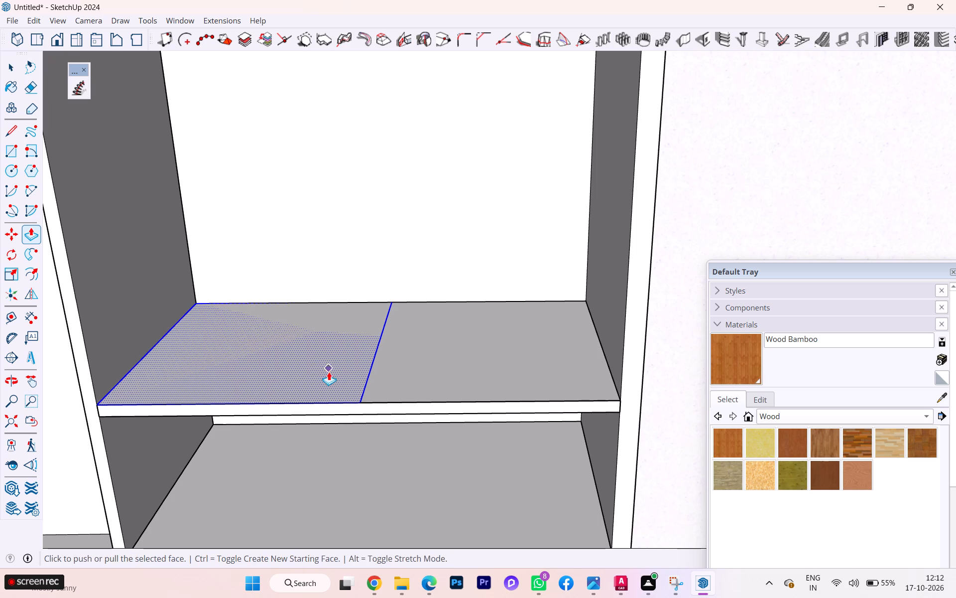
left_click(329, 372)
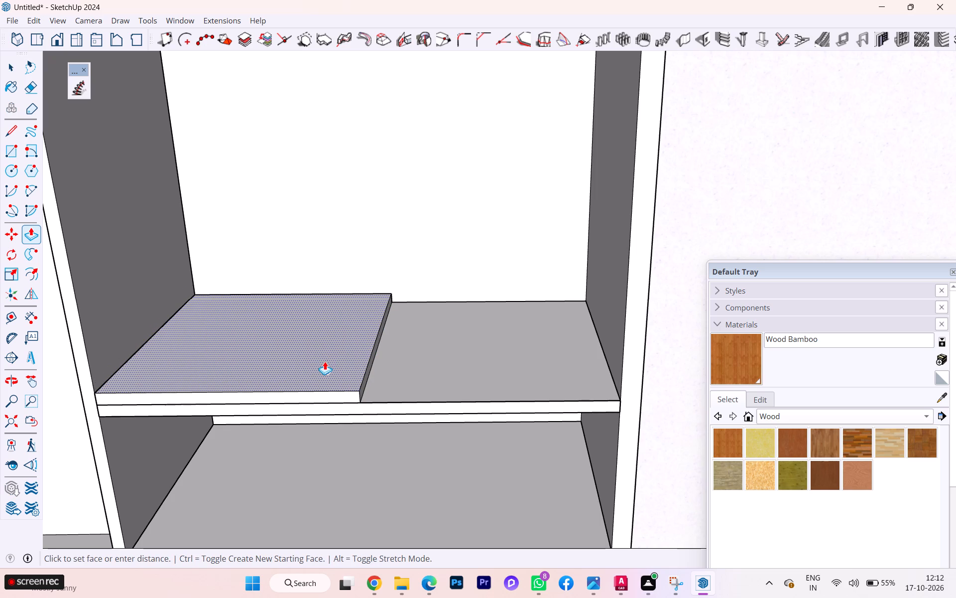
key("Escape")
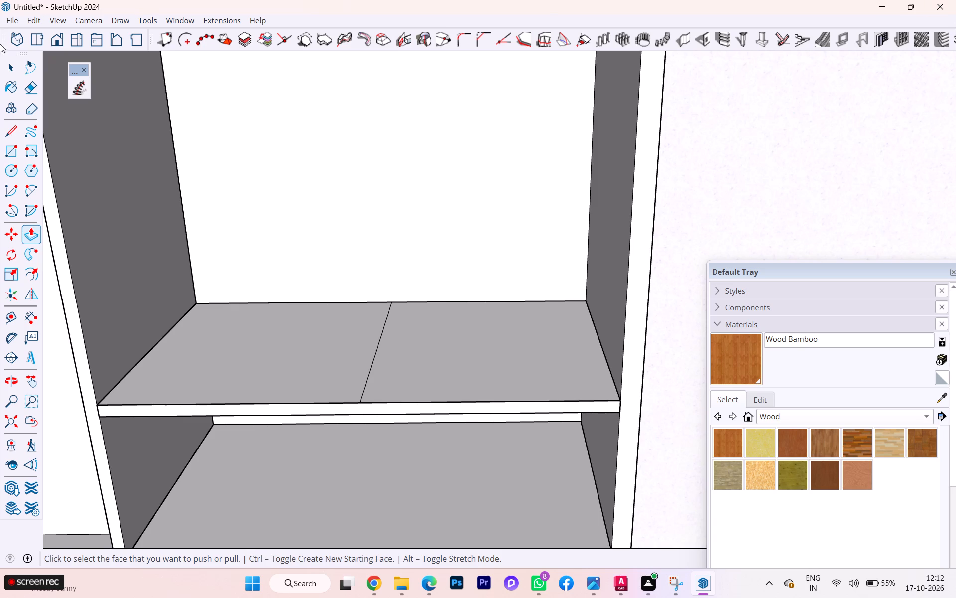
Make a group from the half face beside the central partition, including its bounding edges.
left_click(21, 74)
left_click(17, 69)
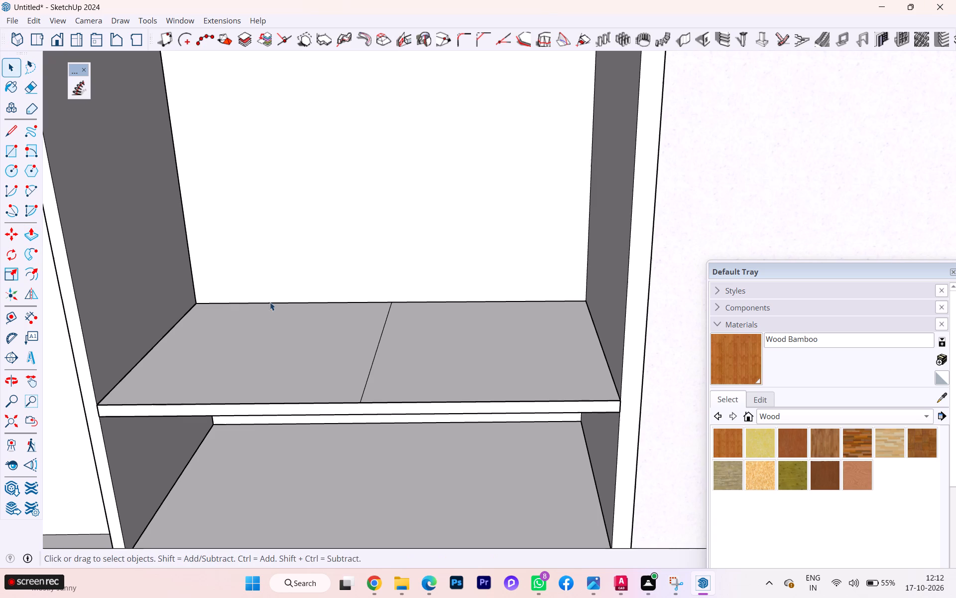
double_click(260, 354)
right_click(259, 357)
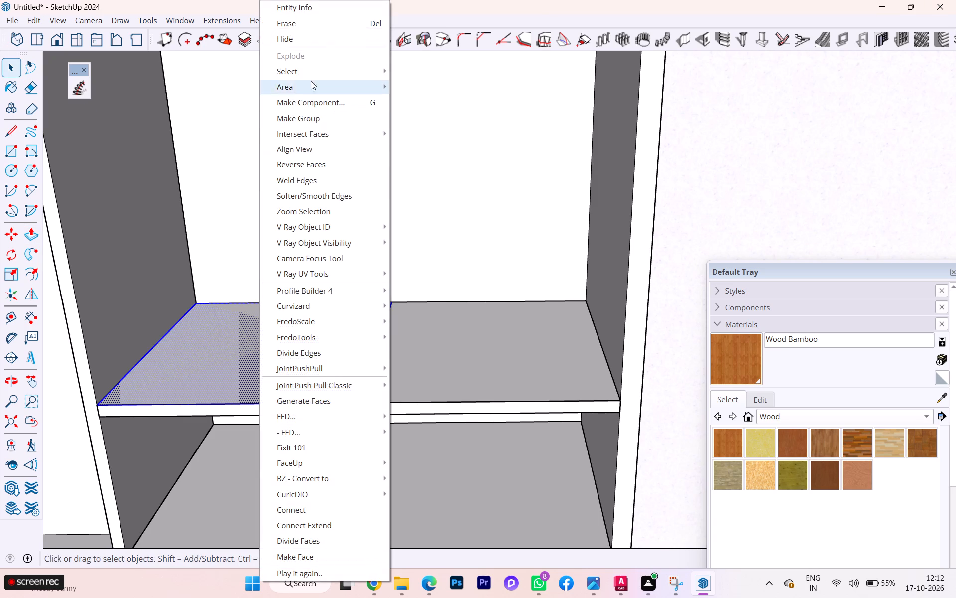
left_click(325, 122)
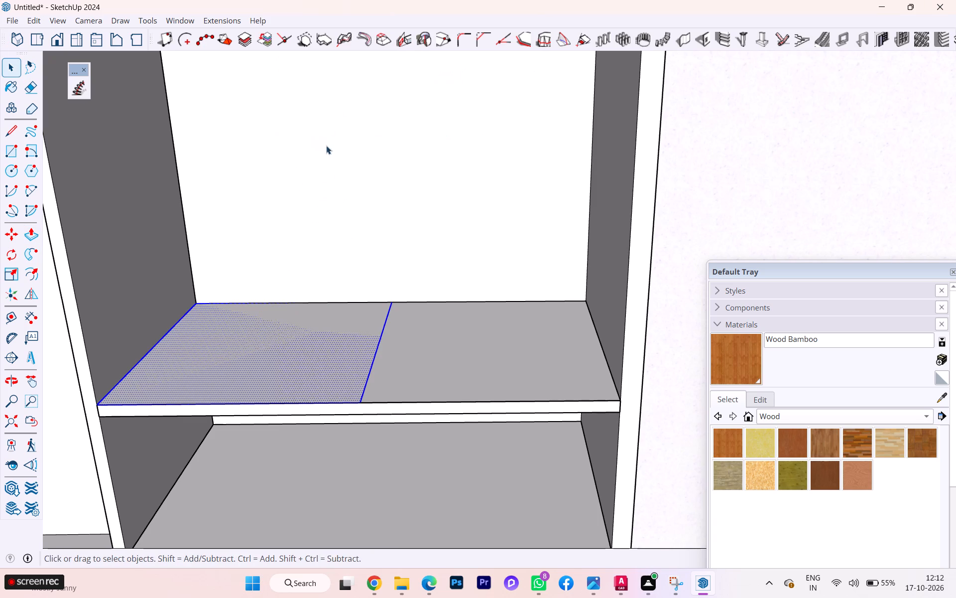
Open the half-face group for editing and Push/Pull its face up by 8 to form a drawer block.
double_click(255, 377)
left_click(255, 377)
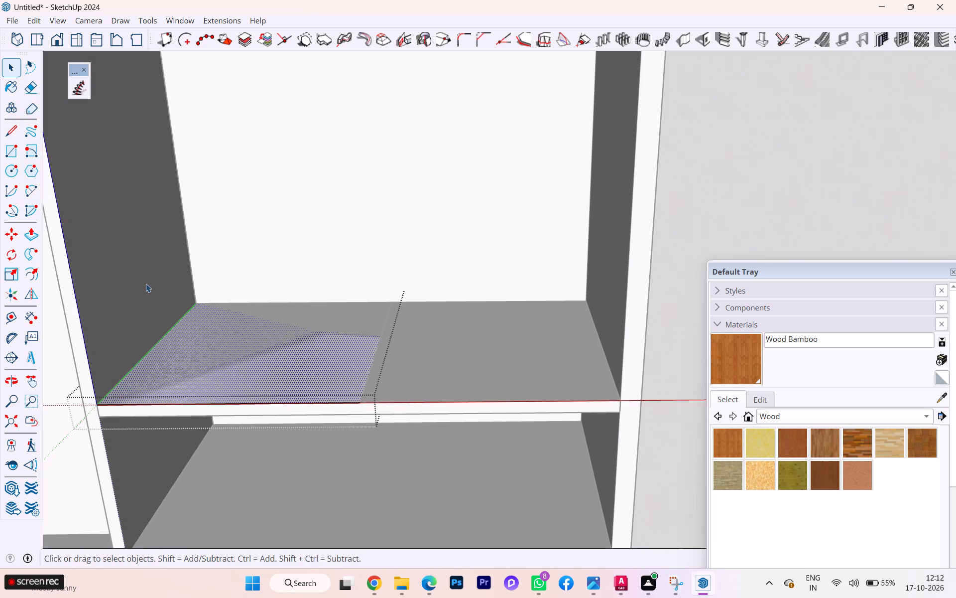
key("p")
left_click(260, 379)
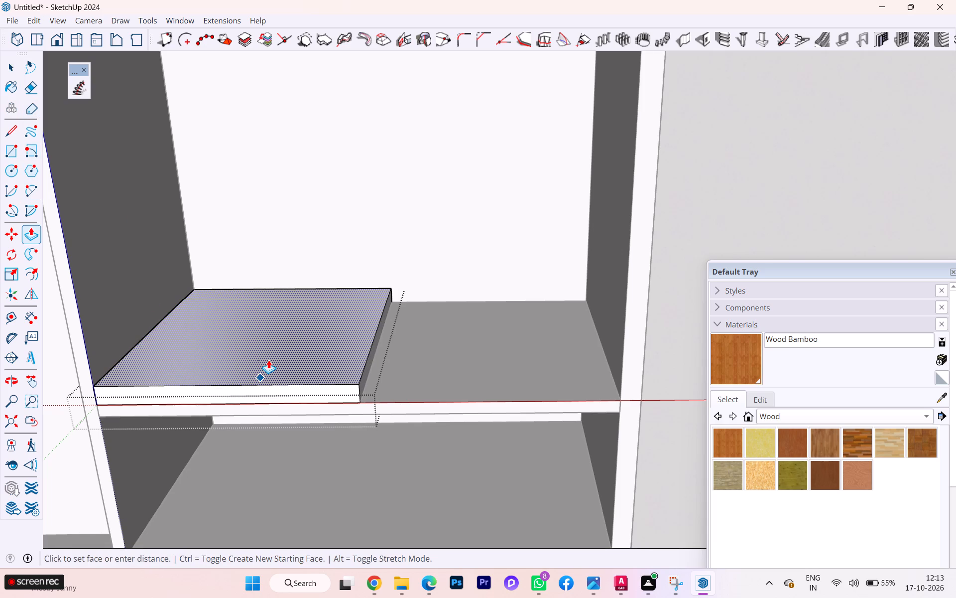
scroll(276, 351, "down", 4)
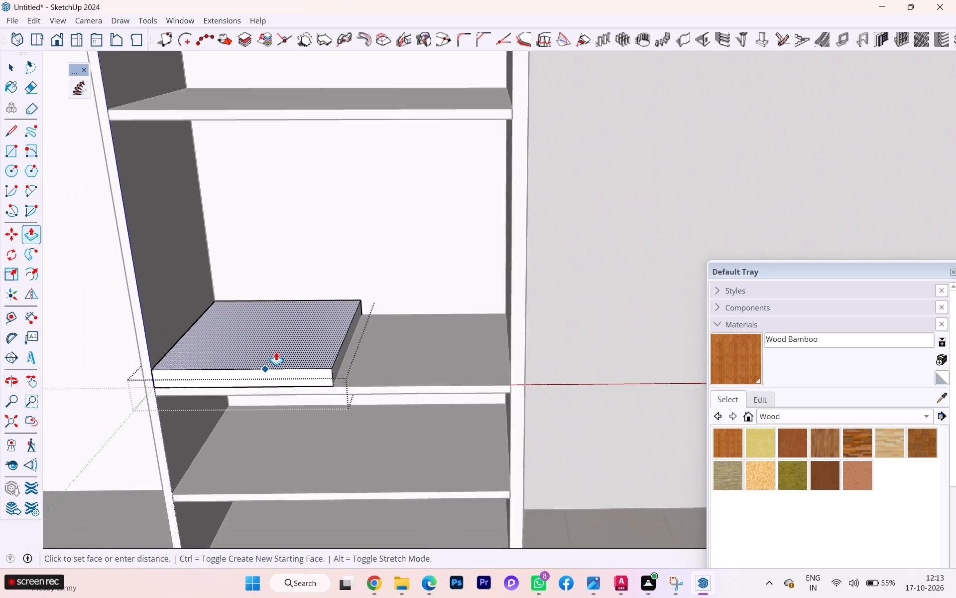
scroll(276, 352, "down", 2)
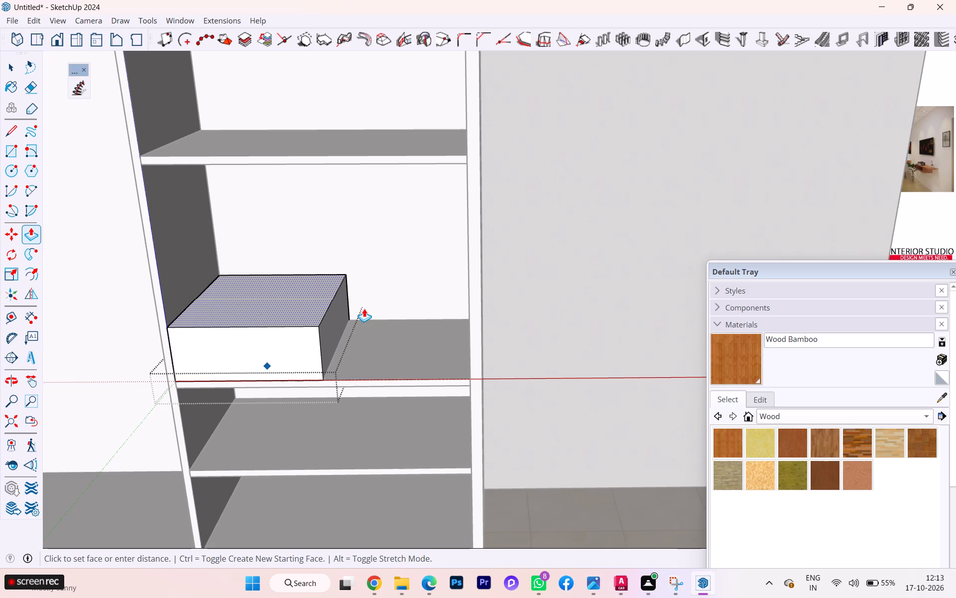
key("8")
key("Return")
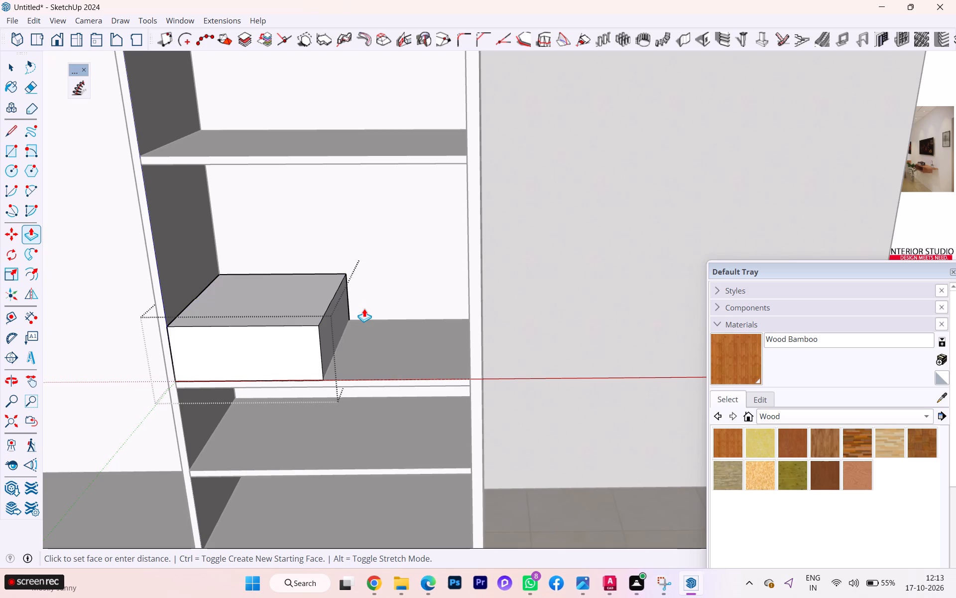
Offset the outline of the drawer block's top face inward by 1 to mark the wall thickness.
left_click(15, 133)
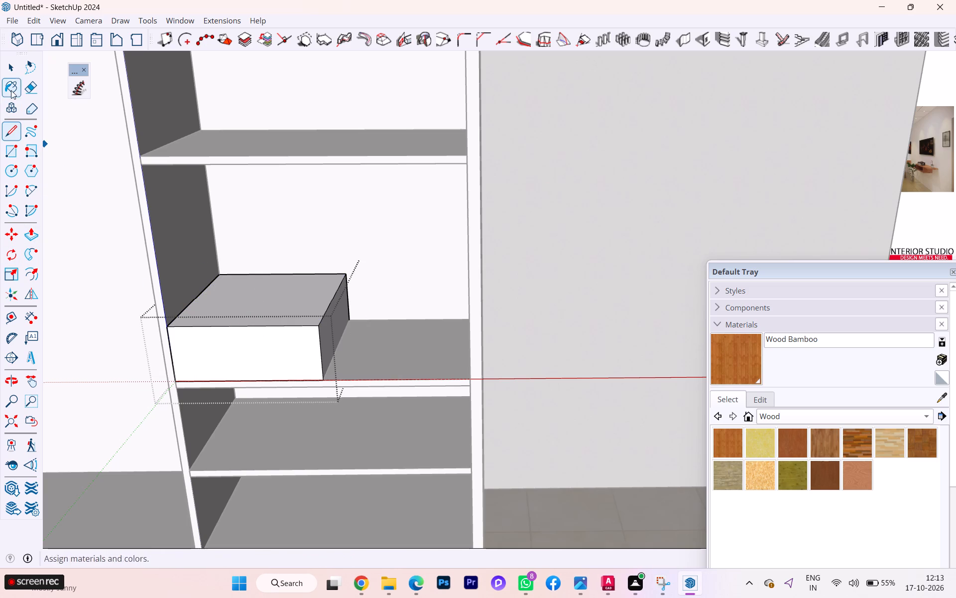
left_click(12, 69)
left_click(257, 295)
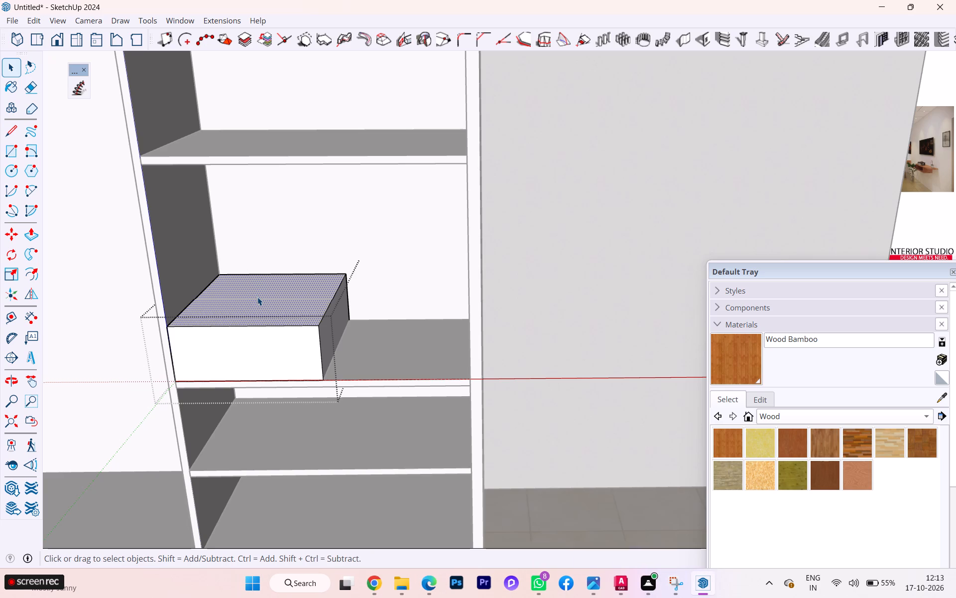
key("f")
key("Return")
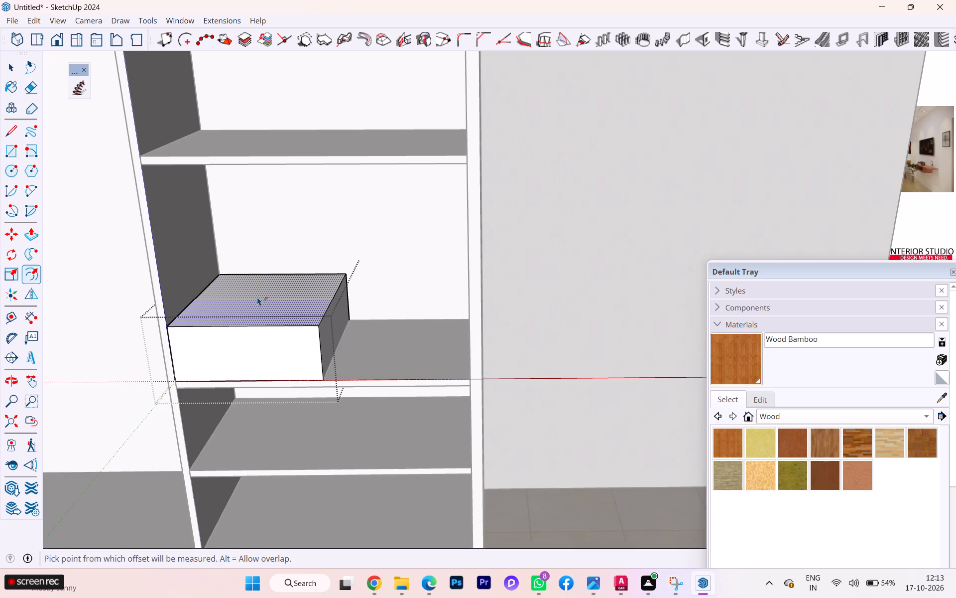
left_click(239, 323)
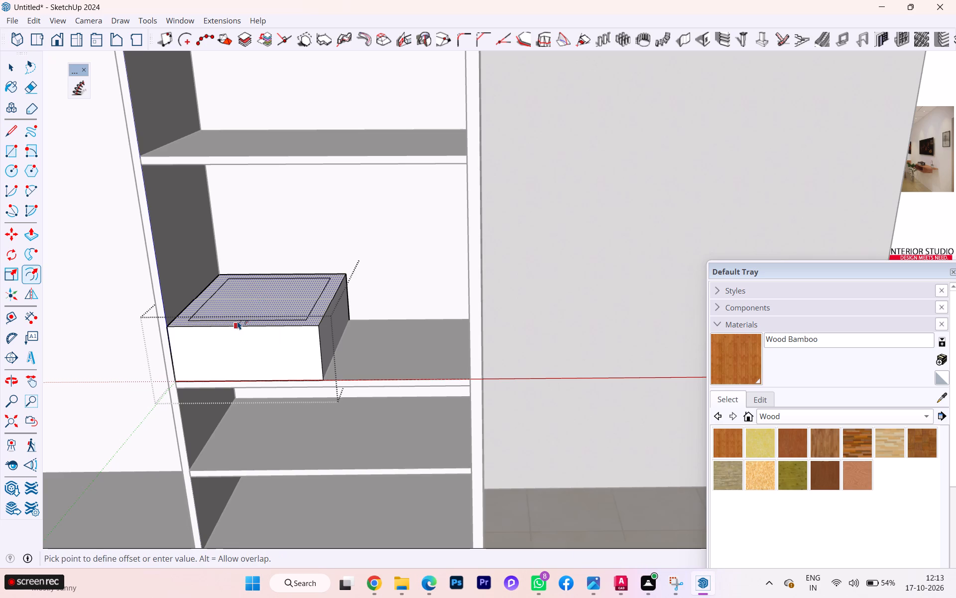
key("1")
key("Return")
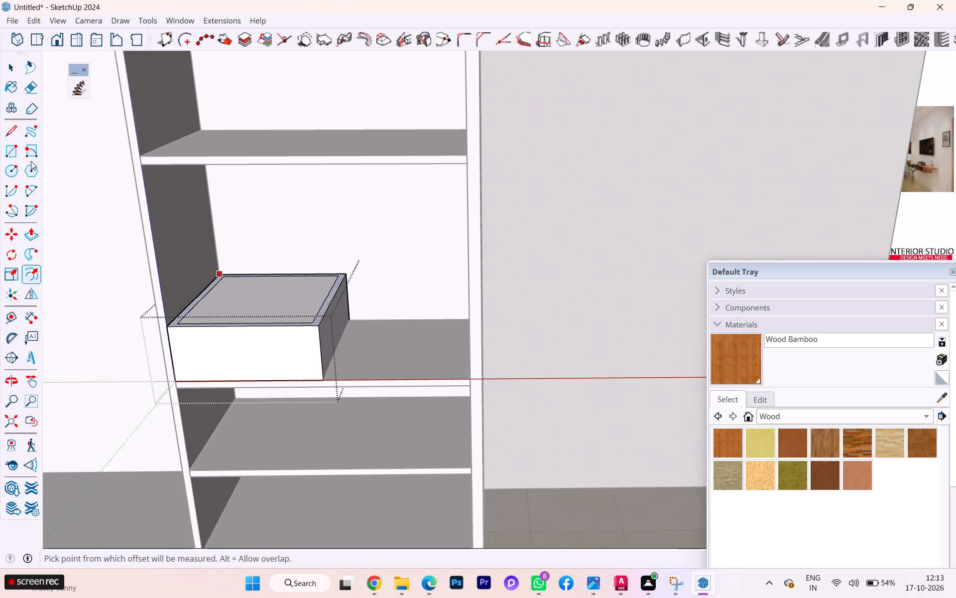
Push/Pull the inner top face down to the drawer block's bottom front edge to hollow out the box.
key("p")
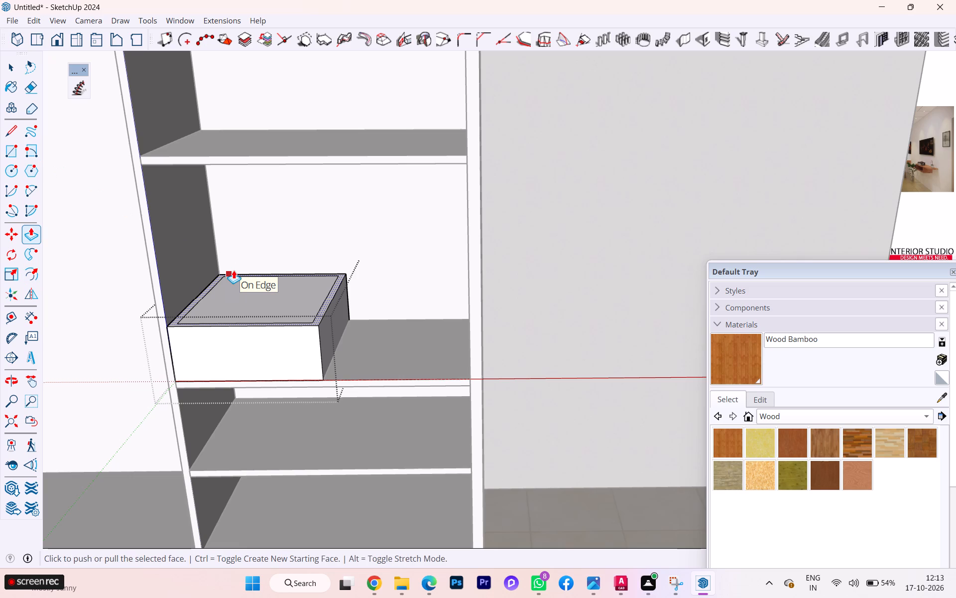
left_click(7, 65)
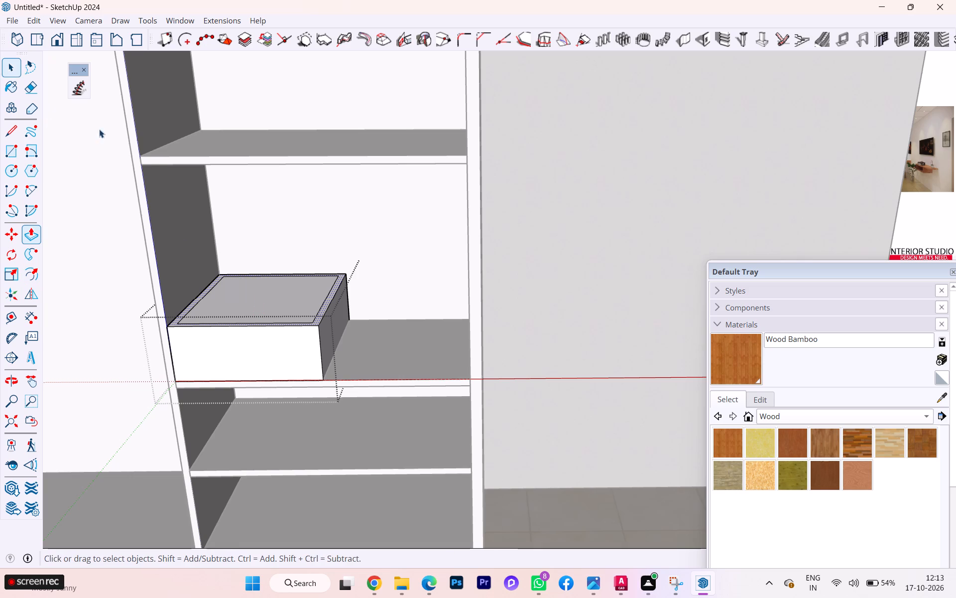
left_click(251, 301)
key("p")
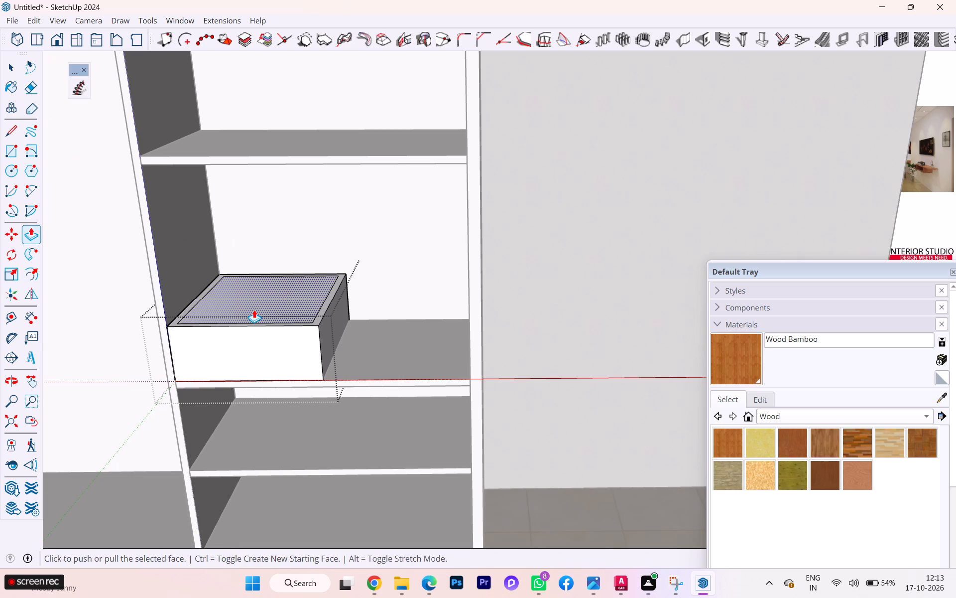
key("Return")
left_click(281, 297)
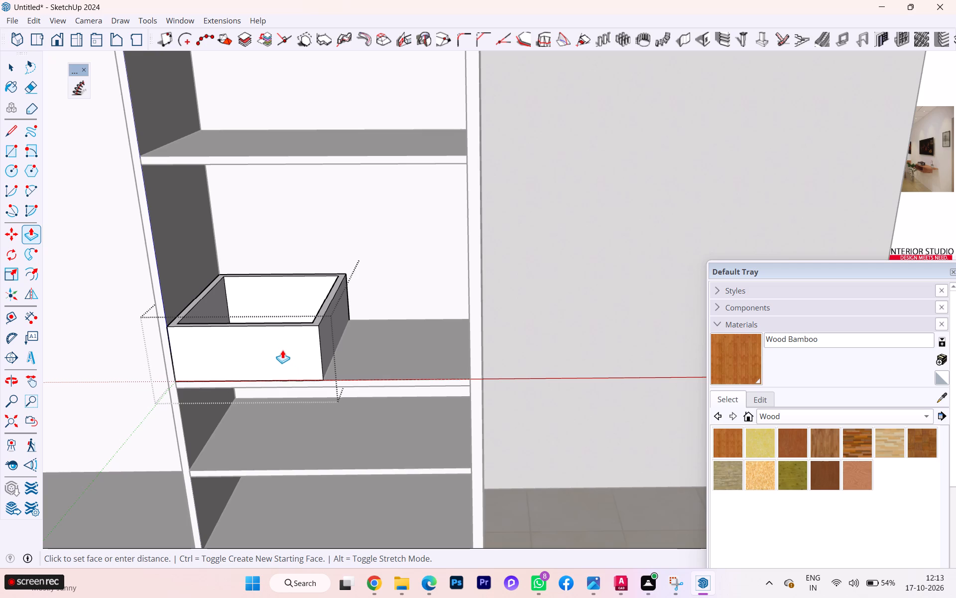
left_click(243, 378)
Examine the hollowed drawer box from above and from the front within its compartment.
scroll(348, 308, "down", 1)
middle_click_drag(348, 309, 382, 400)
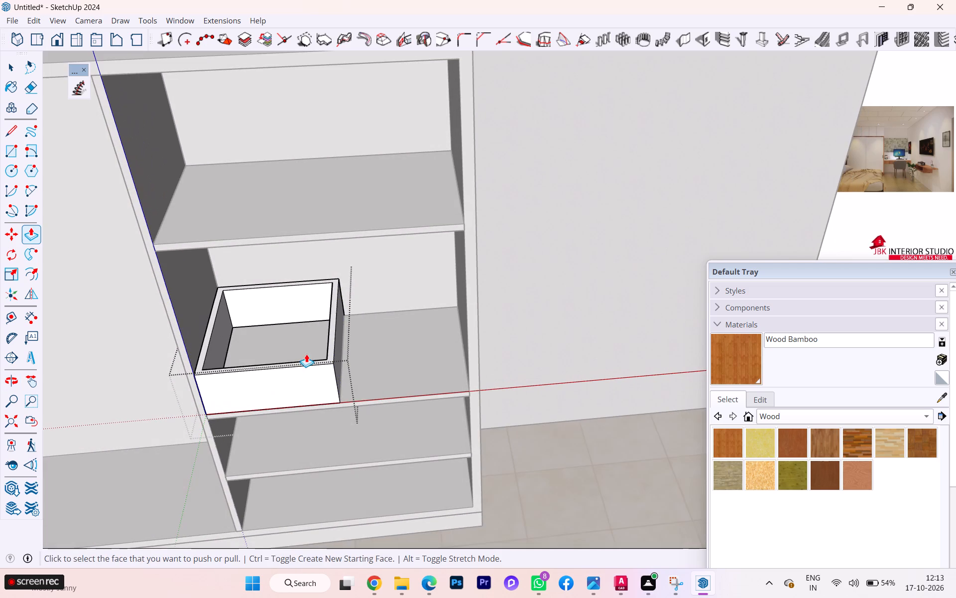
left_click(282, 341)
scroll(283, 333, "up", 1)
scroll(283, 333, "down", 4)
scroll(283, 333, "up", 1)
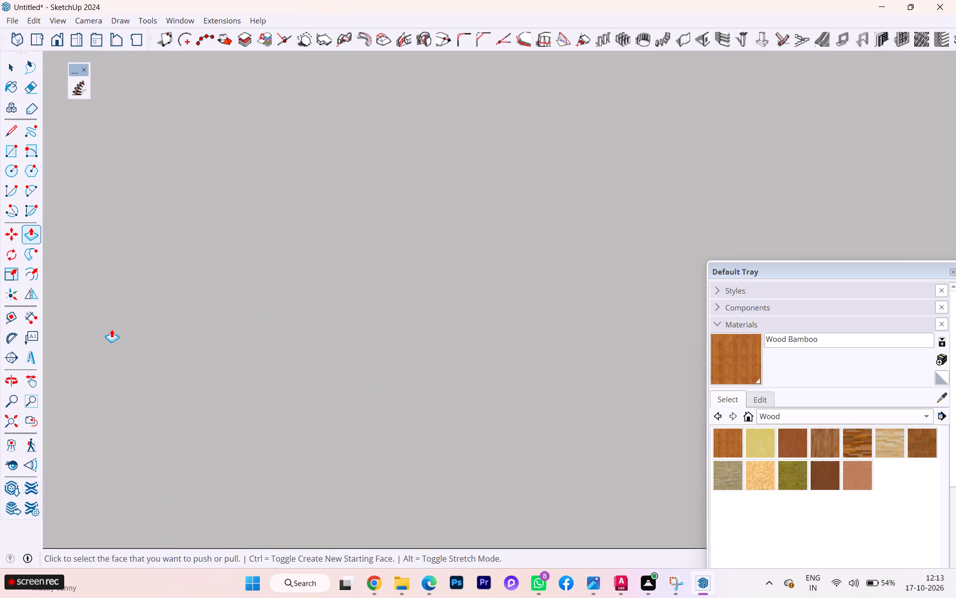
left_click(14, 428)
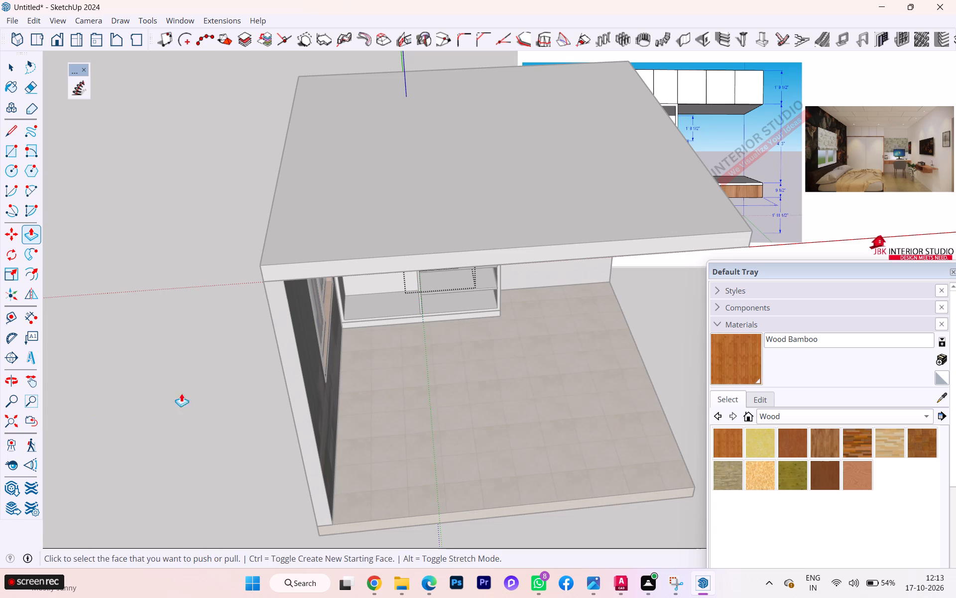
middle_click_drag(448, 328, 404, 264)
scroll(519, 248, "up", 6)
scroll(468, 237, "down", 1)
scroll(467, 237, "up", 5)
scroll(420, 234, "down", 1)
scroll(414, 235, "up", 2)
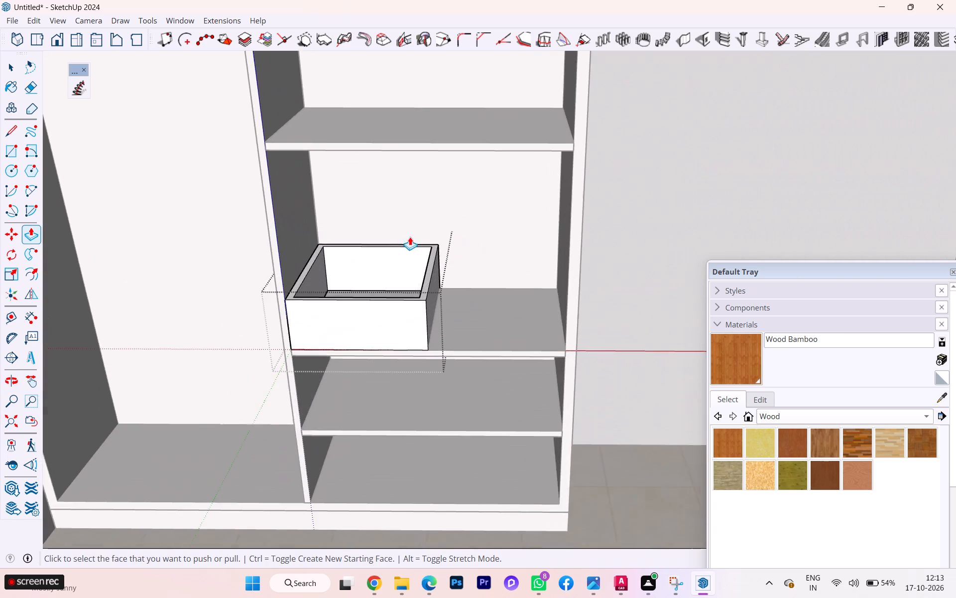
scroll(410, 237, "up", 7)
scroll(355, 267, "down", 2)
middle_click_drag(345, 266, 283, 266)
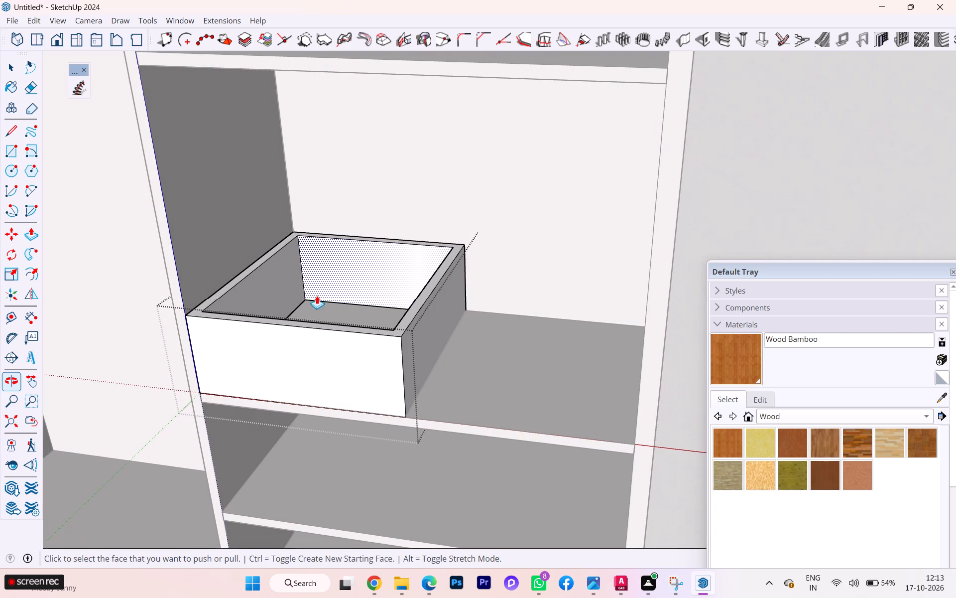
scroll(218, 335, "down", 1)
Close the drawer group's editing and select the whole drawer box.
left_click(2, 56)
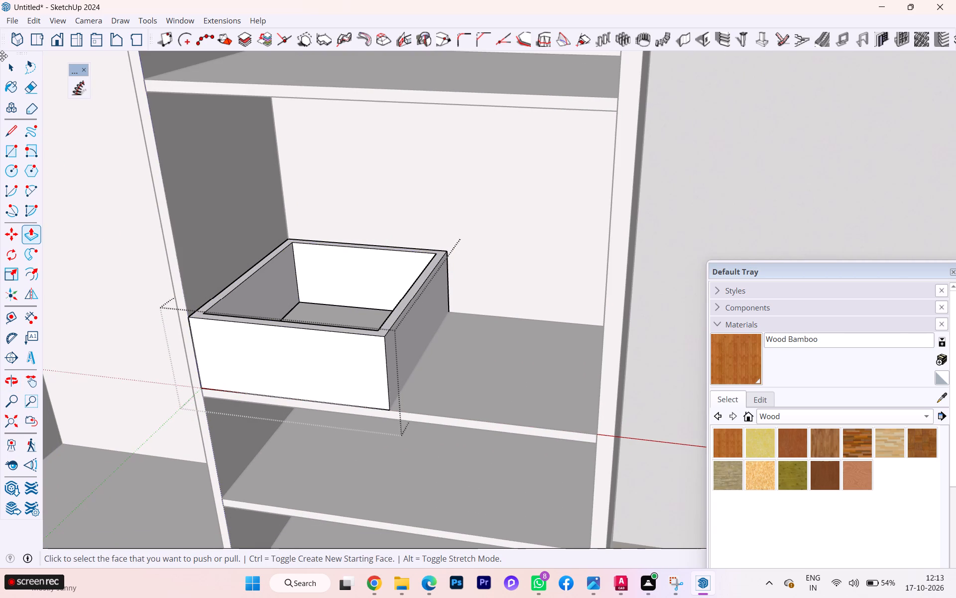
left_click(16, 73)
scroll(132, 127, "down", 6)
scroll(186, 179, "up", 4)
scroll(186, 180, "down", 2)
scroll(183, 301, "down", 2)
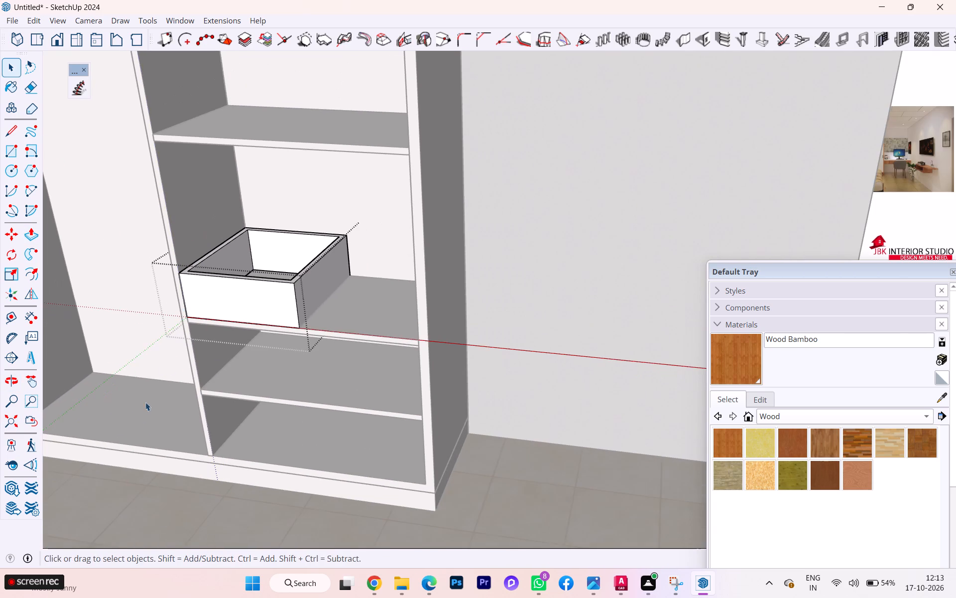
left_click(92, 488)
left_click(287, 304)
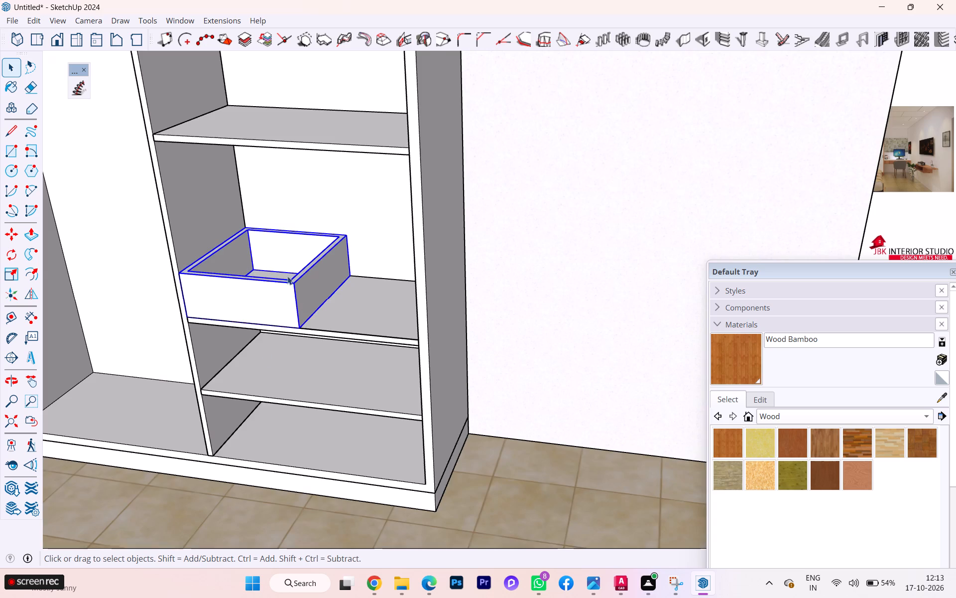
Examine the drawer box up close, then within the full wardrobe and room beside the reference image.
scroll(287, 276, "up", 3)
scroll(283, 274, "down", 1)
middle_click_drag(282, 274, 340, 301)
scroll(227, 285, "up", 2)
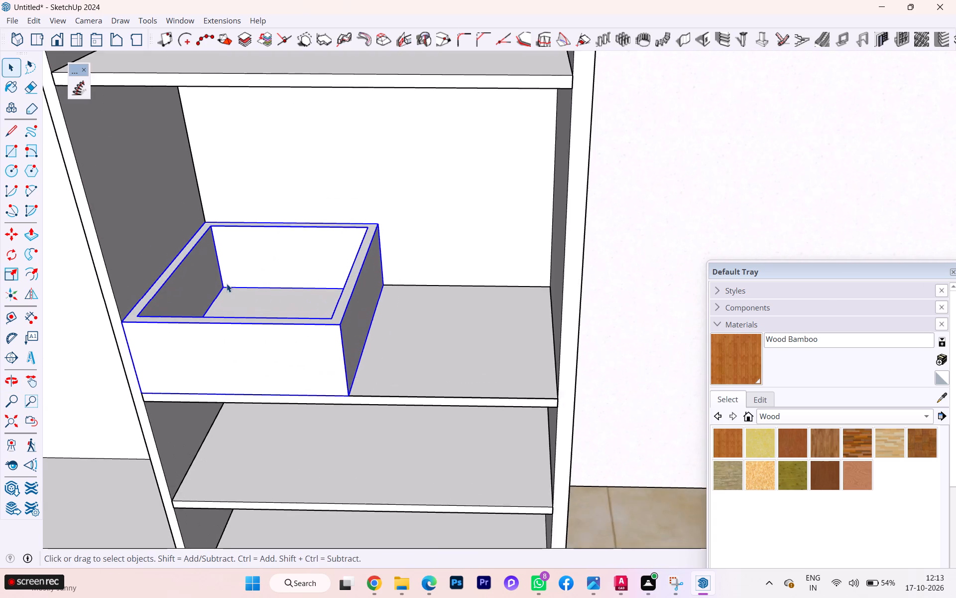
scroll(227, 284, "up", 1)
scroll(187, 331, "down", 1)
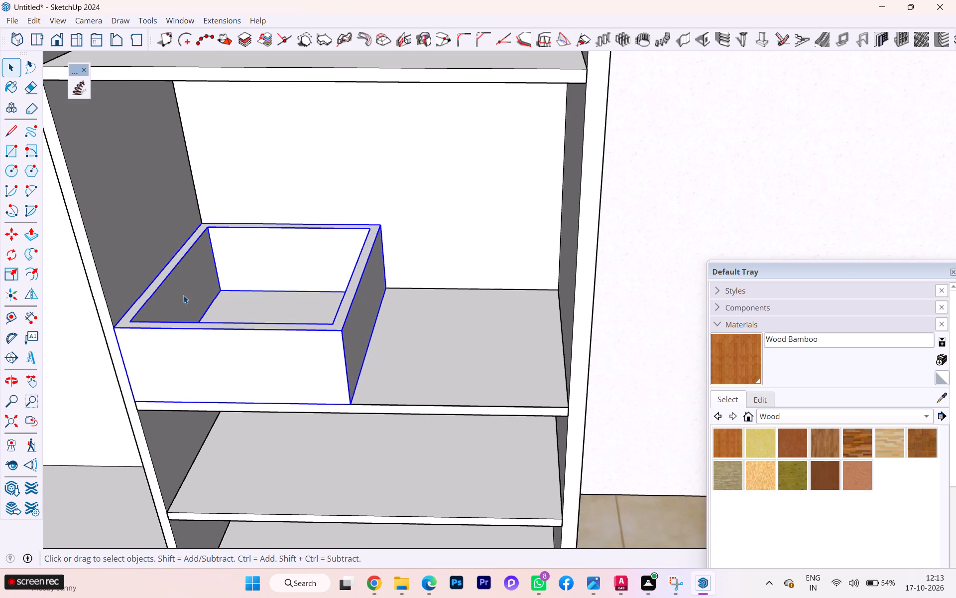
scroll(214, 301, "down", 1)
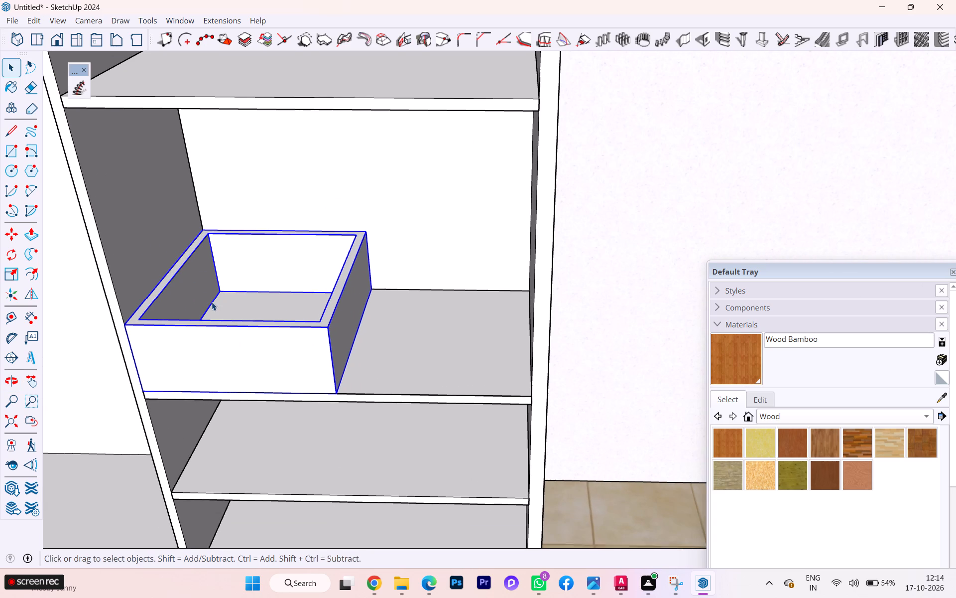
scroll(177, 329, "down", 2)
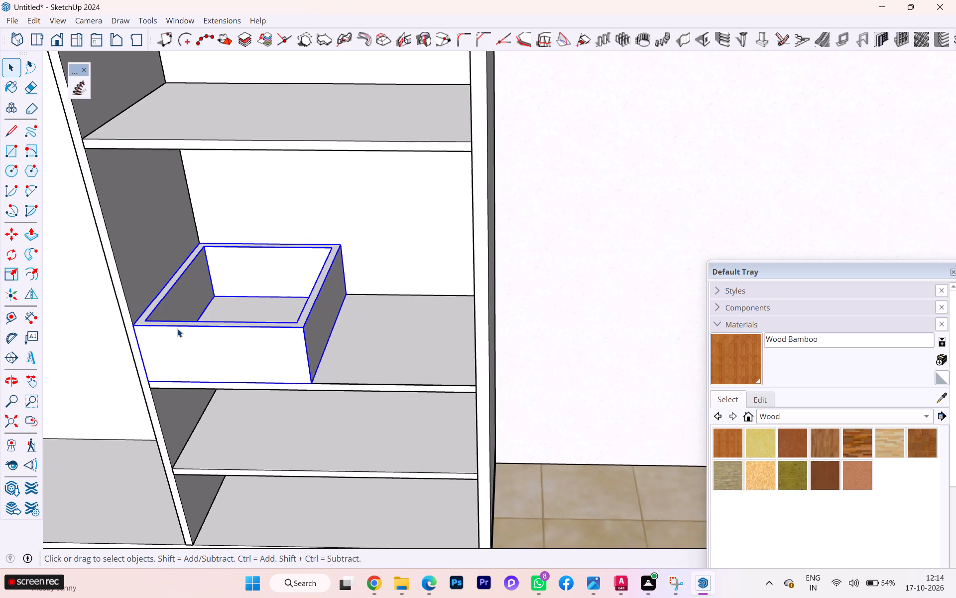
scroll(178, 328, "down", 3)
scroll(176, 329, "up", 1)
scroll(176, 329, "down", 5)
scroll(126, 292, "down", 3)
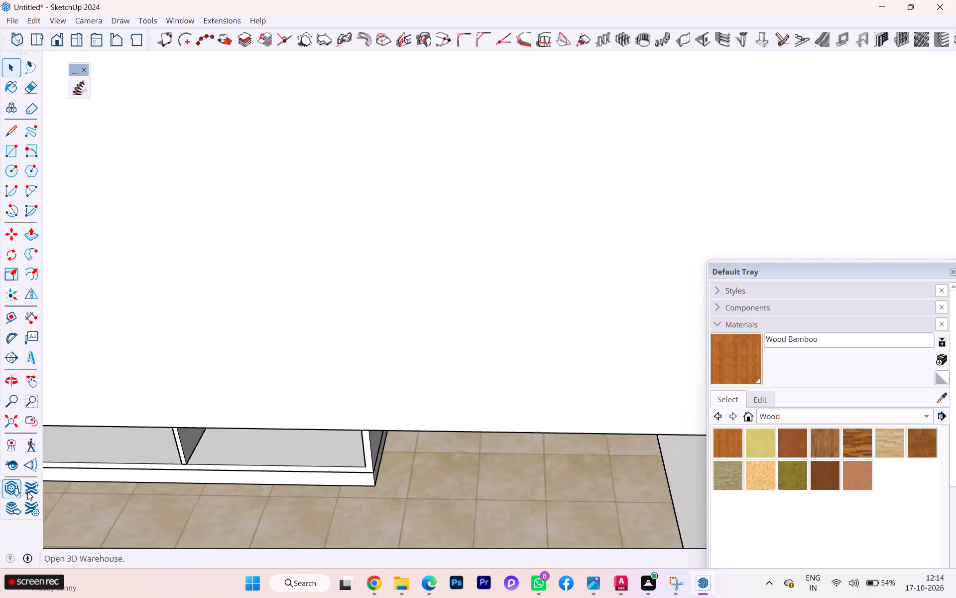
left_click(16, 428)
scroll(425, 259, "up", 2)
scroll(429, 254, "down", 1)
scroll(429, 254, "up", 7)
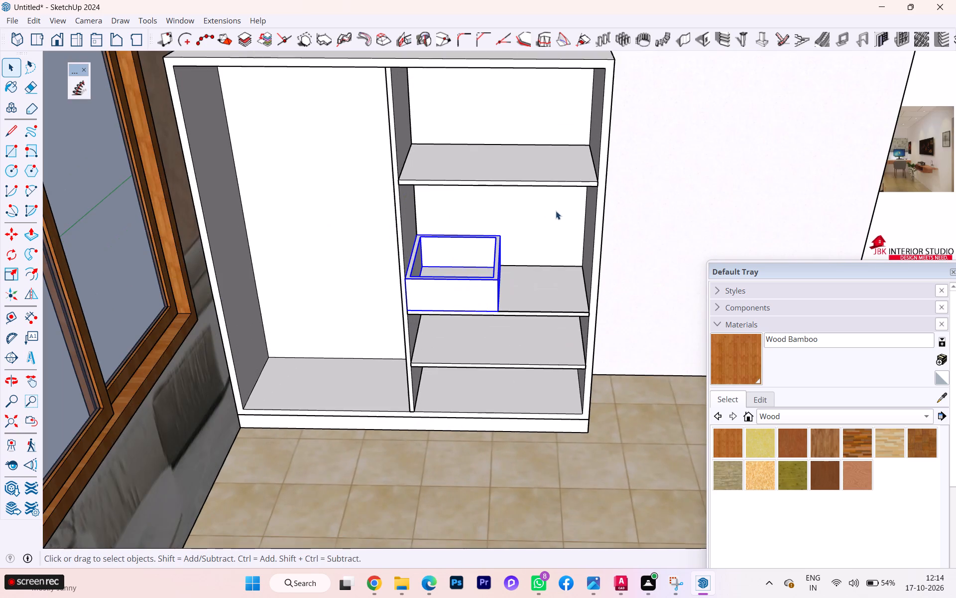
middle_click_drag(557, 210, 538, 138)
scroll(528, 177, "up", 3)
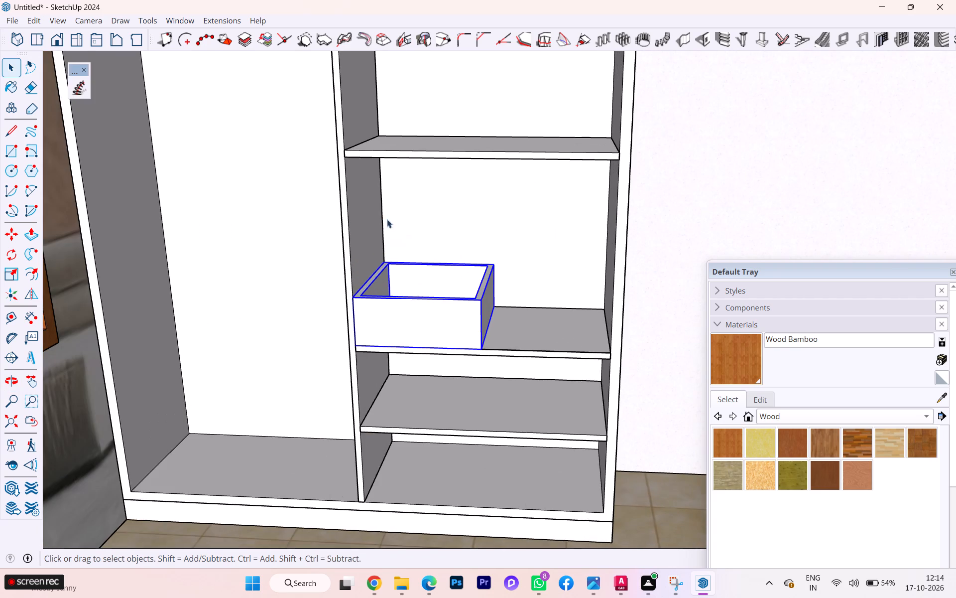
scroll(313, 227, "down", 1)
scroll(245, 245, "down", 2)
scroll(244, 245, "up", 1)
scroll(244, 245, "down", 1)
scroll(179, 251, "down", 3)
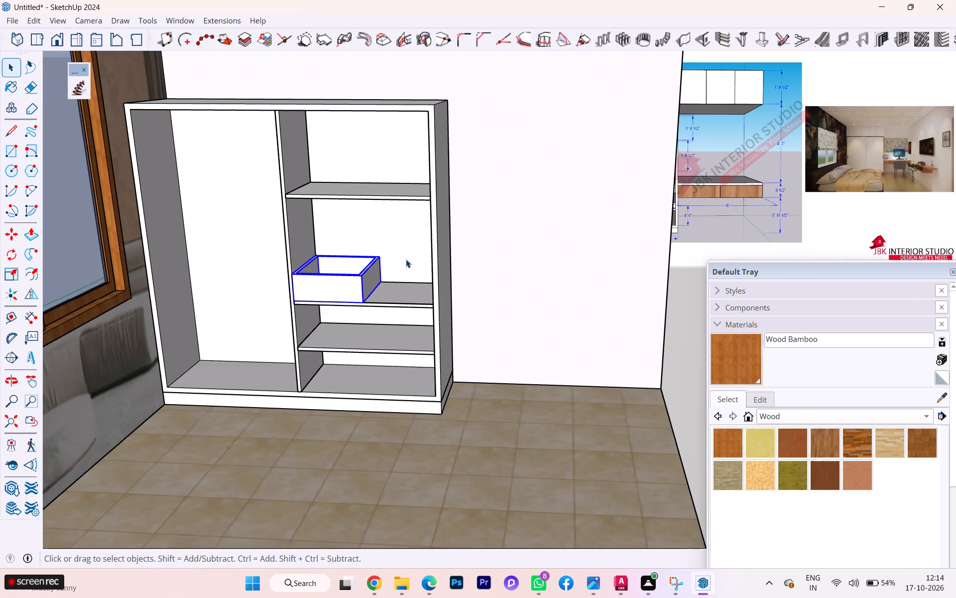
scroll(107, 290, "down", 1)
middle_click_drag(111, 274, 100, 265)
scroll(481, 222, "down", 2)
middle_click_drag(620, 222, 632, 222)
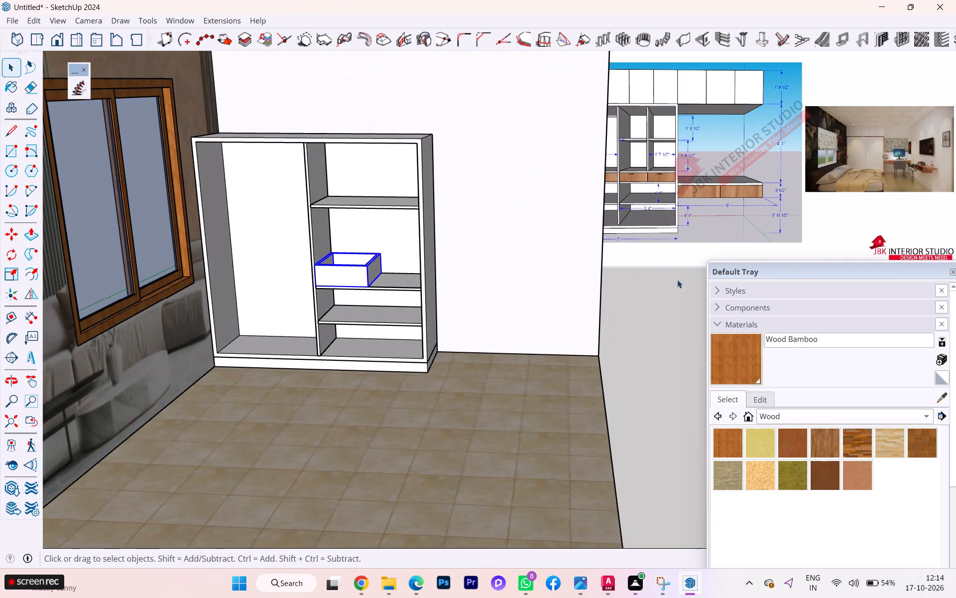
scroll(672, 303, "down", 3)
scroll(0, 349, "down", 4)
scroll(42, 331, "down", 1)
scroll(42, 331, "up", 1)
scroll(42, 331, "down", 5)
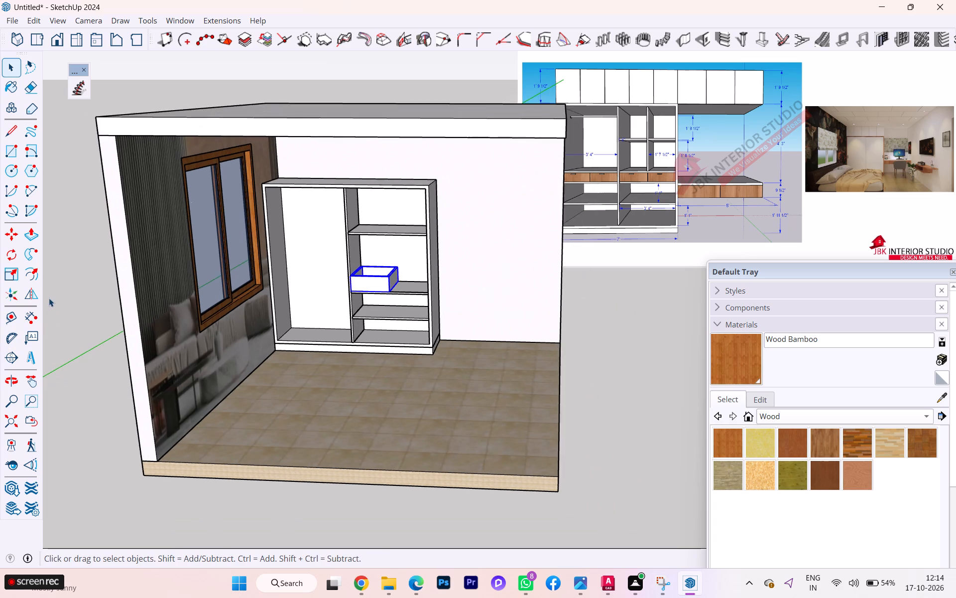
scroll(49, 298, "down", 5)
scroll(303, 230, "up", 4)
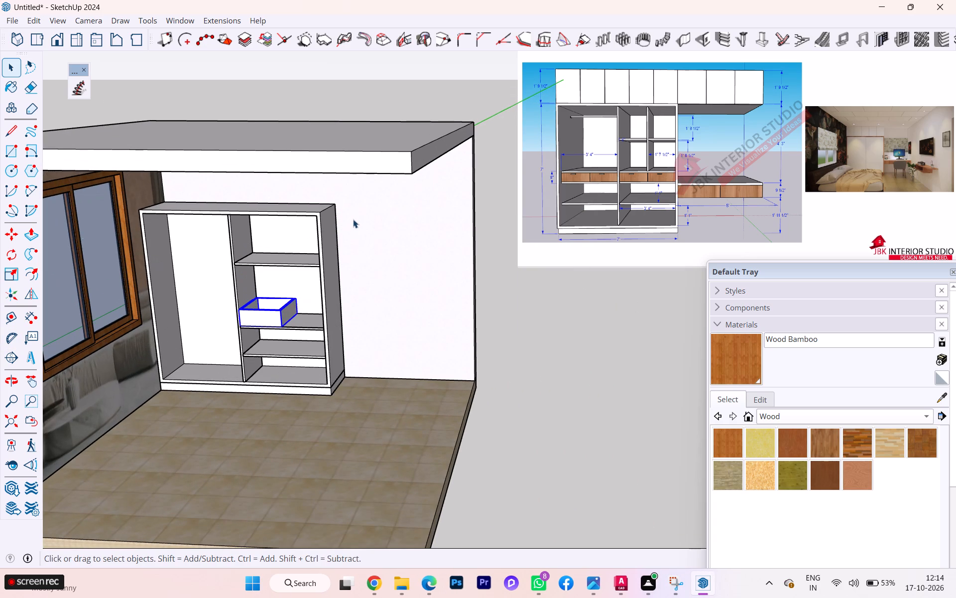
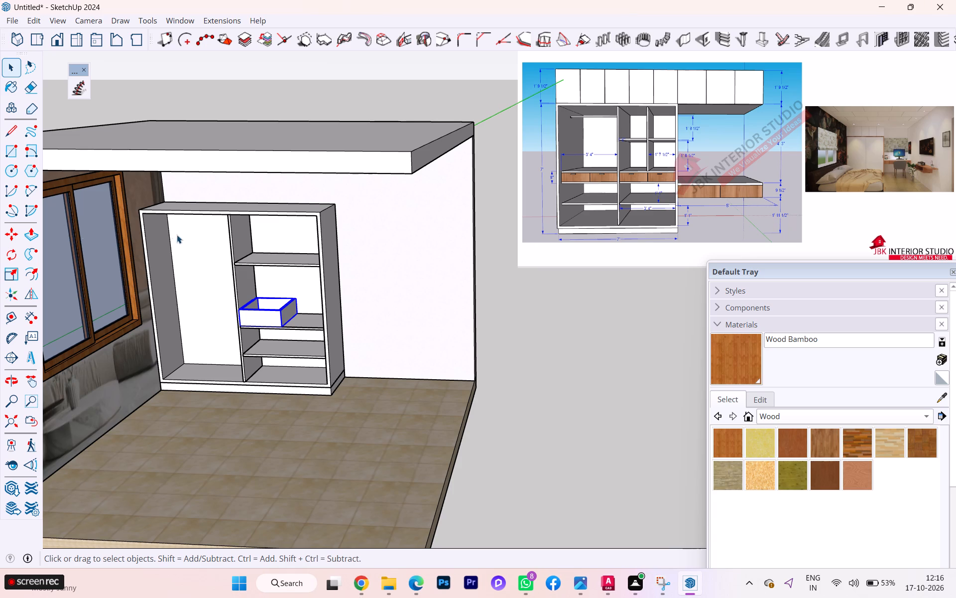
Examine the drawer box within the wardrobe against the reference image, up close and from the other side.
scroll(244, 299, "up", 9)
scroll(288, 339, "down", 3)
scroll(288, 339, "up", 1)
left_click(589, 368)
scroll(239, 302, "up", 1)
scroll(239, 301, "down", 2)
scroll(238, 300, "up", 3)
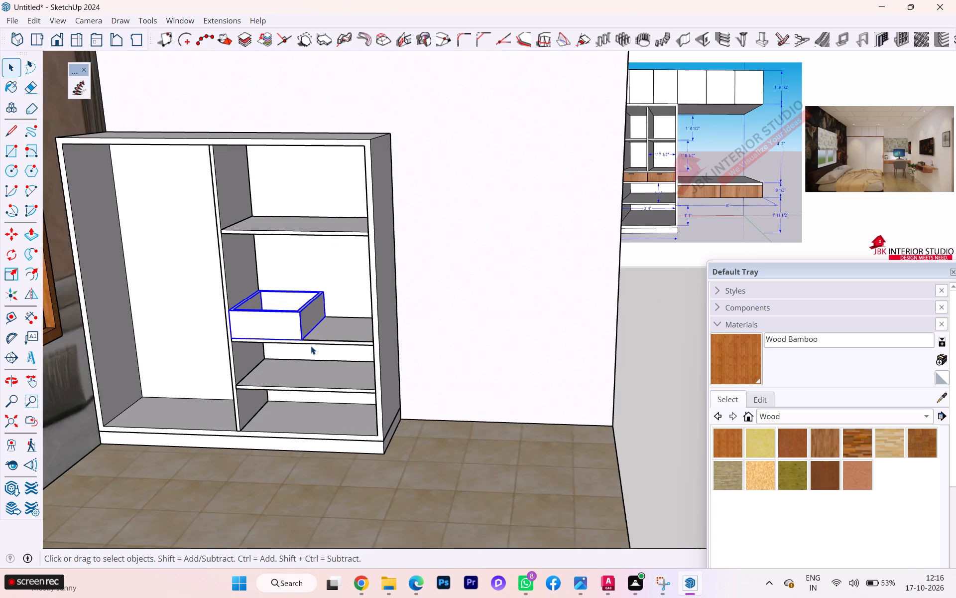
scroll(311, 345, "down", 1)
scroll(311, 345, "up", 11)
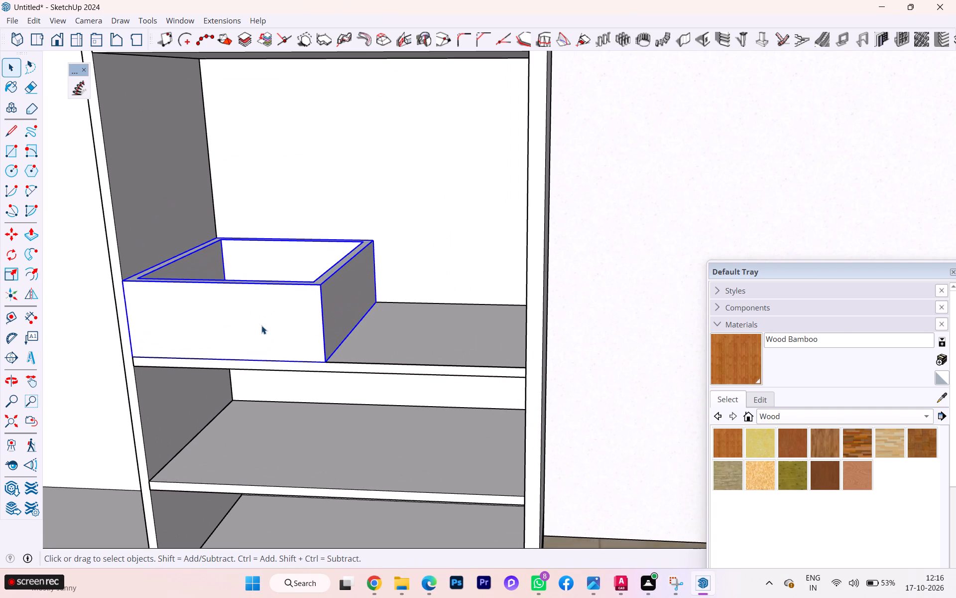
scroll(261, 324, "down", 5)
scroll(261, 323, "up", 1)
scroll(454, 280, "down", 8)
scroll(169, 332, "up", 2)
scroll(169, 332, "down", 4)
middle_click_drag(312, 322, 304, 322)
scroll(174, 317, "down", 3)
scroll(158, 319, "up", 4)
scroll(151, 319, "down", 4)
scroll(277, 327, "up", 4)
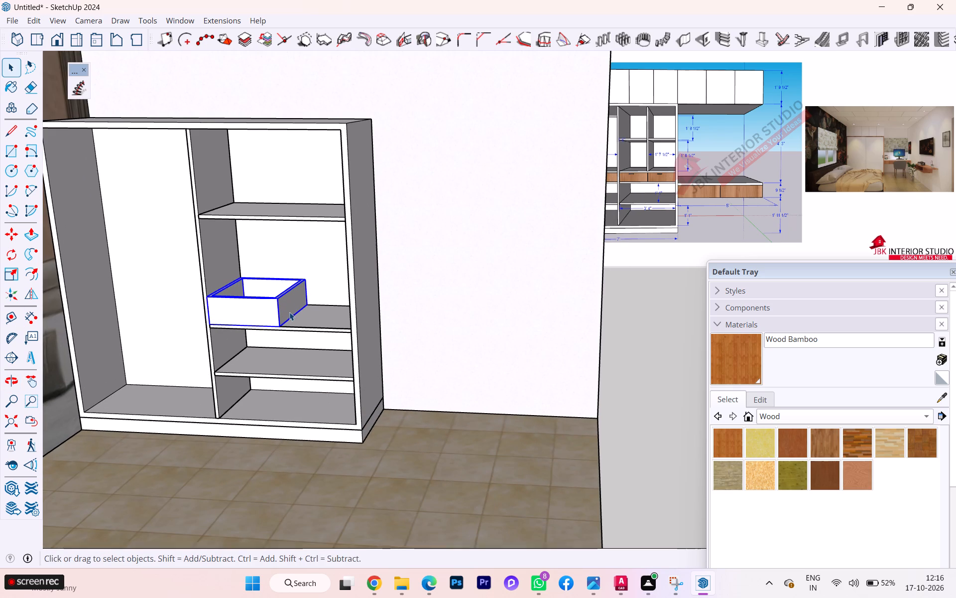
scroll(613, 227, "down", 2)
scroll(213, 255, "down", 1)
scroll(212, 255, "up", 1)
scroll(203, 258, "down", 6)
scroll(140, 262, "up", 3)
scroll(140, 262, "down", 1)
scroll(631, 244, "up", 1)
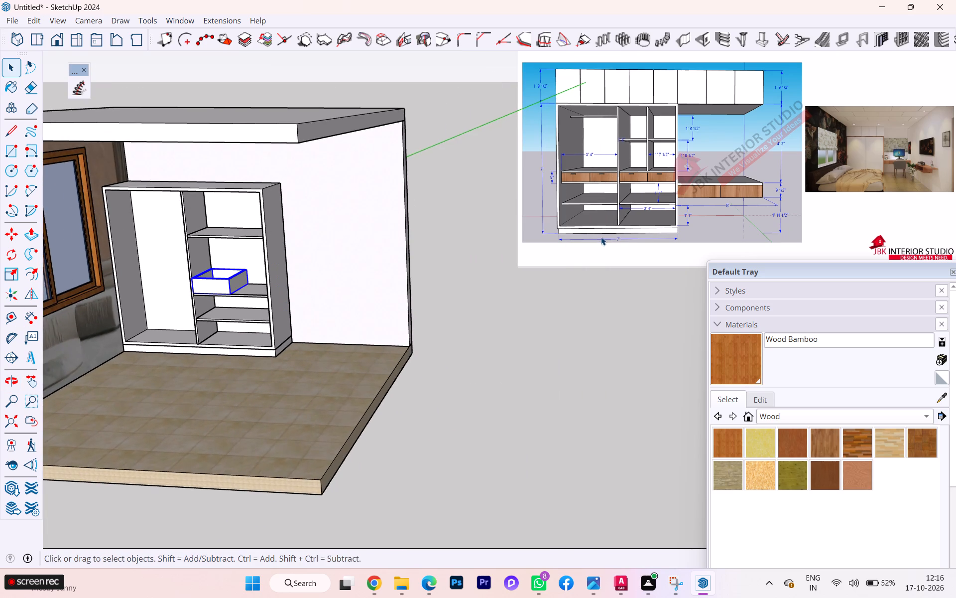
scroll(601, 237, "up", 1)
scroll(266, 295, "up", 4)
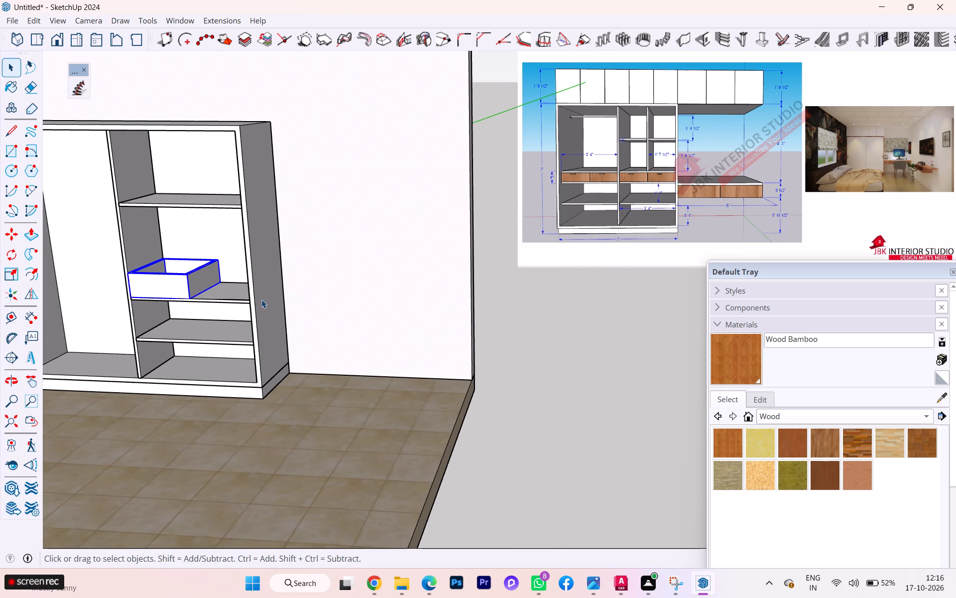
middle_click_drag(261, 299, 454, 282)
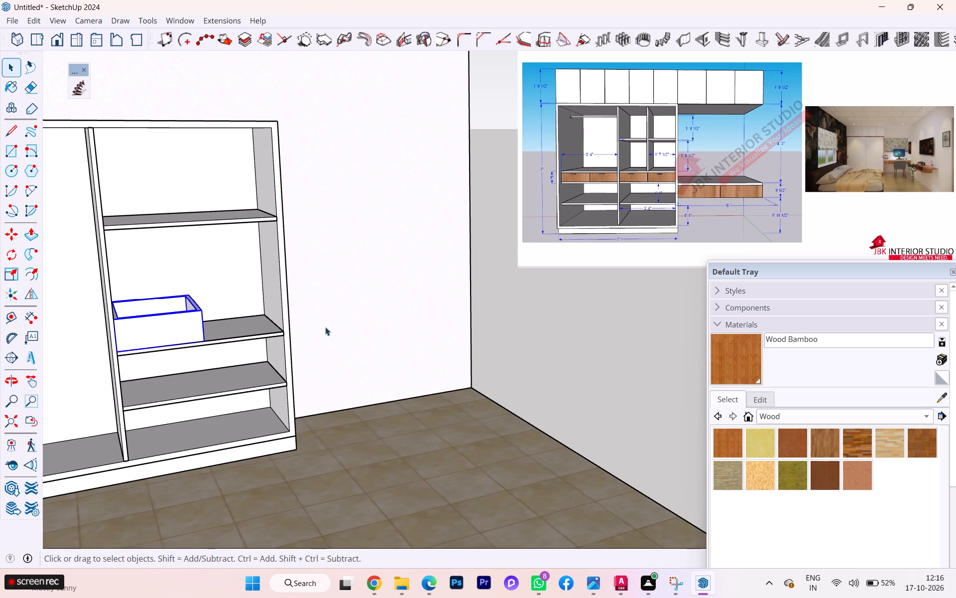
scroll(188, 347, "up", 5)
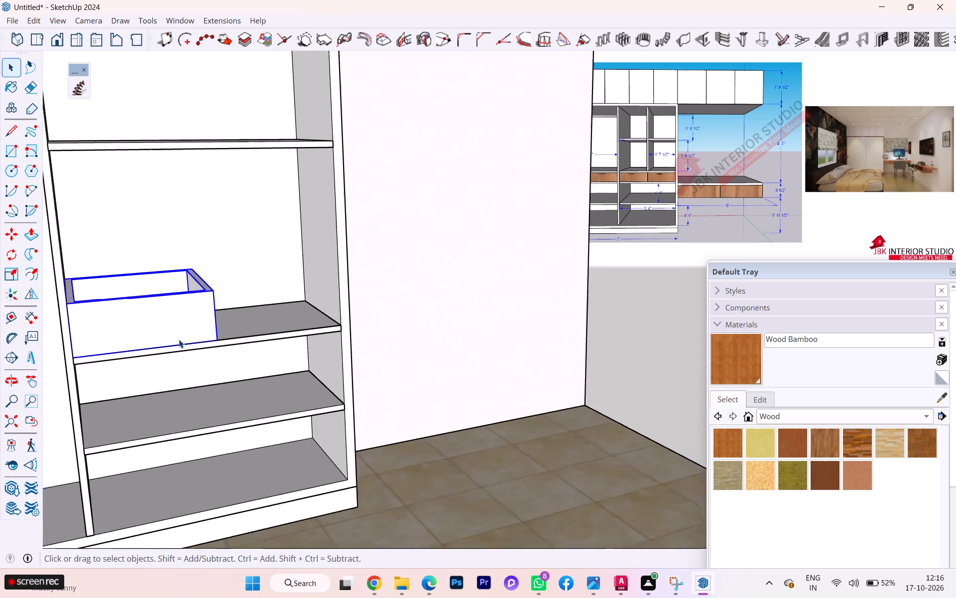
scroll(179, 339, "up", 2)
scroll(179, 339, "down", 4)
scroll(185, 333, "up", 5)
scroll(185, 333, "down", 1)
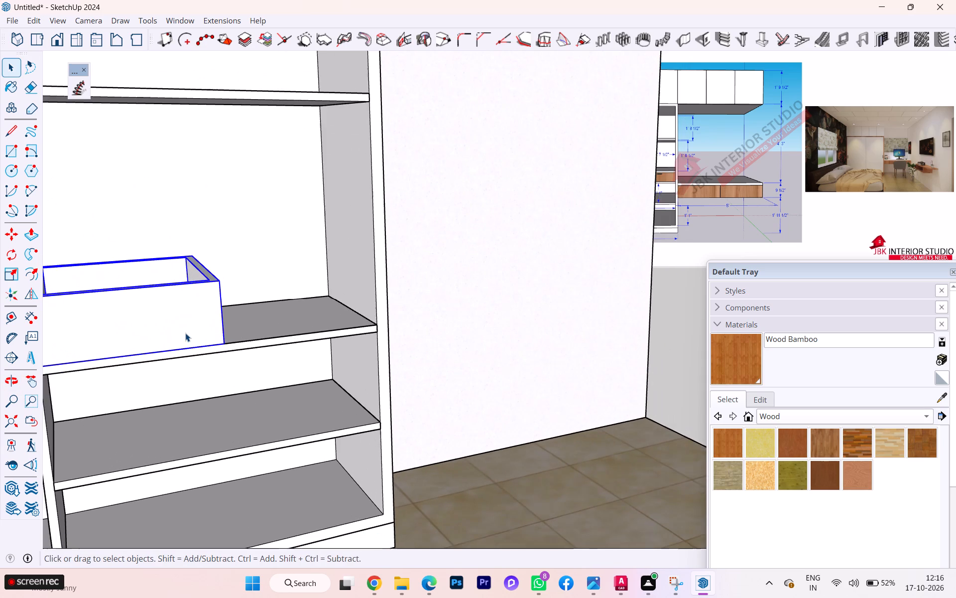
scroll(185, 336, "down", 1)
middle_click_drag(185, 336, 182, 371)
key("space")
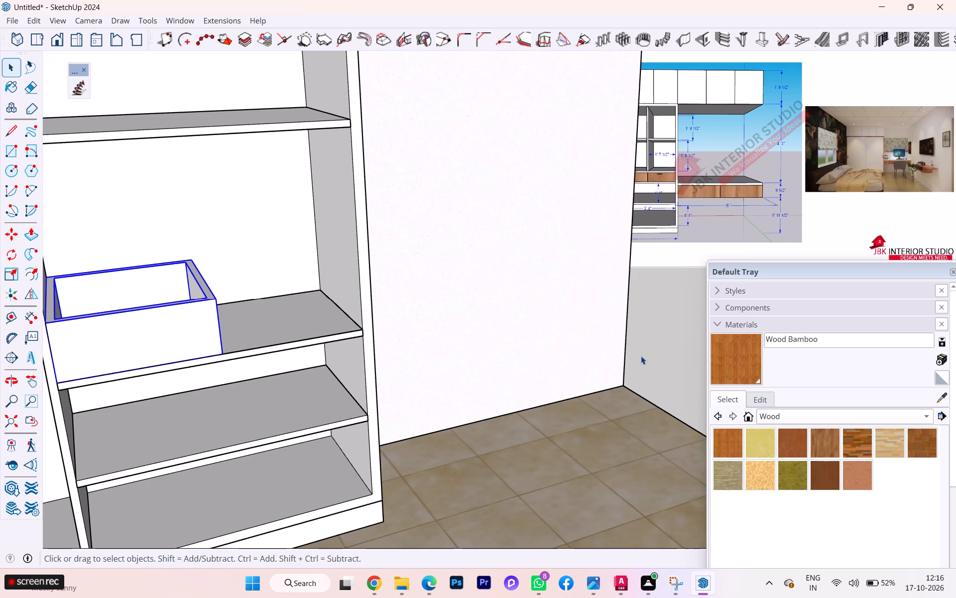
Push/Pull the inner face of the drawer group's back panel backward to the box's rear edge, then close the group.
scroll(272, 306, "up", 5)
scroll(138, 279, "up", 5)
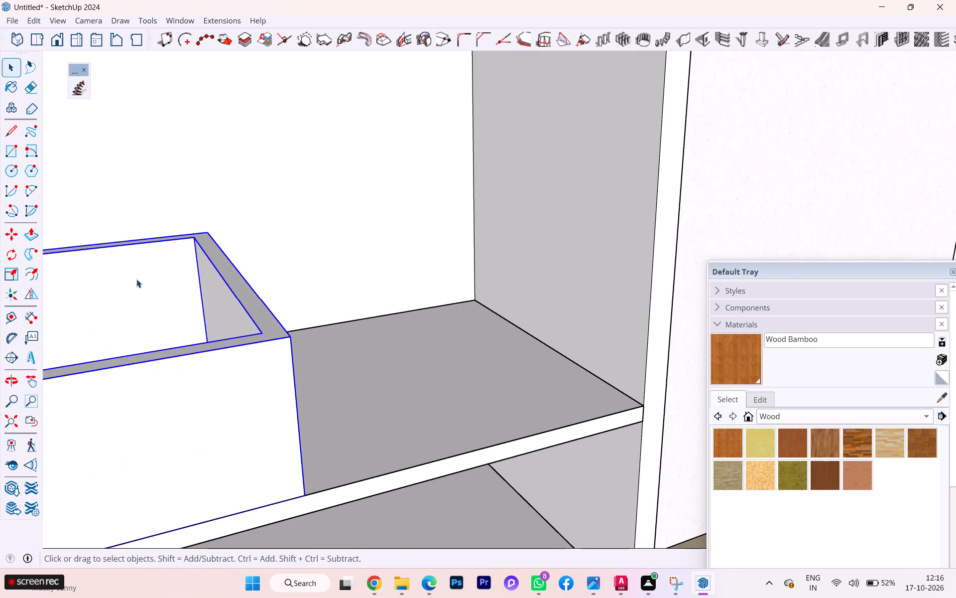
scroll(159, 266, "down", 3)
middle_click_drag(174, 272, 124, 328)
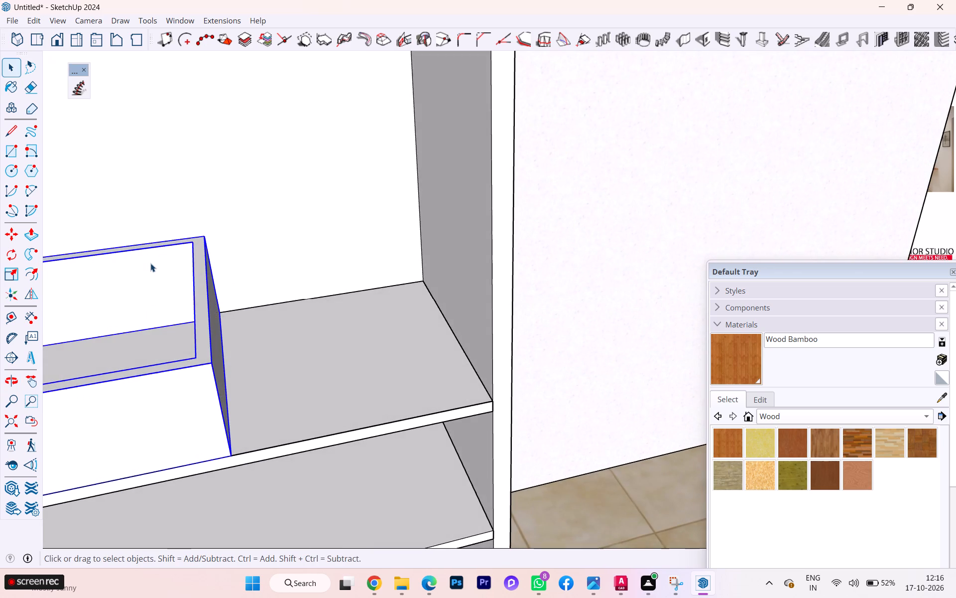
scroll(150, 263, "down", 1)
scroll(156, 258, "up", 2)
double_click(156, 259)
left_click(145, 263)
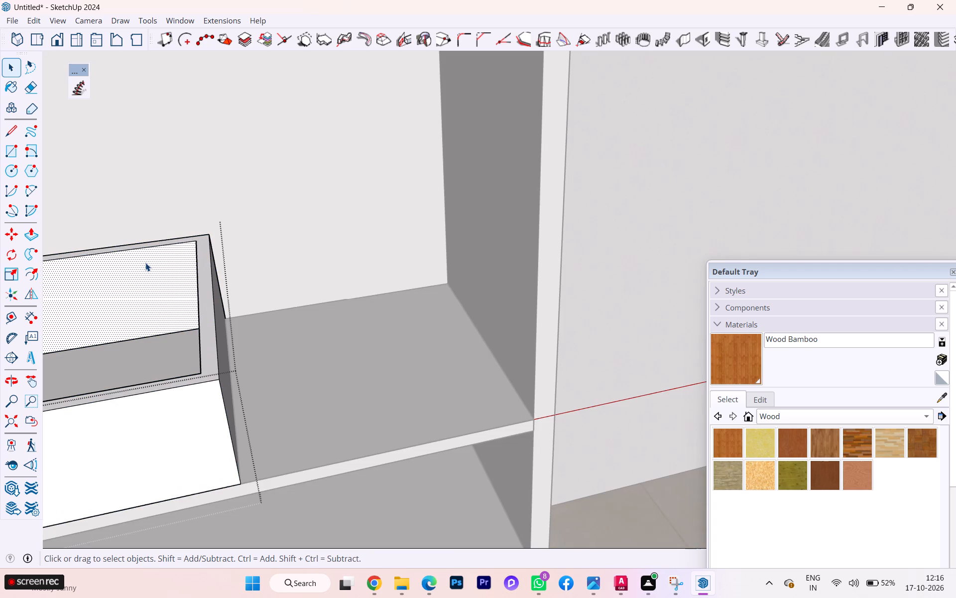
key("p")
left_click(145, 263)
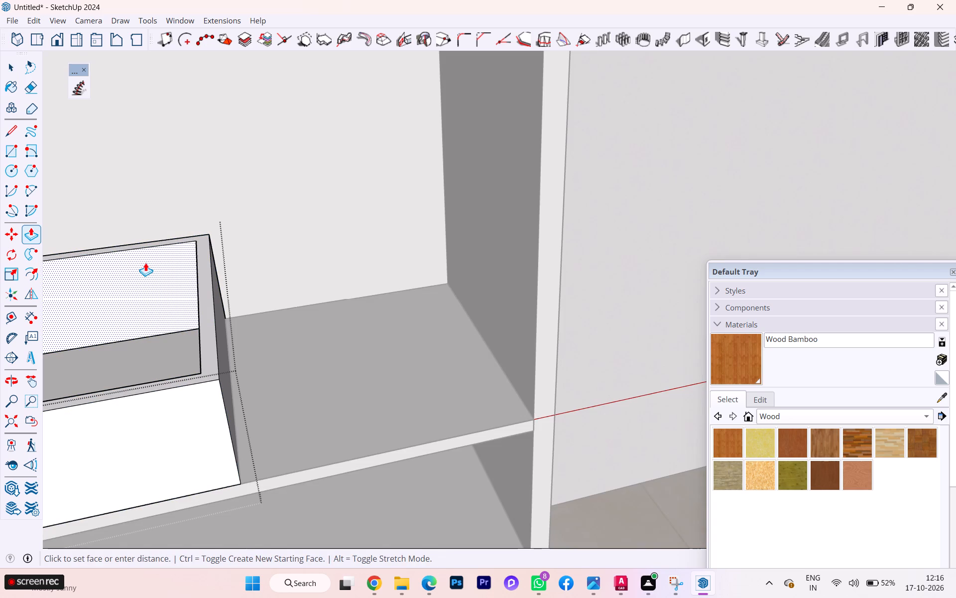
left_click(141, 256)
key("space")
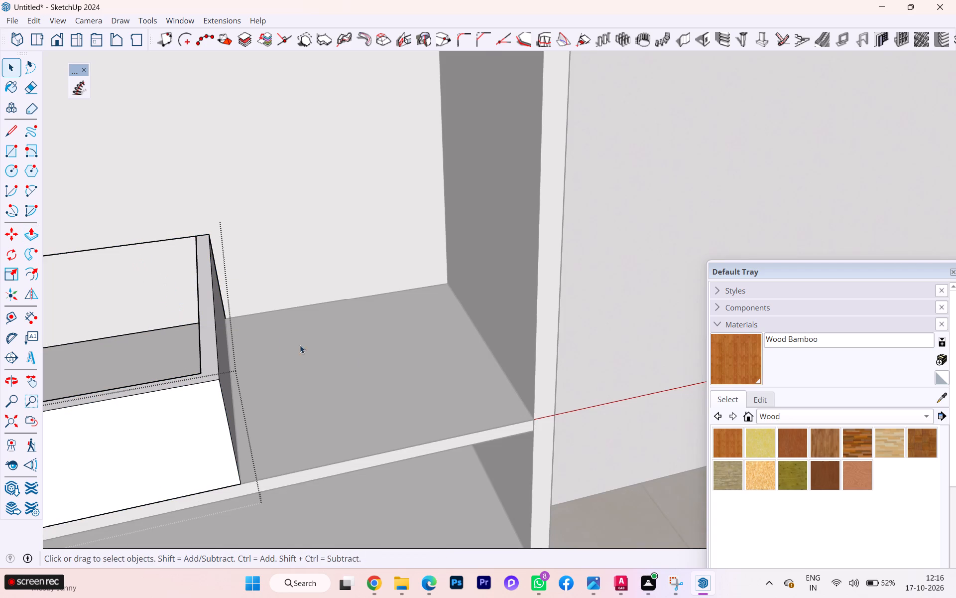
scroll(291, 327, "down", 5)
left_click(498, 442)
scroll(212, 329, "down", 2)
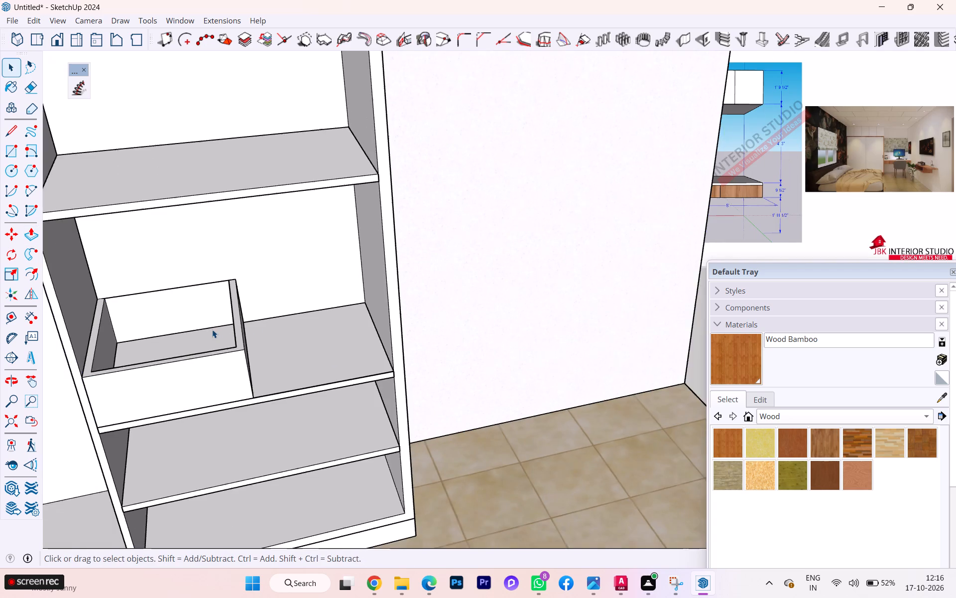
Reopen the drawer group and Push/Pull the inner back face slightly forward to leave a very thin back panel.
middle_click_drag(212, 329, 364, 353)
scroll(206, 381, "down", 2)
scroll(205, 381, "up", 4)
left_click(204, 382)
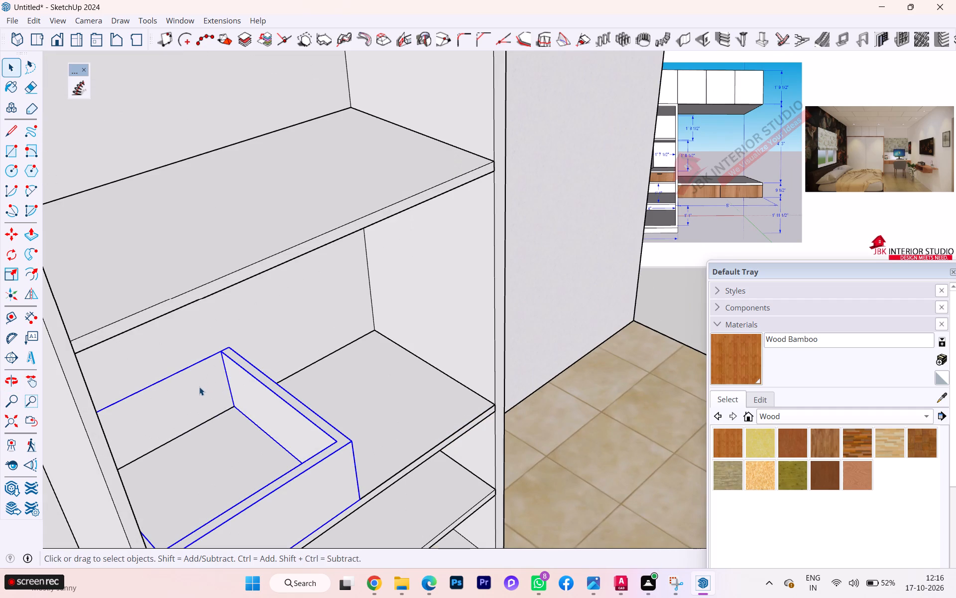
double_click(199, 387)
left_click(196, 389)
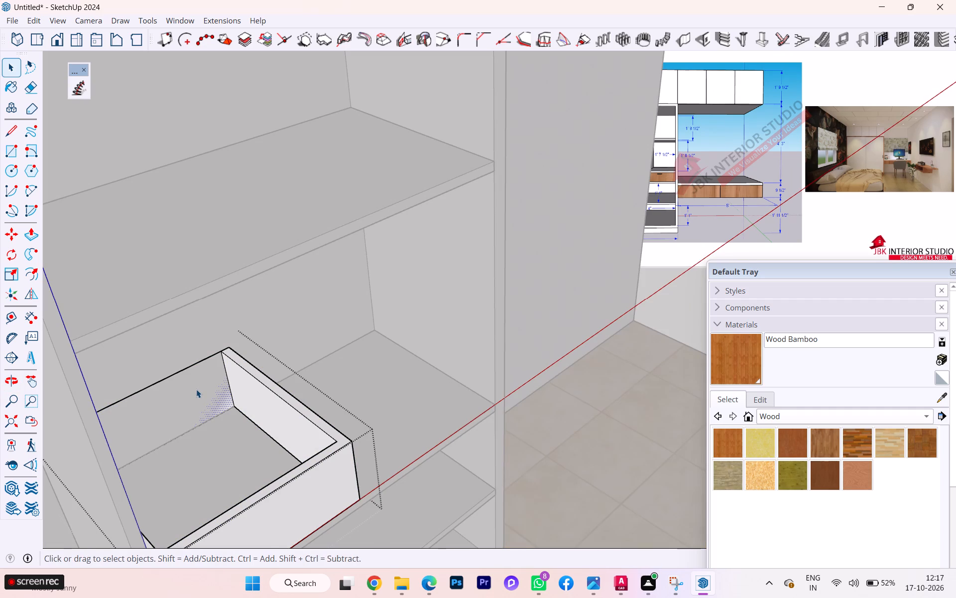
key("p")
left_click(196, 389)
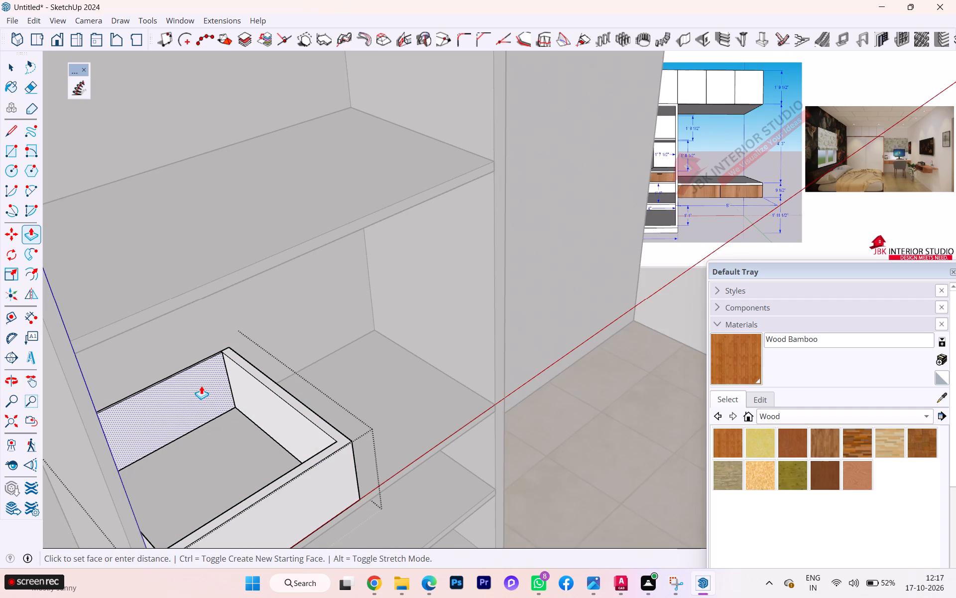
left_click(201, 386)
key("space")
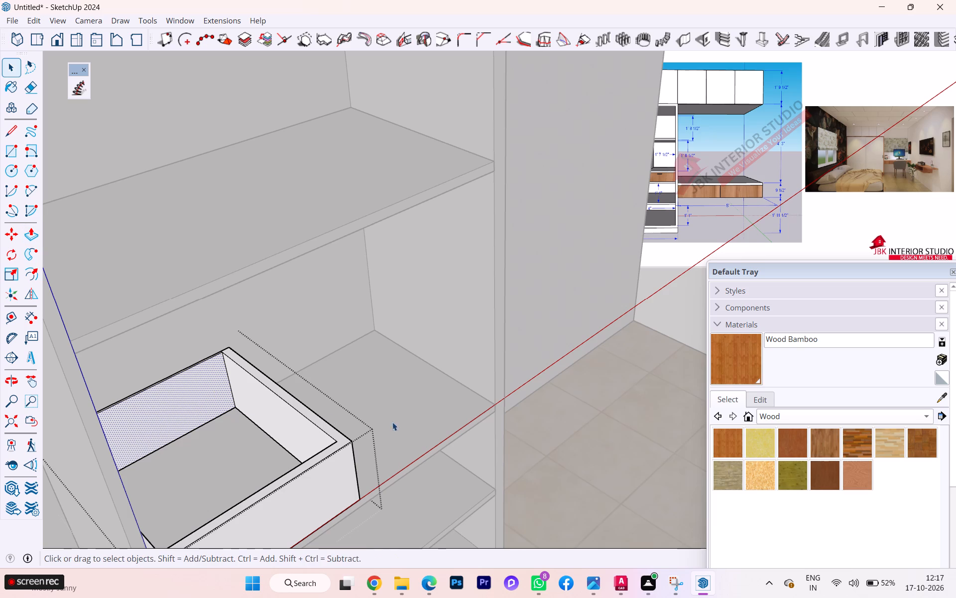
left_click_drag(553, 441, 559, 441)
Examine the thin-backed drawer box from the front, close its group, and view it within the shelved section.
scroll(461, 436, "down", 1)
middle_click_drag(443, 436, 223, 405)
scroll(218, 393, "up", 2)
scroll(218, 393, "down", 1)
scroll(218, 391, "up", 3)
scroll(278, 348, "up", 4)
scroll(334, 360, "down", 1)
middle_click_drag(334, 360, 230, 359)
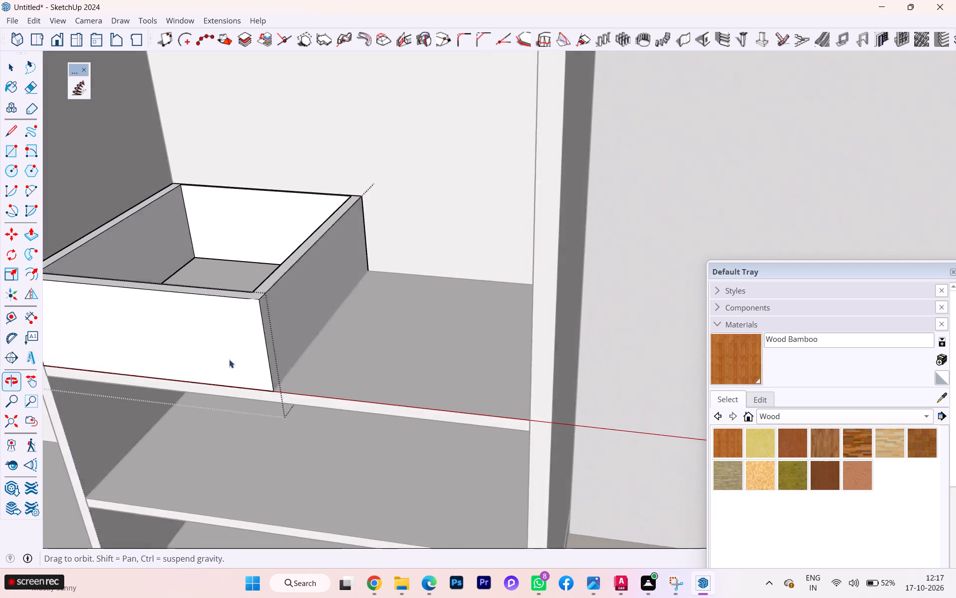
scroll(249, 343, "down", 2)
scroll(259, 343, "up", 4)
scroll(264, 343, "down", 4)
scroll(298, 345, "up", 1)
scroll(301, 347, "down", 8)
scroll(322, 361, "up", 1)
scroll(333, 365, "down", 3)
scroll(333, 365, "up", 1)
scroll(333, 365, "down", 10)
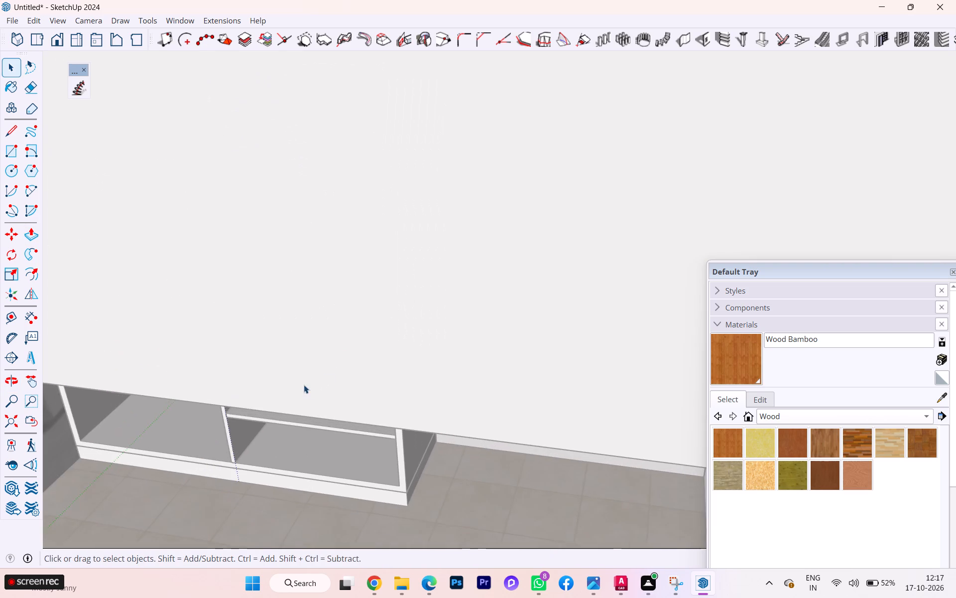
middle_click_drag(310, 383, 350, 344)
left_click(641, 485)
scroll(455, 415, "down", 5)
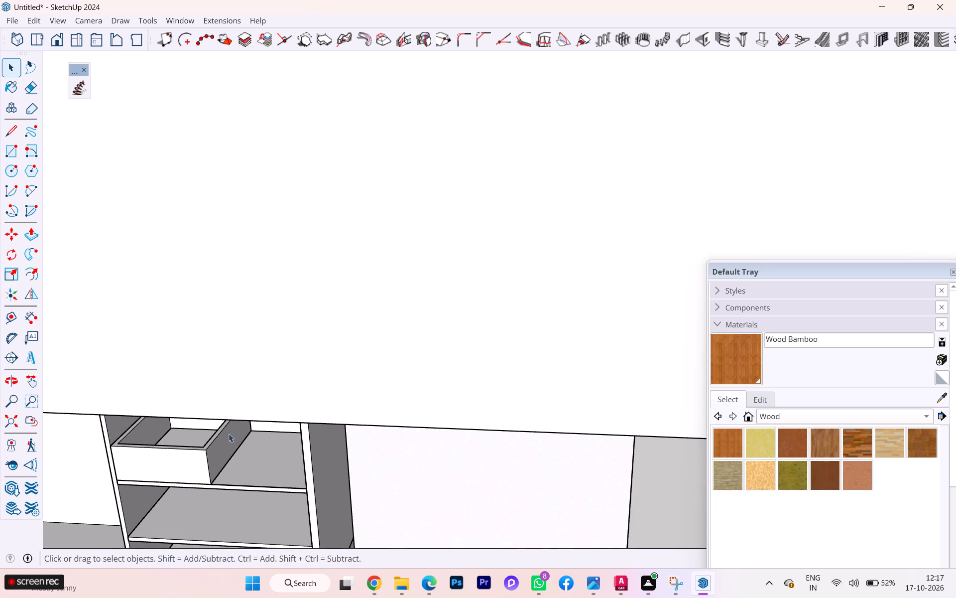
scroll(24, 456, "down", 4)
scroll(403, 315, "up", 1)
scroll(492, 289, "down", 6)
middle_click_drag(351, 439, 365, 354)
scroll(193, 450, "up", 5)
scroll(193, 449, "down", 2)
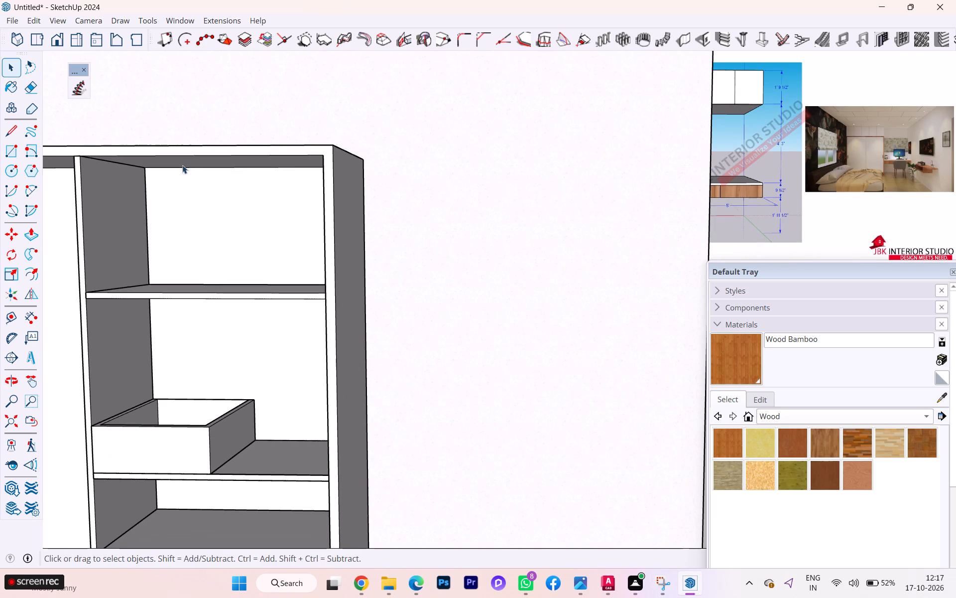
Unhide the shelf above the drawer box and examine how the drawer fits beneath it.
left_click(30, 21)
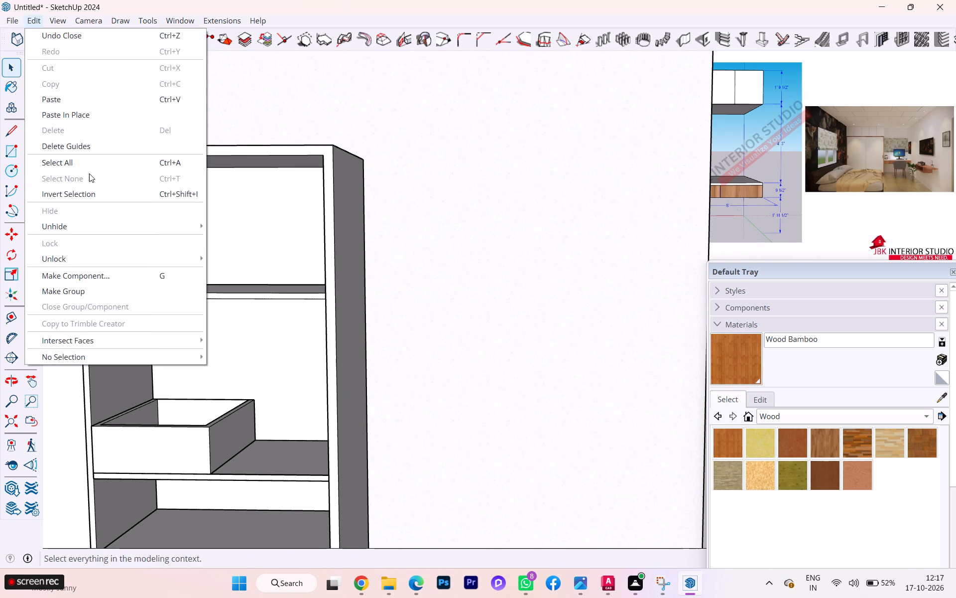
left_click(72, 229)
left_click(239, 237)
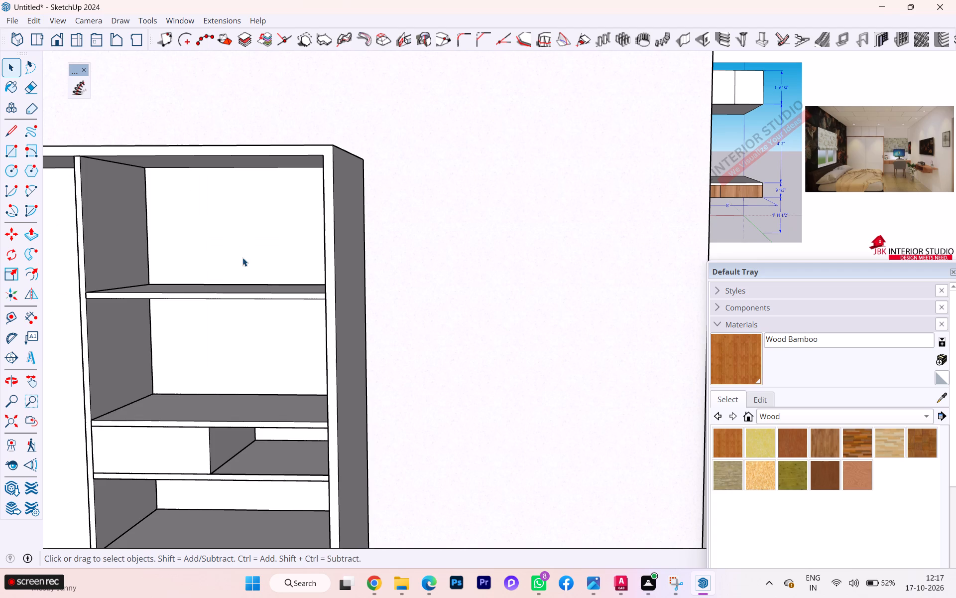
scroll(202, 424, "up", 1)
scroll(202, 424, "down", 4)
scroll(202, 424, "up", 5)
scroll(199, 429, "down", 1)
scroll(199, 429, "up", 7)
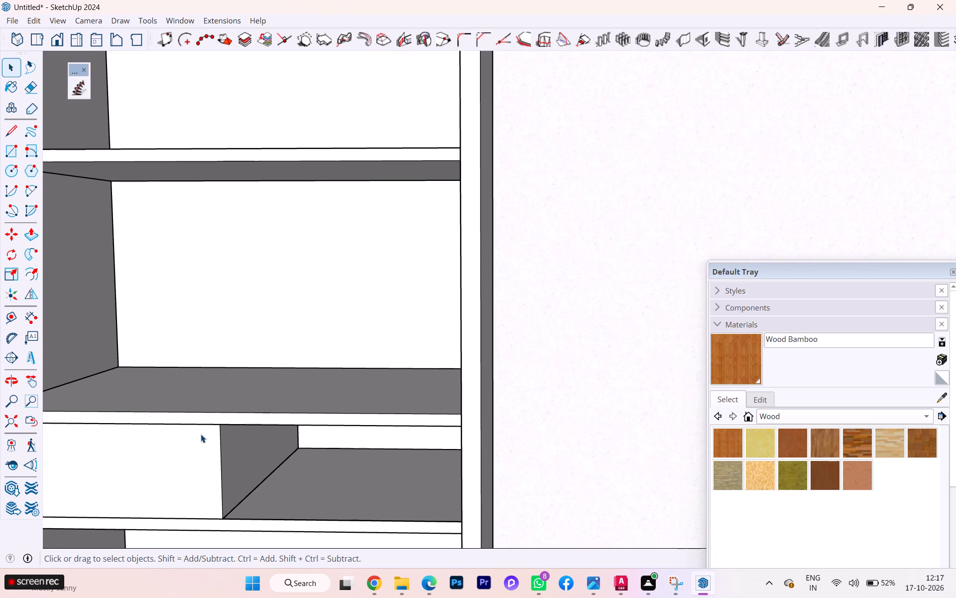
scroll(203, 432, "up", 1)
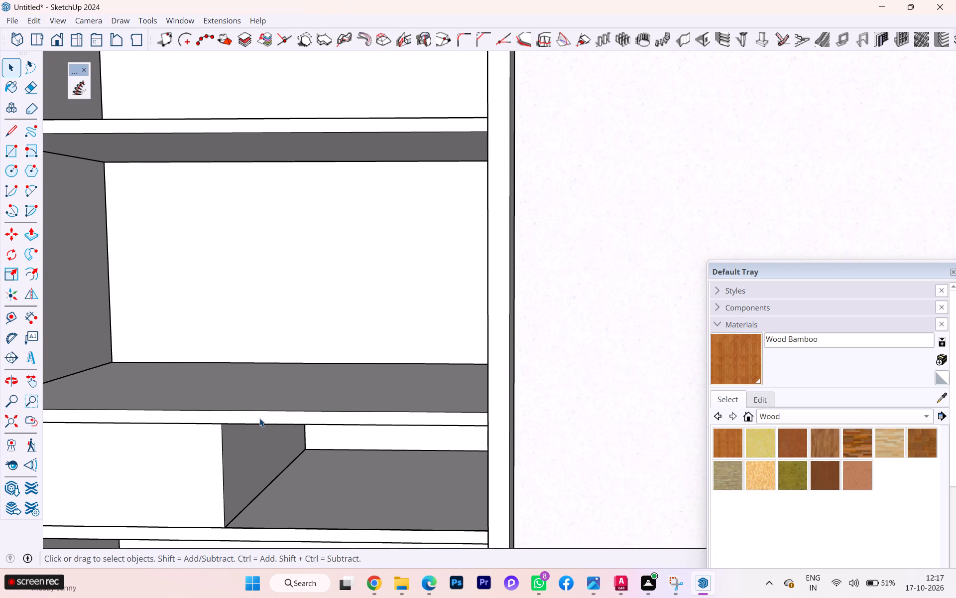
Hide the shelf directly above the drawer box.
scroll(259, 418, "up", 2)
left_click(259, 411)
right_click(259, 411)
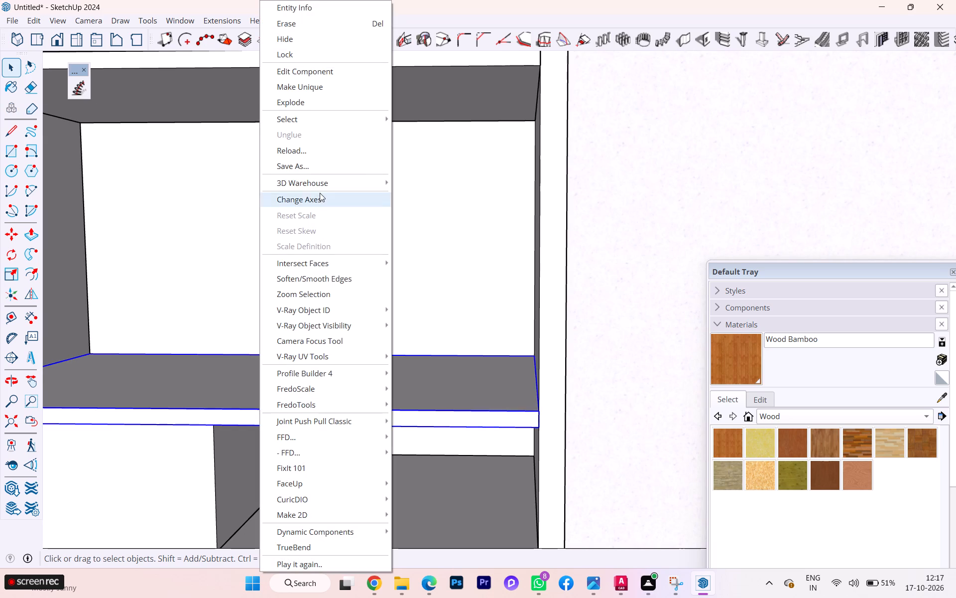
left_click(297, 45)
Open the drawer group and Push/Pull the top rim of its front and sides down slightly below the back panel's edge.
middle_click_drag(210, 431, 209, 461)
scroll(210, 431, "down", 1)
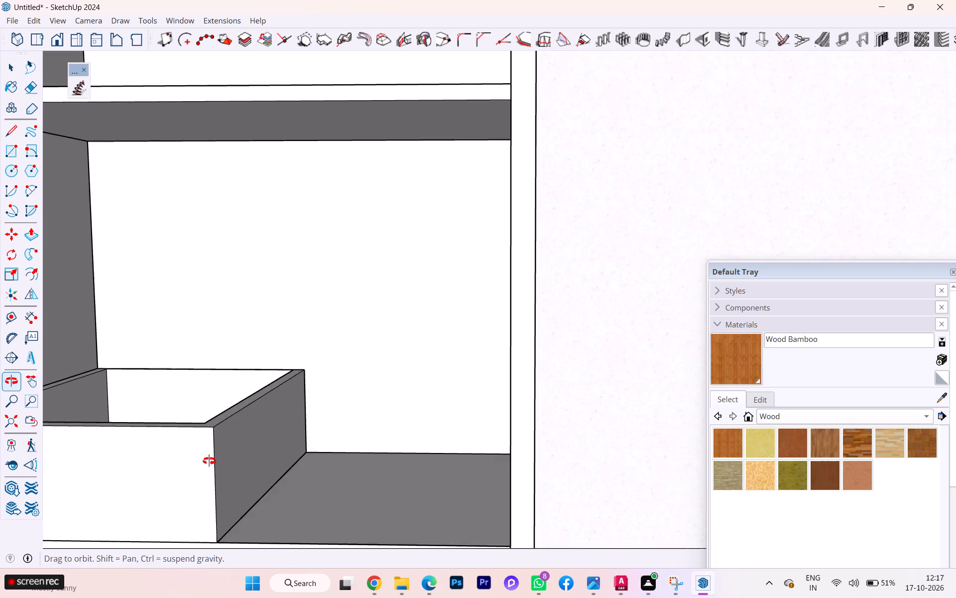
middle_click_drag(209, 461, 211, 472)
scroll(716, 343, "down", 2)
scroll(618, 350, "down", 5)
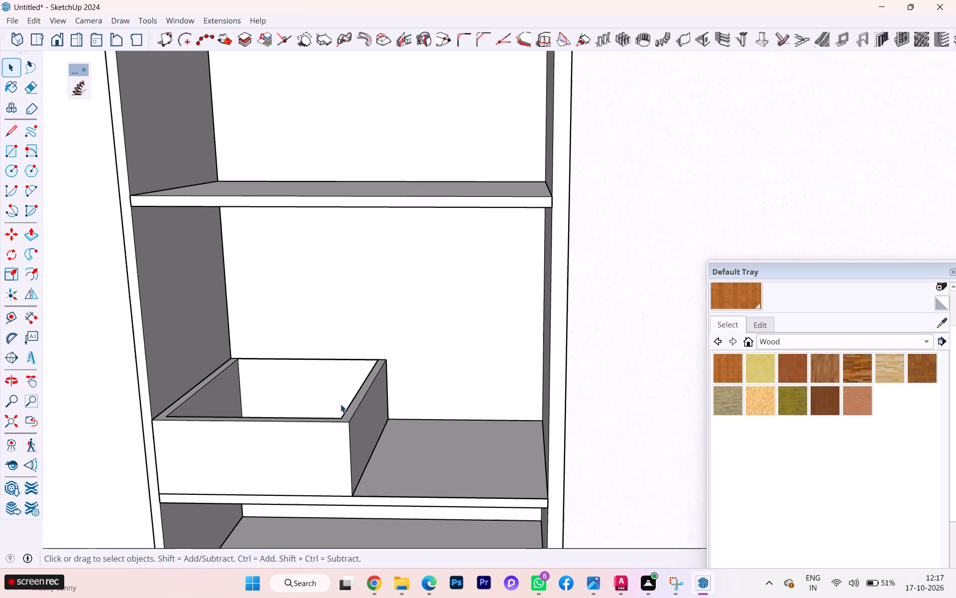
scroll(324, 405, "up", 2)
scroll(323, 406, "down", 2)
scroll(312, 423, "up", 4)
scroll(314, 421, "down", 1)
middle_click_drag(314, 420, 317, 488)
scroll(329, 477, "up", 7)
scroll(330, 475, "down", 1)
scroll(350, 449, "up", 6)
scroll(352, 445, "down", 1)
scroll(353, 443, "up", 1)
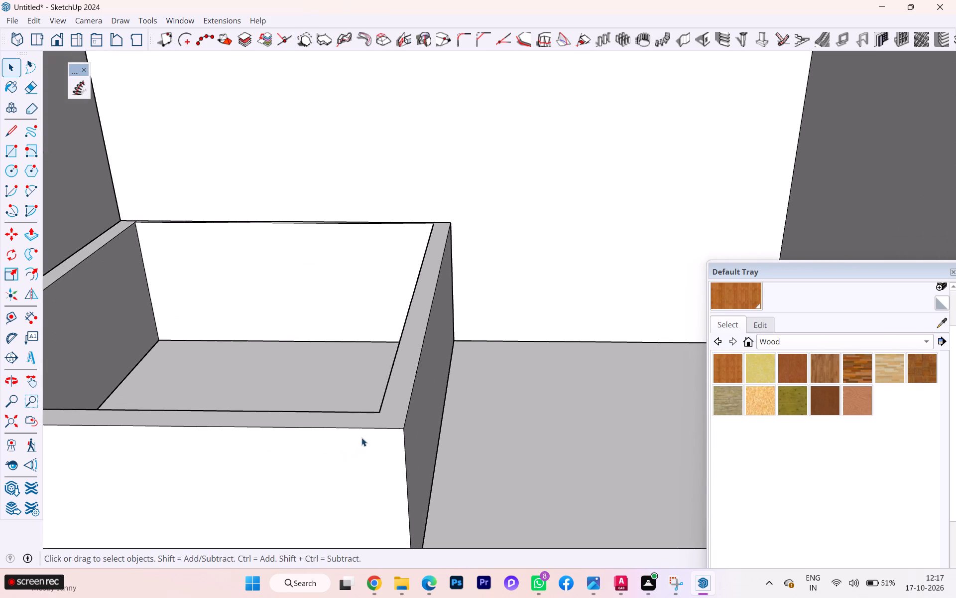
left_click(383, 417)
triple_click(388, 413)
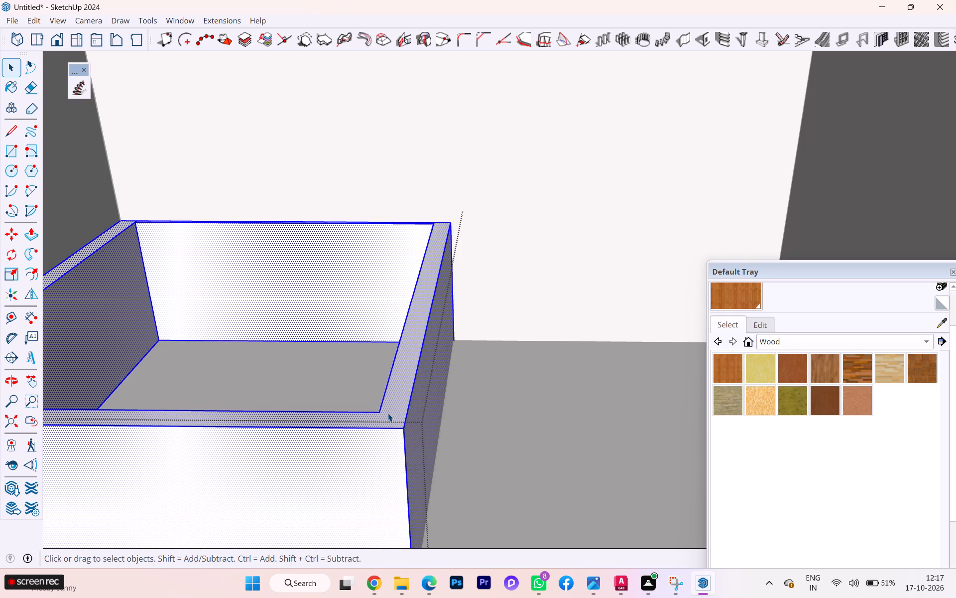
left_click(388, 413)
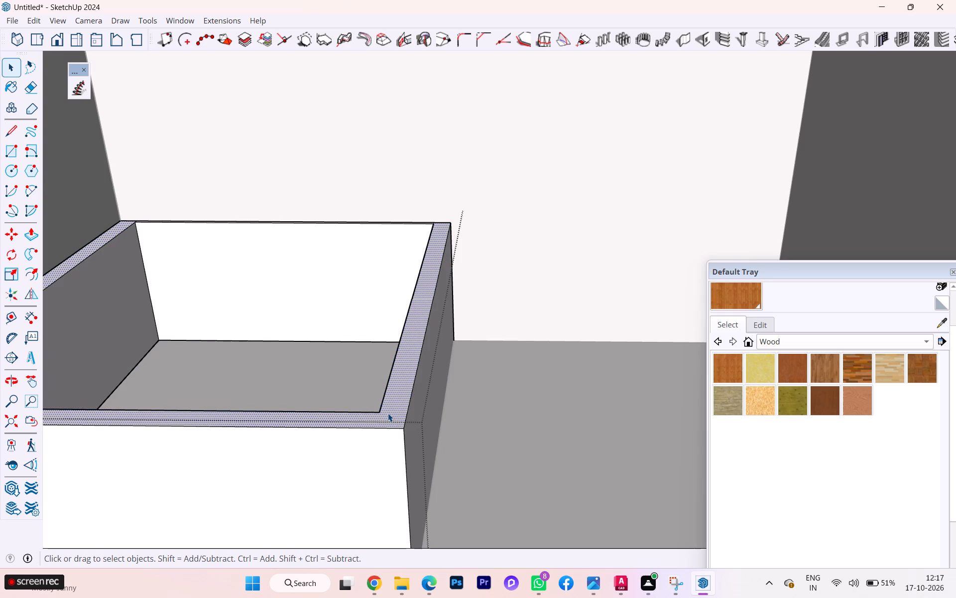
key("p")
left_click(388, 413)
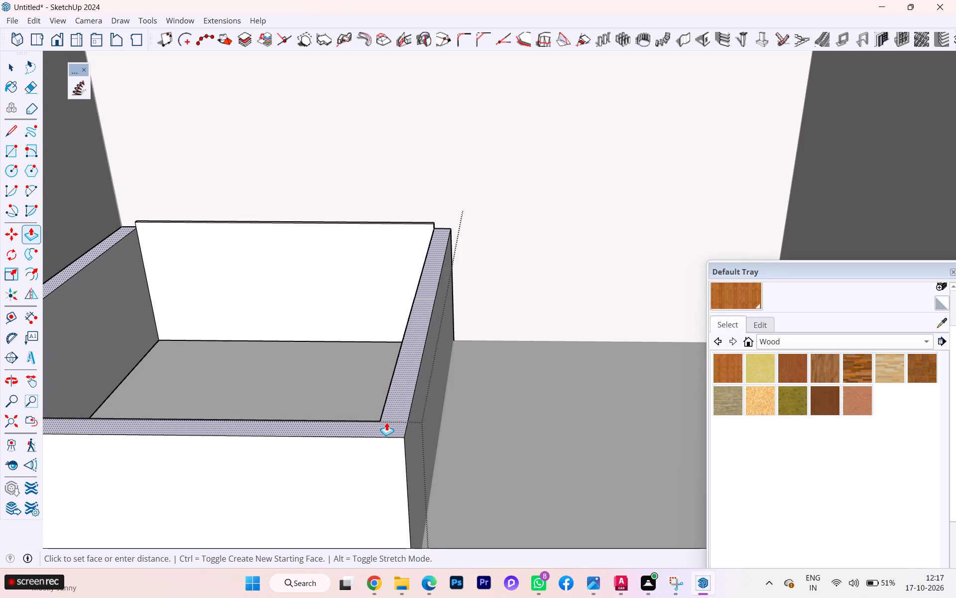
left_click(386, 422)
Push/Pull the back panel's thin top face down flush with the drawer box's side rims, and close the group.
key("space")
scroll(393, 257, "up", 2)
scroll(393, 256, "down", 1)
scroll(392, 254, "up", 1)
scroll(411, 222, "down", 1)
middle_click_drag(411, 222, 409, 279)
scroll(404, 239, "up", 1)
scroll(404, 238, "down", 1)
scroll(404, 238, "up", 1)
left_click(393, 217)
left_click(390, 221)
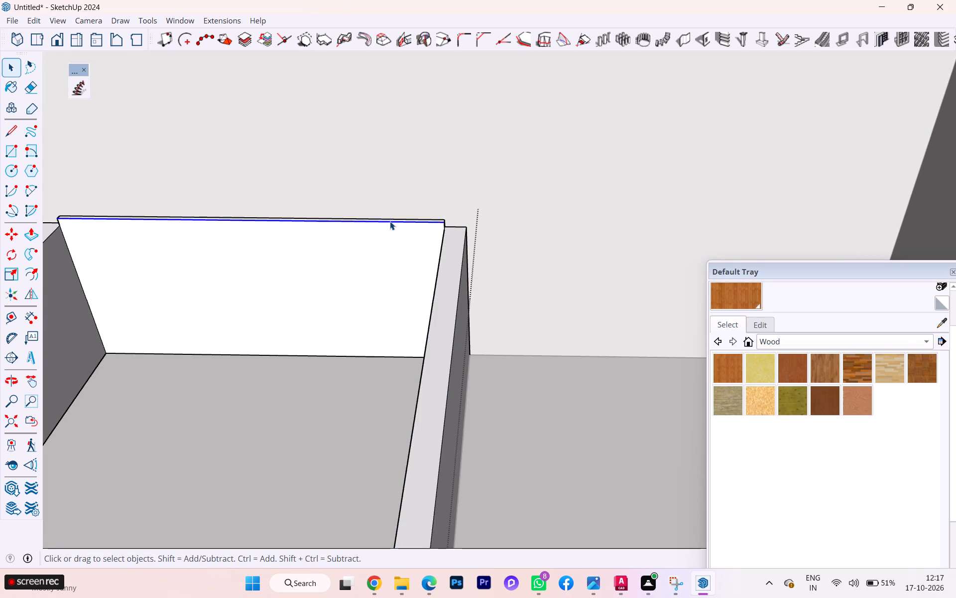
scroll(390, 221, "up", 1)
scroll(390, 221, "down", 1)
scroll(390, 221, "up", 7)
left_click(390, 217)
left_click(390, 217)
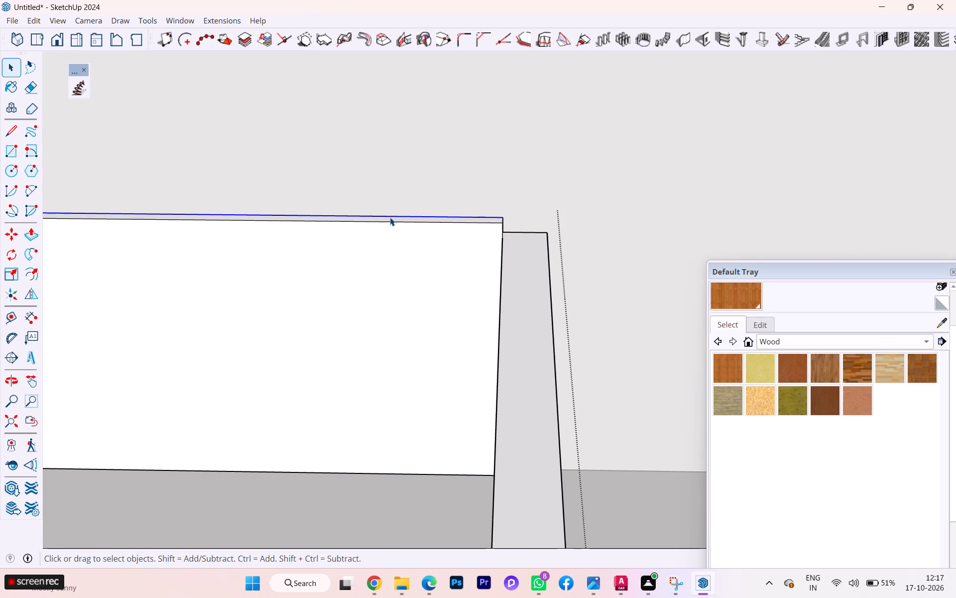
left_click(390, 221)
scroll(392, 217, "up", 7)
left_click(392, 224)
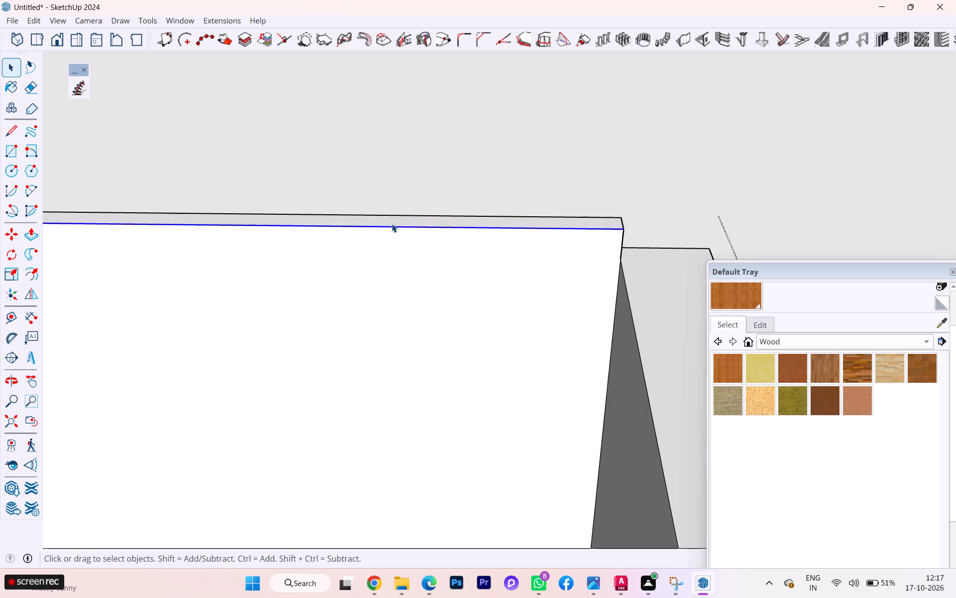
key("p")
left_click(393, 222)
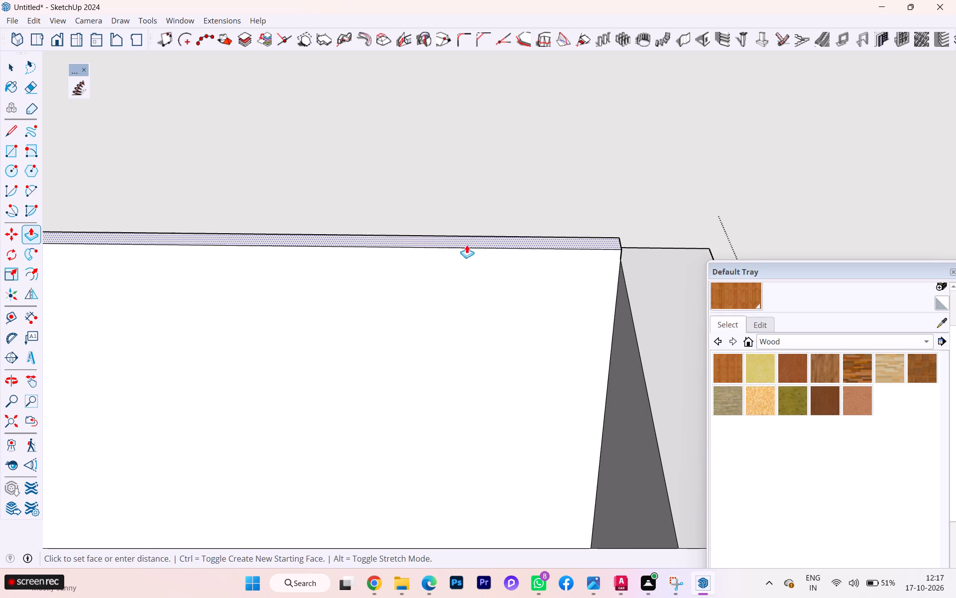
left_click(631, 298)
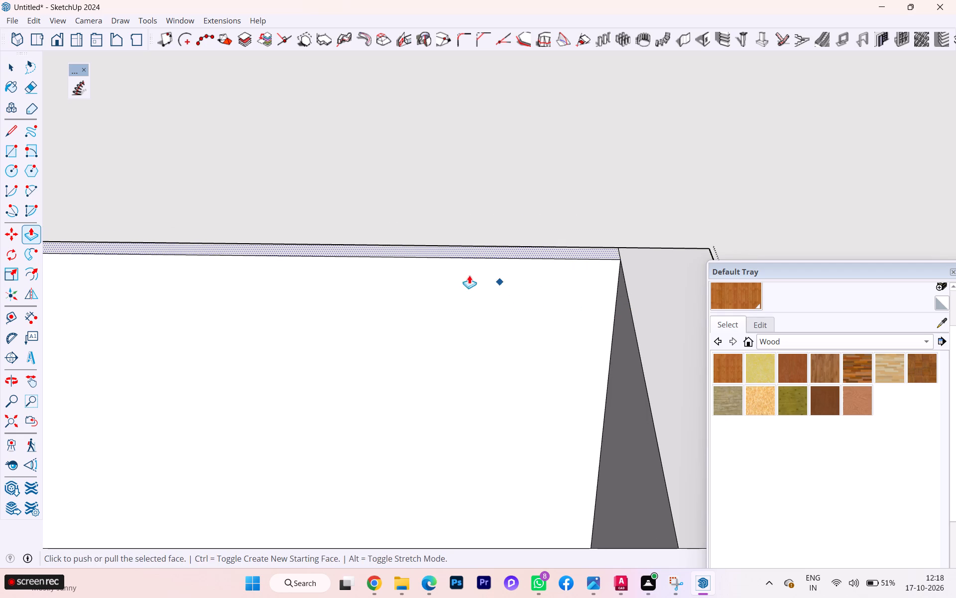
key("space")
scroll(422, 268, "down", 9)
scroll(356, 227, "up", 1)
scroll(356, 227, "down", 2)
scroll(350, 219, "up", 3)
scroll(350, 219, "down", 20)
scroll(350, 219, "down", 4)
scroll(324, 219, "up", 2)
scroll(324, 219, "down", 1)
scroll(324, 219, "up", 1)
scroll(324, 219, "down", 5)
left_click(573, 410)
Unhide the last hidden object, the shelf directly above the drawer box.
scroll(310, 231, "down", 2)
middle_click_drag(299, 226, 331, 115)
scroll(338, 263, "up", 1)
left_click(41, 16)
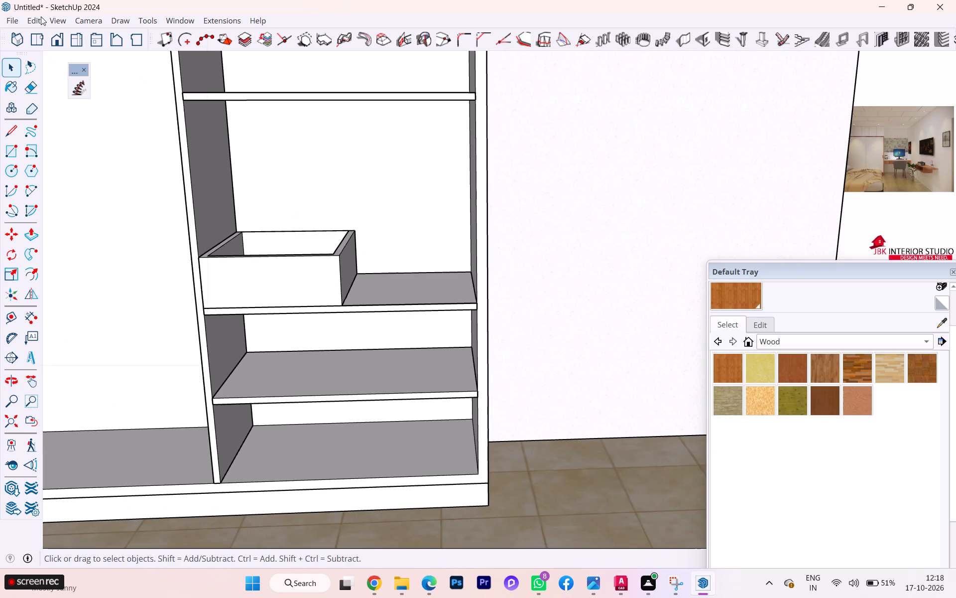
left_click(84, 229)
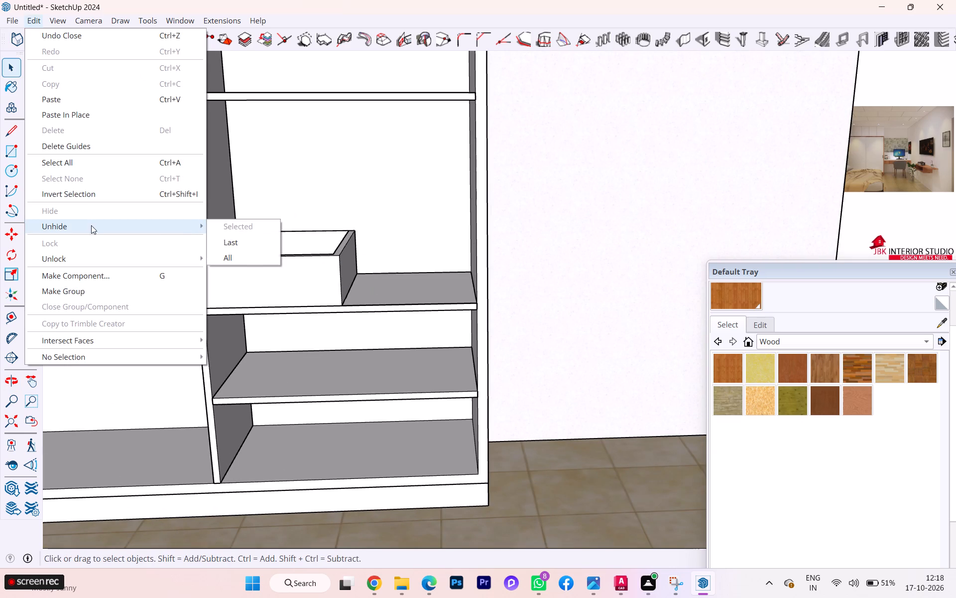
left_click(261, 244)
Open the drawer box group and Push/Pull its whole top rim up slightly towards the shelf above.
scroll(335, 272, "down", 2)
middle_click_drag(329, 265, 351, 237)
scroll(323, 259, "up", 6)
scroll(322, 252, "down", 1)
scroll(322, 252, "up", 2)
scroll(303, 249, "down", 1)
scroll(302, 249, "up", 1)
scroll(298, 248, "down", 1)
middle_click_drag(297, 248, 346, 262)
scroll(196, 235, "down", 2)
scroll(242, 241, "up", 9)
scroll(248, 262, "down", 1)
middle_click_drag(248, 263, 253, 297)
scroll(253, 297, "up", 5)
scroll(253, 297, "down", 2)
scroll(253, 297, "up", 2)
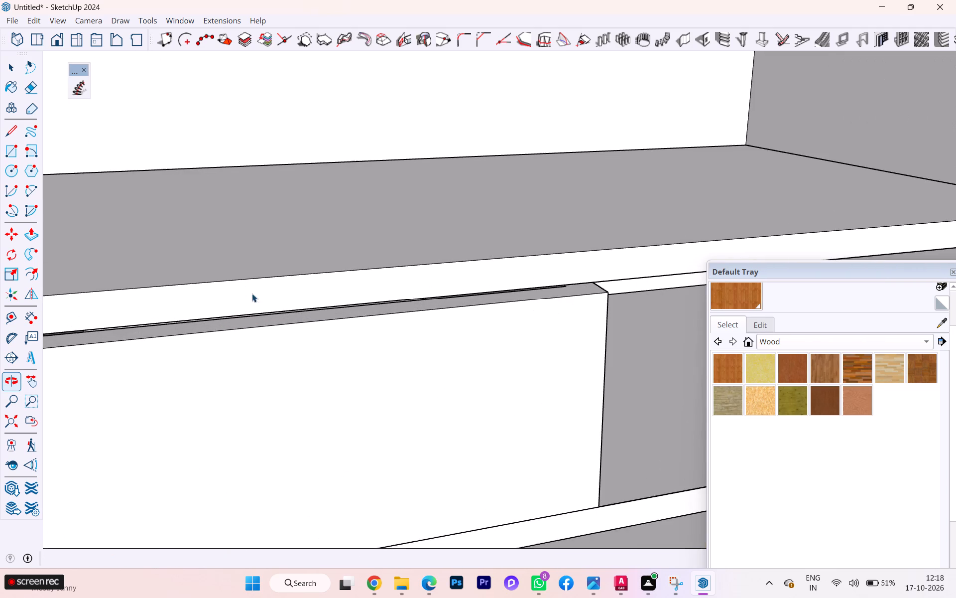
scroll(252, 294, "up", 5)
scroll(156, 354, "down", 2)
scroll(161, 340, "up", 8)
left_click(170, 321)
double_click(170, 321)
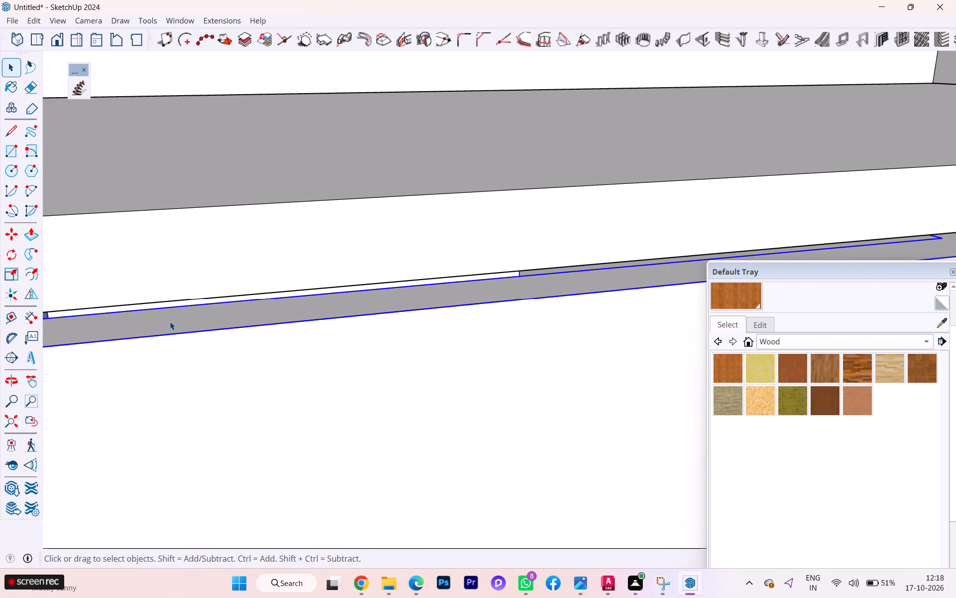
left_click(168, 323)
left_click(167, 325)
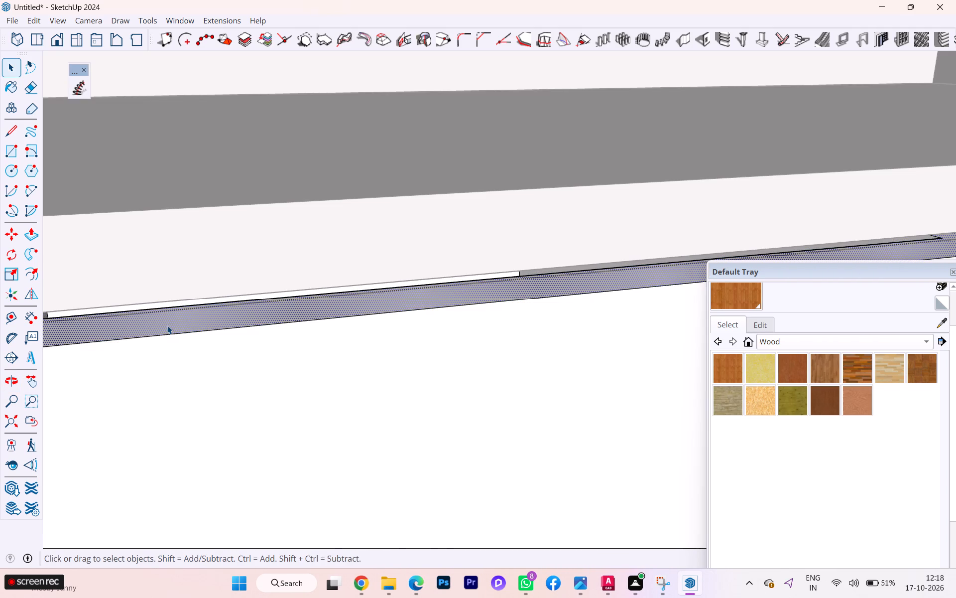
key("p")
left_click(166, 325)
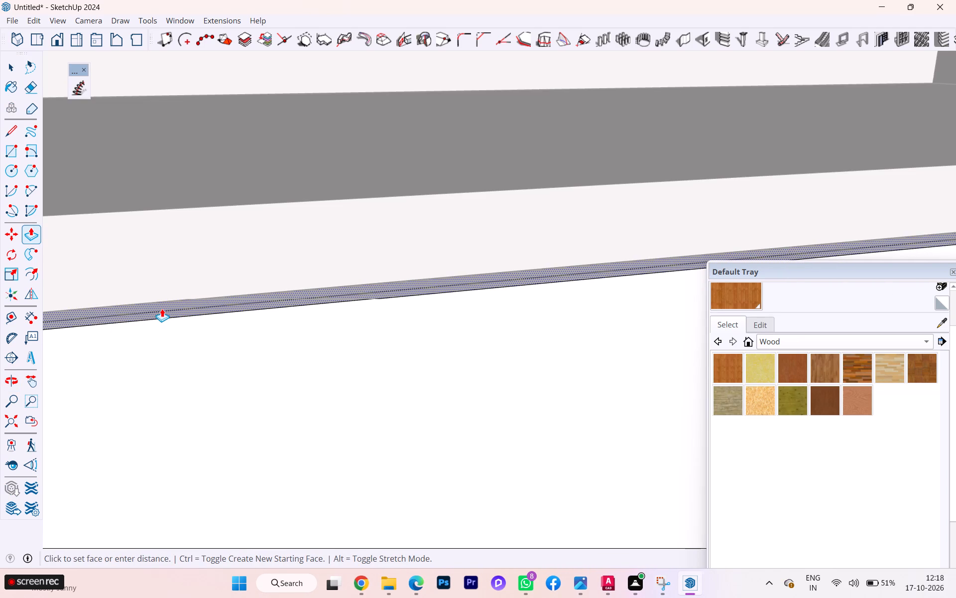
left_click(162, 308)
Examine how the raised drawer box fits beneath its shelf from the front and within the whole shelved section.
scroll(161, 308, "down", 1)
scroll(161, 308, "up", 2)
scroll(161, 308, "down", 7)
scroll(59, 251, "down", 2)
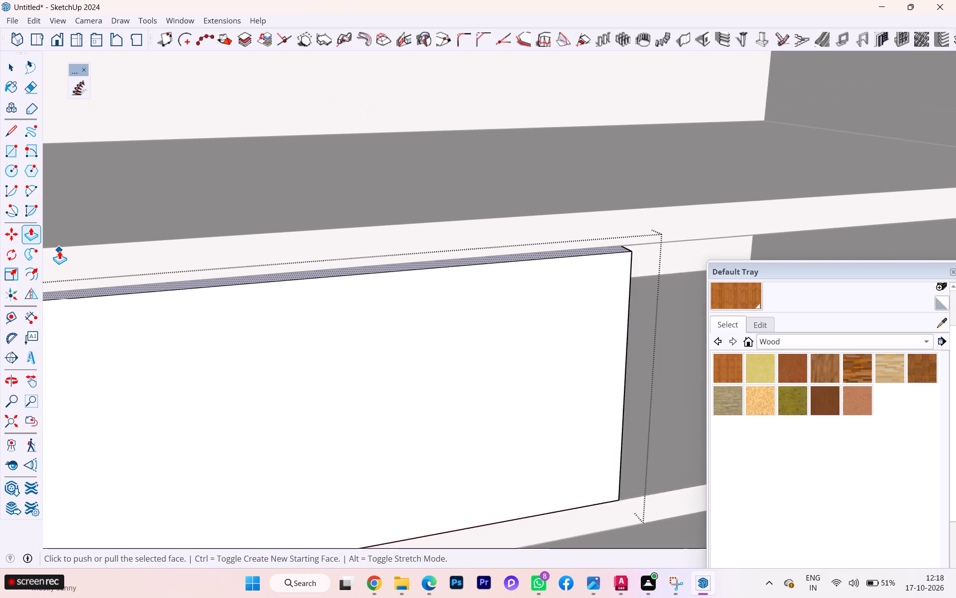
middle_click_drag(59, 251, 0, 133)
scroll(0, 133, "down", 1)
scroll(68, 159, "down", 5)
scroll(69, 160, "up", 1)
scroll(70, 161, "down", 4)
scroll(70, 161, "up", 1)
scroll(70, 161, "down", 2)
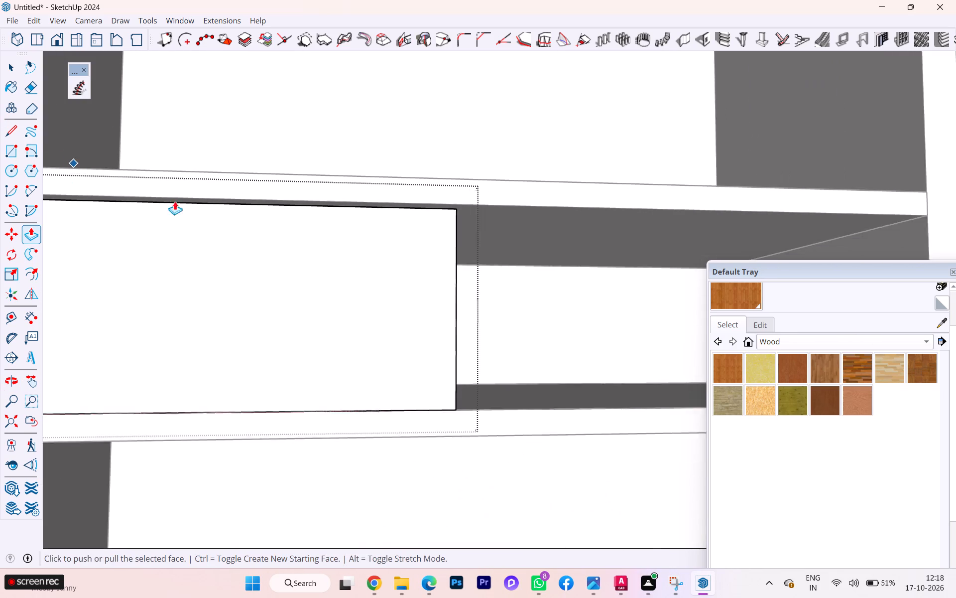
scroll(175, 201, "down", 1)
scroll(198, 210, "up", 3)
scroll(198, 210, "down", 6)
scroll(204, 223, "up", 1)
scroll(204, 224, "down", 4)
scroll(198, 234, "up", 3)
scroll(198, 234, "down", 5)
scroll(199, 239, "up", 1)
key("space")
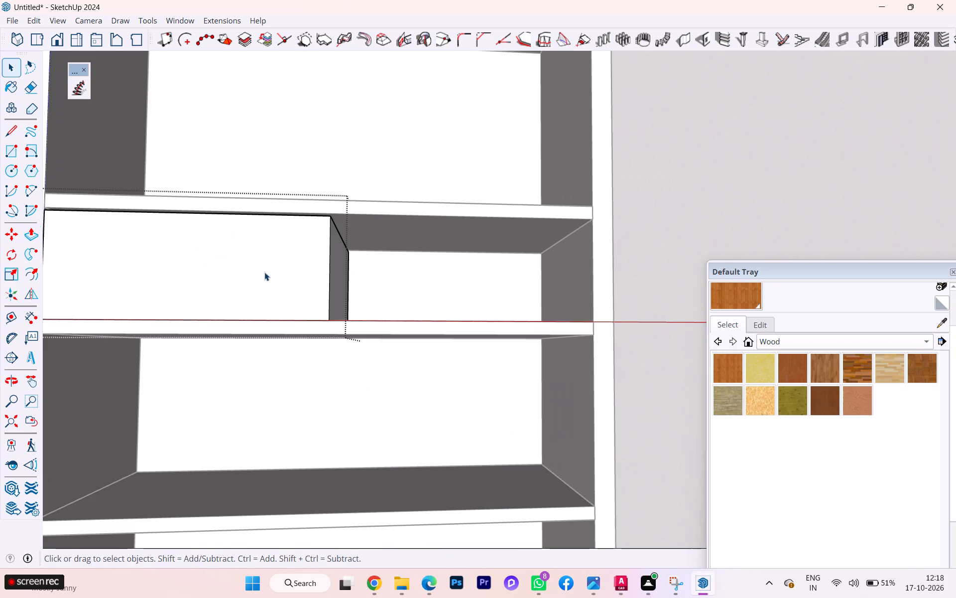
scroll(271, 274, "down", 2)
scroll(271, 274, "up", 2)
scroll(271, 274, "down", 7)
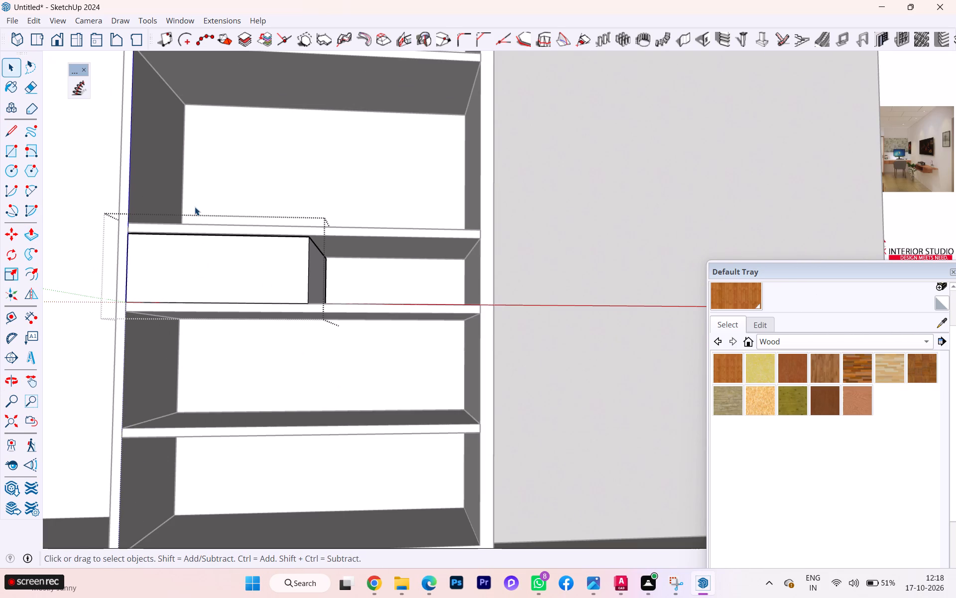
scroll(195, 207, "down", 3)
scroll(44, 205, "down", 6)
scroll(139, 239, "up", 1)
scroll(162, 238, "down", 3)
scroll(163, 238, "up", 3)
scroll(163, 238, "down", 1)
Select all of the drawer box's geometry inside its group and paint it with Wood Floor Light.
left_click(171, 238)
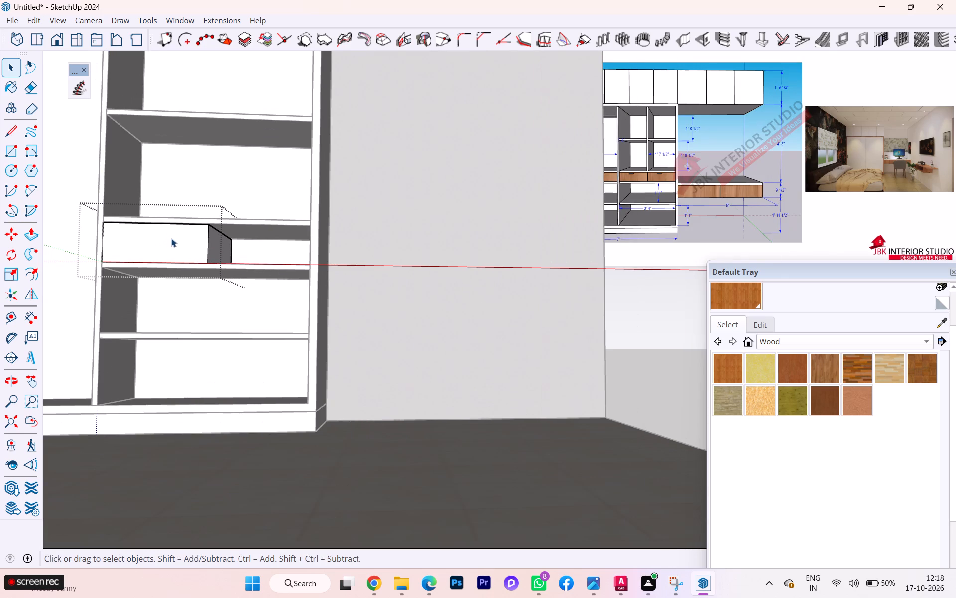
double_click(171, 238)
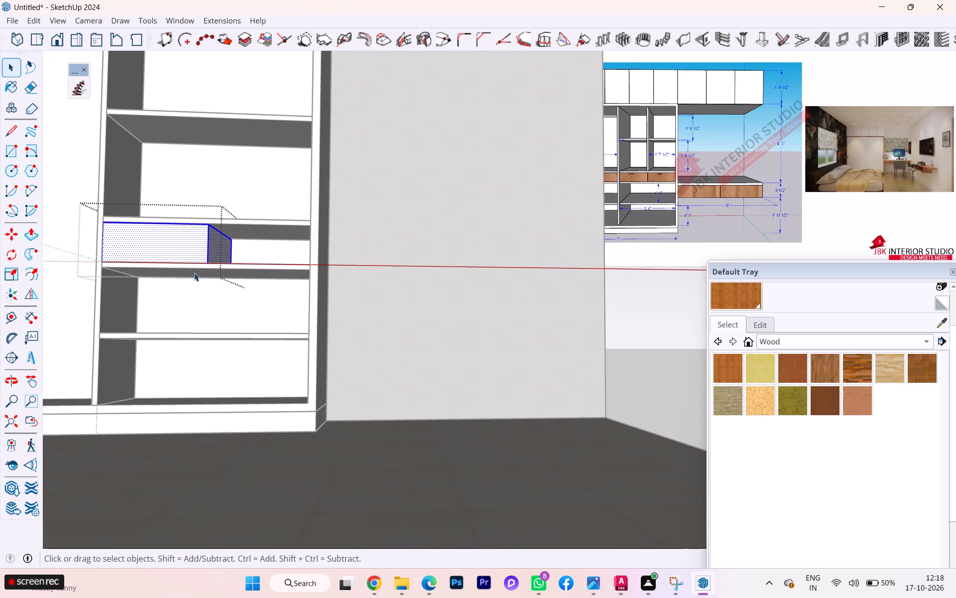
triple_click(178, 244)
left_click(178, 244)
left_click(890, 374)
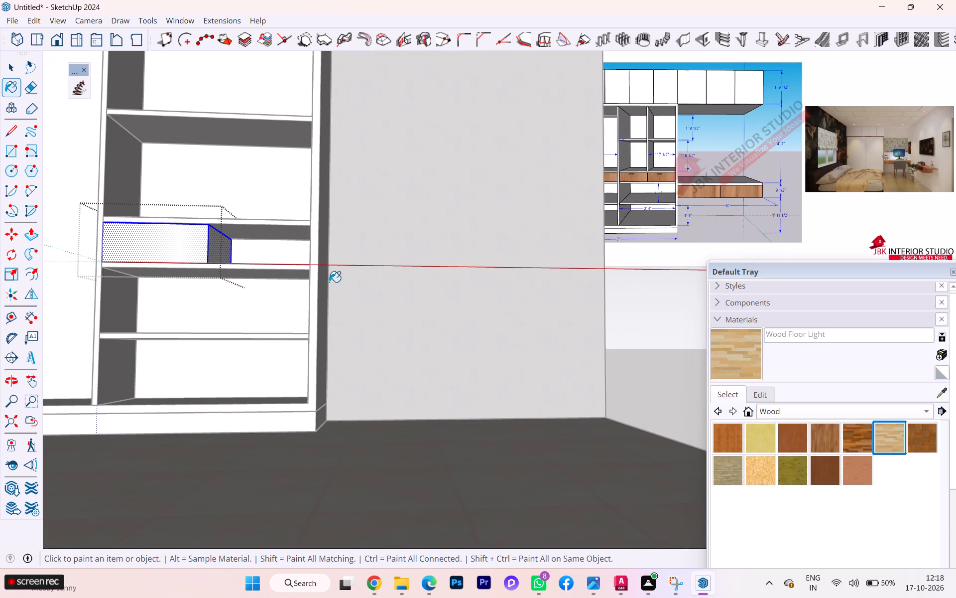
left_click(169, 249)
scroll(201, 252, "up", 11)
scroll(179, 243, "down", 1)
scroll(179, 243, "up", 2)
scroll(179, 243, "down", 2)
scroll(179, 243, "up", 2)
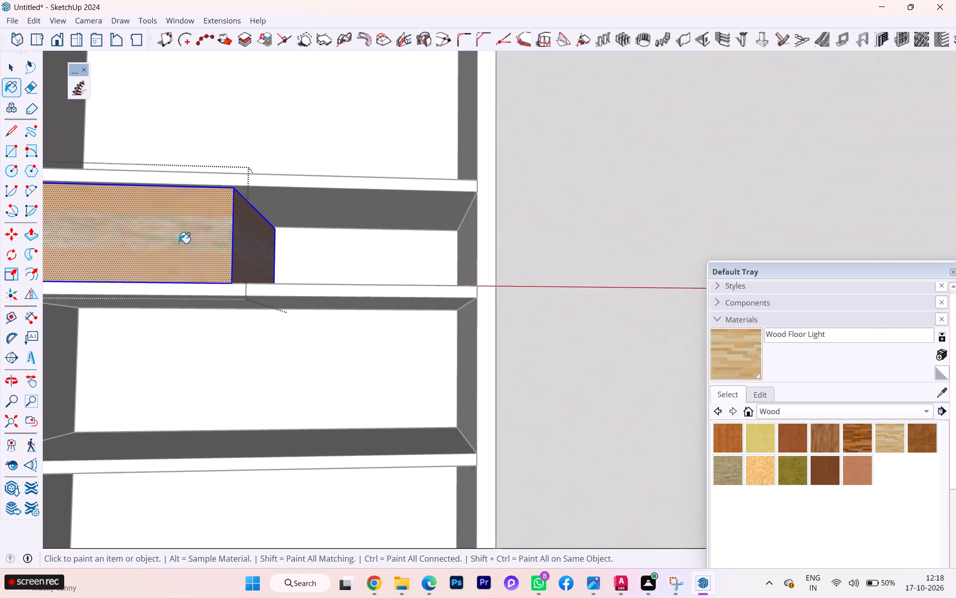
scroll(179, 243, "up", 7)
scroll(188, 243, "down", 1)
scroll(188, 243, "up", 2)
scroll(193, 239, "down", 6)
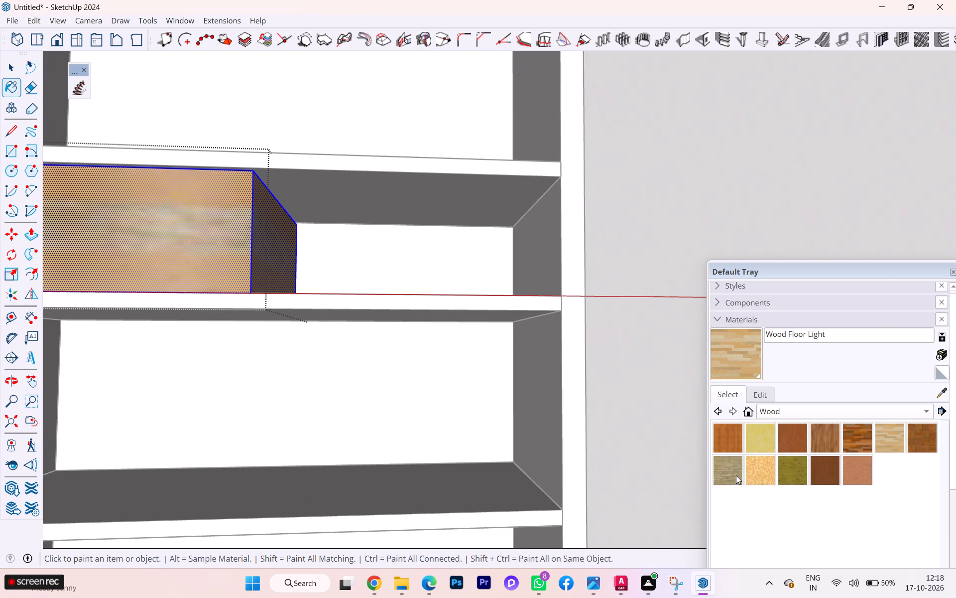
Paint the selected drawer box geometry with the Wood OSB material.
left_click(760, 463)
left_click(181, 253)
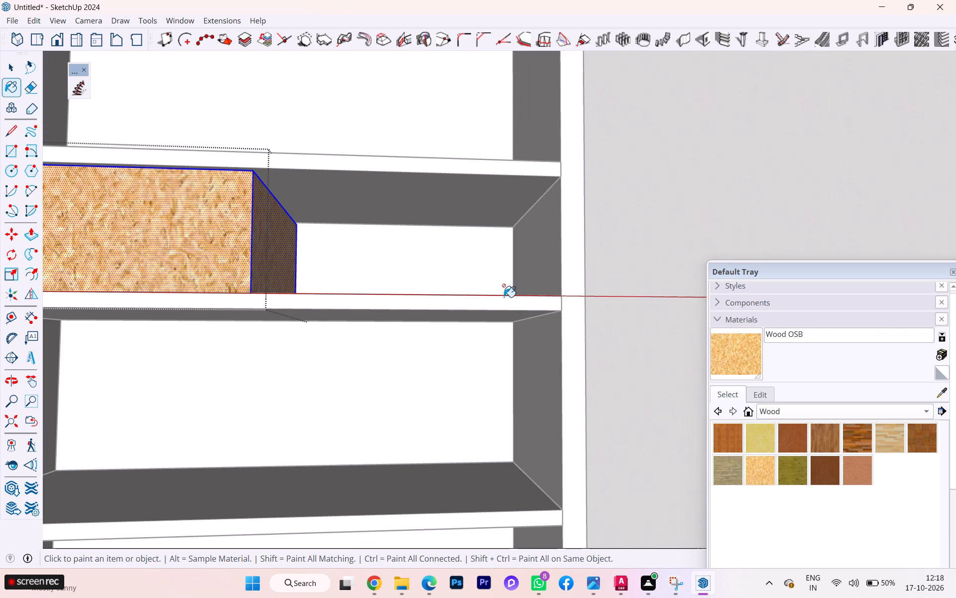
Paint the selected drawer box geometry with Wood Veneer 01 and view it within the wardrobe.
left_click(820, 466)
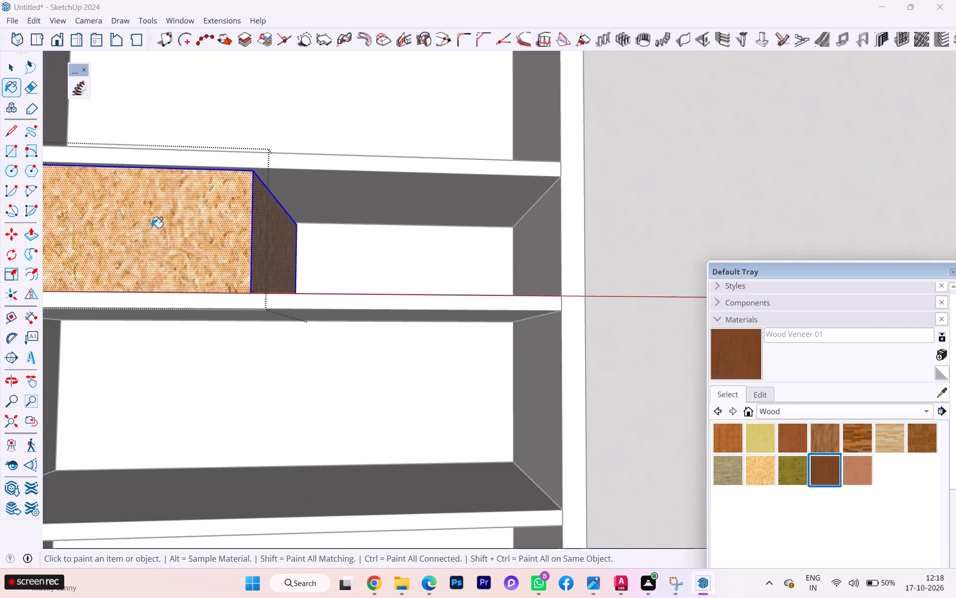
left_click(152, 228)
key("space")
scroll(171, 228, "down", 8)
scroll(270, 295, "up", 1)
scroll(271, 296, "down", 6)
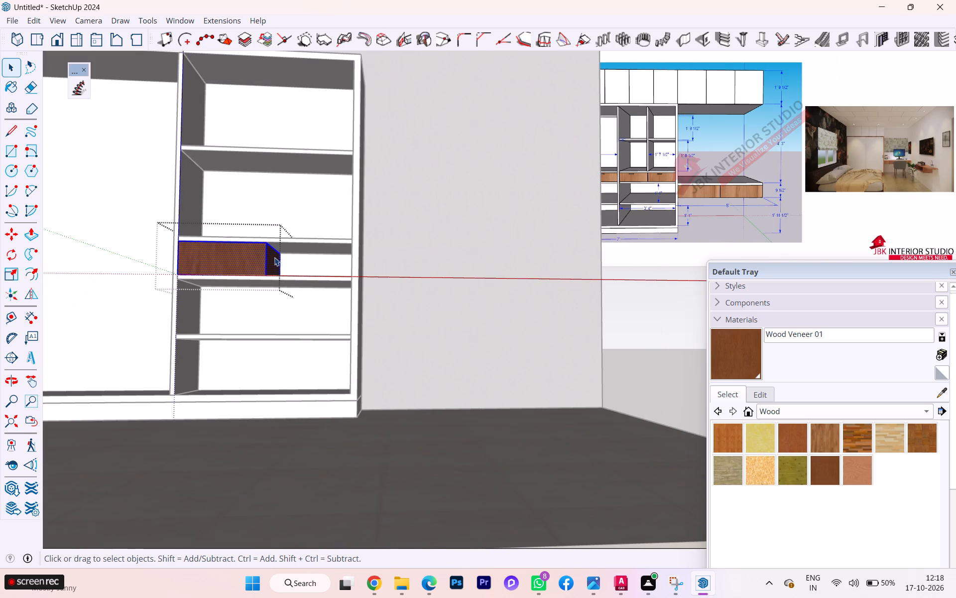
Paint the selected drawer box geometry with Wood Veneer 02 and close its group.
left_click(848, 465)
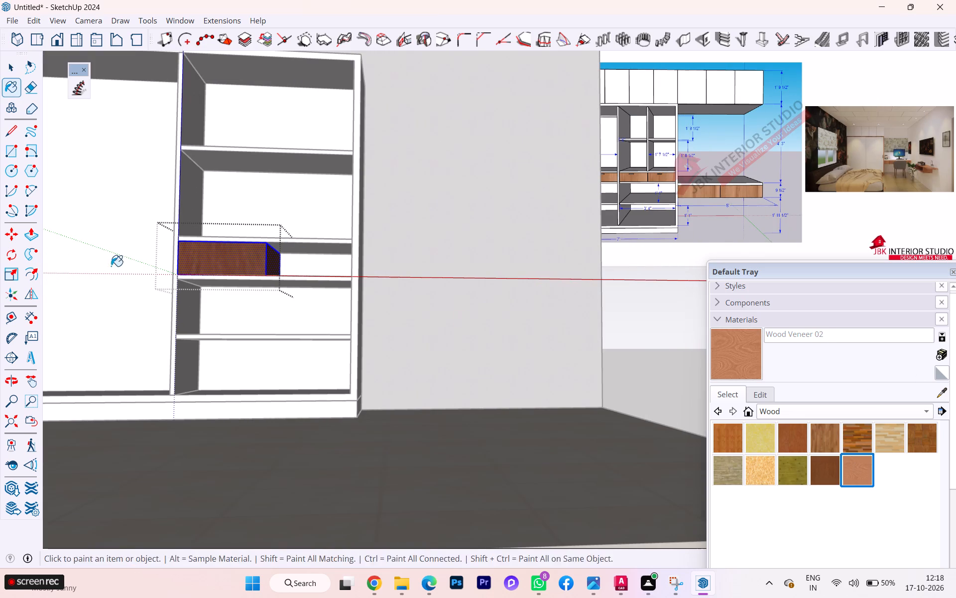
left_click(235, 266)
scroll(269, 252, "up", 4)
scroll(318, 263, "down", 3)
scroll(318, 263, "up", 4)
key("space")
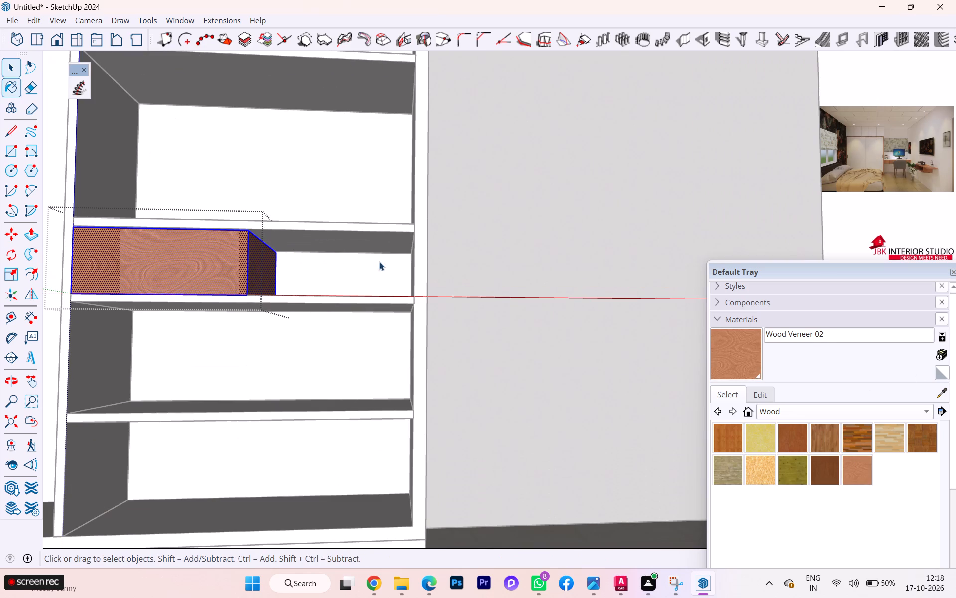
left_click(942, 409)
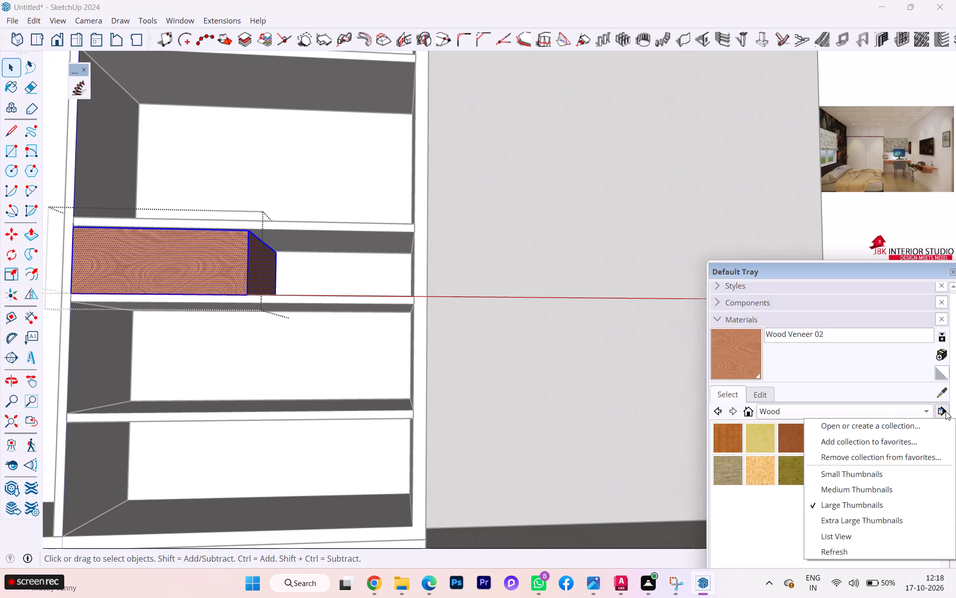
left_click(923, 413)
left_click(677, 412)
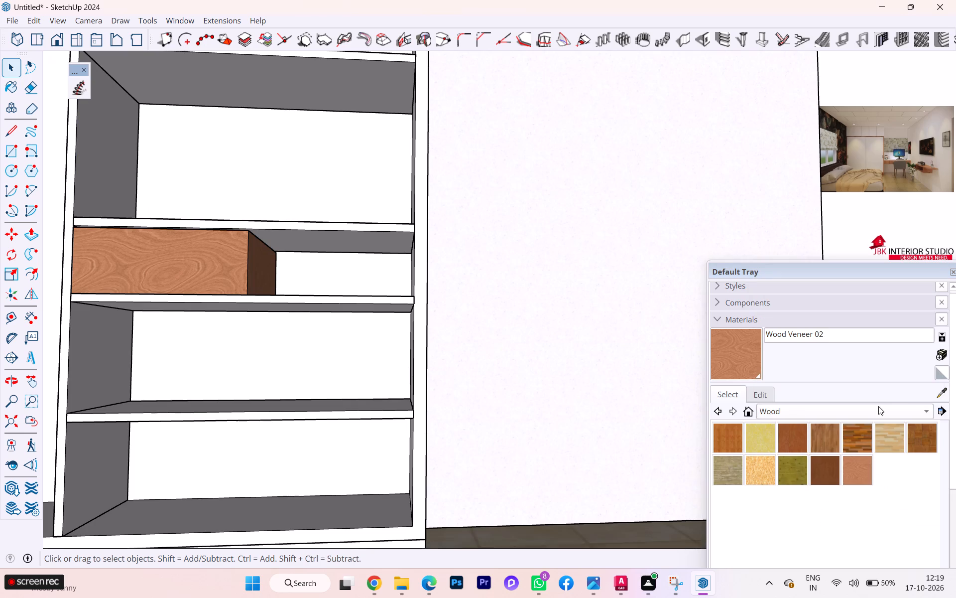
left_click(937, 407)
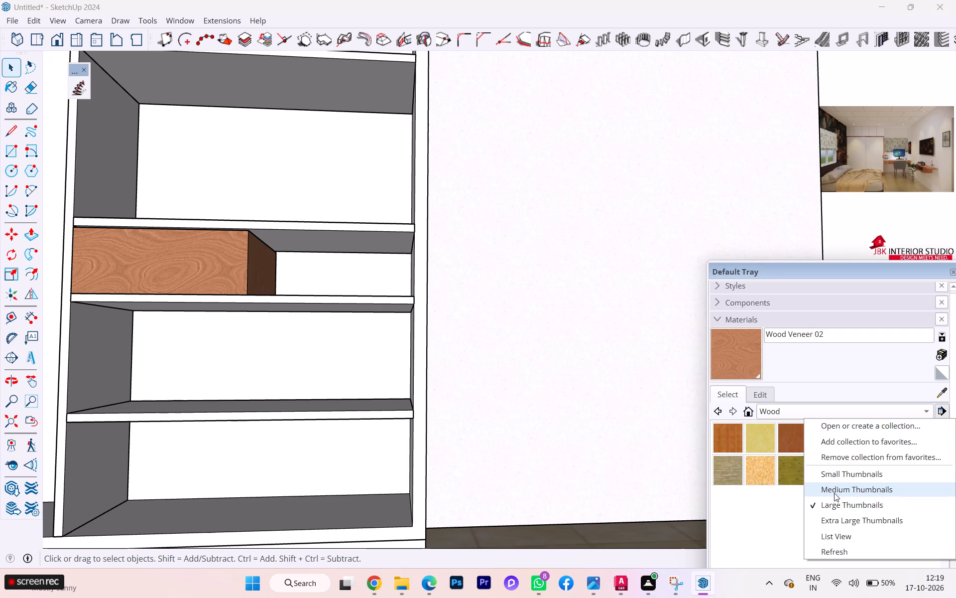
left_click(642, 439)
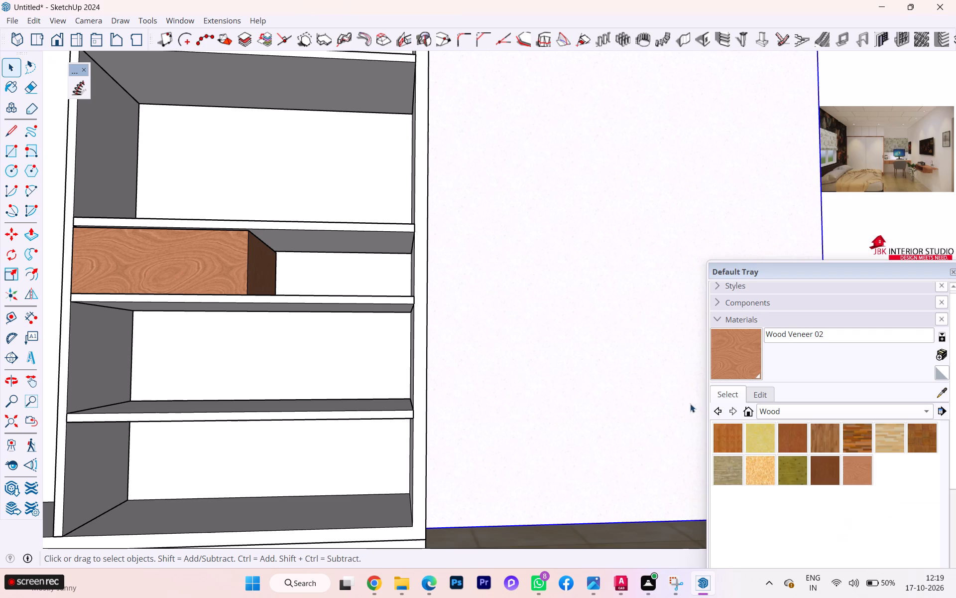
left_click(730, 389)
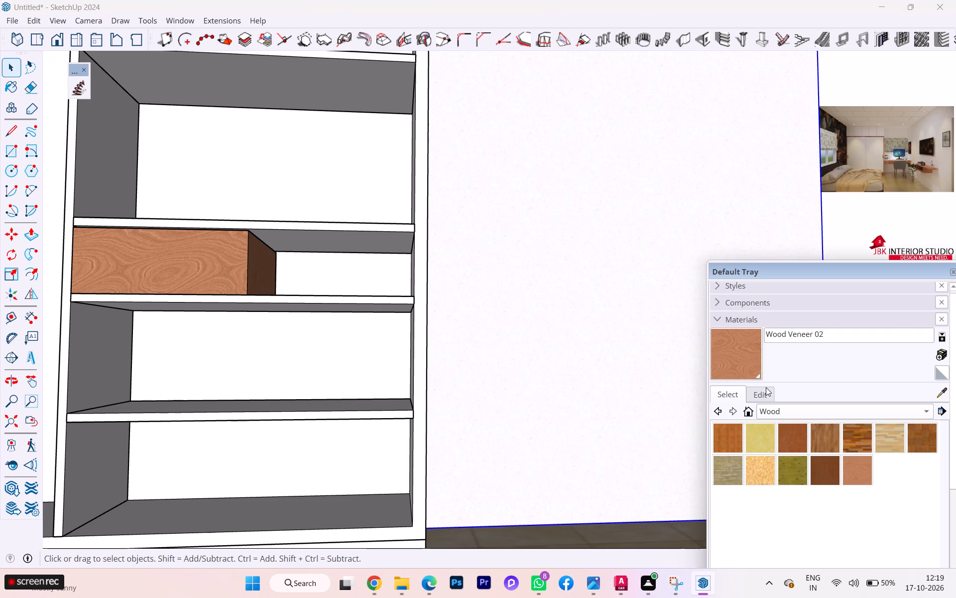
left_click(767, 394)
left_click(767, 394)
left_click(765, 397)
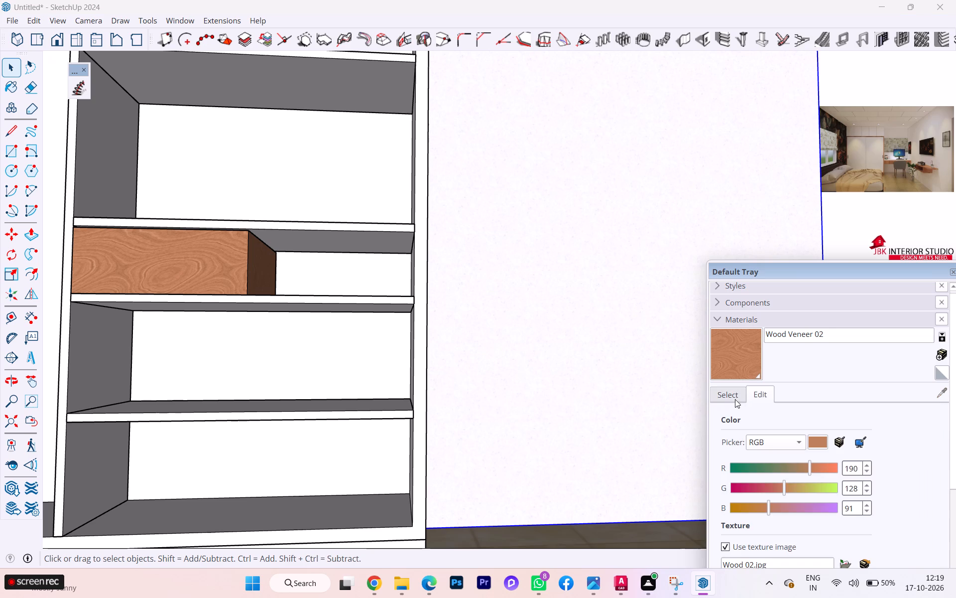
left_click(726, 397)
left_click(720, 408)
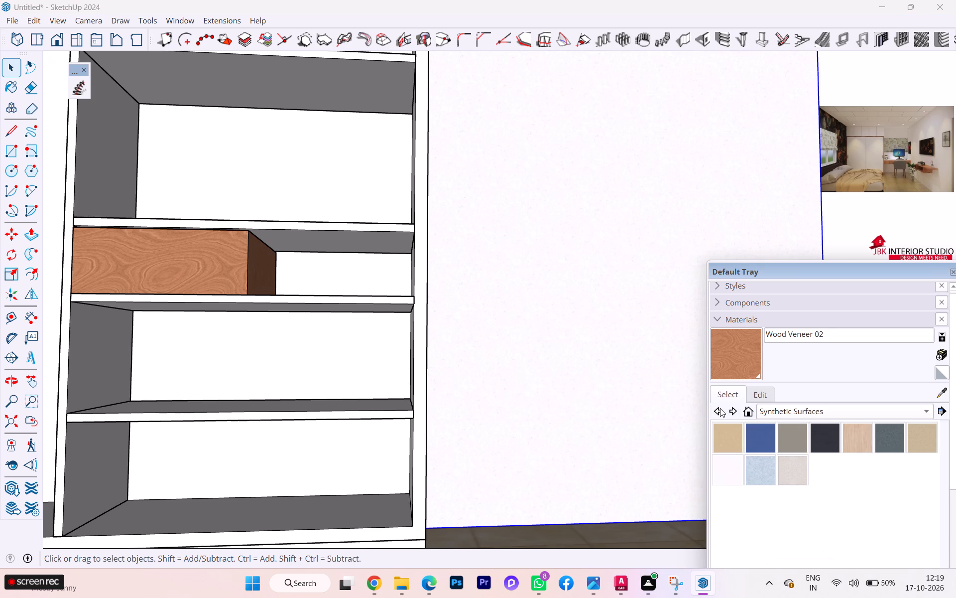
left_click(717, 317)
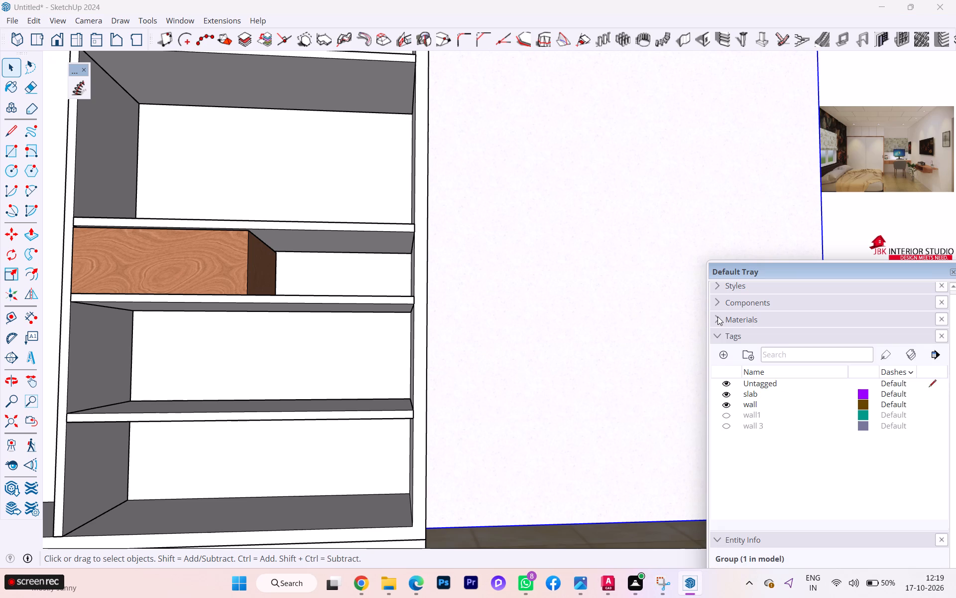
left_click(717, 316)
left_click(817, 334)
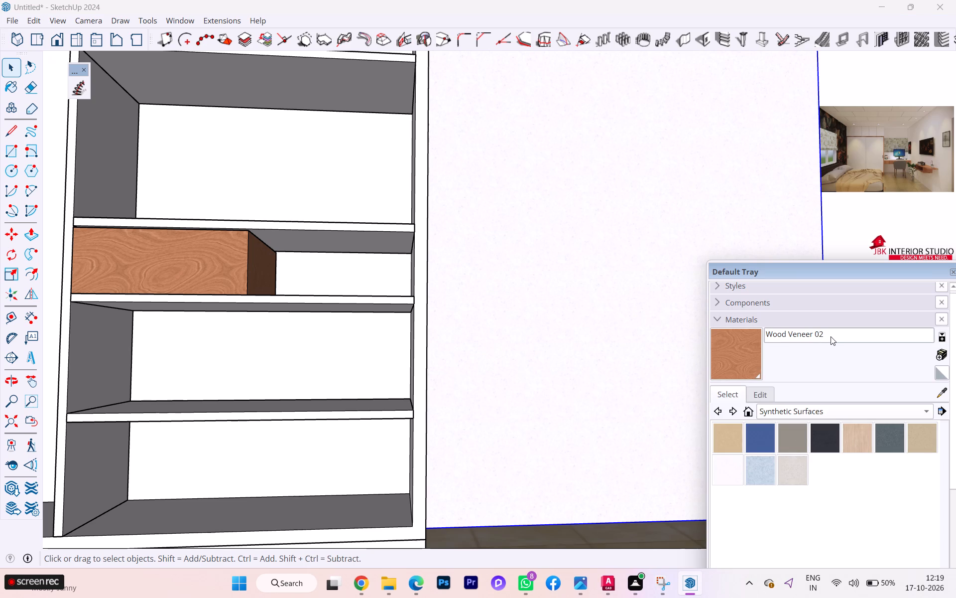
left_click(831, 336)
Show the materials used in the model and purge the unused ones.
left_click(828, 408)
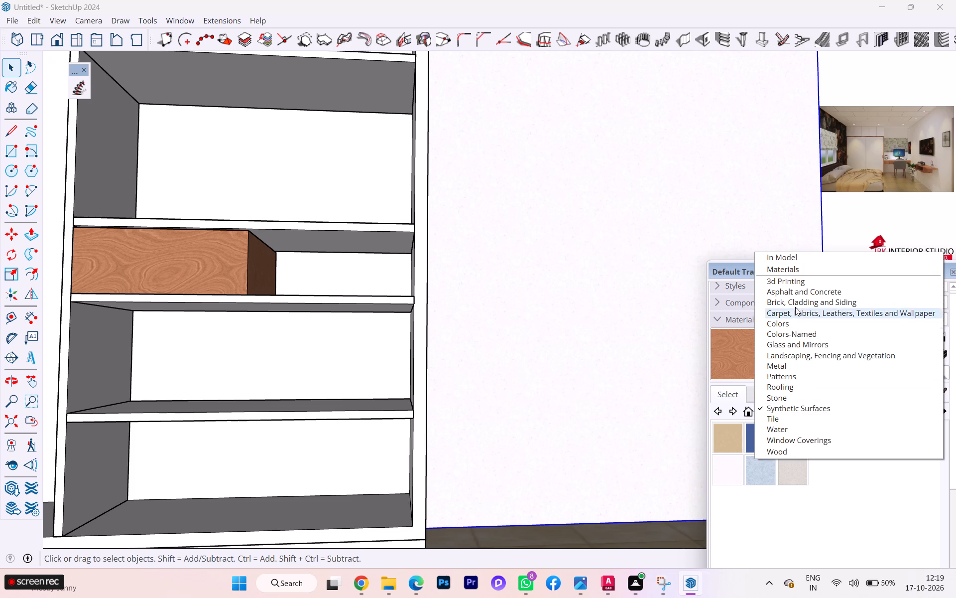
left_click(787, 259)
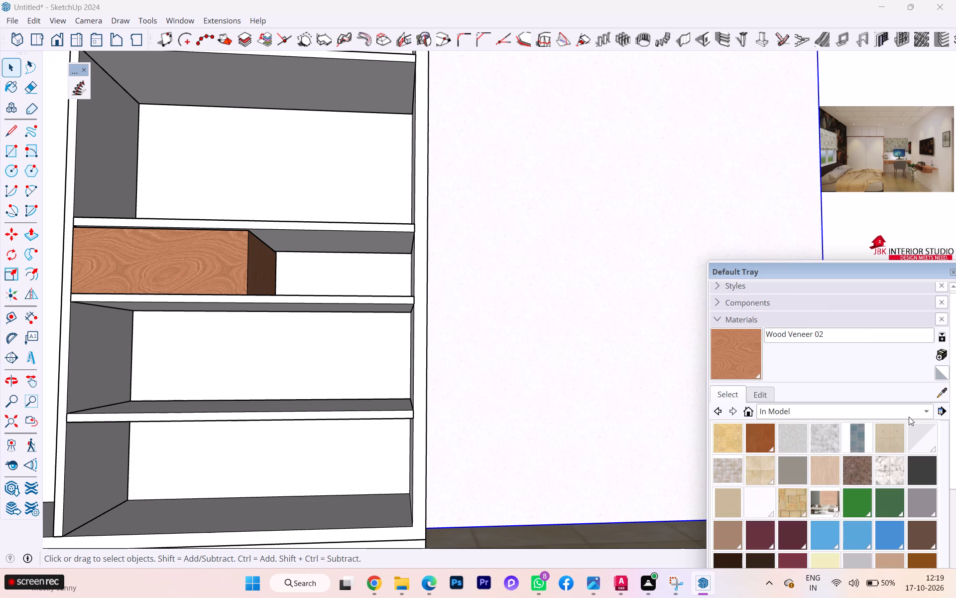
left_click(938, 411)
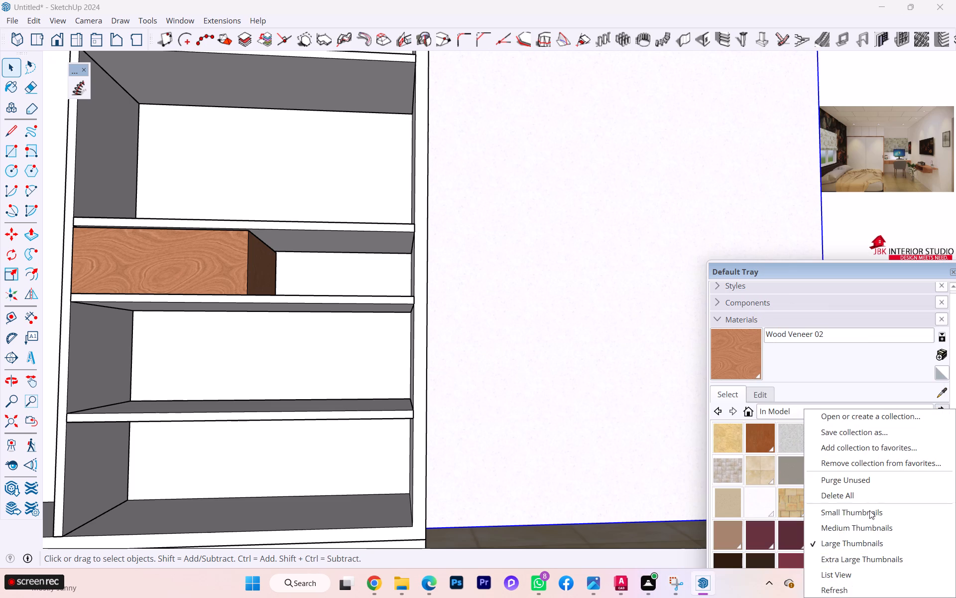
left_click(843, 481)
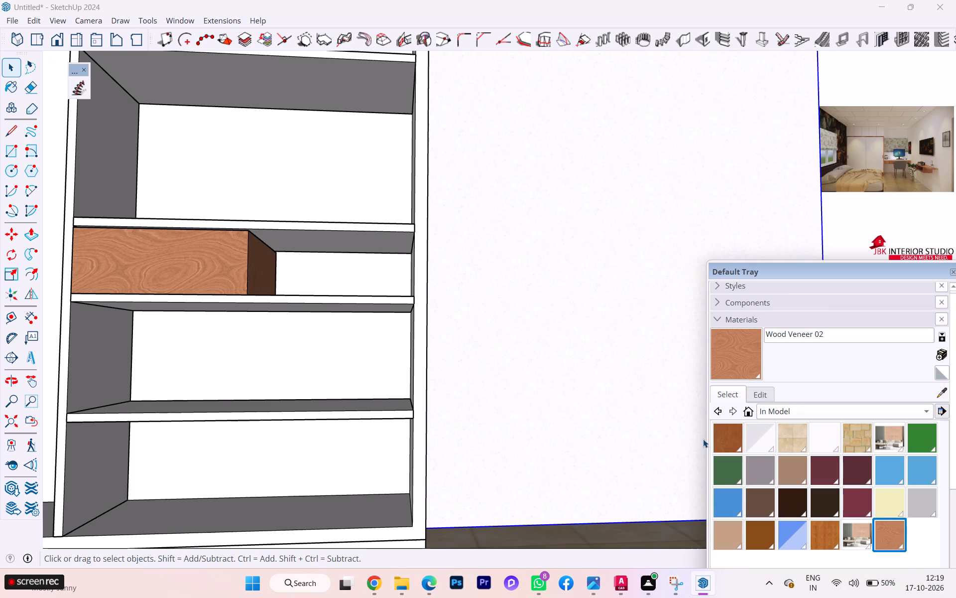
left_click(753, 416)
Clear the selection and examine the veneered drawer box within the wardrobe against the reference drawing.
scroll(166, 251, "up", 4)
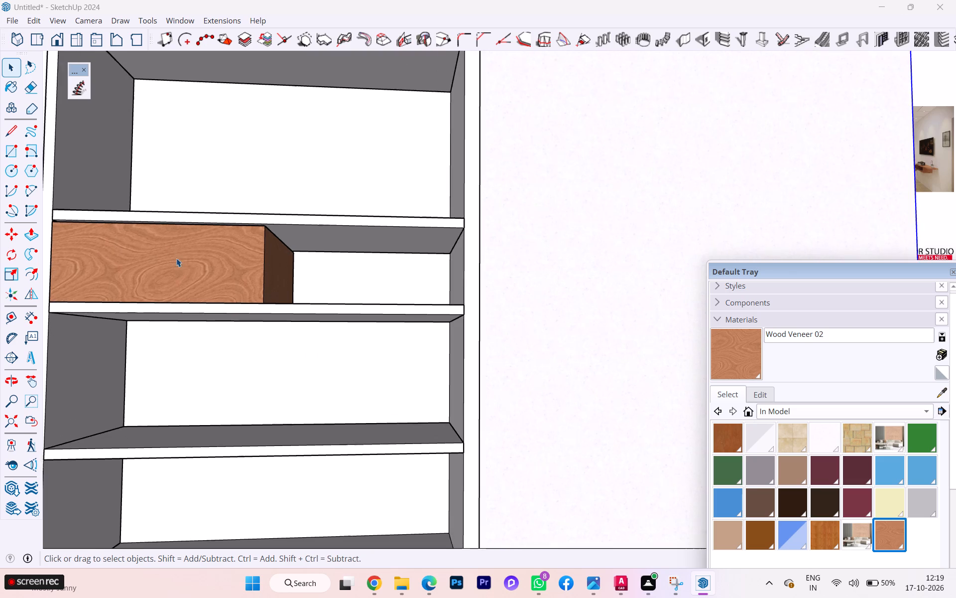
scroll(305, 279, "down", 5)
scroll(305, 279, "up", 6)
scroll(305, 279, "down", 1)
scroll(305, 281, "up", 1)
scroll(306, 285, "down", 12)
key("space")
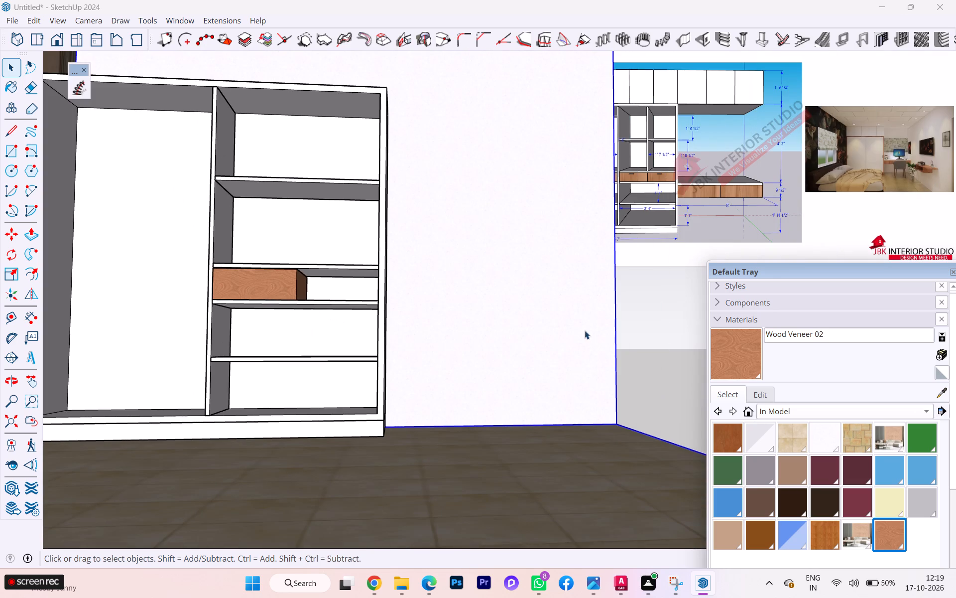
left_click(645, 329)
scroll(10, 25, "down", 2)
scroll(22, 63, "up", 1)
scroll(30, 81, "down", 1)
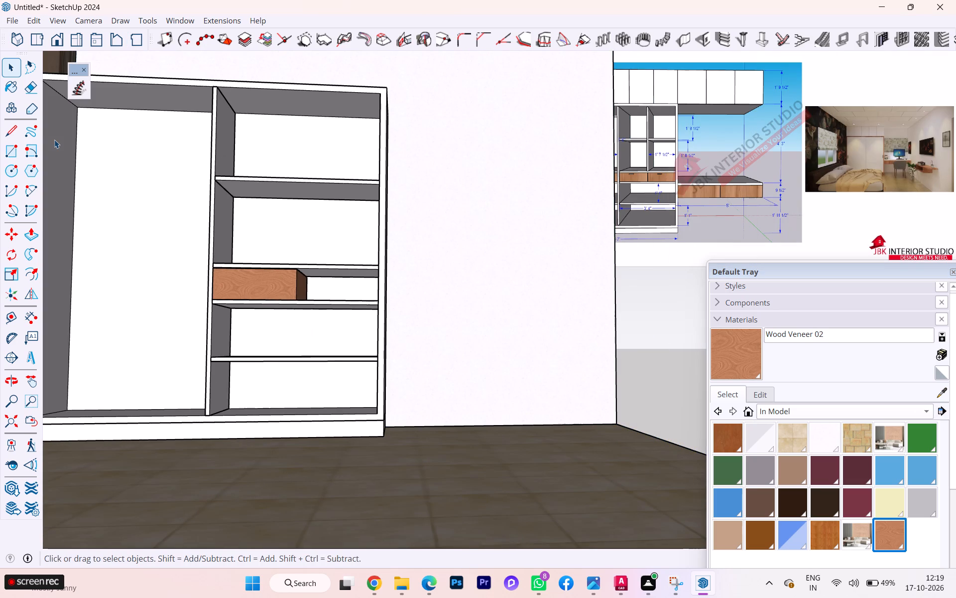
Open the drawer box's group and draw a small circle on the upper left part of its front face.
scroll(235, 275, "up", 5)
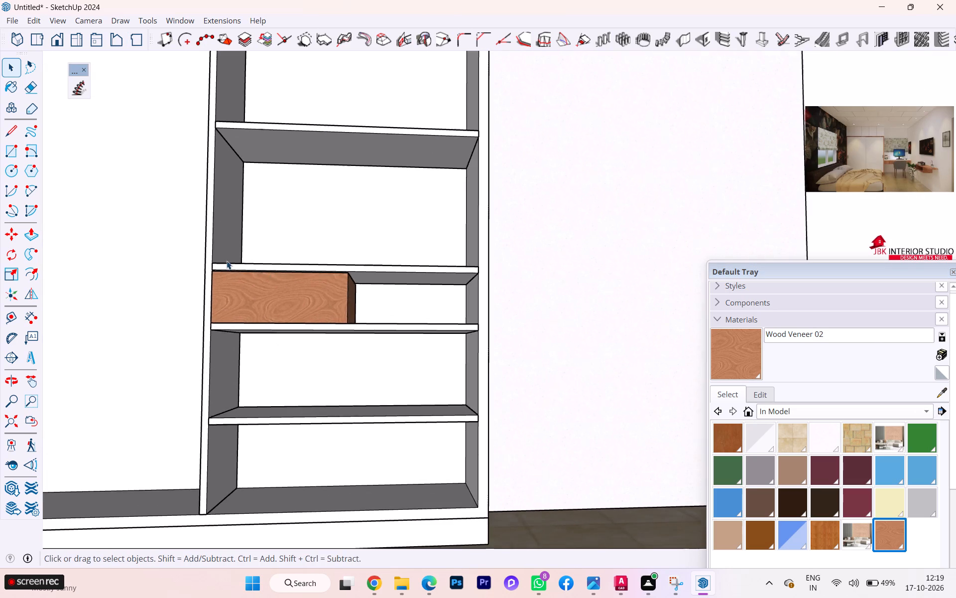
scroll(271, 270, "up", 2)
scroll(261, 286, "down", 1)
middle_click_drag(259, 289, 234, 346)
scroll(255, 323, "up", 10)
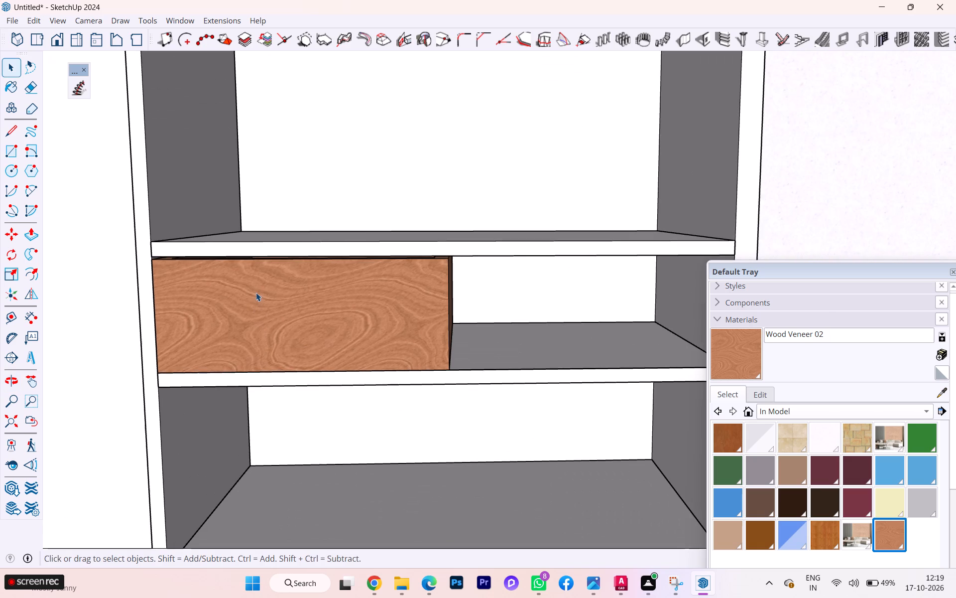
scroll(249, 297, "down", 1)
scroll(249, 296, "up", 4)
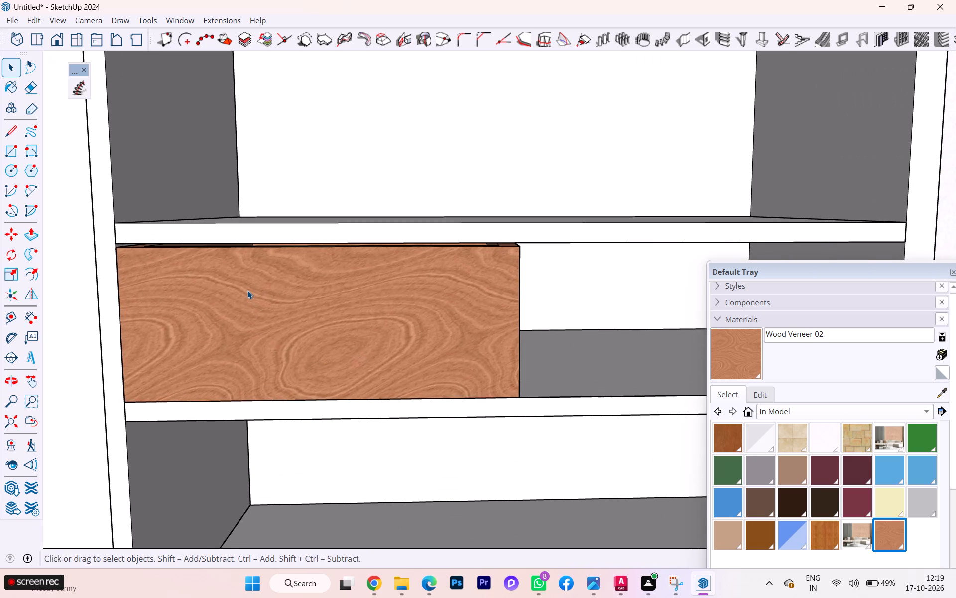
scroll(247, 290, "up", 1)
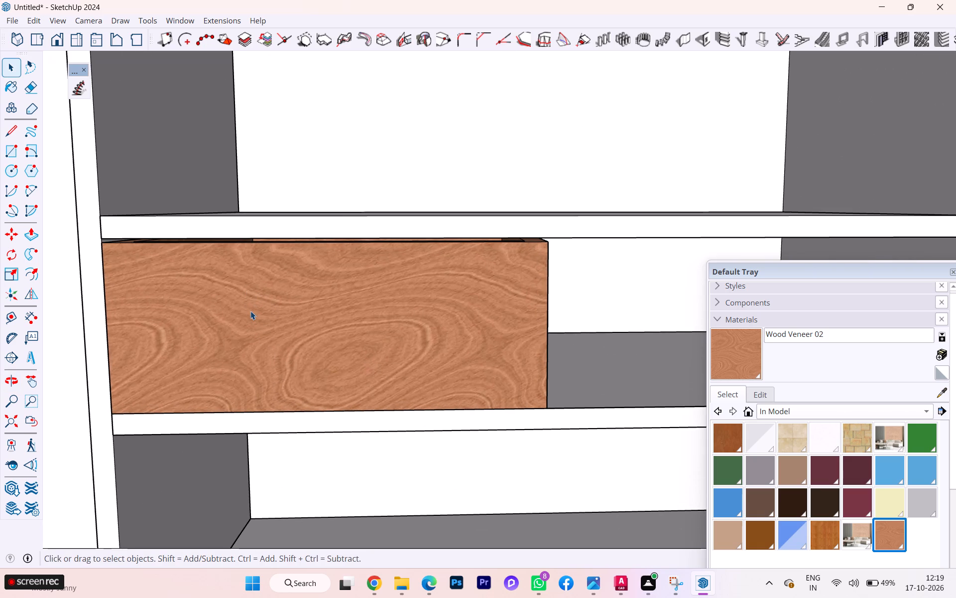
scroll(249, 307, "down", 1)
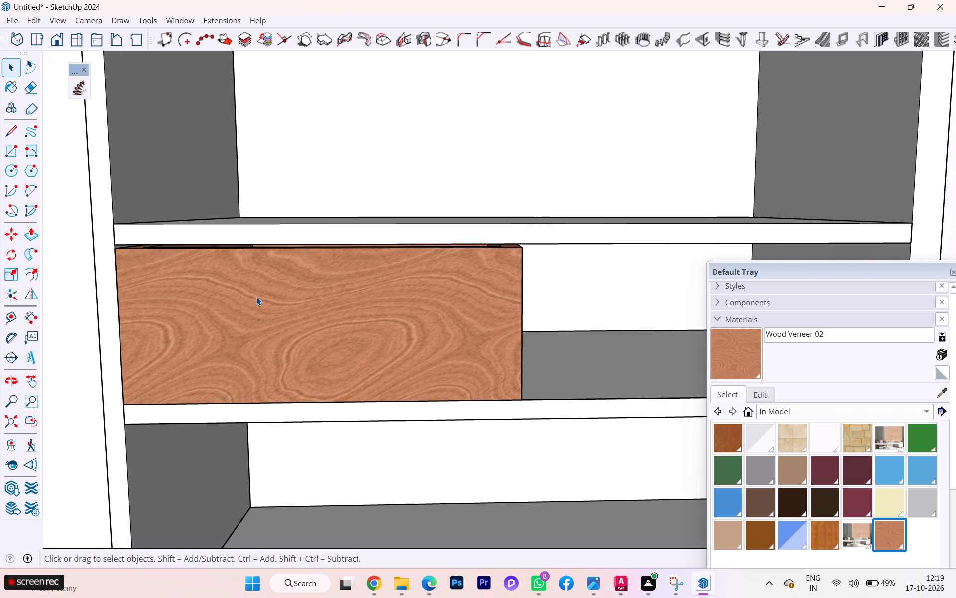
double_click(256, 298)
left_click(252, 303)
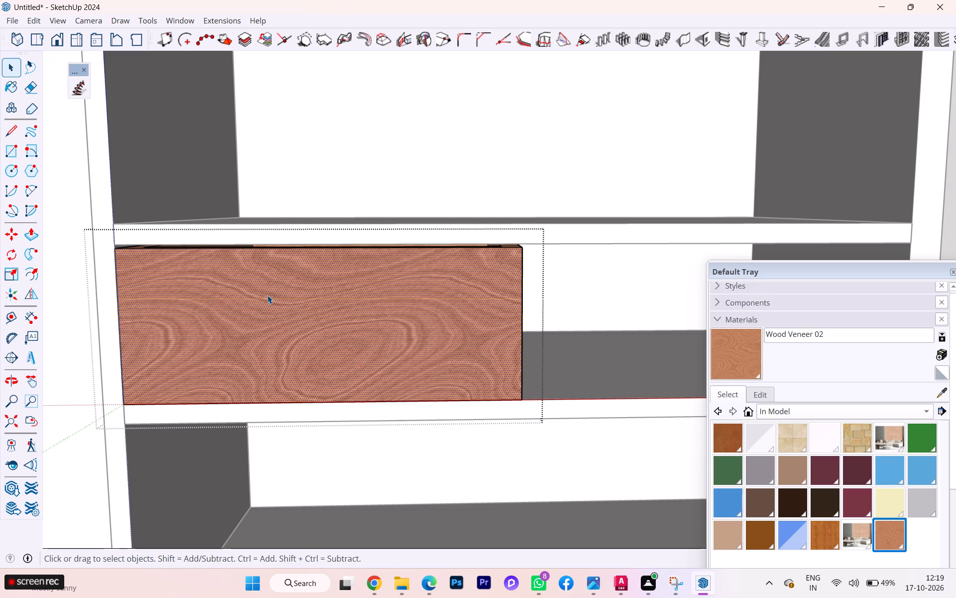
key("c")
key("Return")
left_click(16, 175)
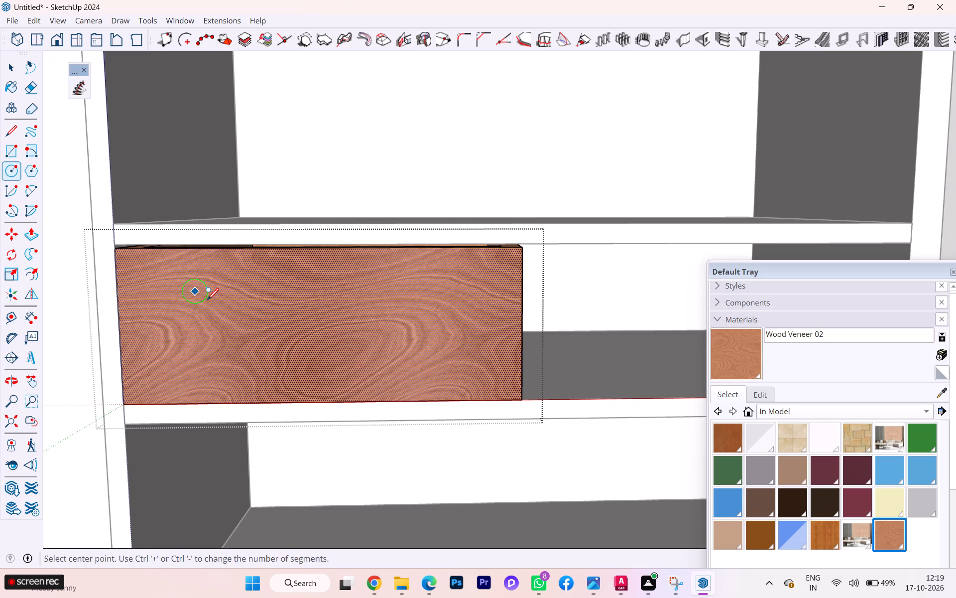
left_click(215, 305)
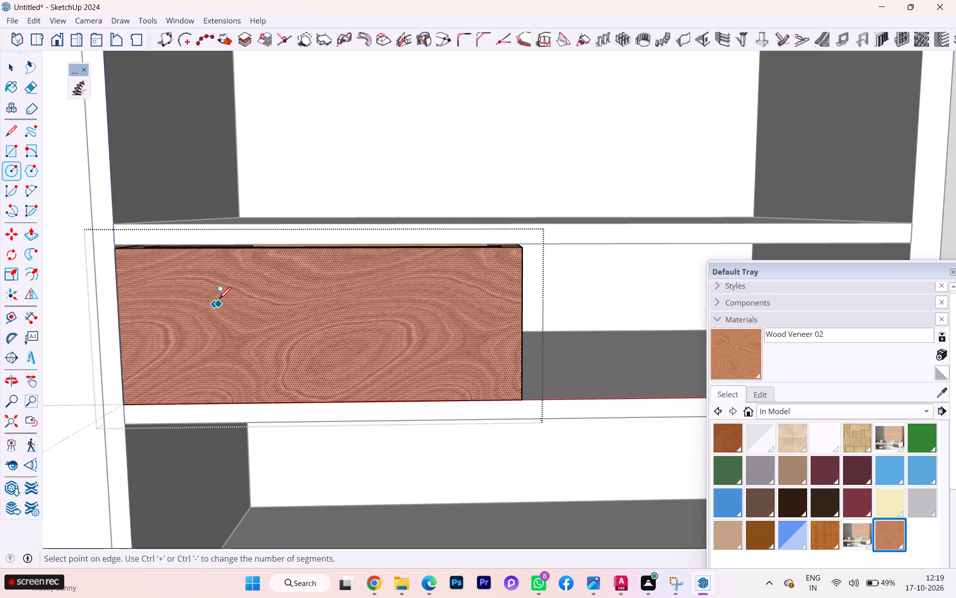
scroll(213, 304, "up", 5)
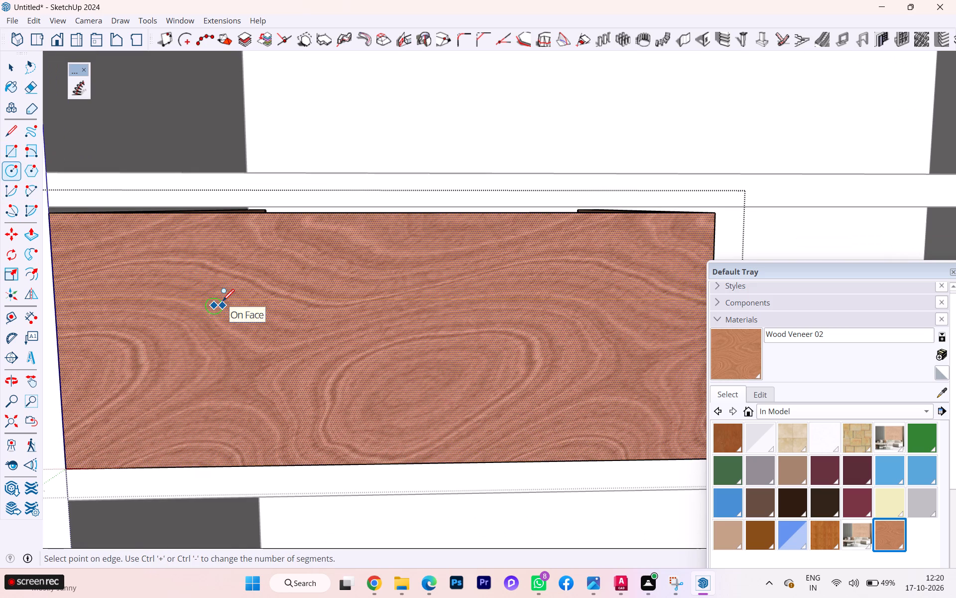
left_click(223, 300)
key("space")
scroll(244, 305, "down", 2)
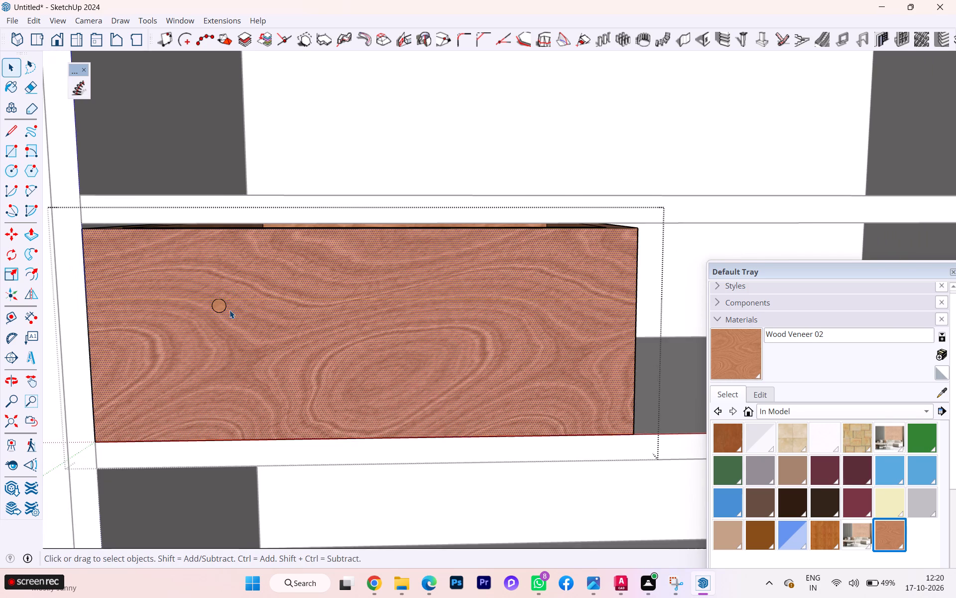
Draw a three-segment line path from the circle's centre: short edge outward from the face, long edge parallel to the drawer front, short return edge.
scroll(228, 308, "up", 1)
key("l")
key("Return")
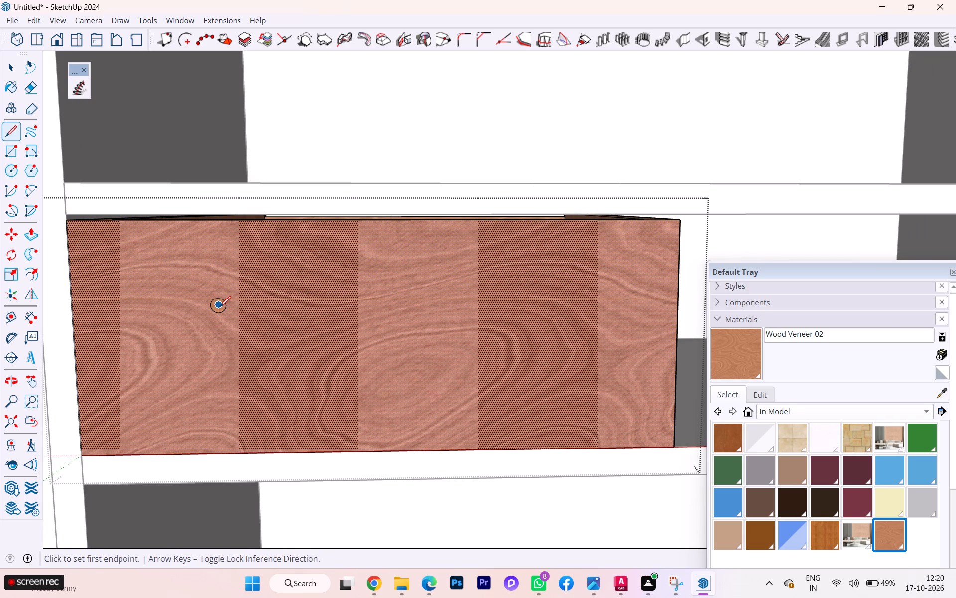
left_click(218, 307)
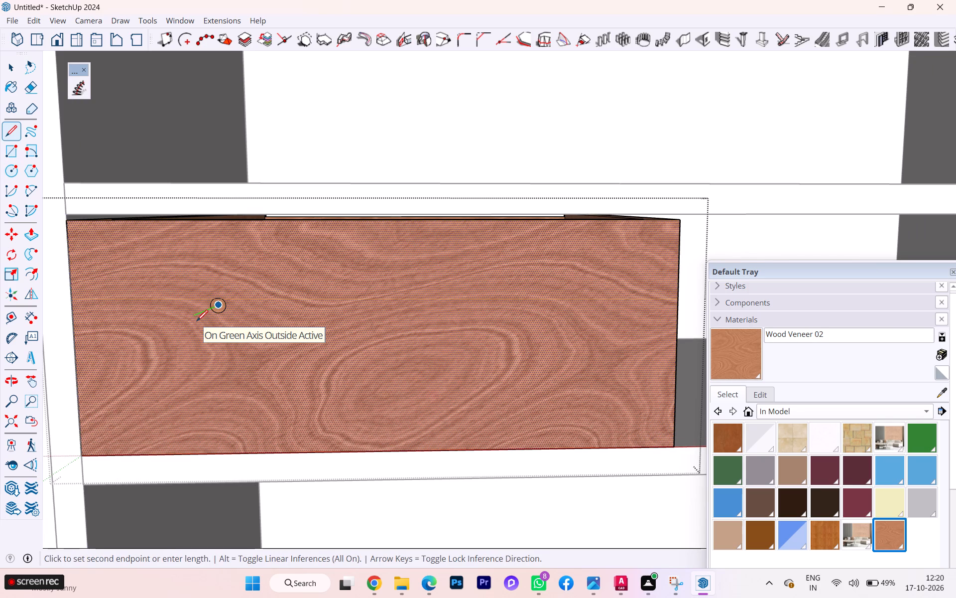
left_click(197, 321)
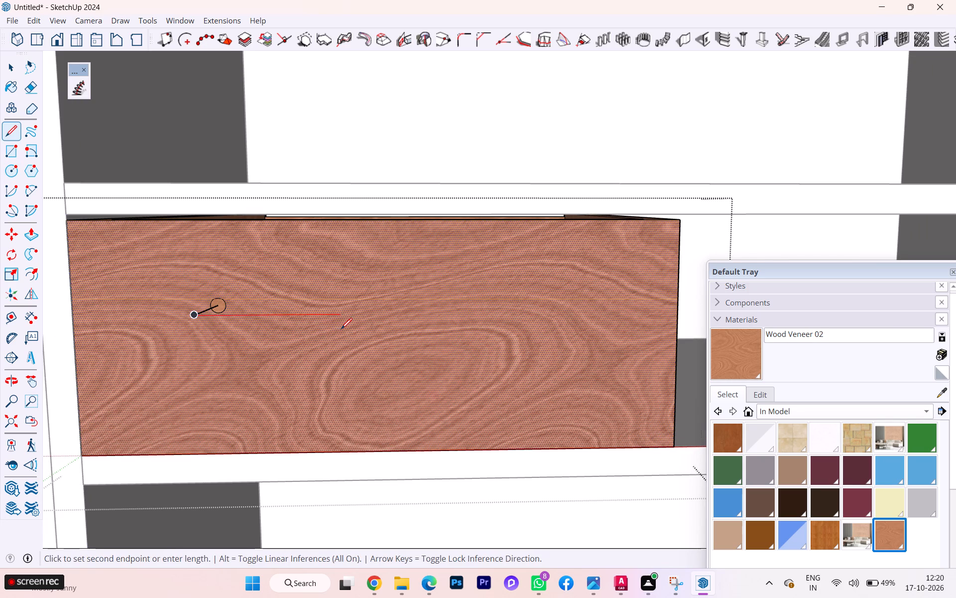
left_click(354, 316)
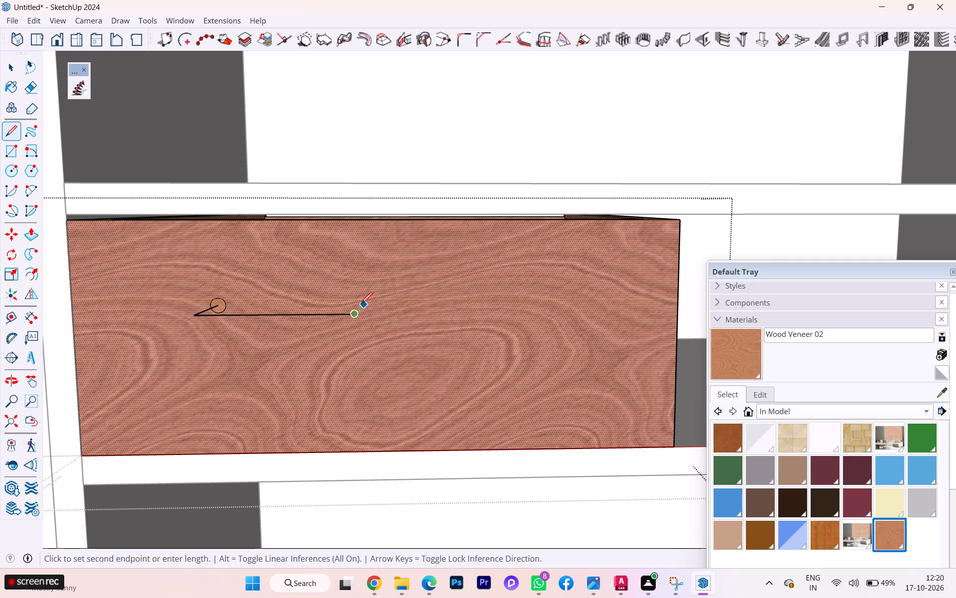
left_click(364, 300)
key("n")
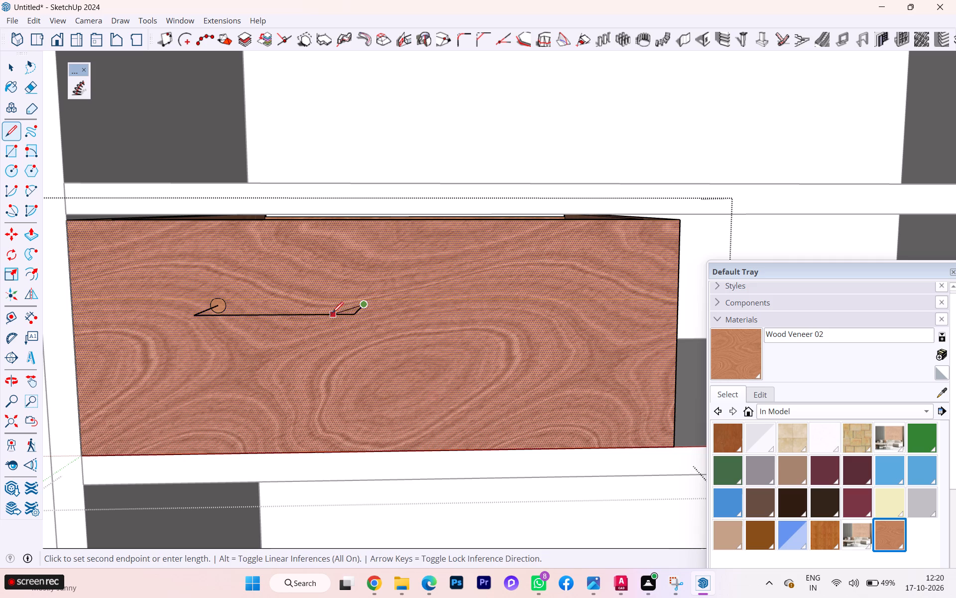
key("Escape")
scroll(322, 308, "up", 3)
key("Escape")
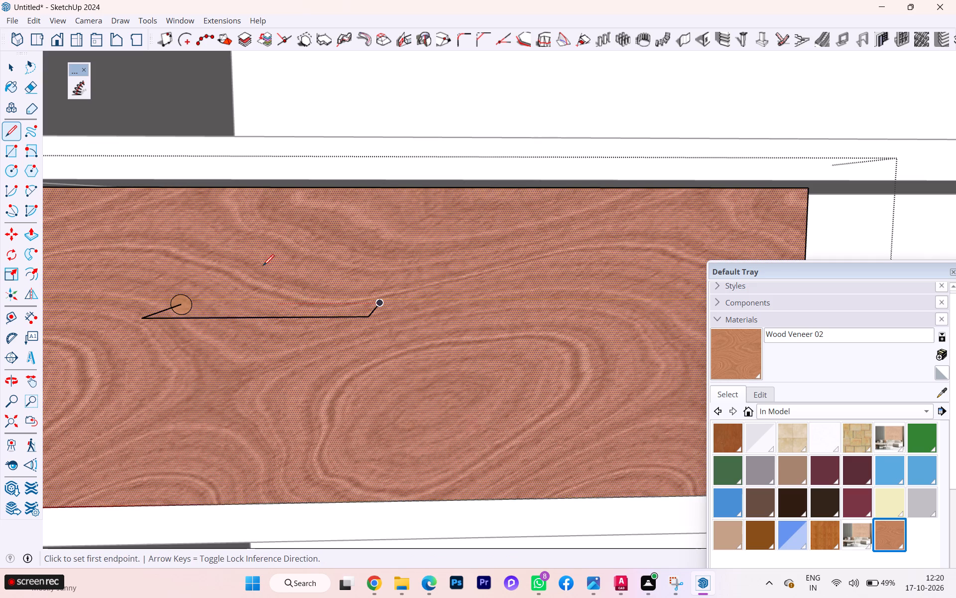
Copy the small circle from the start of the handle path to the free end of its return edge.
left_click(18, 72)
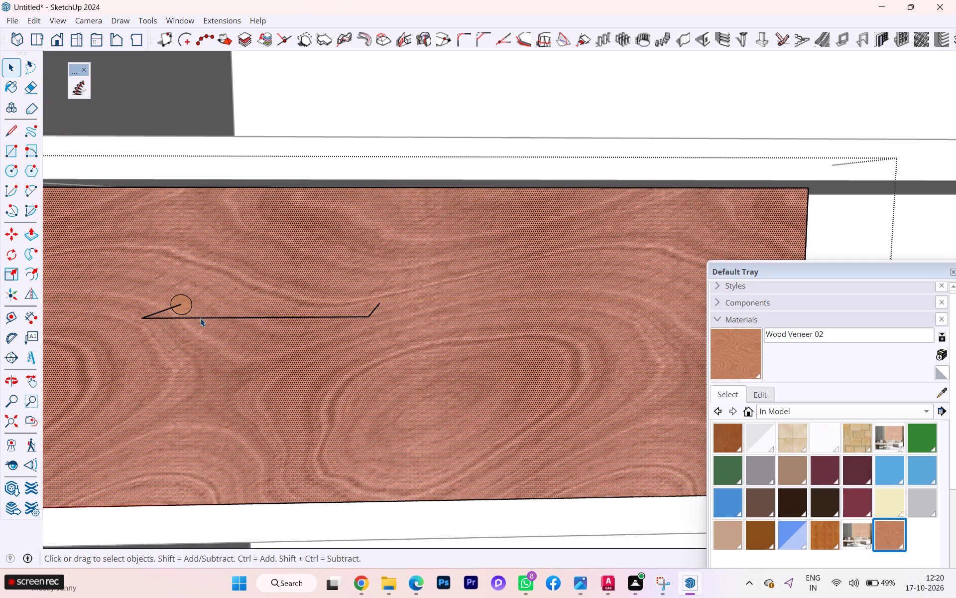
left_click(189, 303)
left_click(189, 305)
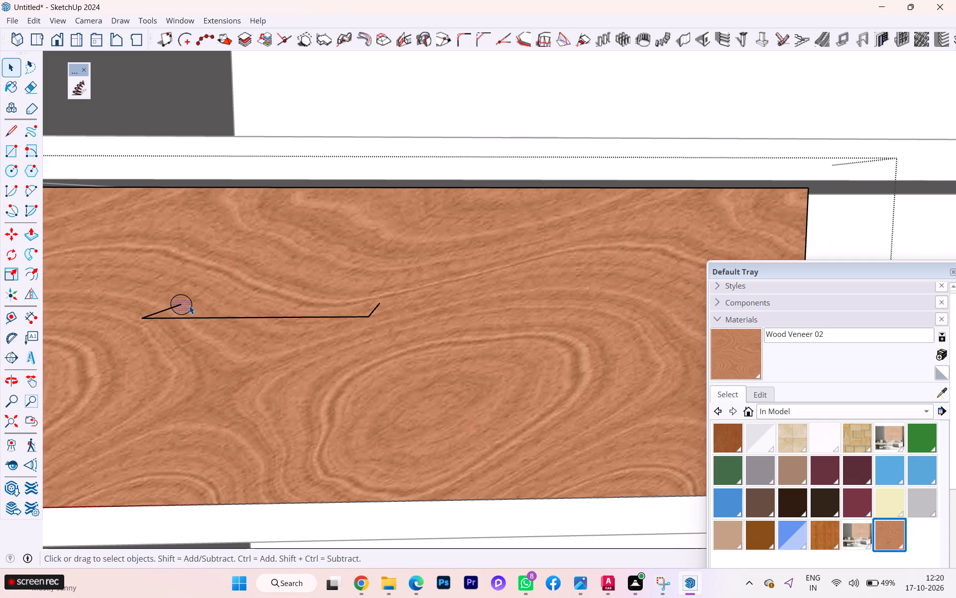
left_click(189, 306)
double_click(191, 309)
left_click(189, 310)
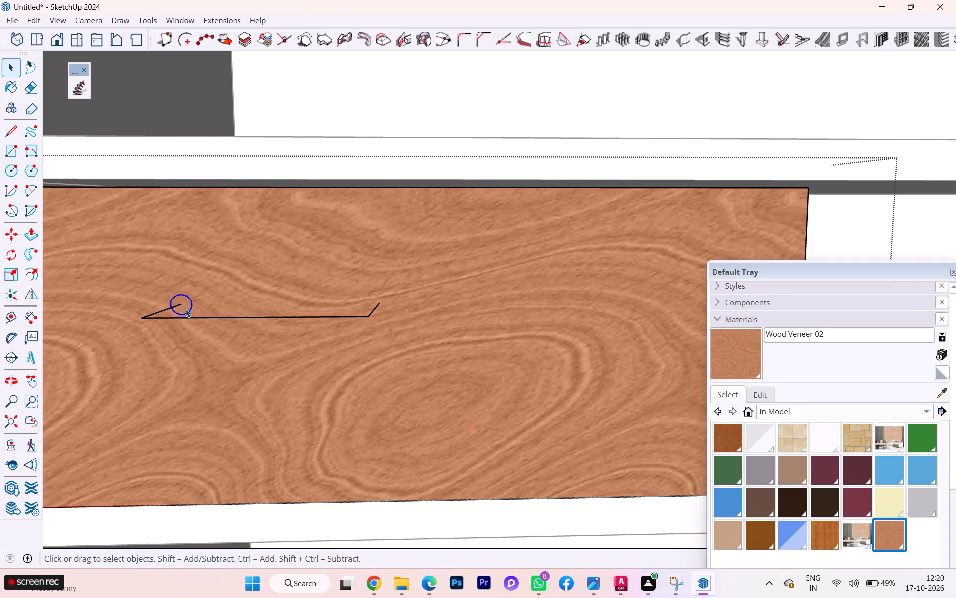
key("m")
key("Return")
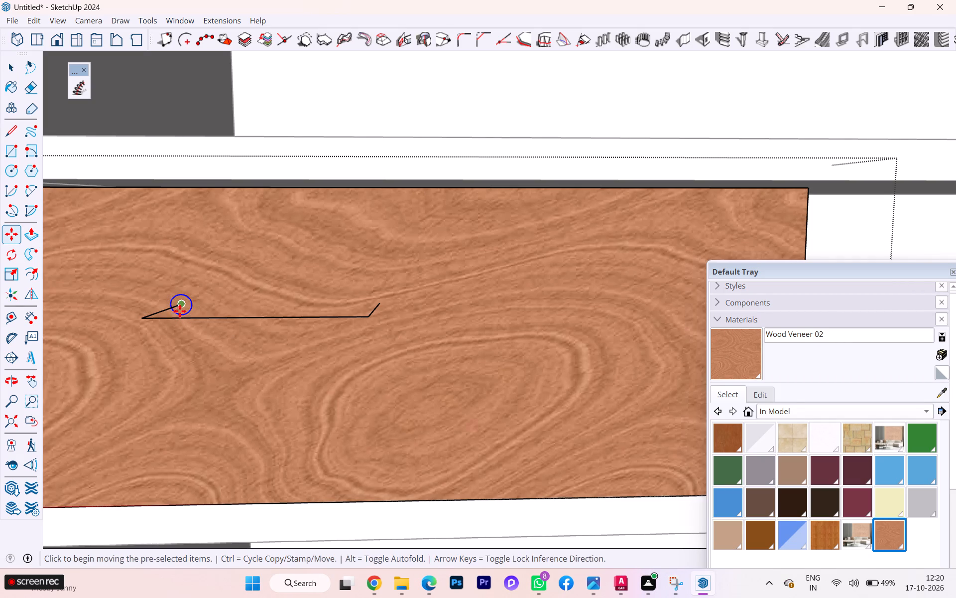
left_click(182, 309)
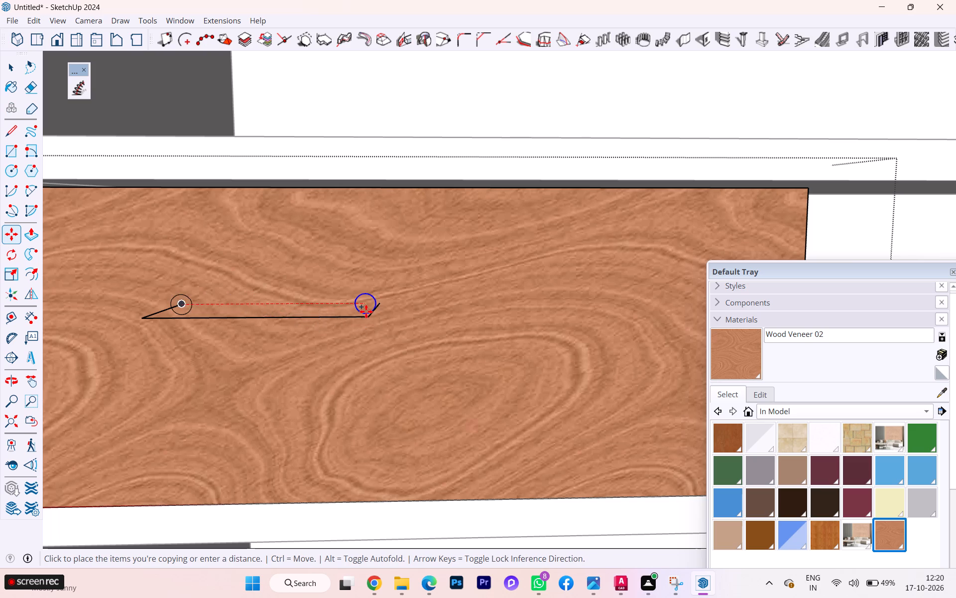
scroll(366, 311, "up", 6)
left_click(387, 301)
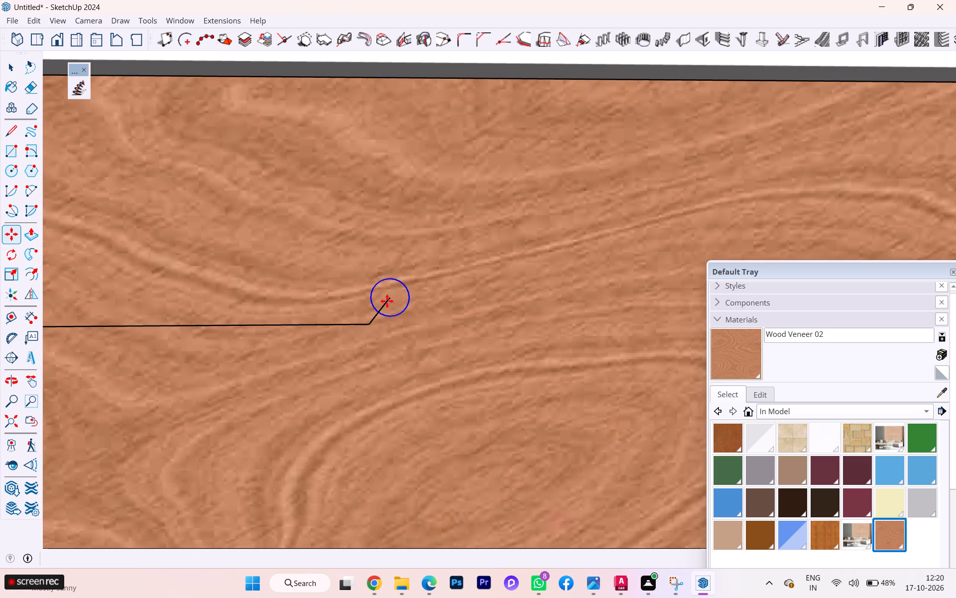
key("space")
Weld the three edges of the handle path into a single curve.
scroll(368, 313, "down", 3)
scroll(367, 313, "up", 2)
scroll(367, 313, "down", 2)
scroll(367, 313, "up", 1)
scroll(367, 313, "down", 1)
scroll(377, 313, "up", 1)
scroll(377, 313, "down", 4)
scroll(381, 313, "up", 1)
scroll(381, 313, "down", 1)
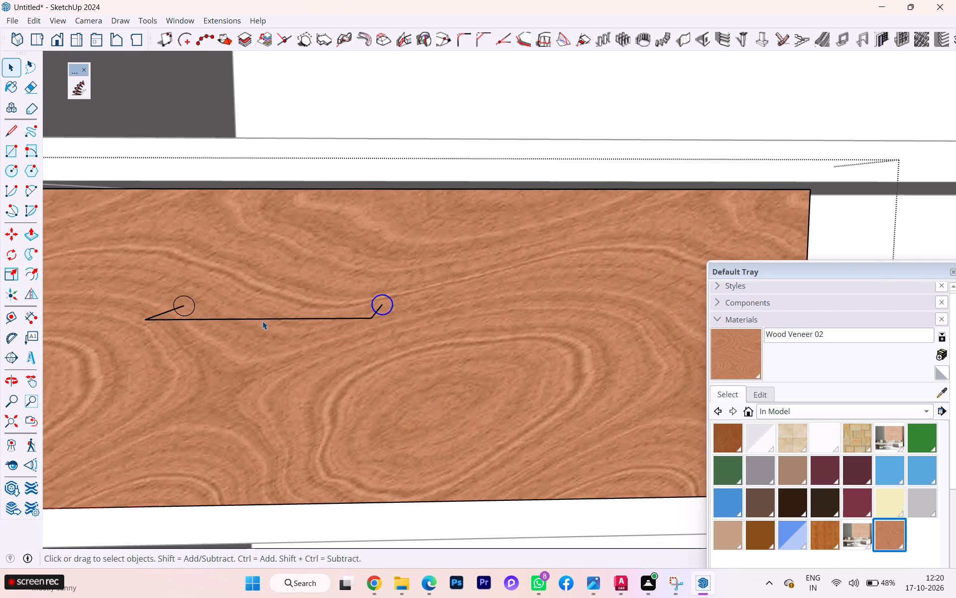
left_click(262, 321)
left_click(165, 315, "ctrl")
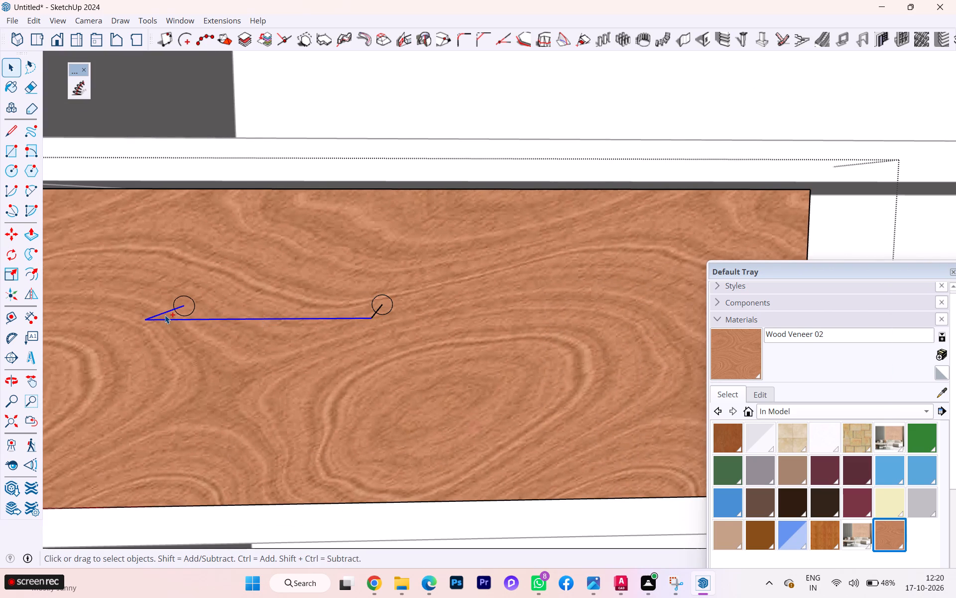
left_click(376, 314, "ctrl")
right_click(375, 311)
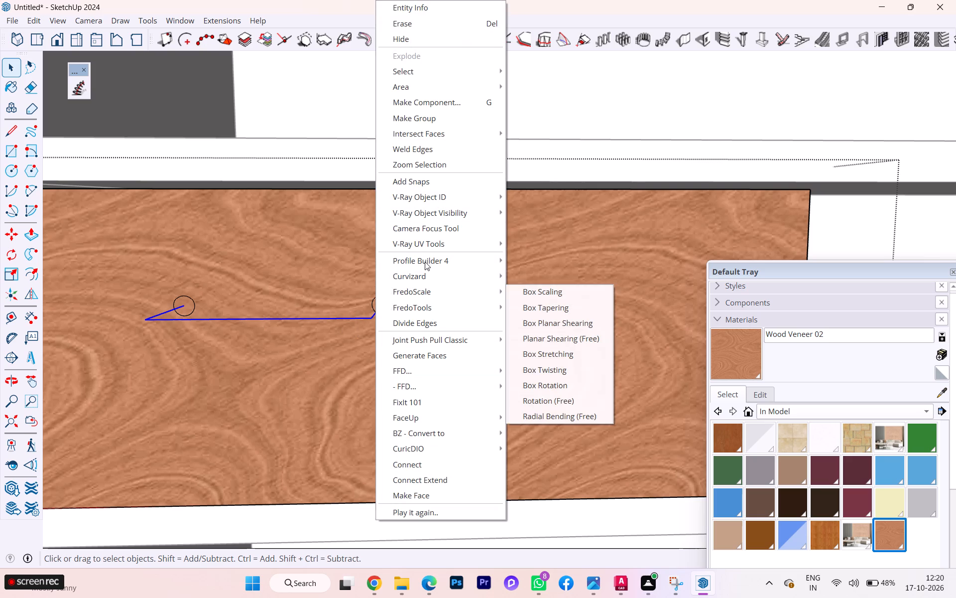
left_click(423, 151)
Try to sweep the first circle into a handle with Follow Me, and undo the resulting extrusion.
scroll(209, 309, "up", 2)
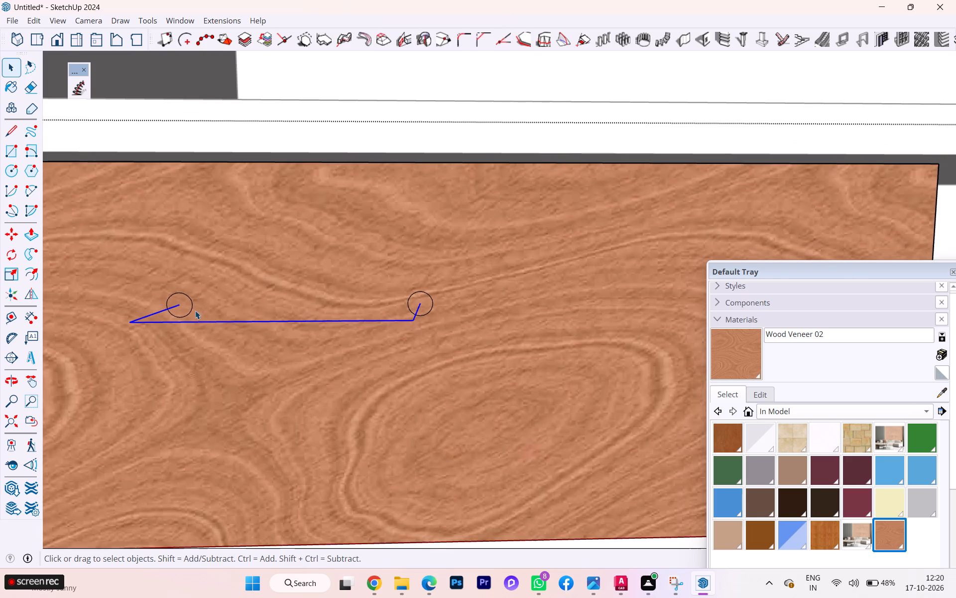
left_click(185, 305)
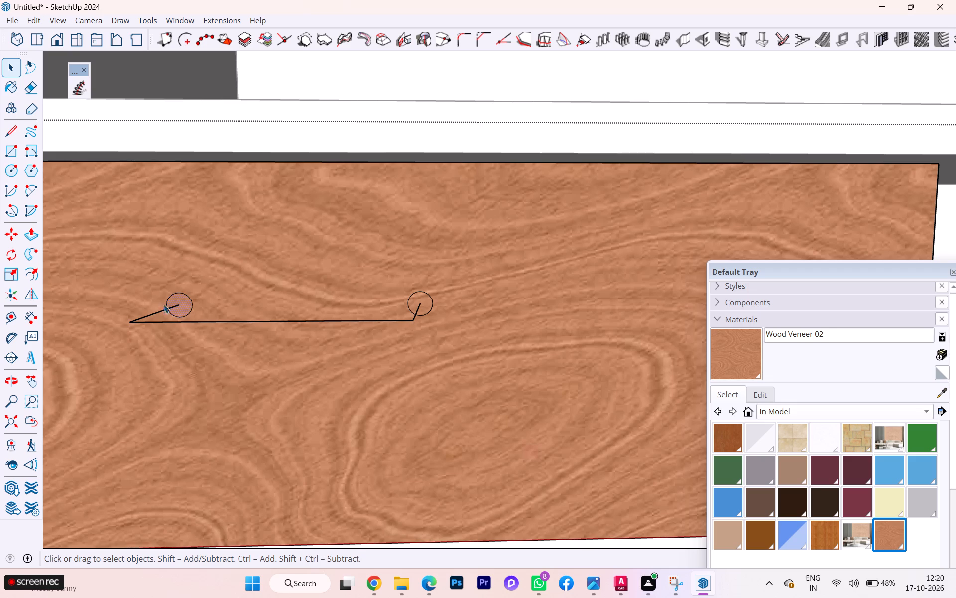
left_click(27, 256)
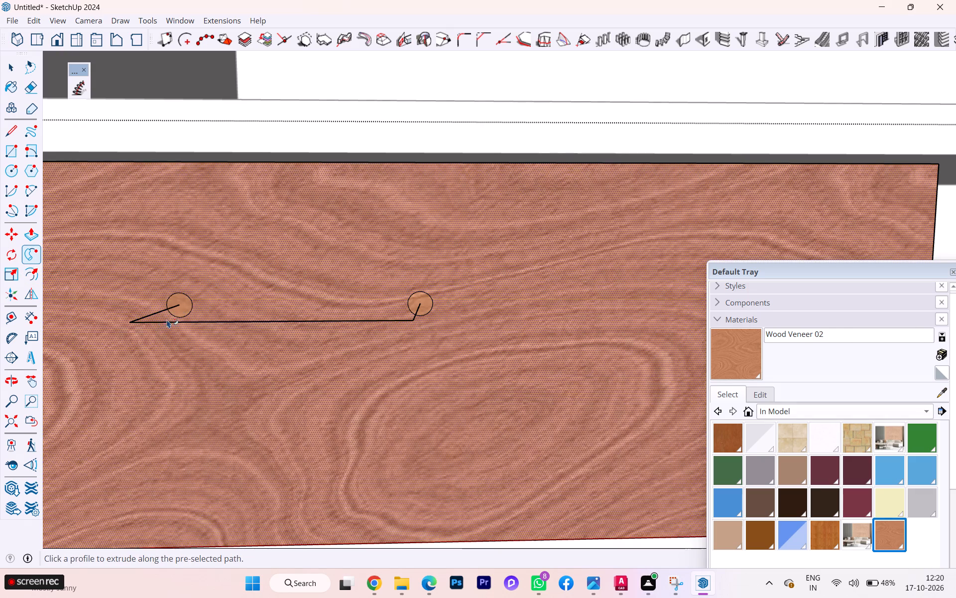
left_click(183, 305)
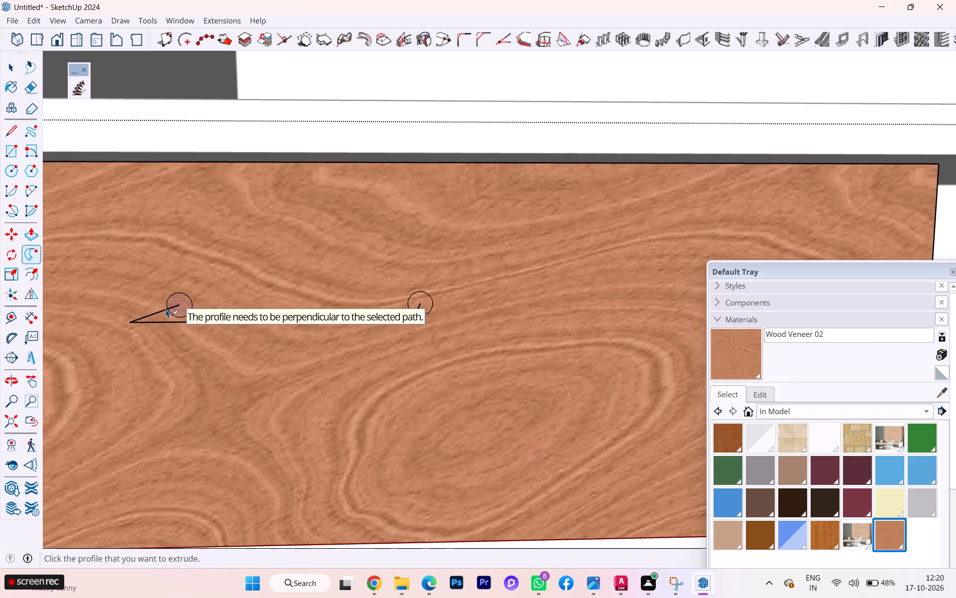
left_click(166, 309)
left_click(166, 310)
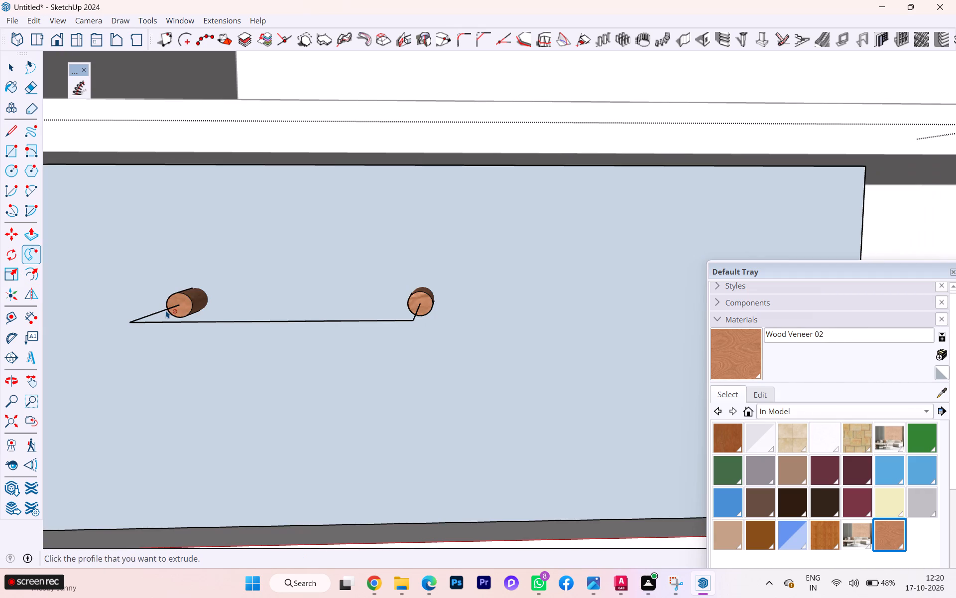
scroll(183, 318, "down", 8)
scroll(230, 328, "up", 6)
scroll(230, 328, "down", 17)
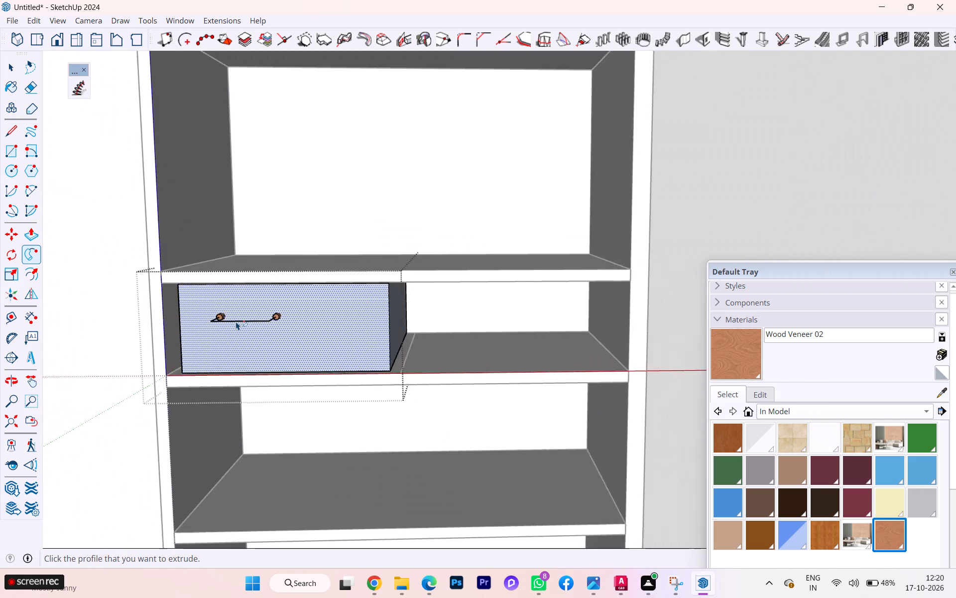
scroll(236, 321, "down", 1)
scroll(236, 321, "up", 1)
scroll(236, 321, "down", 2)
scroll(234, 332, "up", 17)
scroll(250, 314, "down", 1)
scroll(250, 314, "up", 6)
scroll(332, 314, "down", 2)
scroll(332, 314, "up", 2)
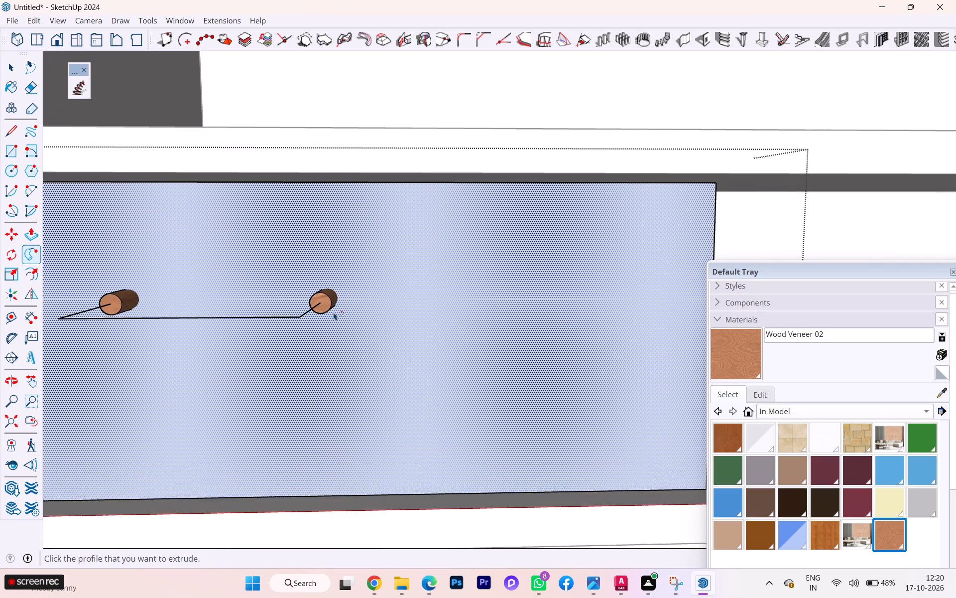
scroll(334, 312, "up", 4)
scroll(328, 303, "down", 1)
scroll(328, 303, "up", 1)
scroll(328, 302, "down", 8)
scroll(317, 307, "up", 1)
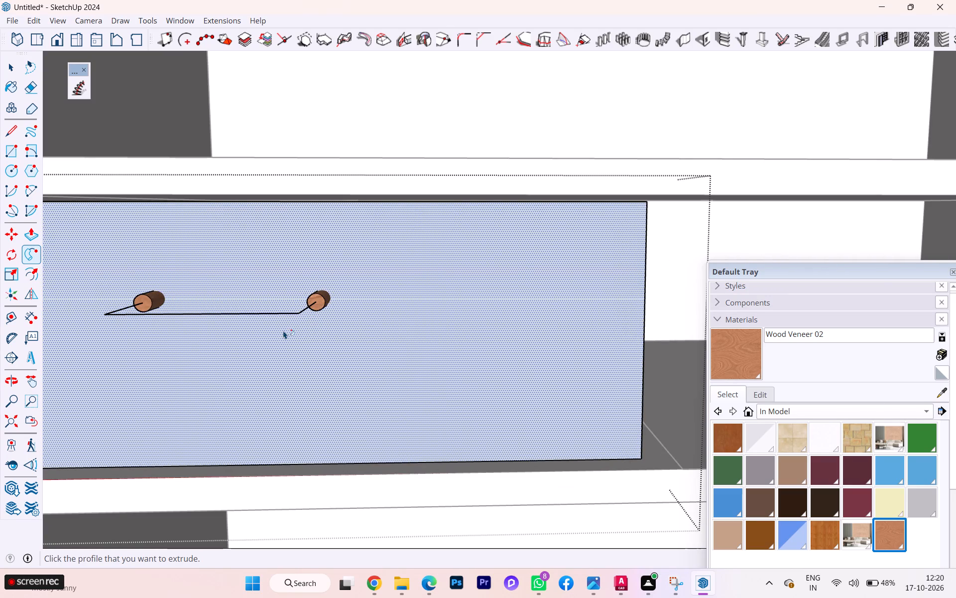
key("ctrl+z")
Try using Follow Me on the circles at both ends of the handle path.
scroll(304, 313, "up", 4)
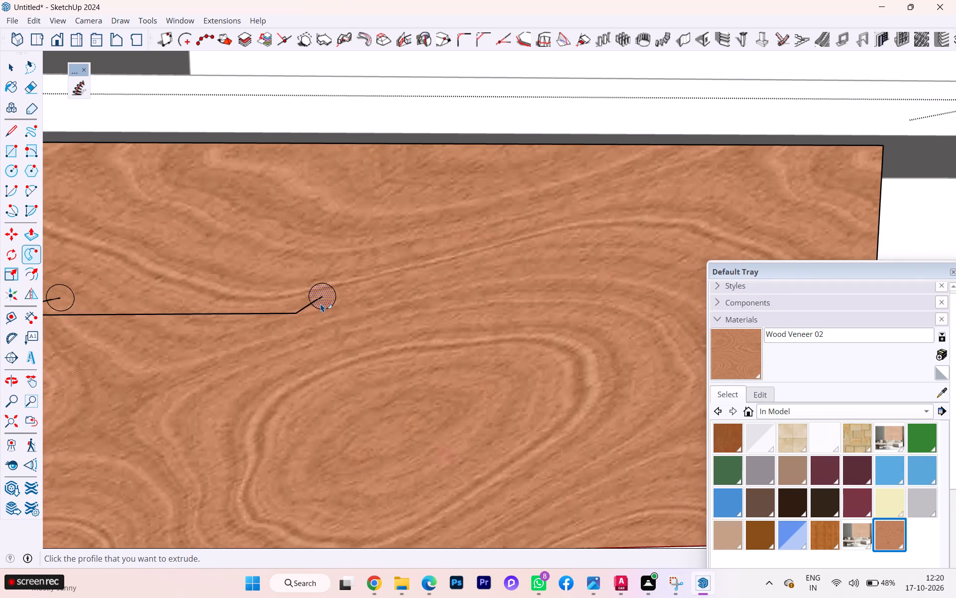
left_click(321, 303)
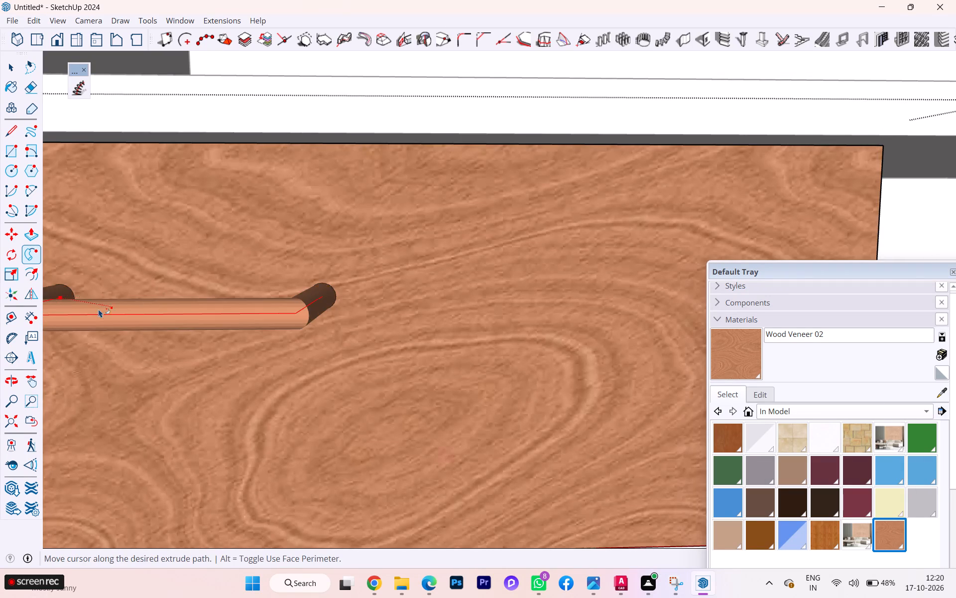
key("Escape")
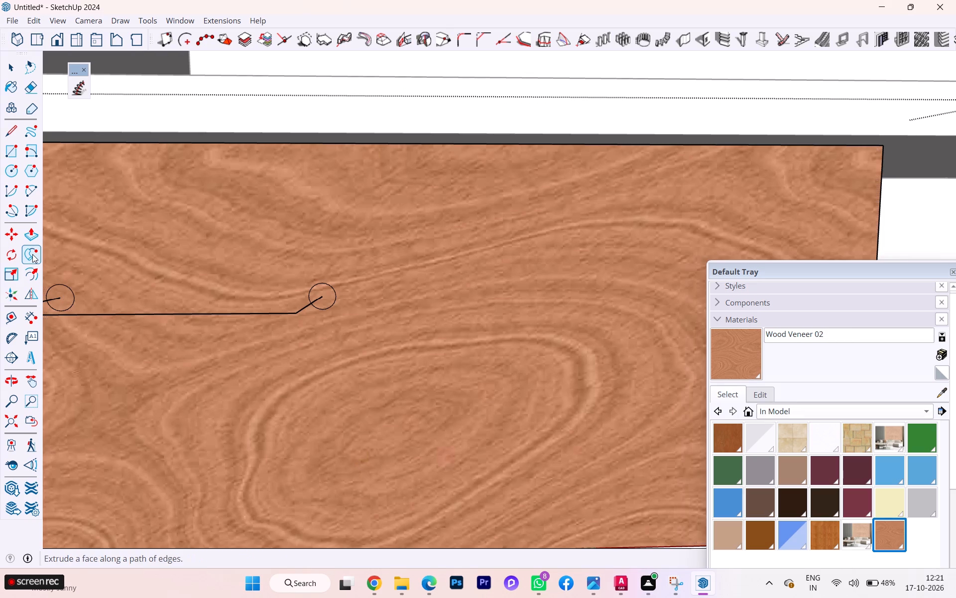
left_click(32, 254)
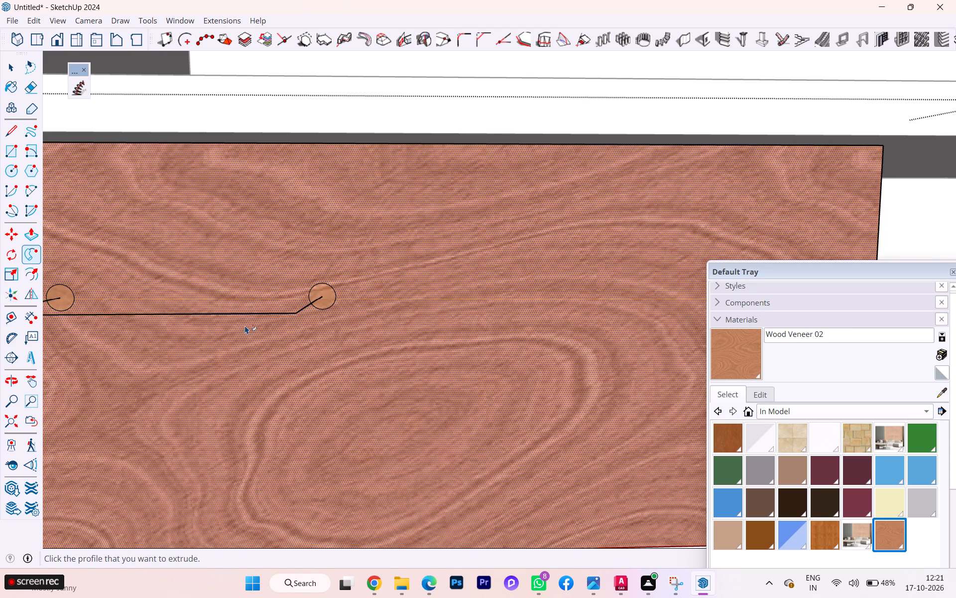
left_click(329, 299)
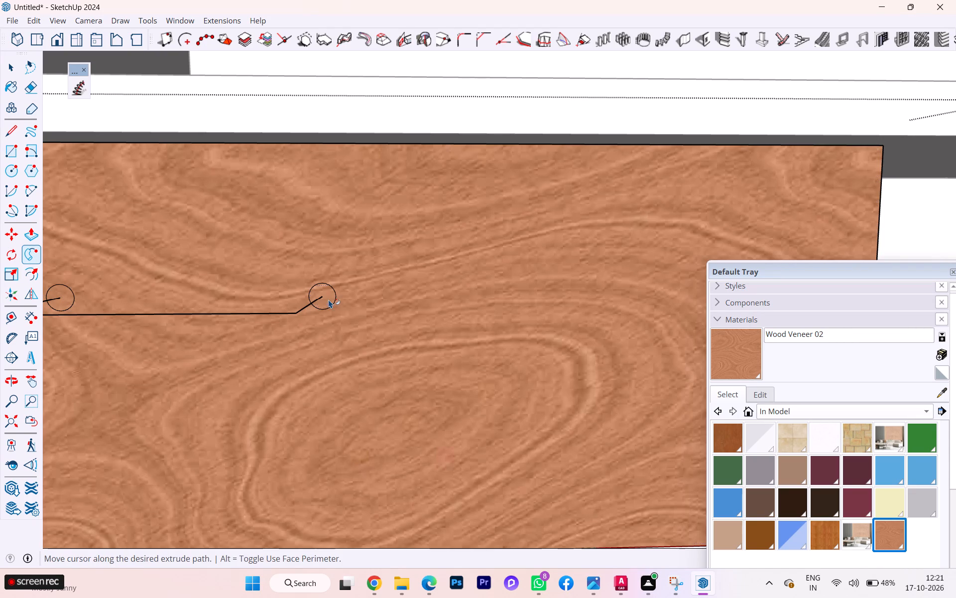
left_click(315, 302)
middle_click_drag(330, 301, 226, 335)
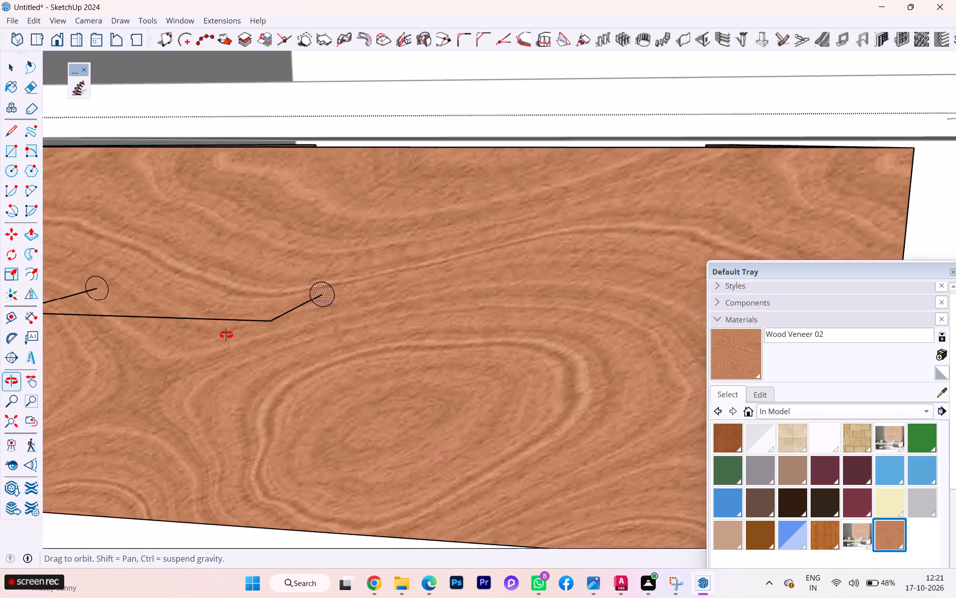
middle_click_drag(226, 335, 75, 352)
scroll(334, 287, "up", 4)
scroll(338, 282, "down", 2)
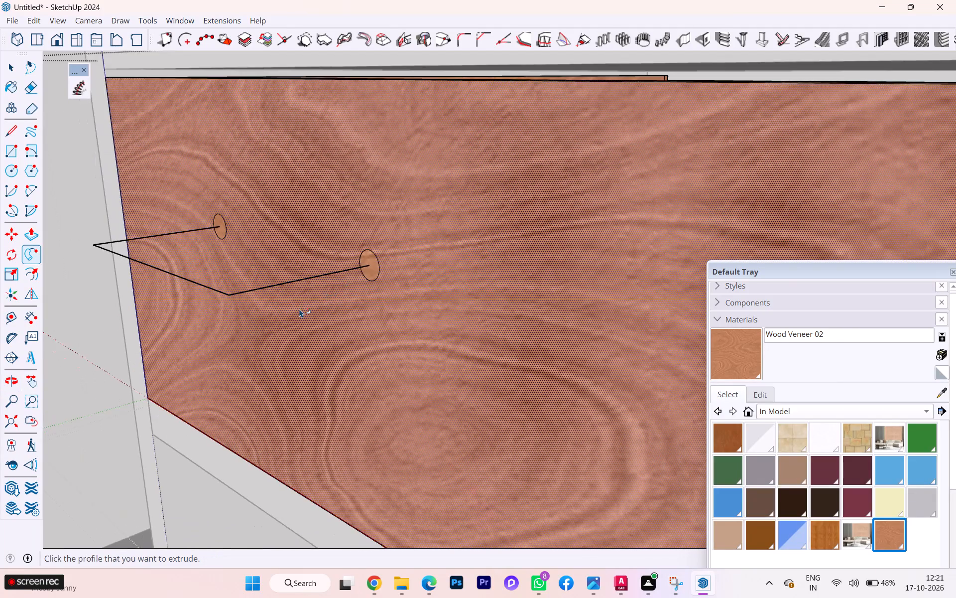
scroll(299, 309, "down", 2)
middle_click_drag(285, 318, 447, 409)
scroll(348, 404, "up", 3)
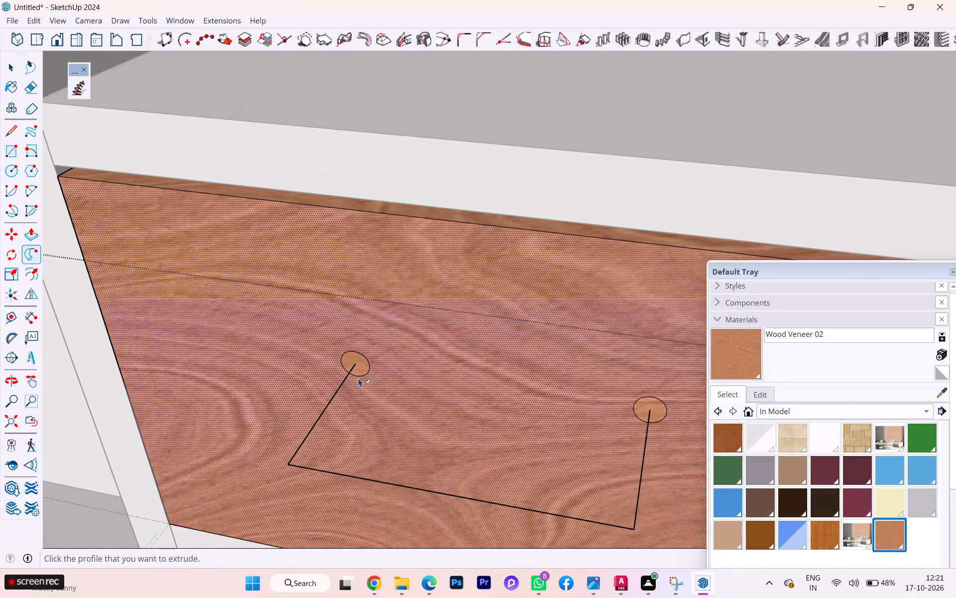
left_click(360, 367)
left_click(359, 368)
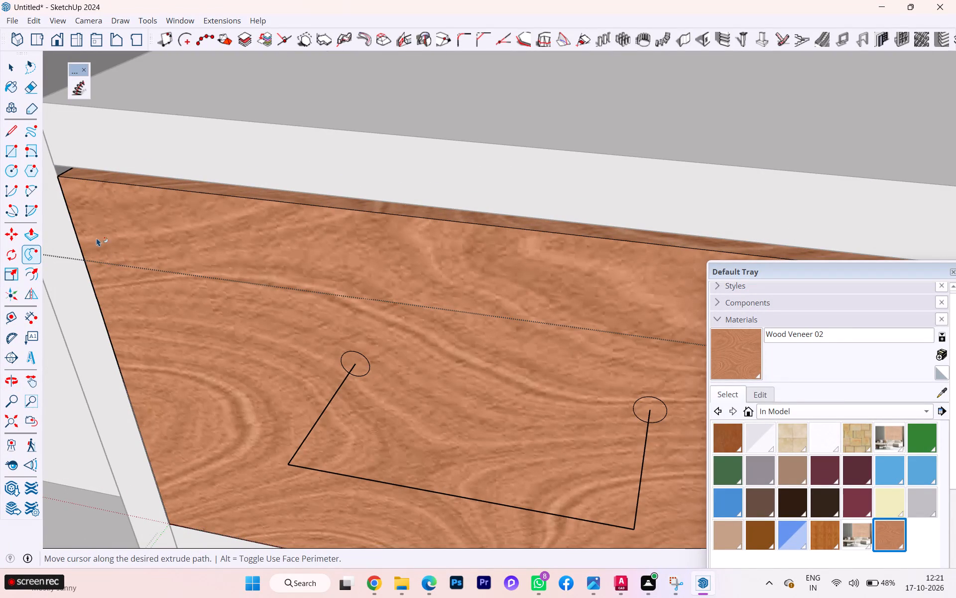
Sweep the circle at the path's start along the welded path with Follow Me to form the handle.
left_click(8, 68)
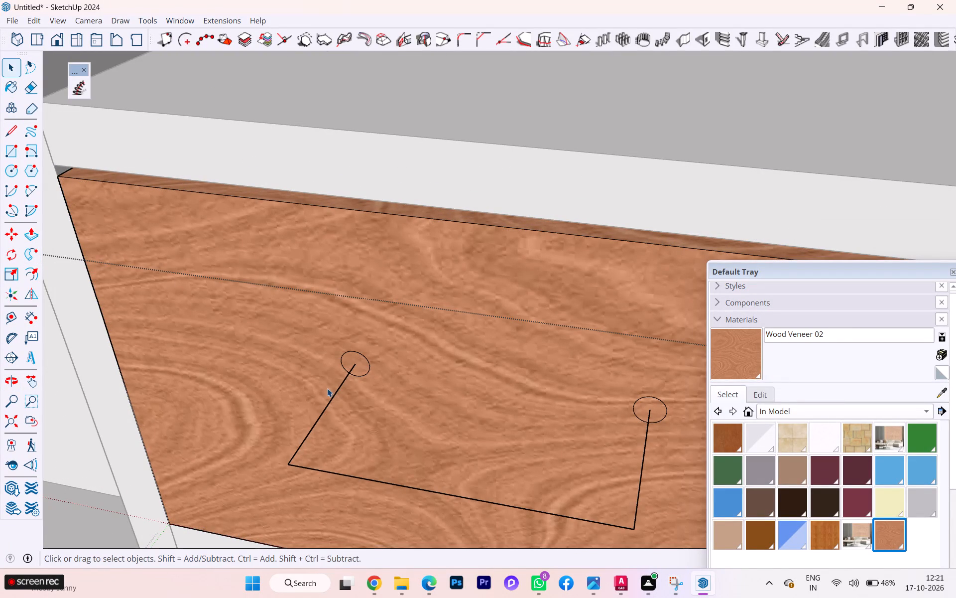
left_click(296, 465)
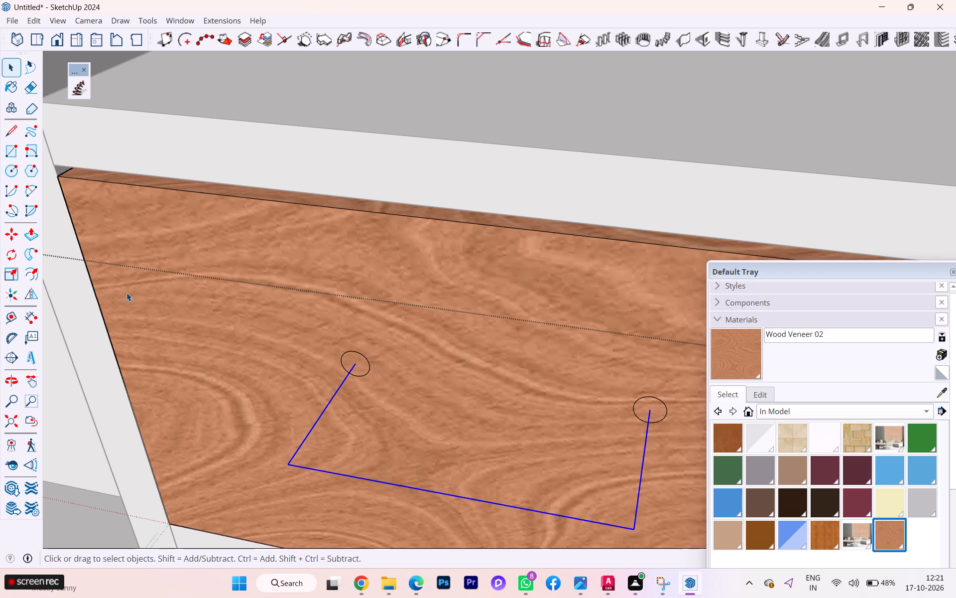
left_click(33, 259)
left_click(359, 366)
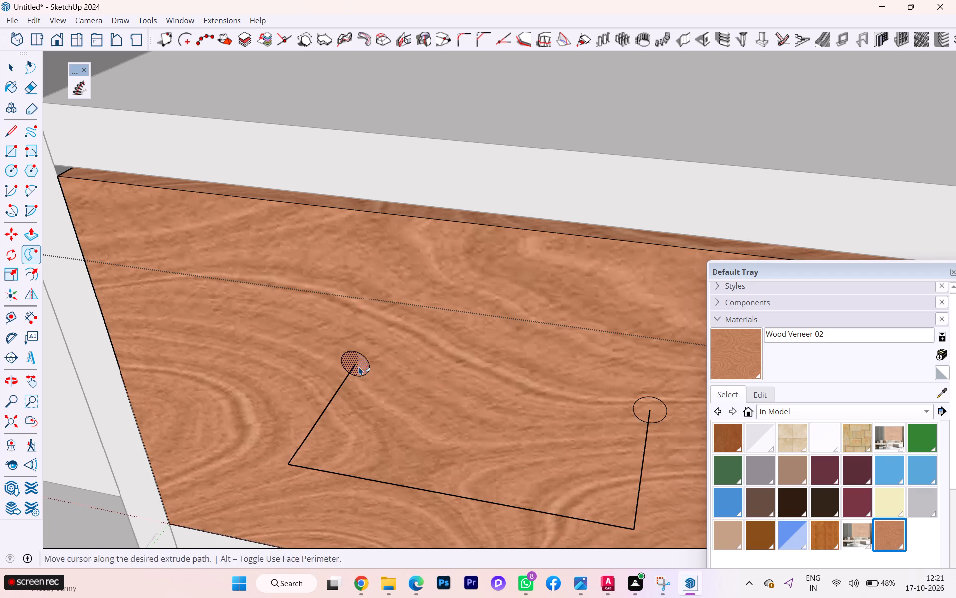
Paint the drawer handle's faces with the Metal Corrugated Shiny material from the Metal collection.
scroll(350, 364, "down", 3)
scroll(344, 362, "up", 2)
scroll(344, 362, "down", 1)
scroll(311, 334, "down", 2)
scroll(308, 333, "up", 2)
scroll(307, 332, "down", 3)
scroll(303, 330, "up", 2)
scroll(303, 330, "down", 5)
middle_click_drag(303, 335, 347, 232)
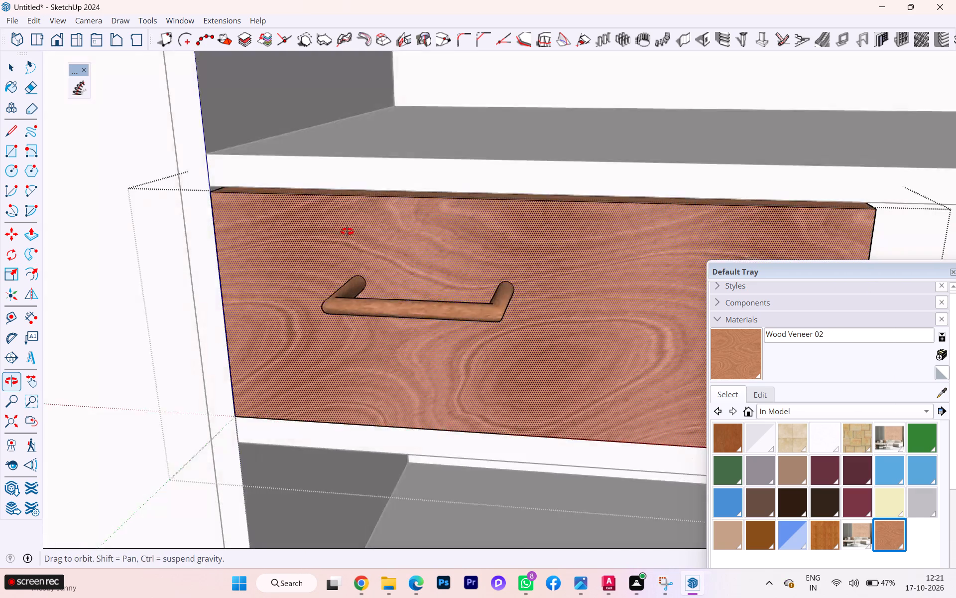
middle_click_drag(347, 232, 354, 220)
key("space")
left_click(485, 263)
double_click(485, 263)
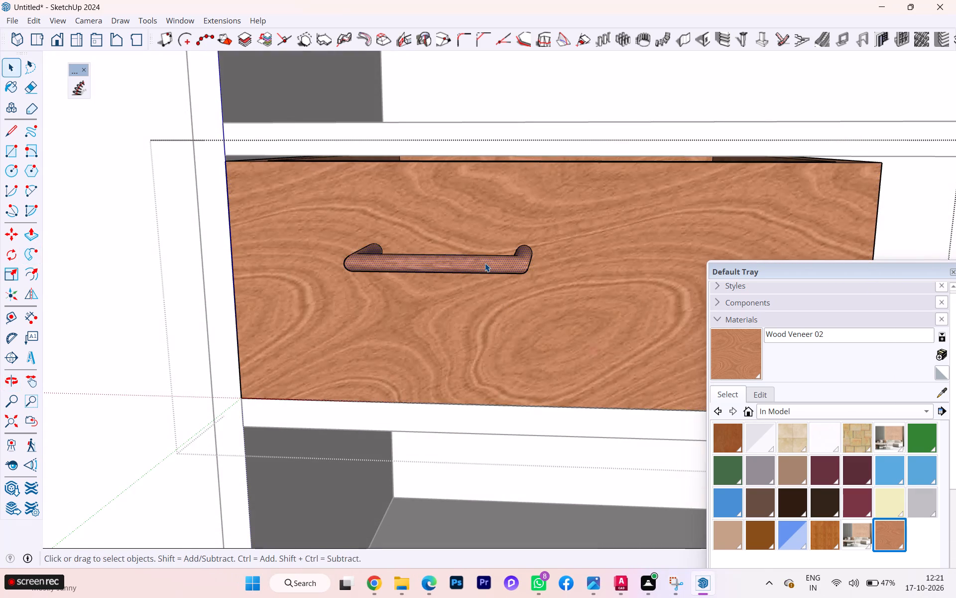
left_click(762, 411)
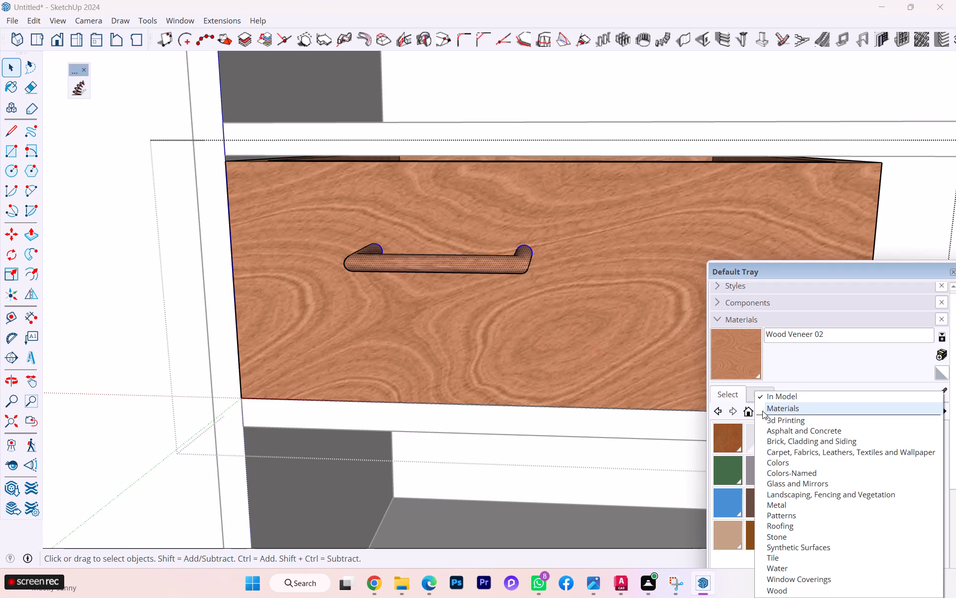
left_click(809, 507)
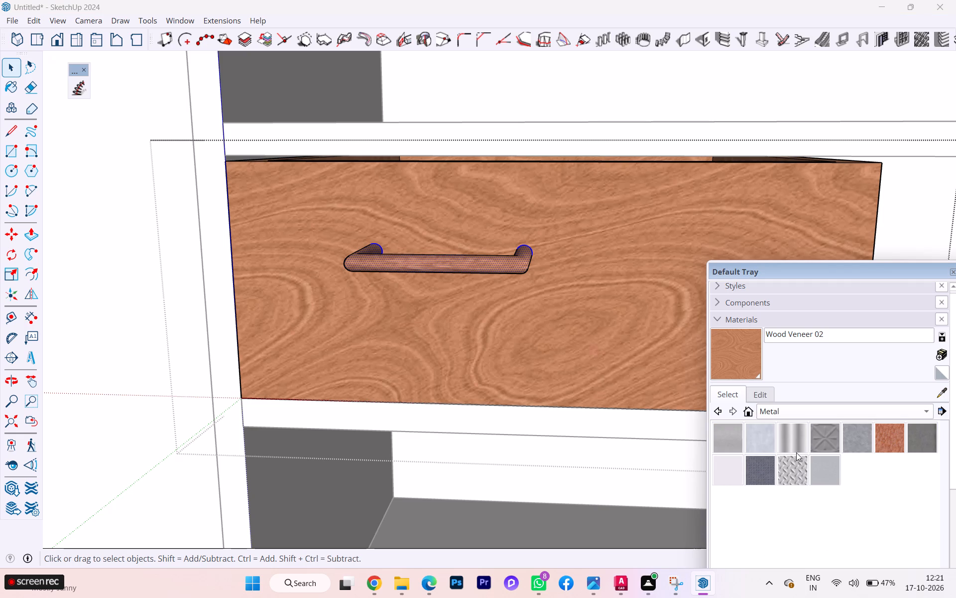
left_click(794, 441)
left_click(506, 271)
scroll(471, 312, "down", 1)
scroll(469, 314, "up", 1)
scroll(468, 316, "down", 2)
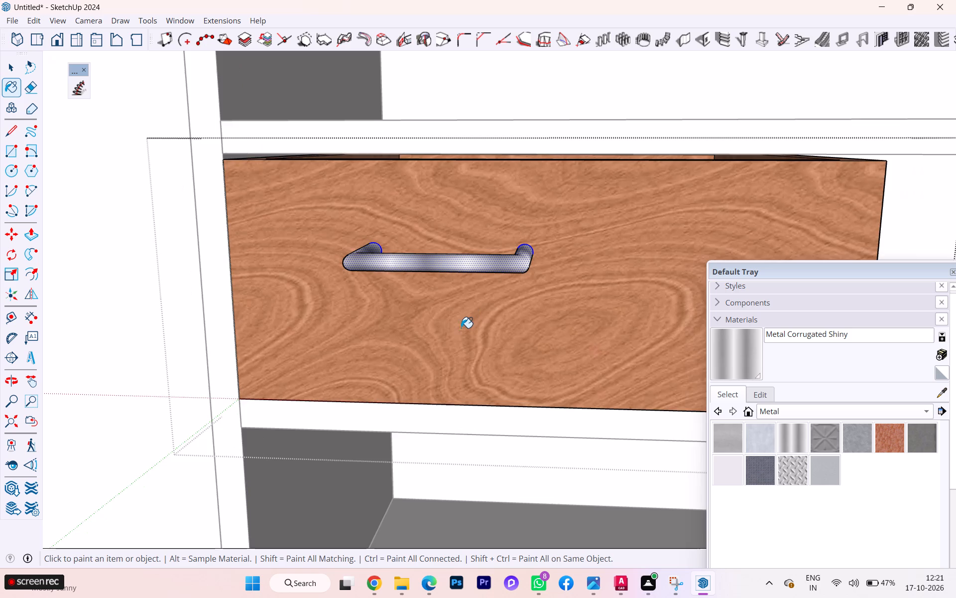
scroll(461, 328, "down", 2)
key("space")
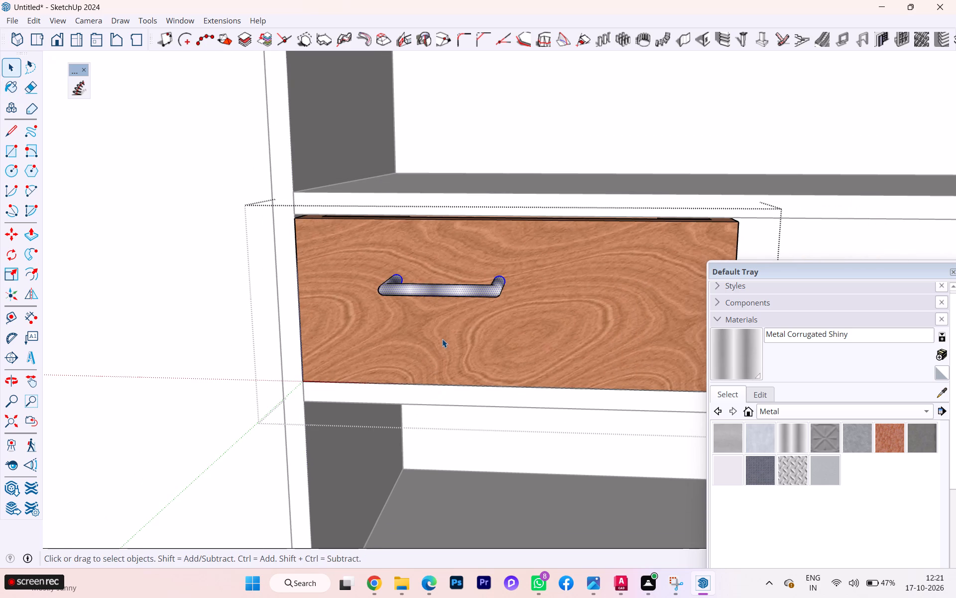
Scale the metal handle's depth down so it projects less from the drawer front.
key("s")
scroll(470, 295, "up", 11)
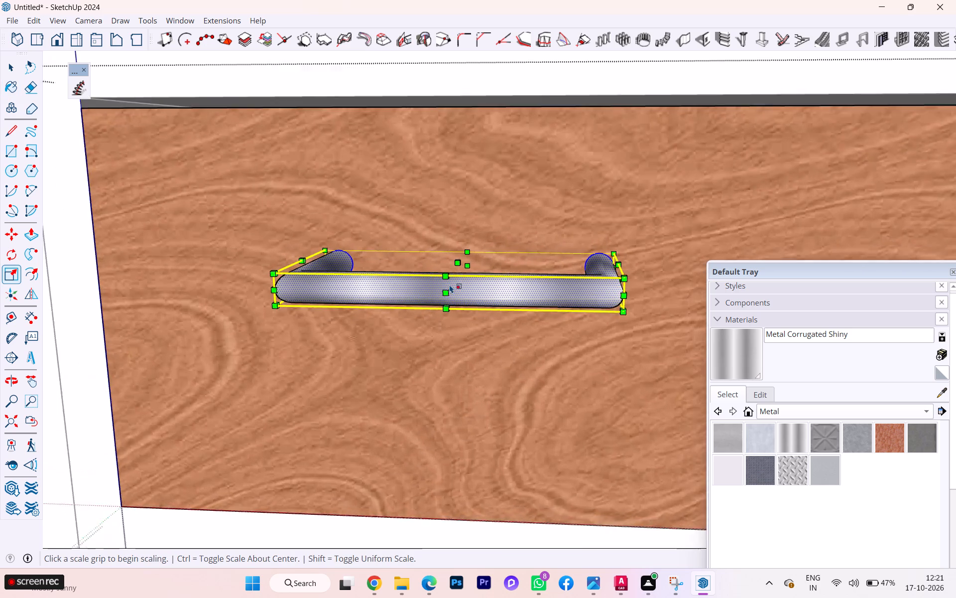
scroll(450, 285, "up", 2)
left_click(446, 293)
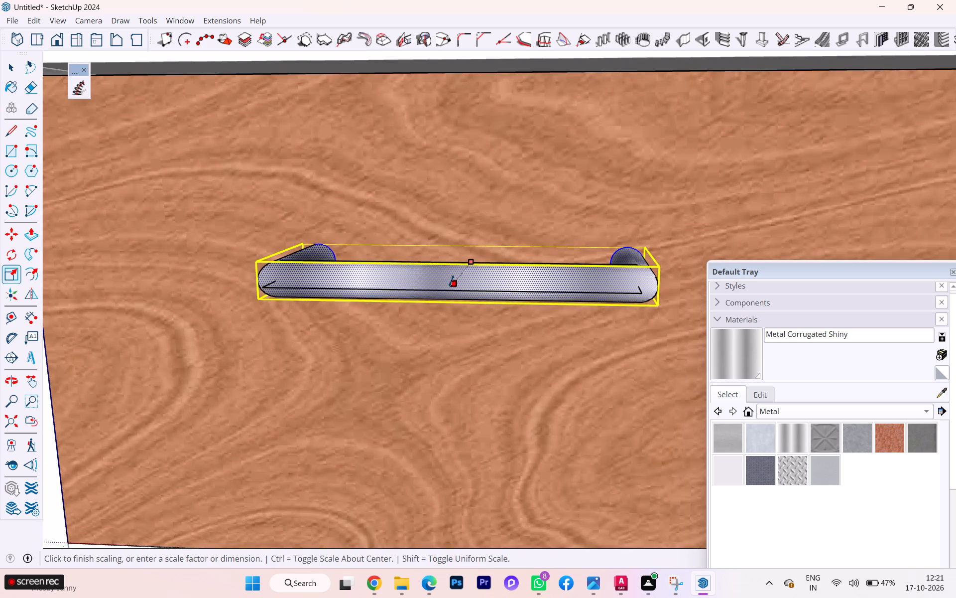
left_click(452, 278)
Shorten the handle's length by scaling it inward from both of its ends.
scroll(321, 287, "down", 5)
scroll(316, 289, "up", 2)
scroll(405, 299, "down", 1)
middle_click_drag(405, 300, 243, 421)
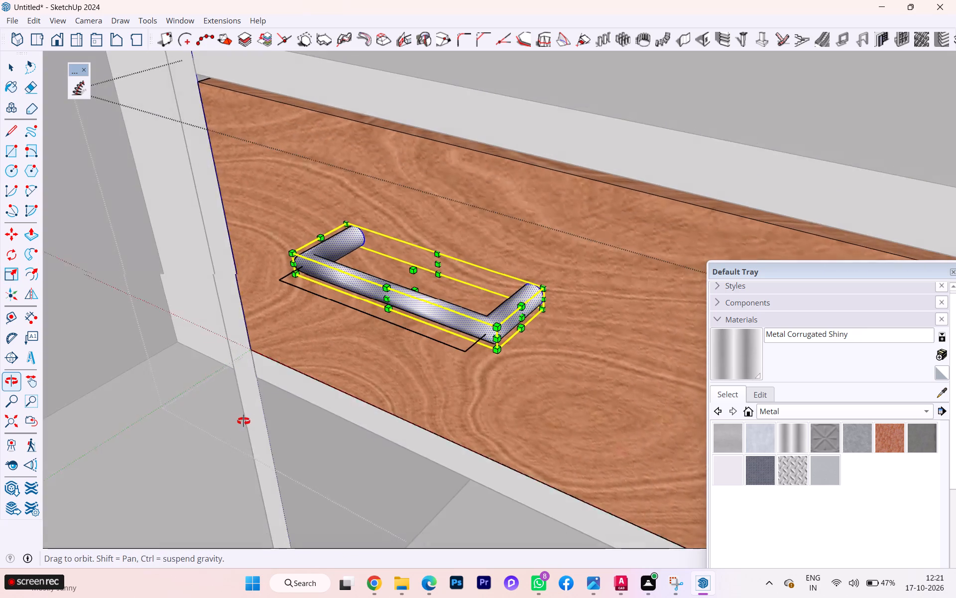
middle_click_drag(243, 421, 241, 422)
scroll(427, 346, "down", 2)
scroll(428, 348, "up", 3)
scroll(429, 348, "down", 5)
middle_click_drag(360, 346, 466, 328)
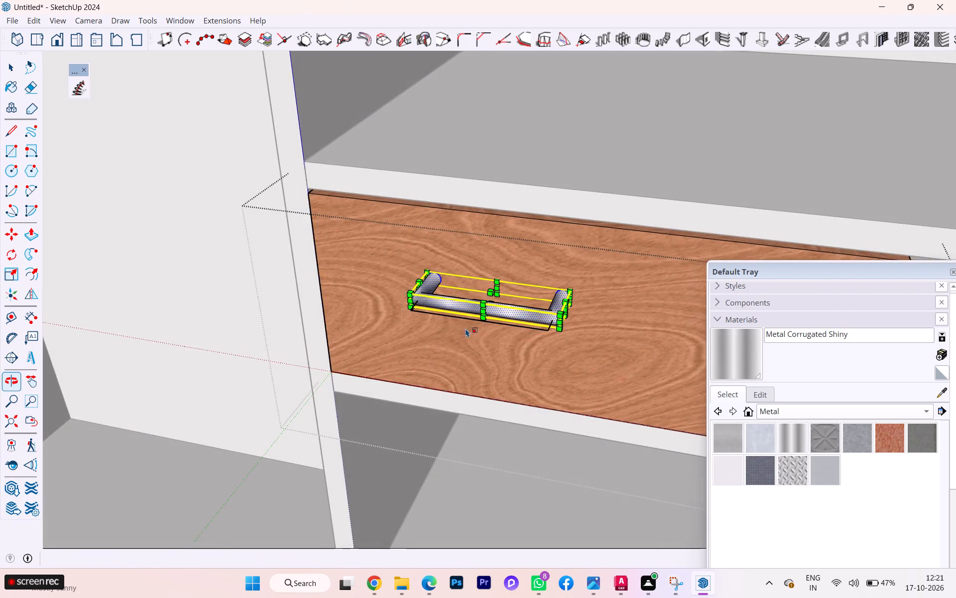
scroll(356, 325, "down", 5)
scroll(344, 325, "up", 2)
scroll(345, 325, "down", 1)
scroll(453, 344, "up", 4)
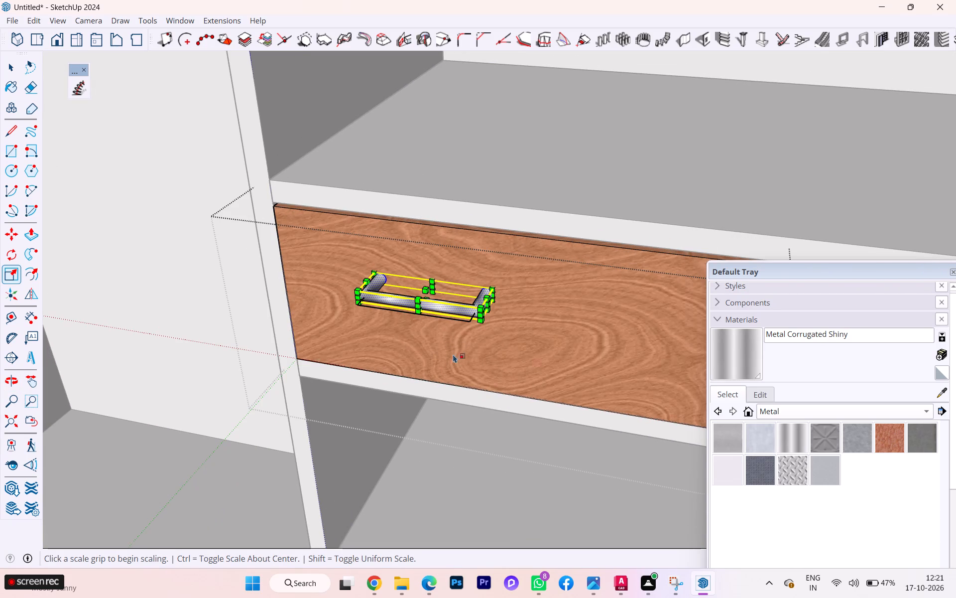
scroll(456, 313, "up", 5)
scroll(405, 308, "down", 1)
scroll(405, 308, "up", 2)
scroll(562, 304, "up", 6)
scroll(529, 303, "down", 1)
scroll(529, 303, "up", 1)
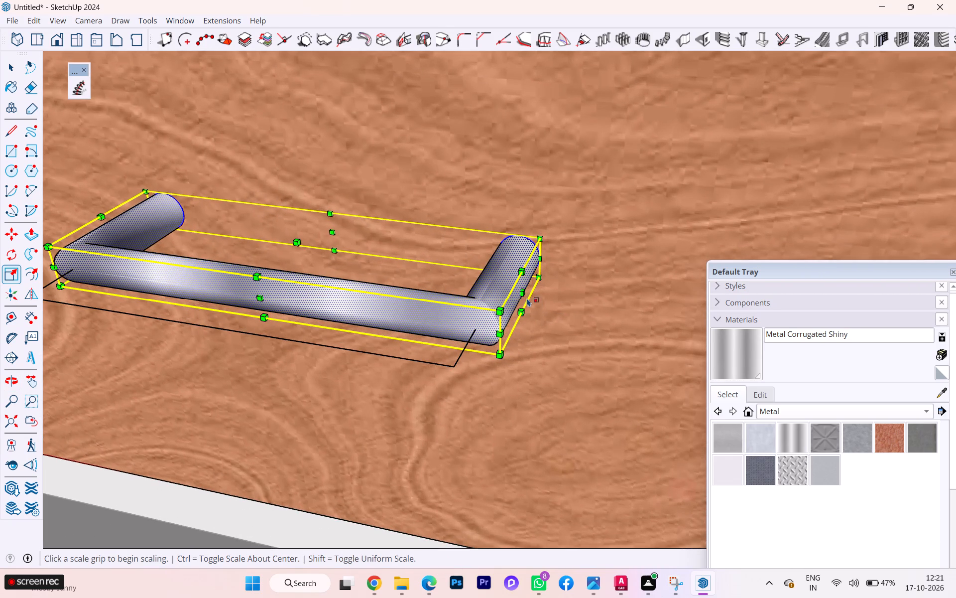
left_click(522, 294)
left_click(494, 281)
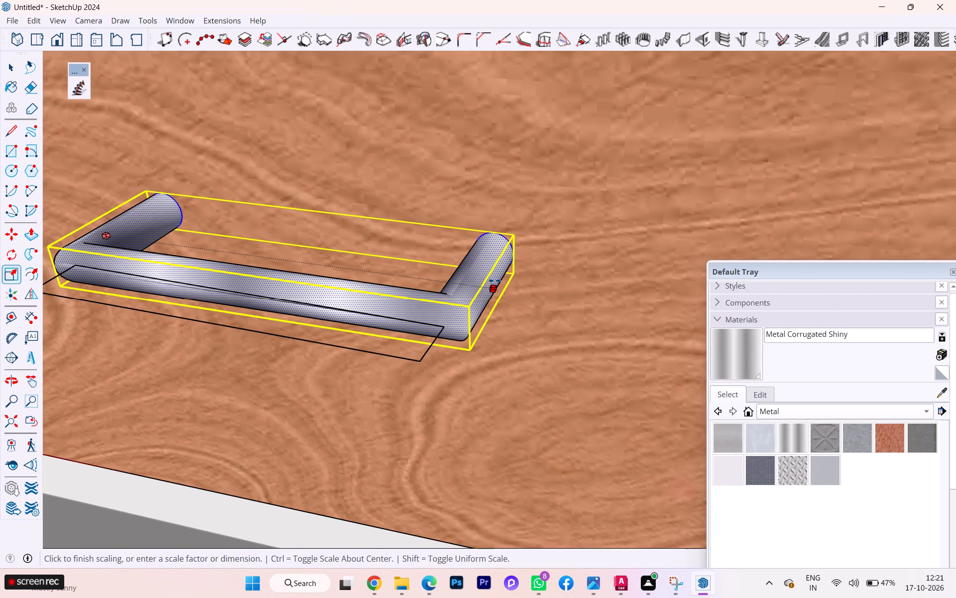
scroll(111, 234, "up", 2)
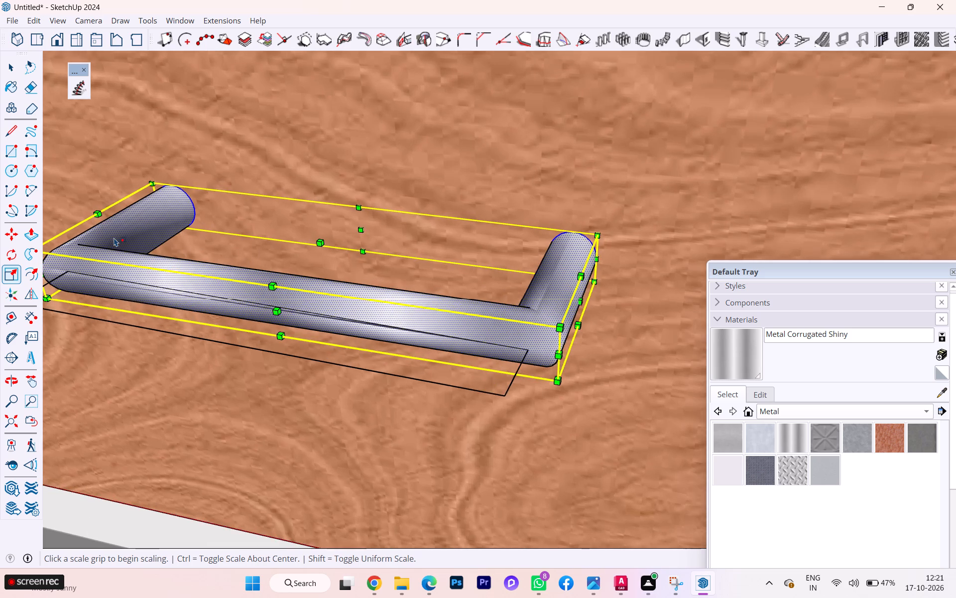
scroll(115, 238, "down", 1)
middle_click_drag(130, 242, 540, 228)
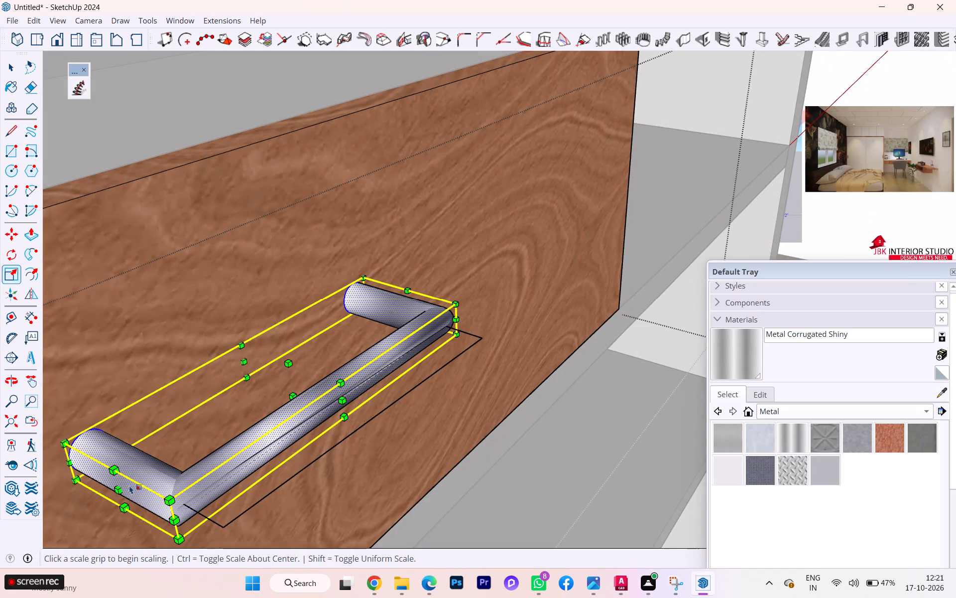
left_click(120, 491)
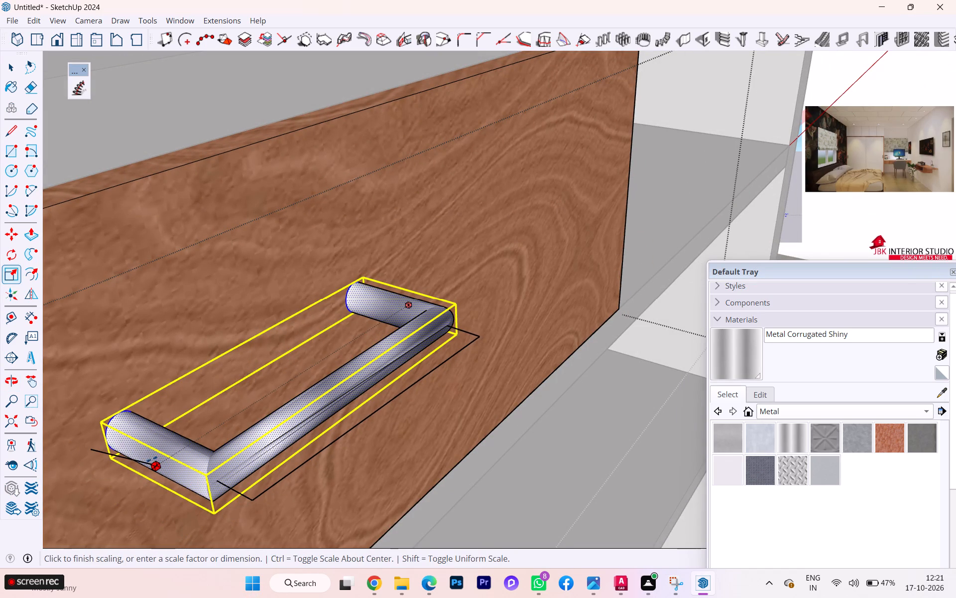
left_click(152, 457)
key("space")
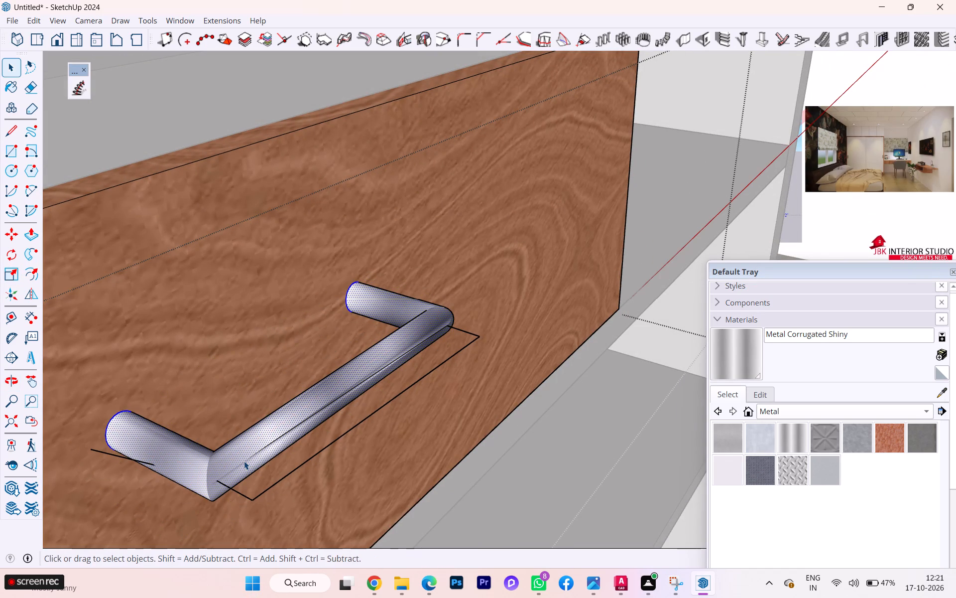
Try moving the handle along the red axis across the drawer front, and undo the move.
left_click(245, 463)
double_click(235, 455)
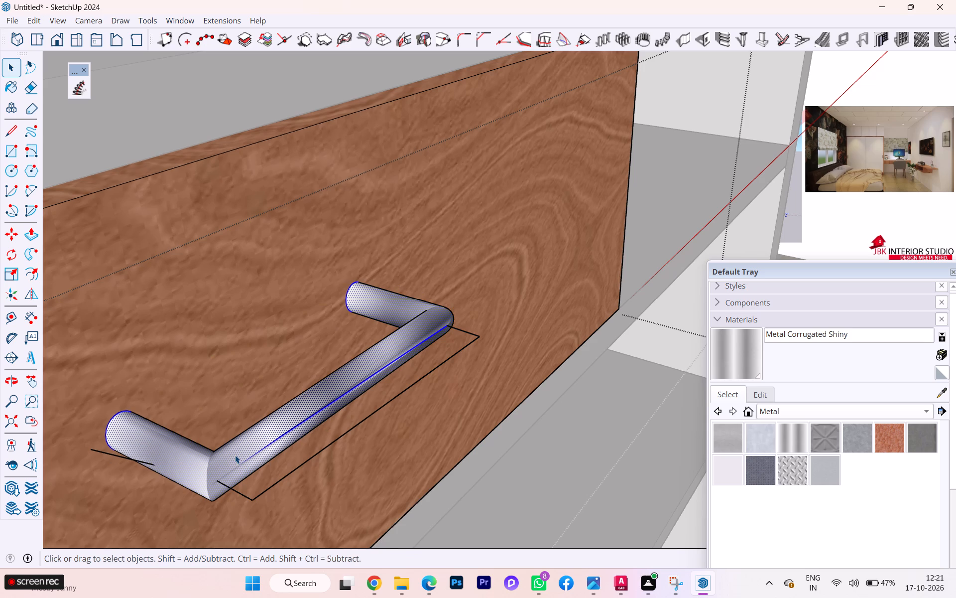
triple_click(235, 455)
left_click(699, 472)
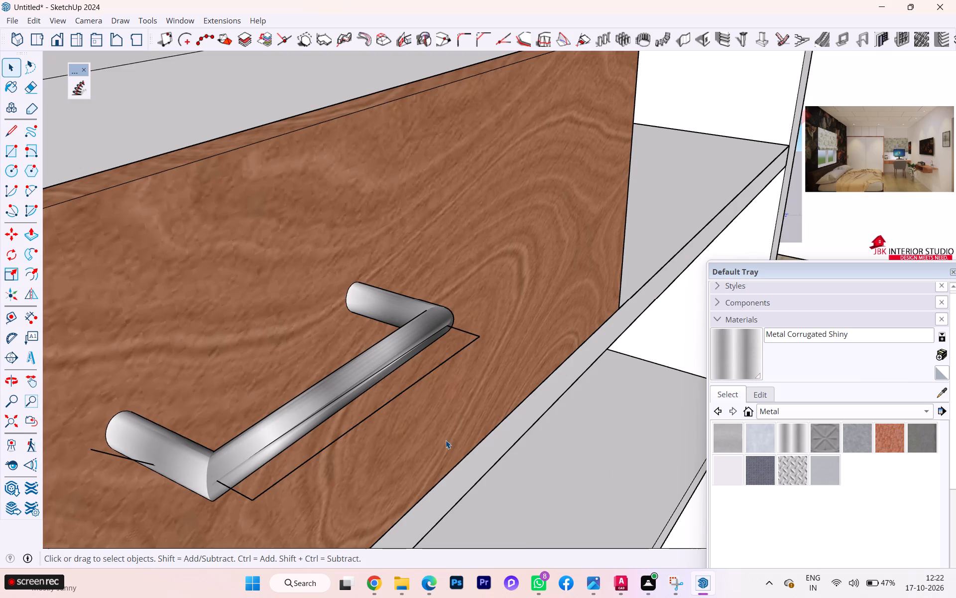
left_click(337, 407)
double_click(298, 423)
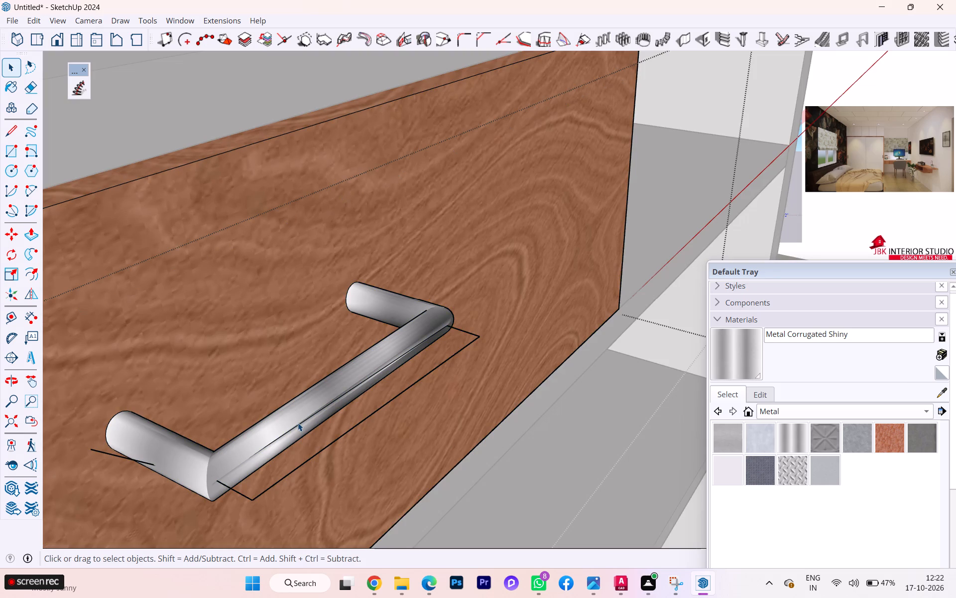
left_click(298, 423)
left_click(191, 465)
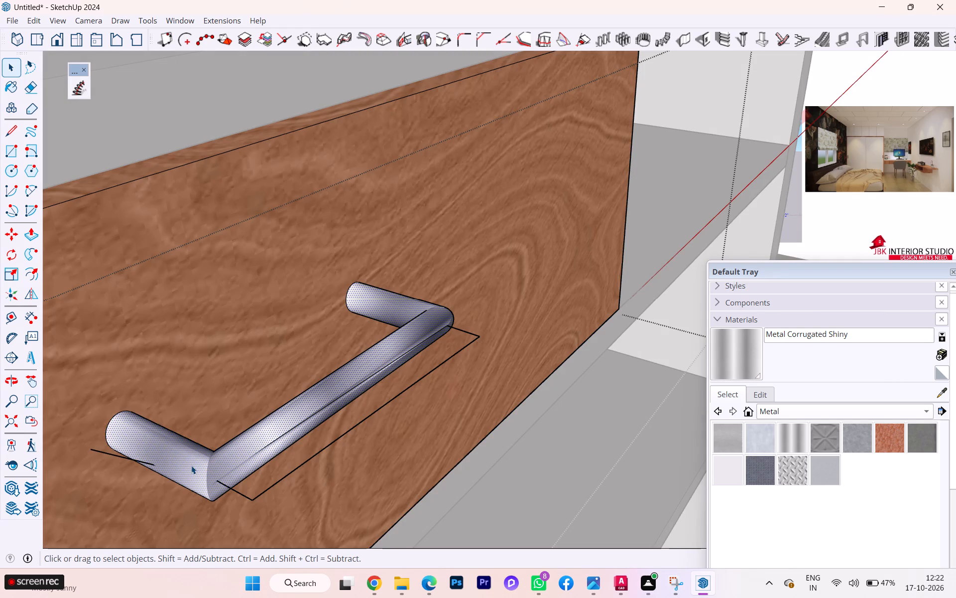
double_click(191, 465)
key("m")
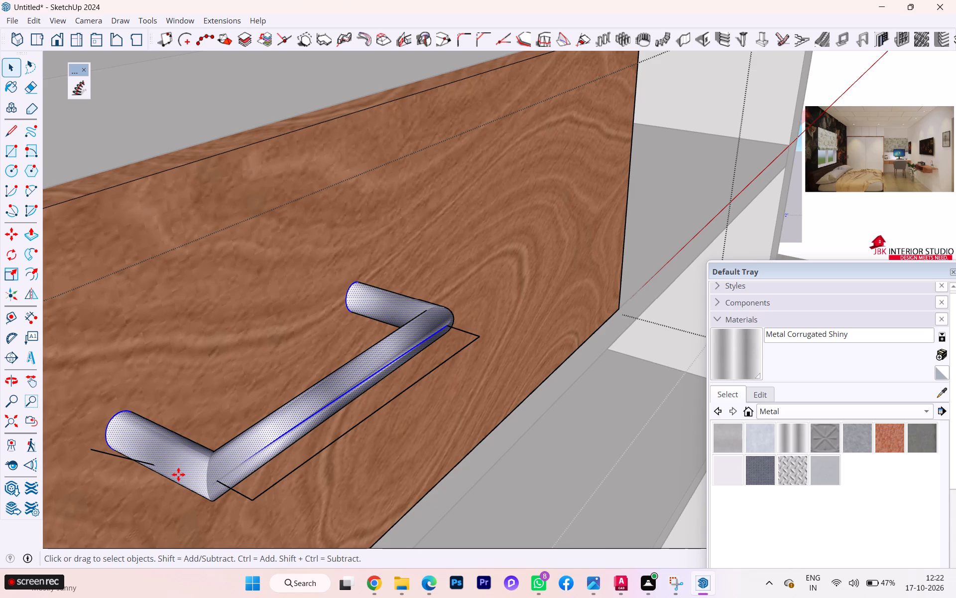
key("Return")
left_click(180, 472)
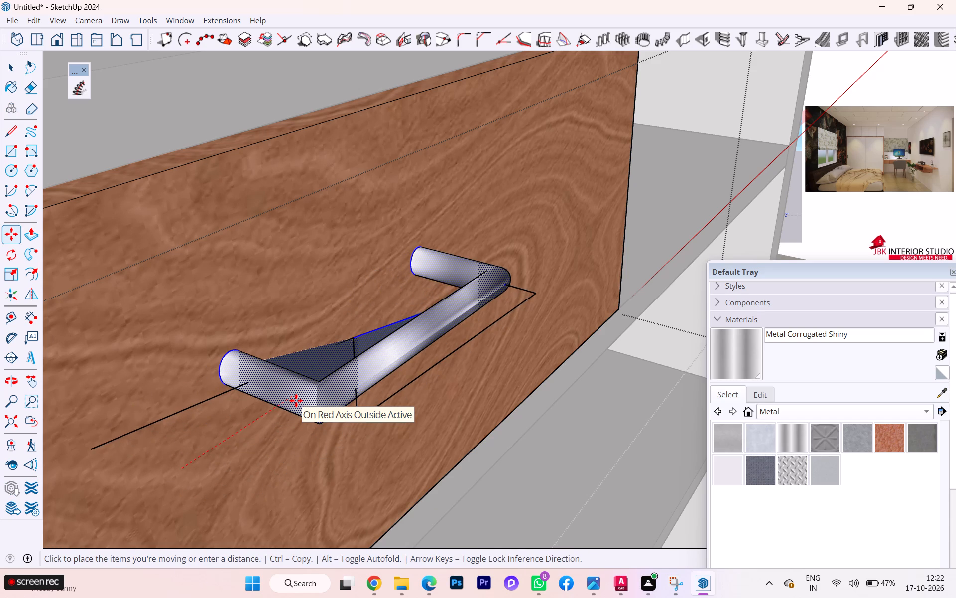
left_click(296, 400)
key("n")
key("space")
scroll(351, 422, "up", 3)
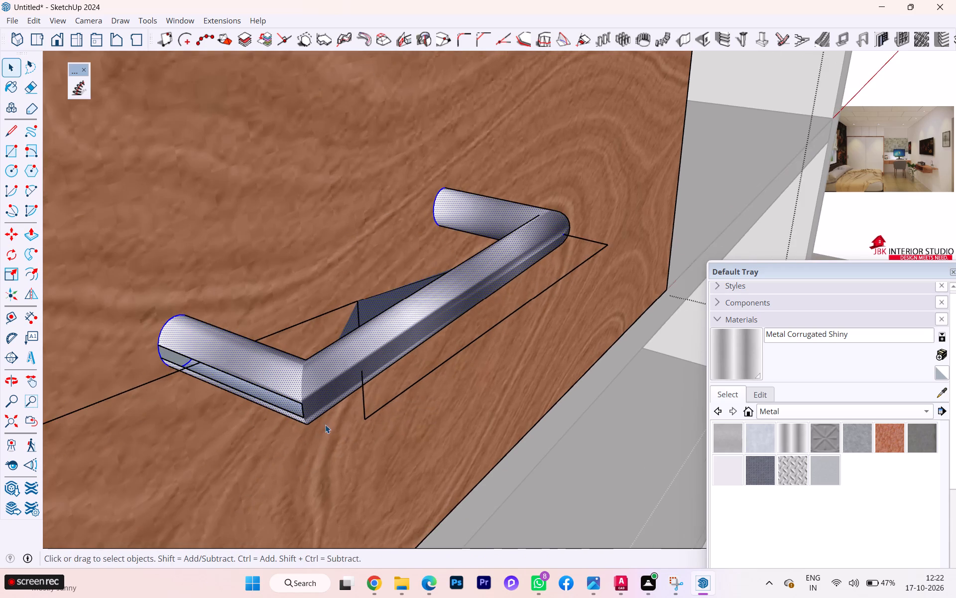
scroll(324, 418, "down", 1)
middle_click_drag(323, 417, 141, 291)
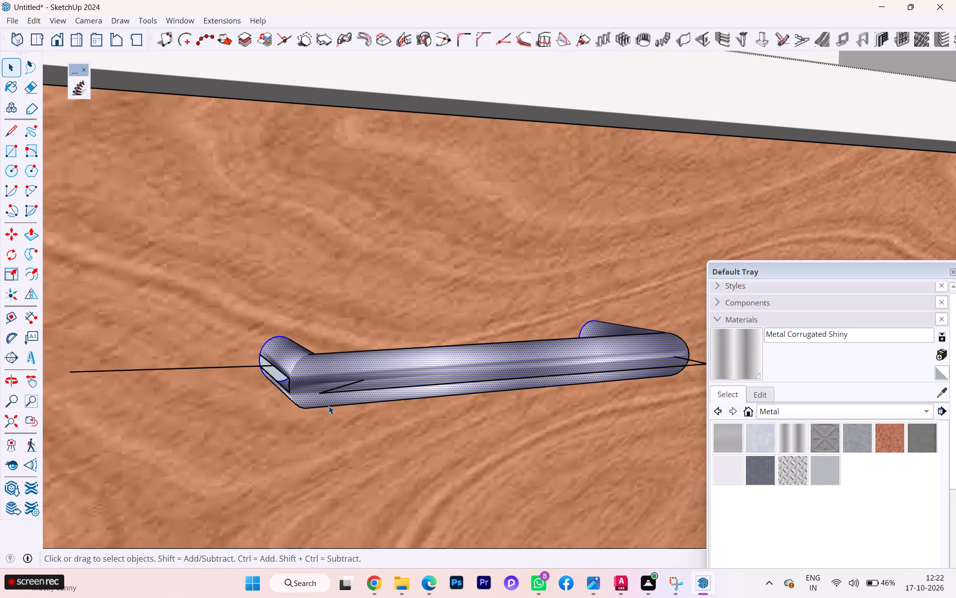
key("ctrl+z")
Delete the leftover sweep path lines in front of the handle and beside its left leg.
scroll(401, 400, "up", 2)
scroll(521, 385, "up", 2)
scroll(547, 376, "down", 1)
left_click(551, 376)
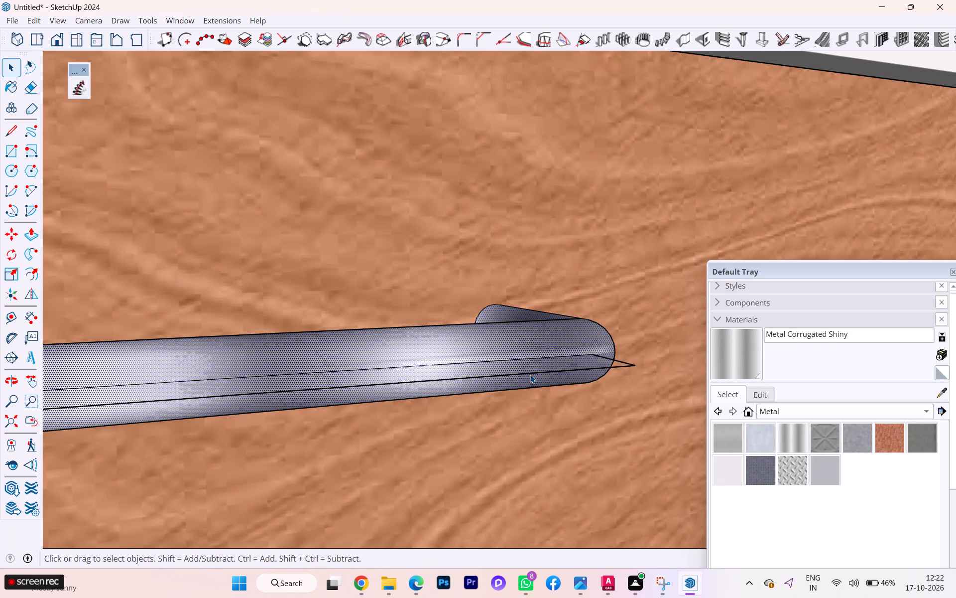
left_click(530, 375)
key("Delete")
scroll(530, 375, "down", 3)
scroll(530, 375, "up", 1)
scroll(530, 375, "down", 2)
scroll(604, 372, "up", 1)
scroll(604, 372, "down", 5)
scroll(217, 389, "up", 3)
left_click(251, 366)
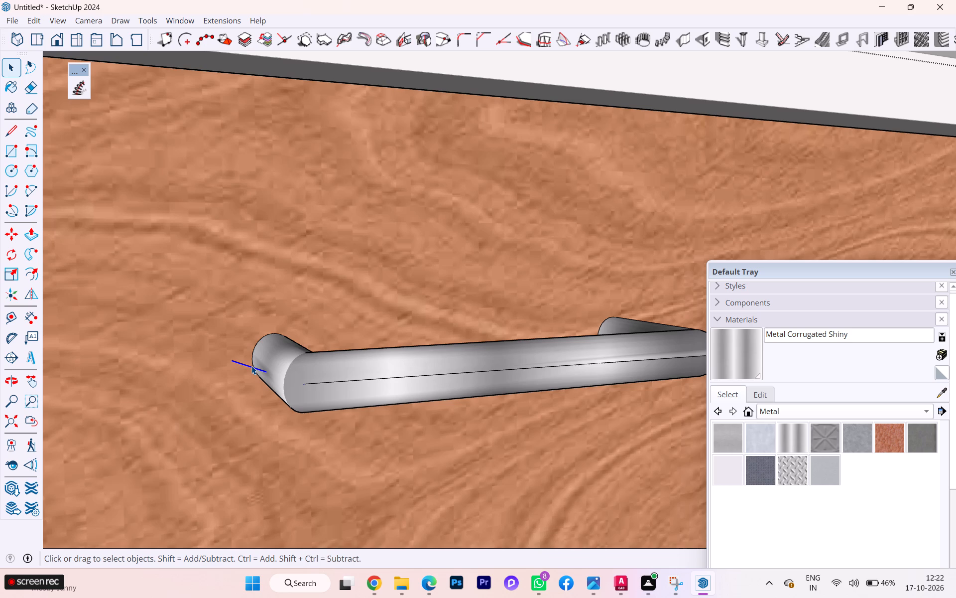
key("Delete")
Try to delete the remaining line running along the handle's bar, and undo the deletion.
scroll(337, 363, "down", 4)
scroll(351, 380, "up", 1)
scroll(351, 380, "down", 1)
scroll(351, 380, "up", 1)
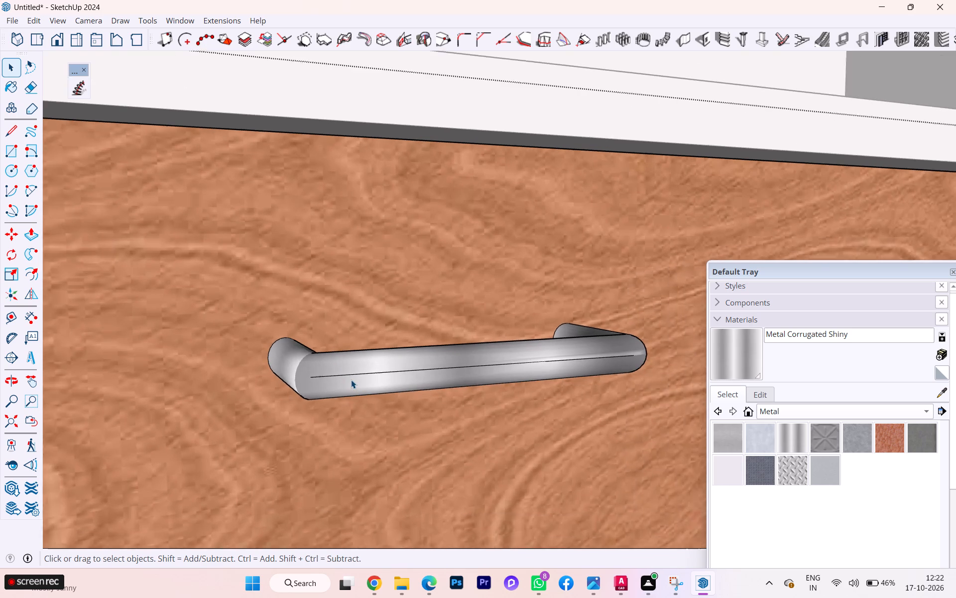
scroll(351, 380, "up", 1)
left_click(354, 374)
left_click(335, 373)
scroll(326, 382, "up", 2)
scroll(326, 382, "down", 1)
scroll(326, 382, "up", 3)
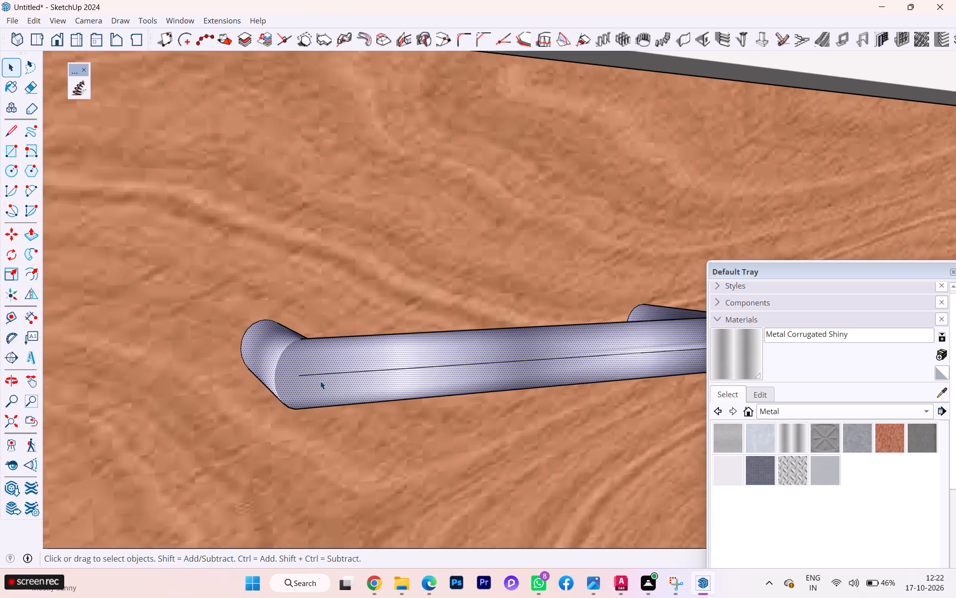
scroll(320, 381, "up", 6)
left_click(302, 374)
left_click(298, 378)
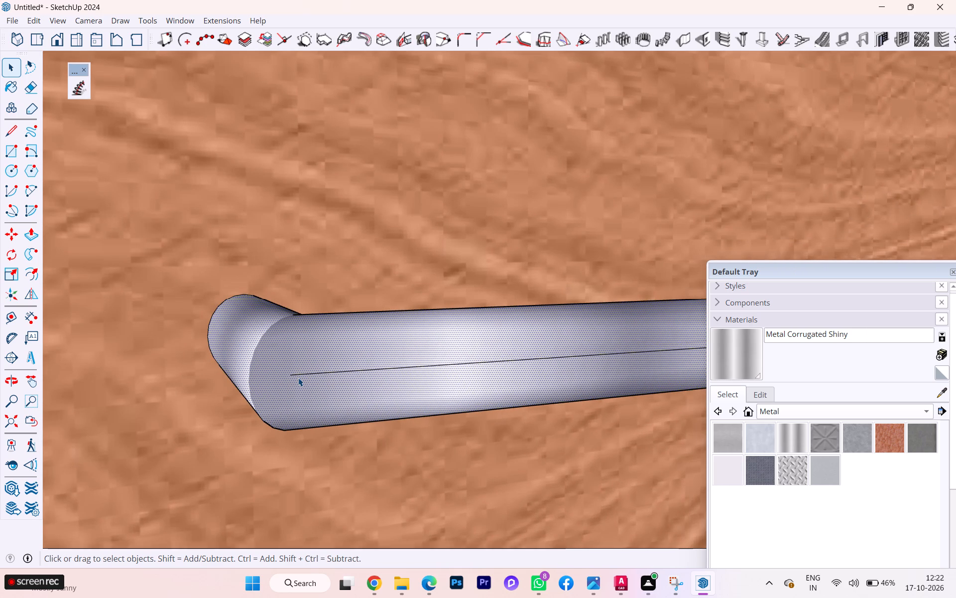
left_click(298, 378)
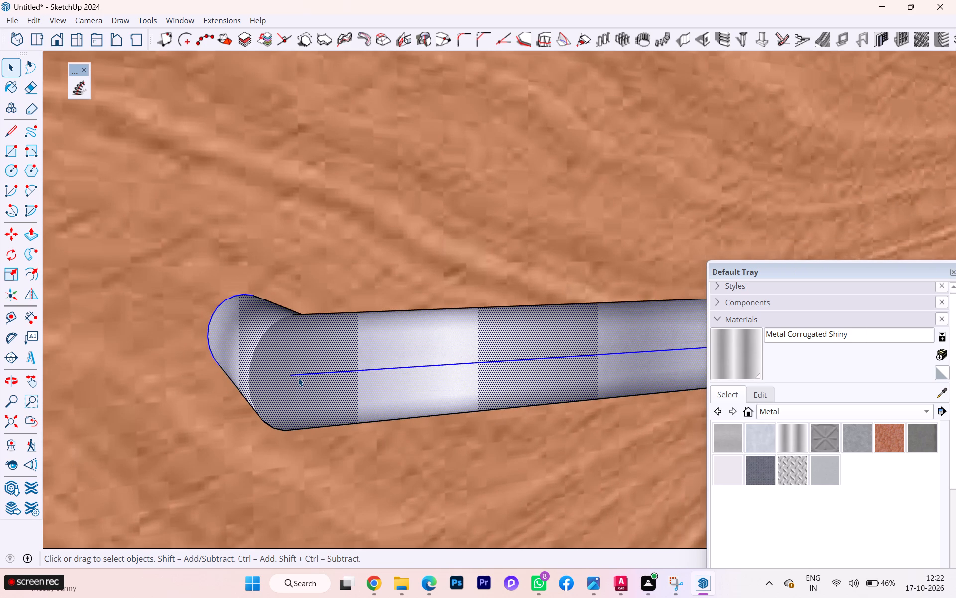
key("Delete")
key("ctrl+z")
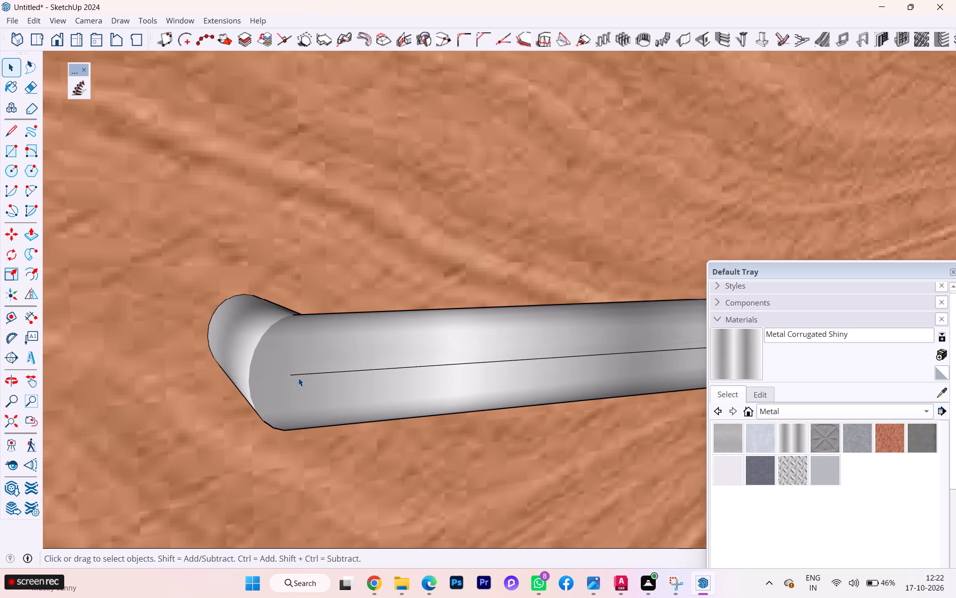
Examine the resized handle on the drawer front and check how its geometry selects.
scroll(344, 387, "down", 5)
middle_click_drag(348, 389, 222, 597)
scroll(363, 427, "down", 9)
scroll(312, 401, "up", 1)
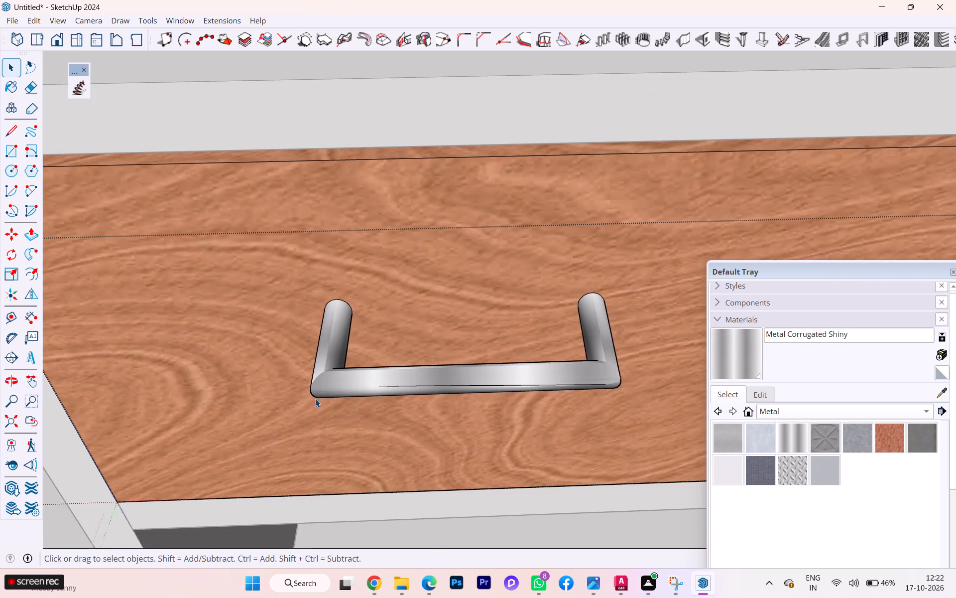
scroll(388, 399, "down", 2)
scroll(393, 401, "up", 1)
scroll(393, 401, "down", 6)
scroll(394, 402, "up", 2)
scroll(416, 406, "down", 4)
scroll(375, 385, "up", 1)
scroll(375, 385, "down", 5)
scroll(355, 398, "up", 2)
scroll(355, 398, "down", 2)
scroll(355, 398, "up", 1)
scroll(355, 398, "down", 1)
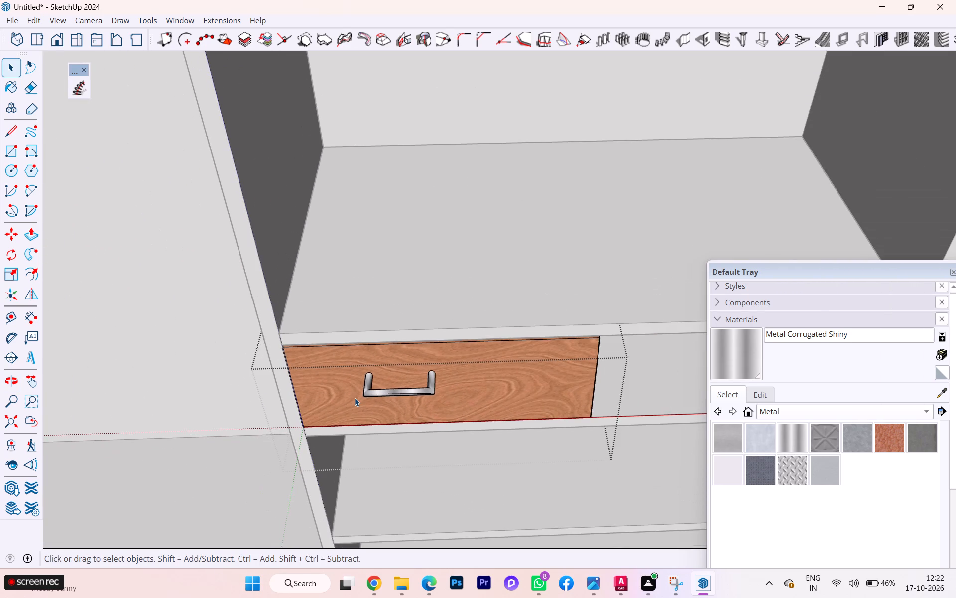
scroll(355, 398, "down", 2)
key("space")
scroll(413, 383, "up", 2)
left_click(403, 396)
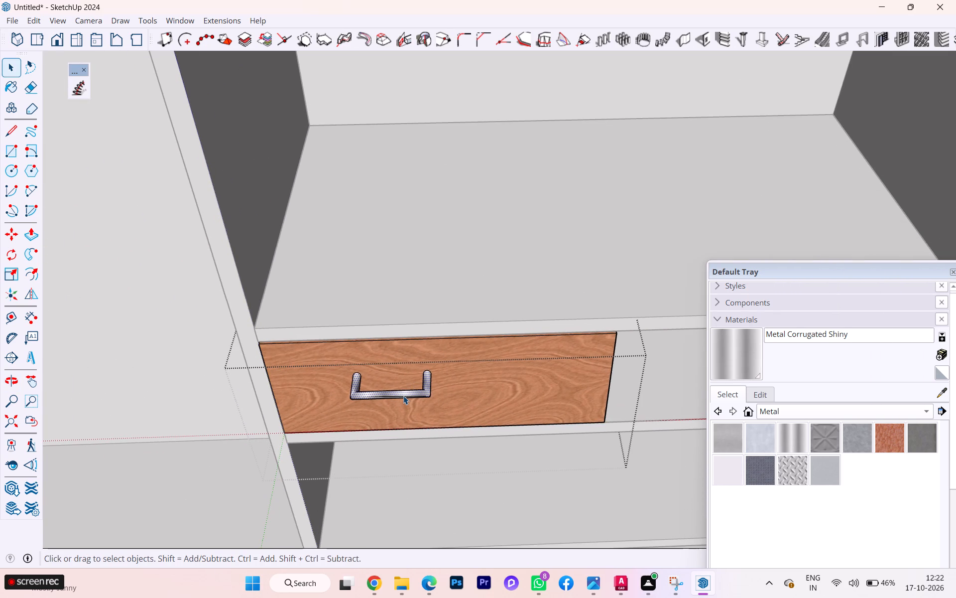
triple_click(402, 396)
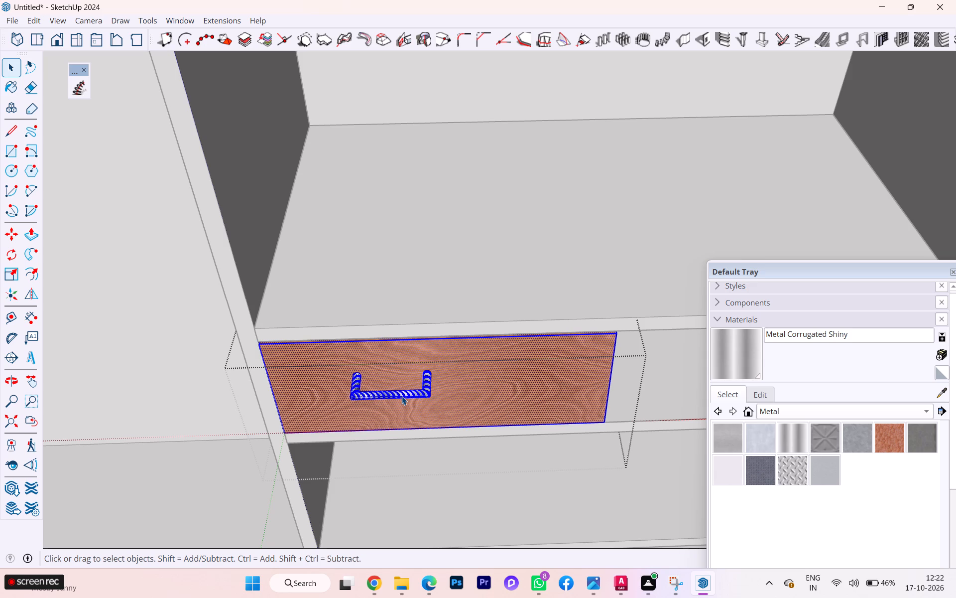
scroll(402, 397, "up", 4)
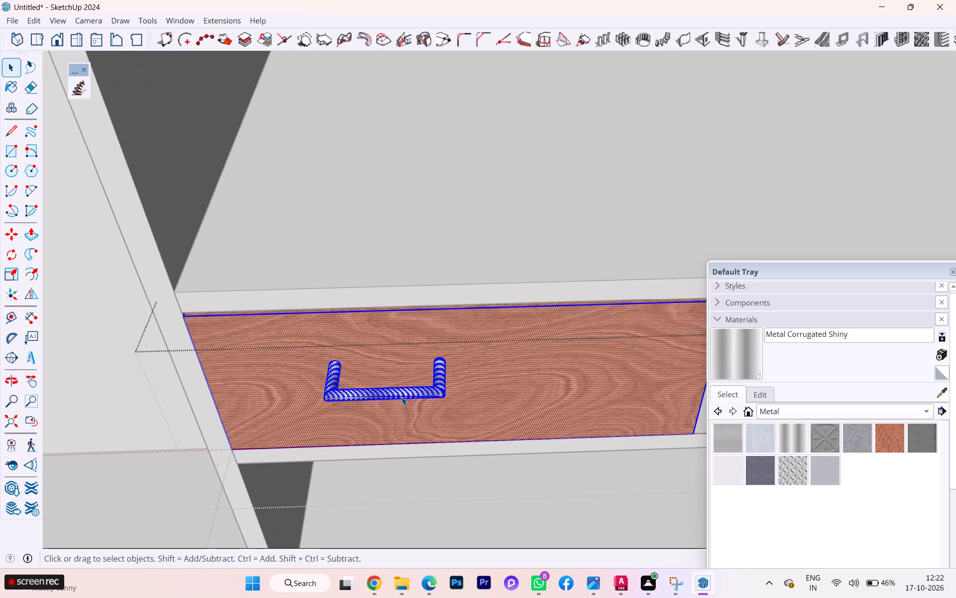
triple_click(402, 397)
left_click(477, 374)
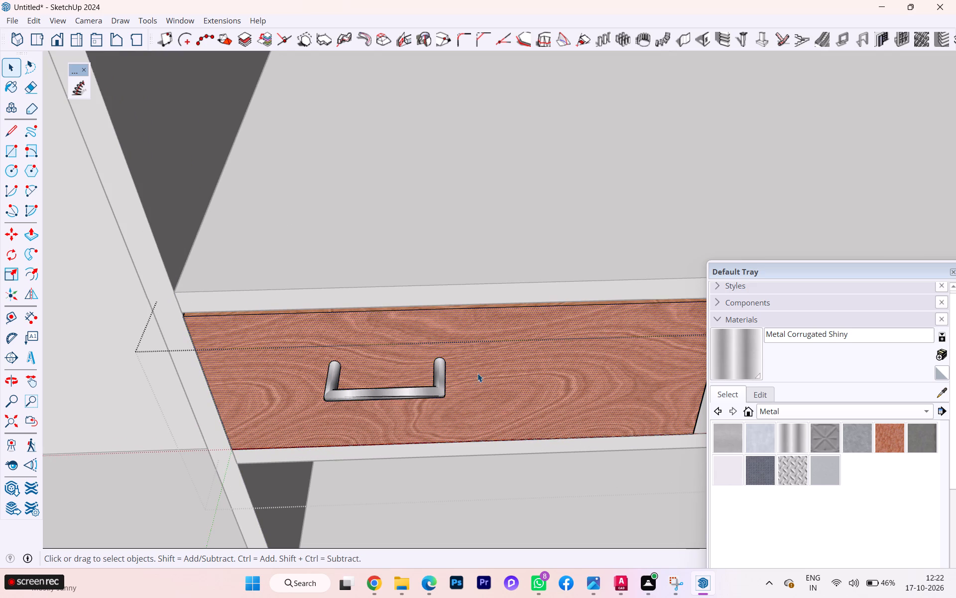
left_click(473, 374)
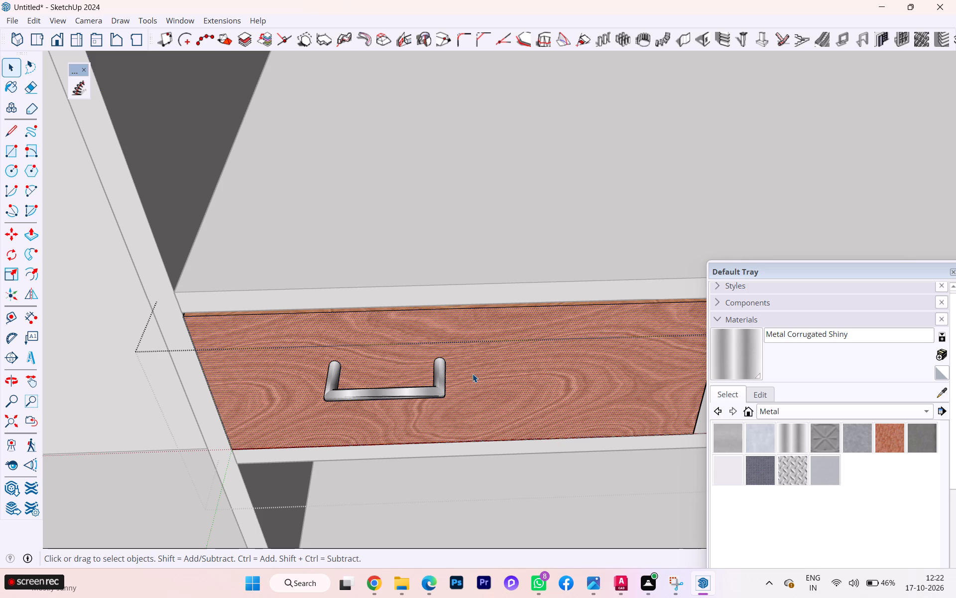
Exit editing of the drawer box group to return to the whole wardrobe.
scroll(403, 401, "down", 2)
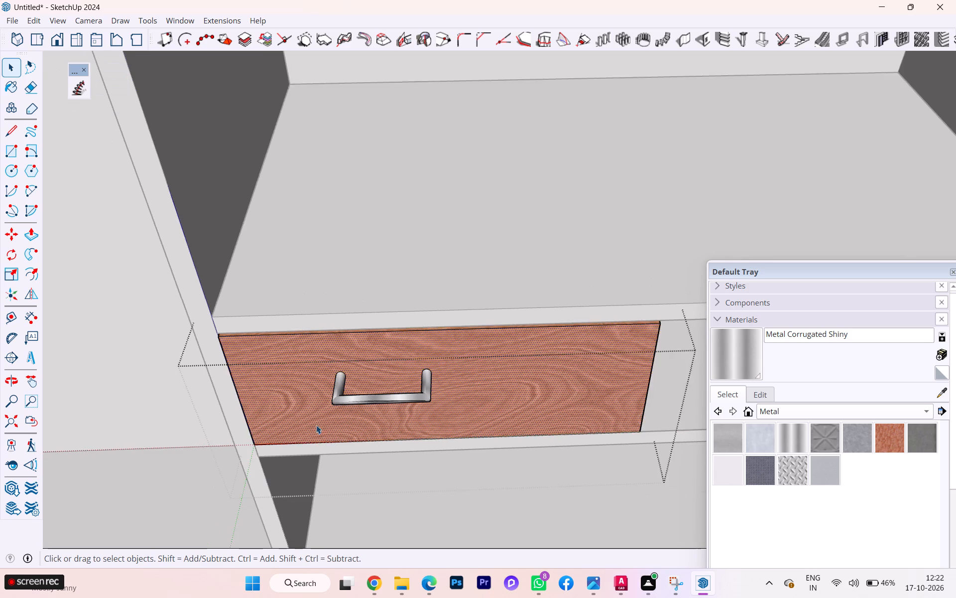
scroll(316, 425, "down", 2)
scroll(314, 422, "up", 1)
scroll(314, 422, "down", 4)
key("Escape")
scroll(392, 408, "up", 2)
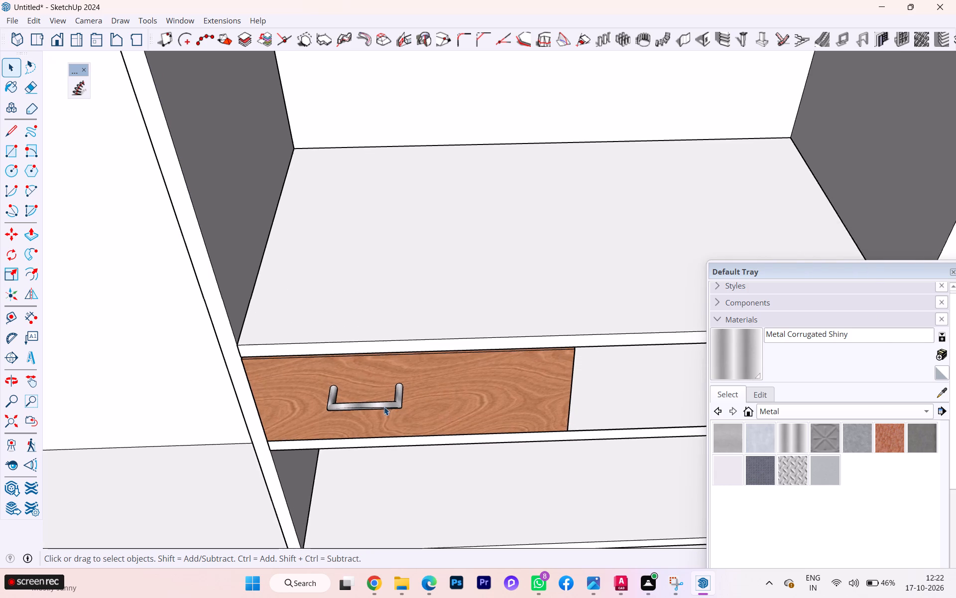
Open the drawer group for editing and select the metal handle together with its connected geometry.
scroll(384, 407, "up", 1)
left_click(383, 404)
double_click(379, 403)
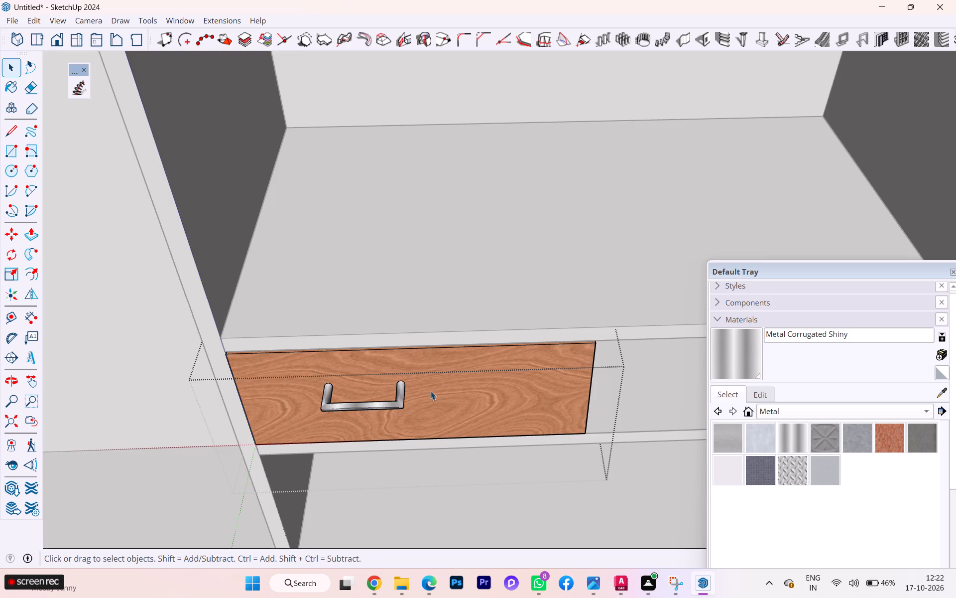
left_click(444, 386)
double_click(390, 401)
double_click(389, 401)
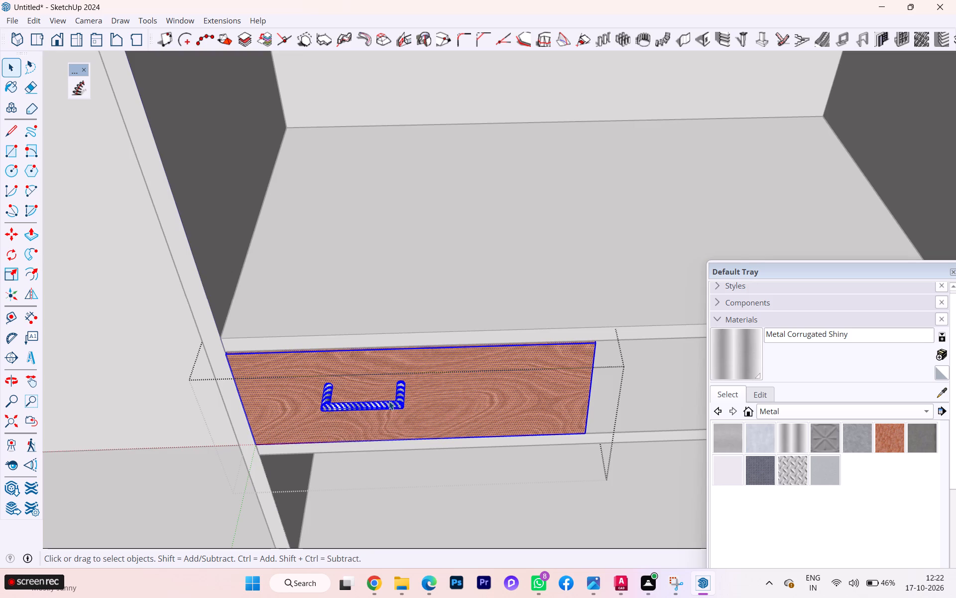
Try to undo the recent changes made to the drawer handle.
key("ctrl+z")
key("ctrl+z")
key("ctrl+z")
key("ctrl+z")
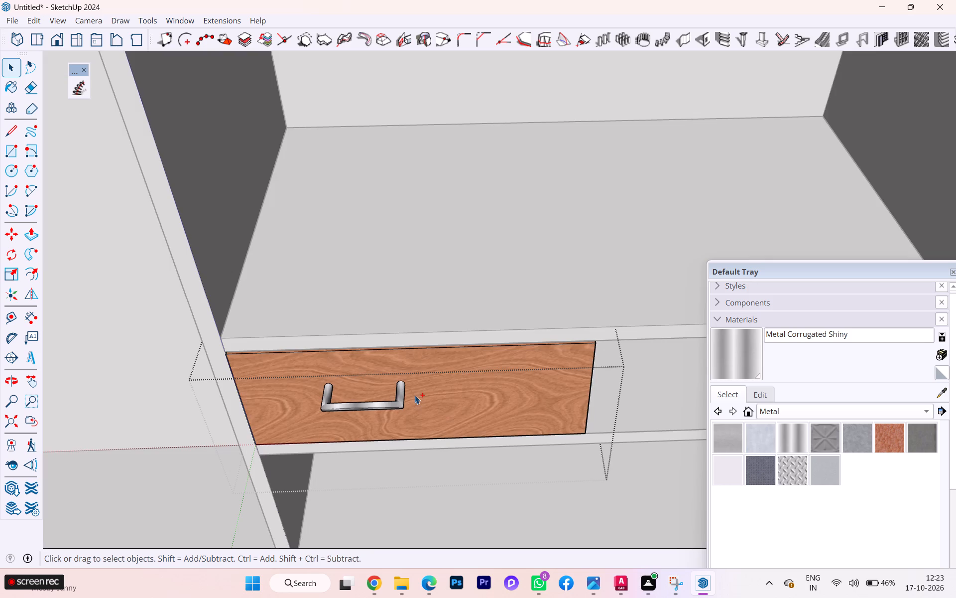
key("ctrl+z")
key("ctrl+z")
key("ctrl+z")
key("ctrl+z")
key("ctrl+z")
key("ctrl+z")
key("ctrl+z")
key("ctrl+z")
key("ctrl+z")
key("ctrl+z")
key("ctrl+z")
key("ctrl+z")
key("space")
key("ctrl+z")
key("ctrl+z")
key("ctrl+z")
Delete the metal handle from the drawer front.
left_click(398, 403, "ctrl")
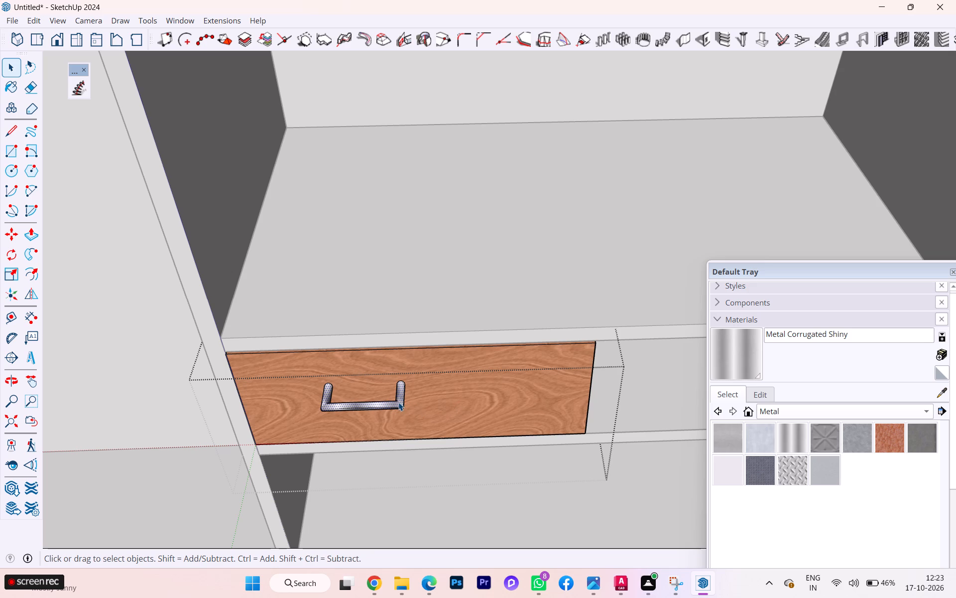
double_click(398, 402)
key("Delete")
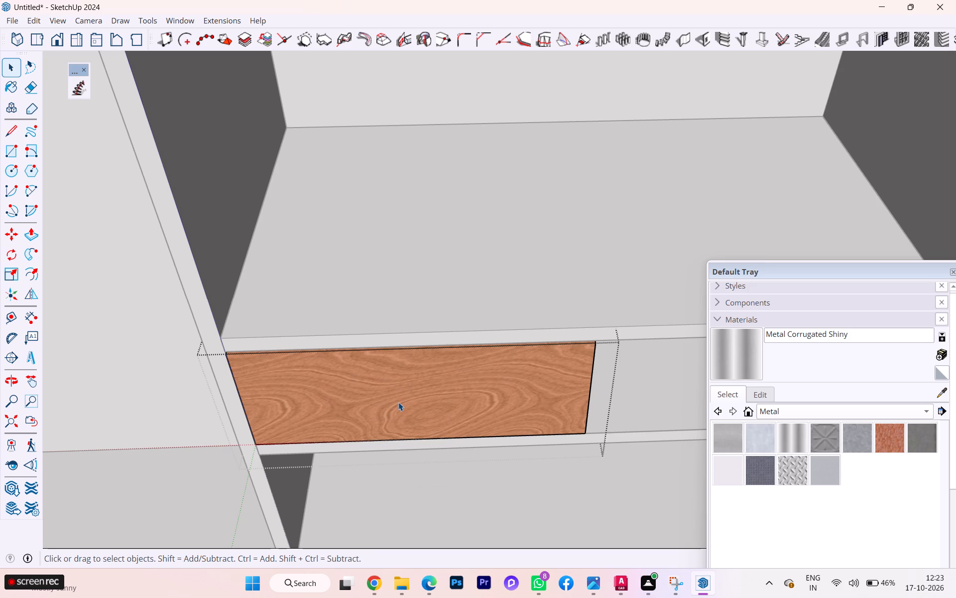
Exit editing of the drawer group and select the drawer as a whole.
scroll(398, 402, "up", 3)
double_click(398, 402)
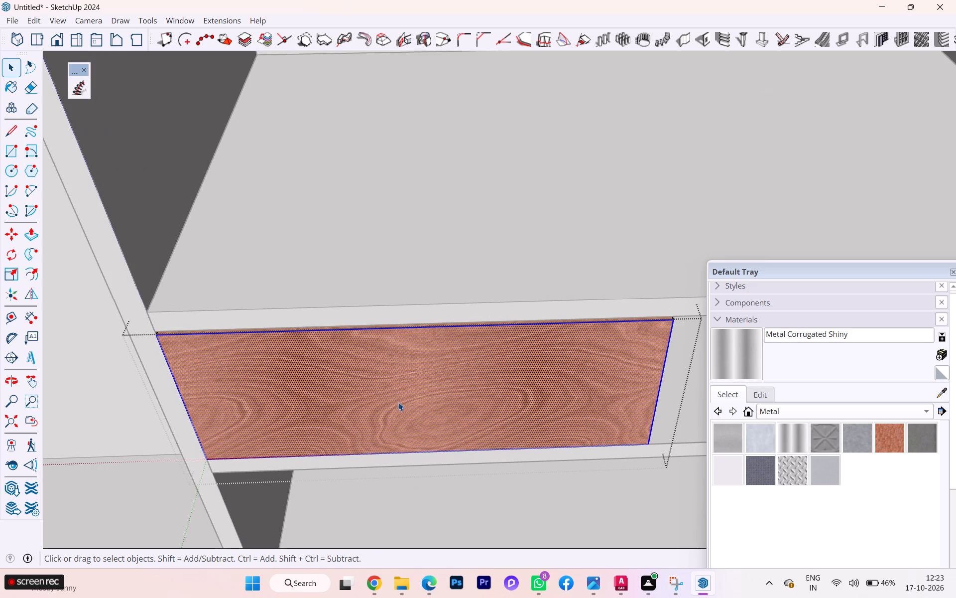
scroll(352, 401, "up", 1)
scroll(349, 401, "down", 1)
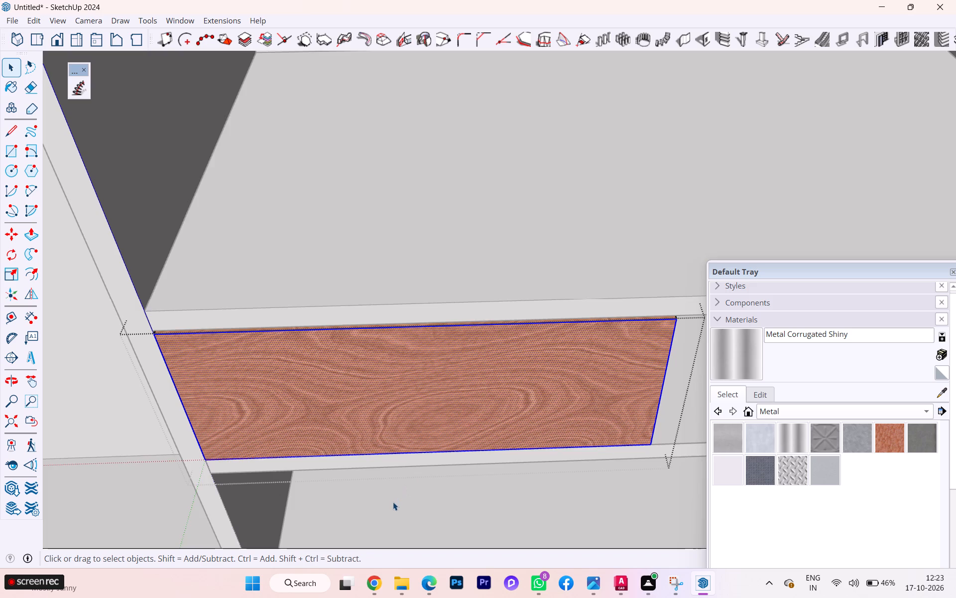
left_click(393, 502)
left_click(392, 421)
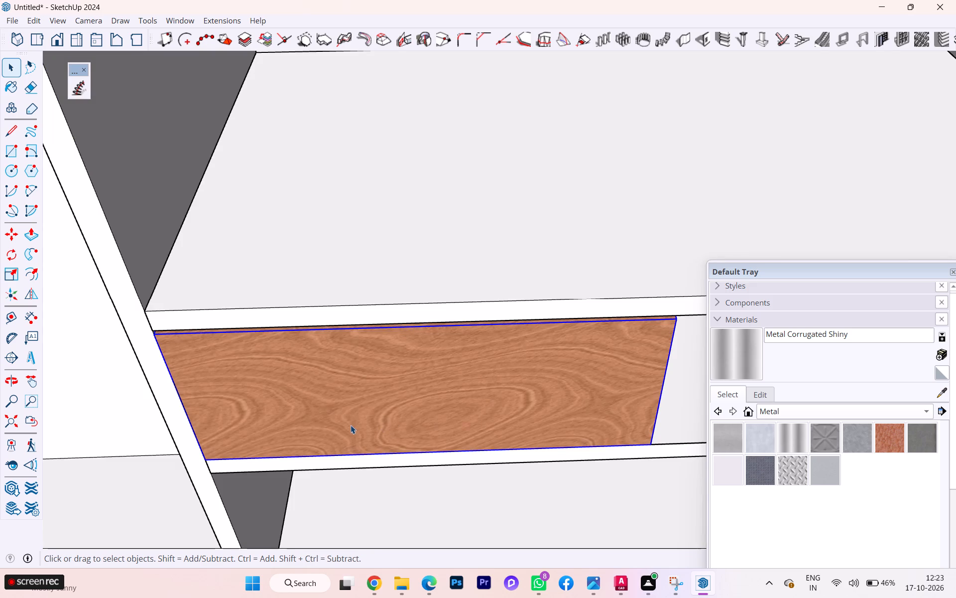
Draw two small circles side by side on the drawer front for the ends of a new handle.
key("c")
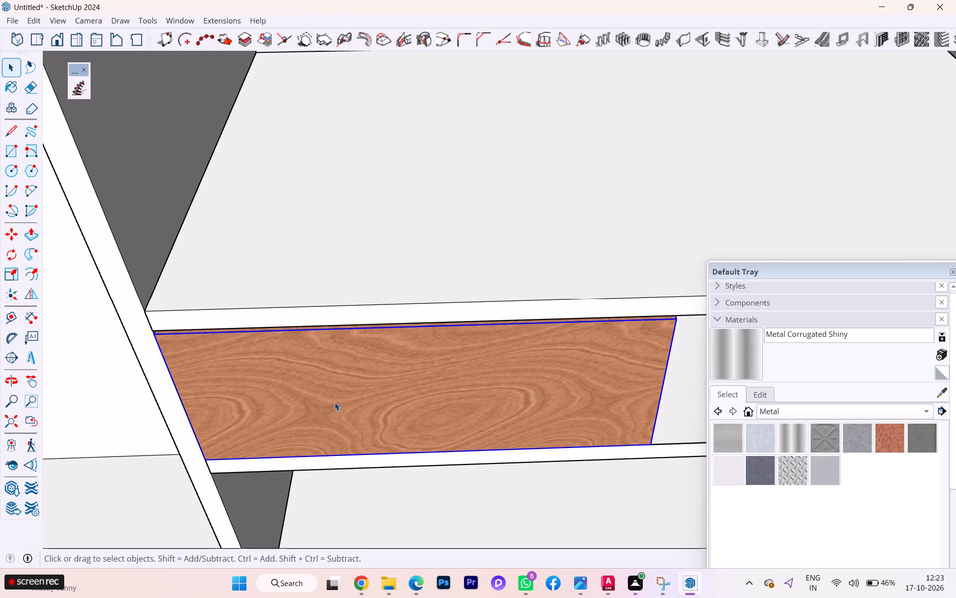
left_click(15, 179)
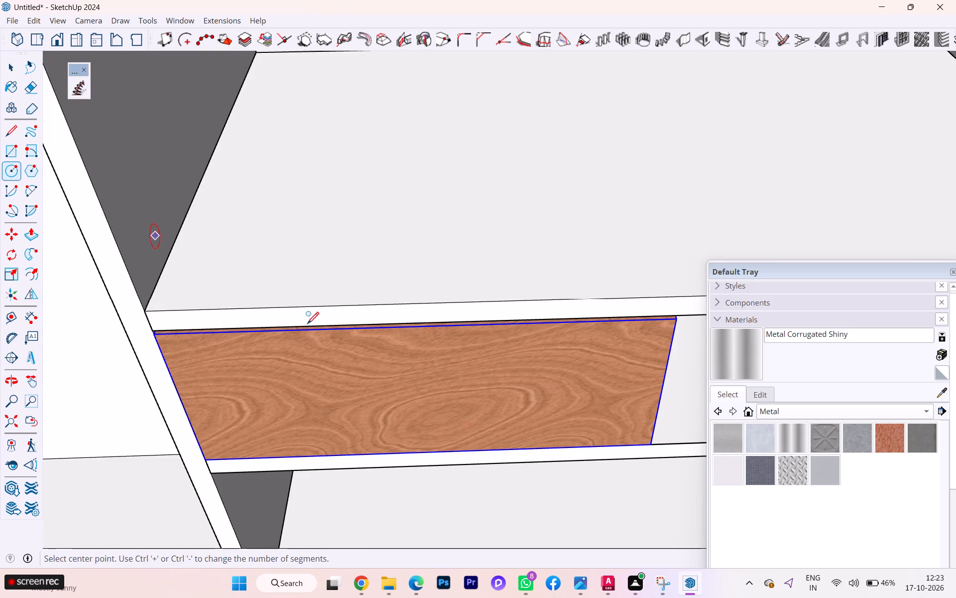
left_click(346, 392)
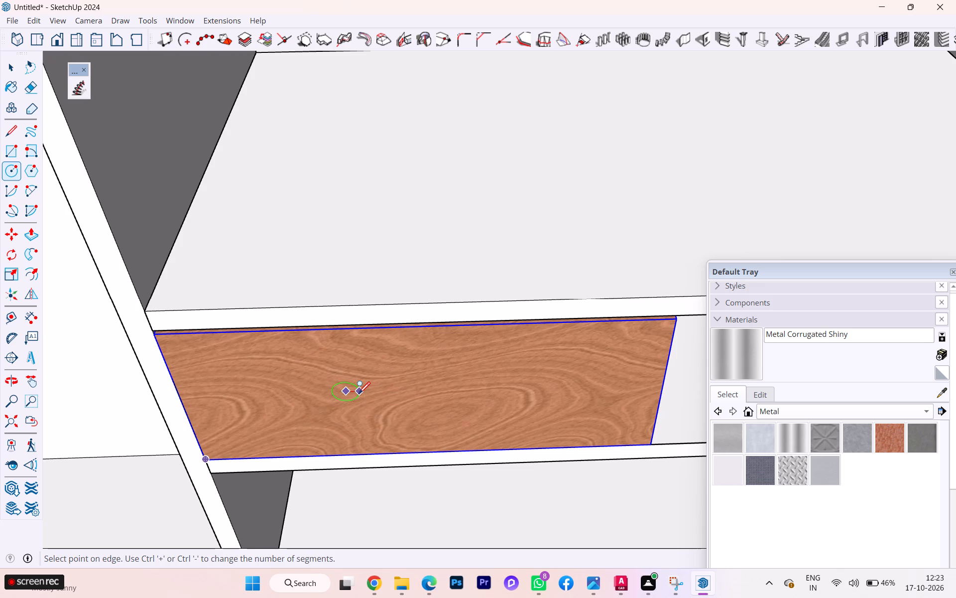
left_click(358, 393)
scroll(355, 393, "up", 6)
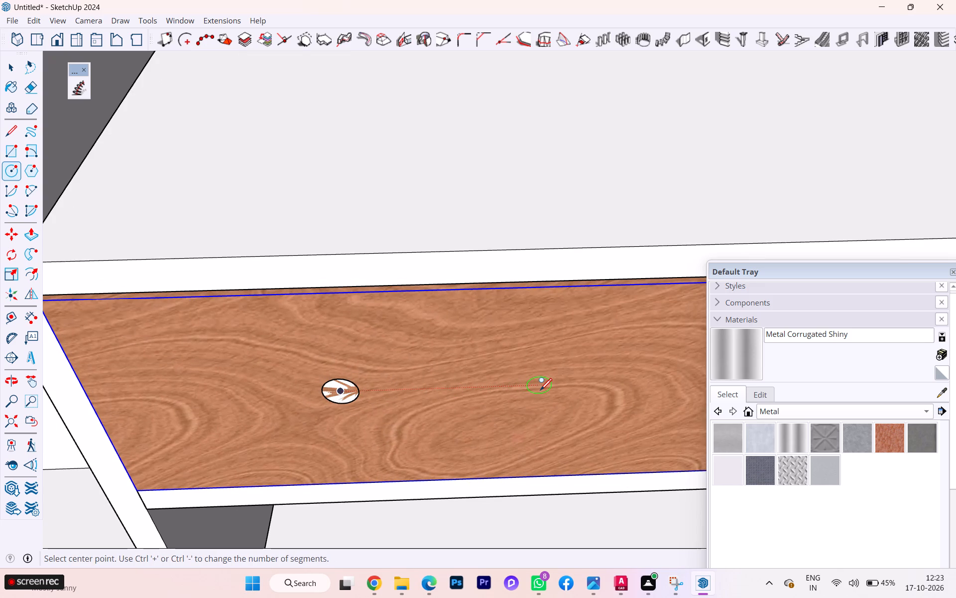
left_click(540, 385)
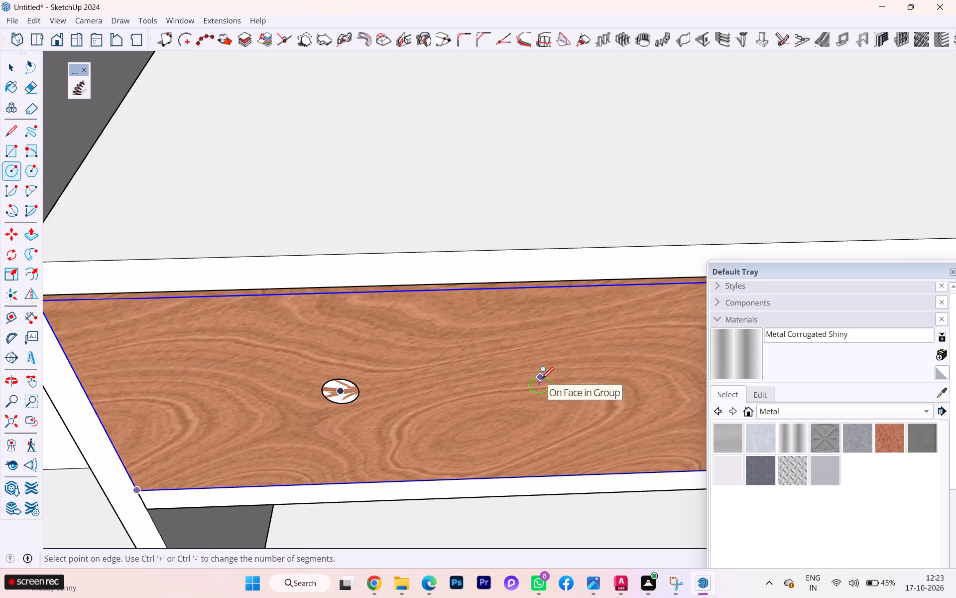
left_click(542, 375)
key("space")
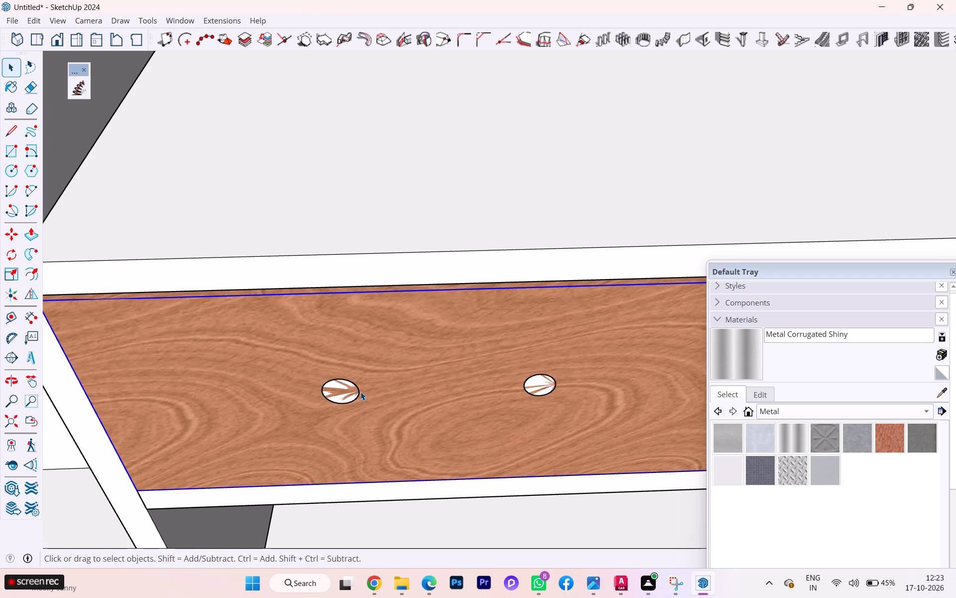
Draw a three-segment handle path from one circle's centre outward, across along the red axis, and back to the other circle's centre.
key("l")
key("Return")
left_click(338, 395)
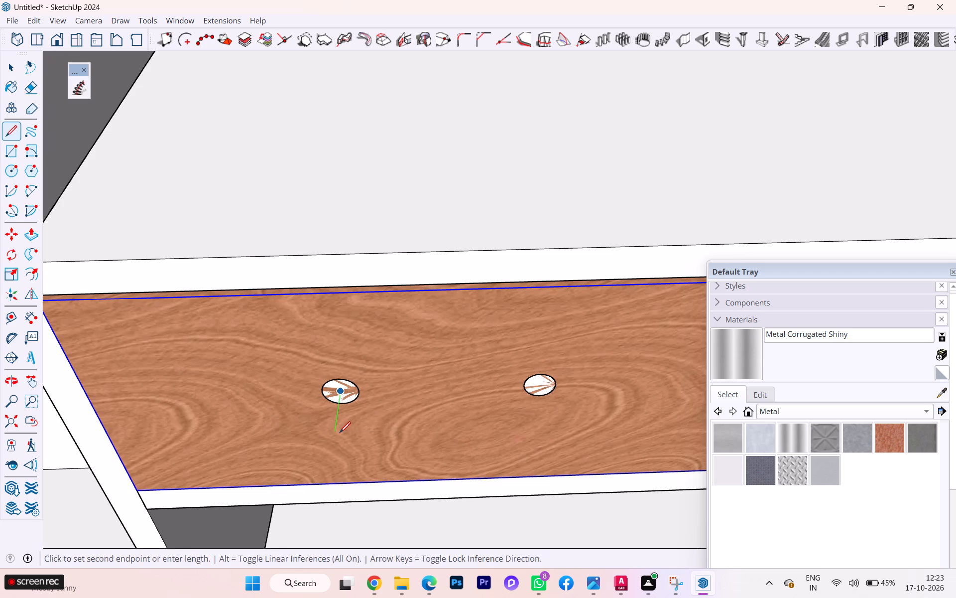
key("Left")
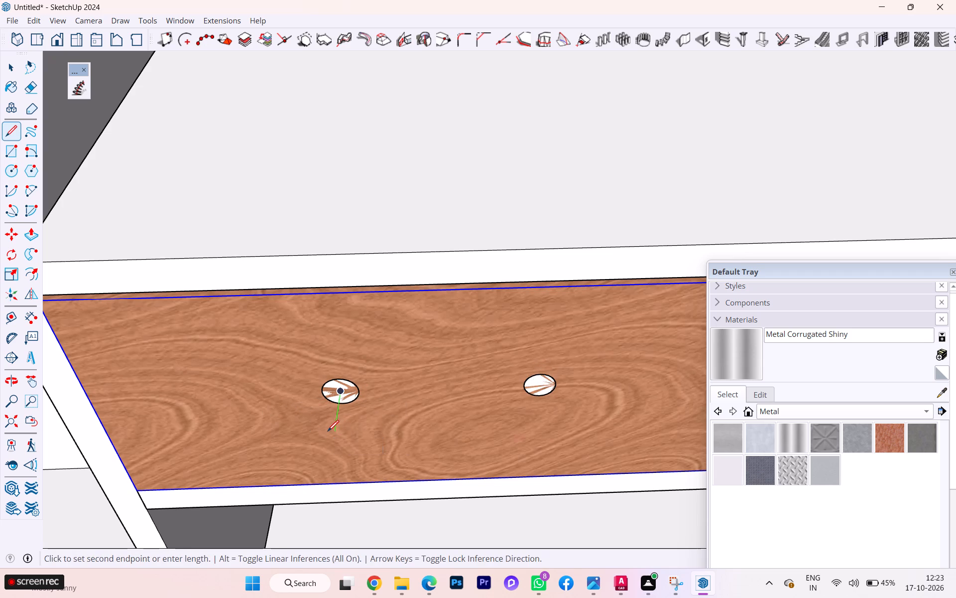
left_click(331, 426)
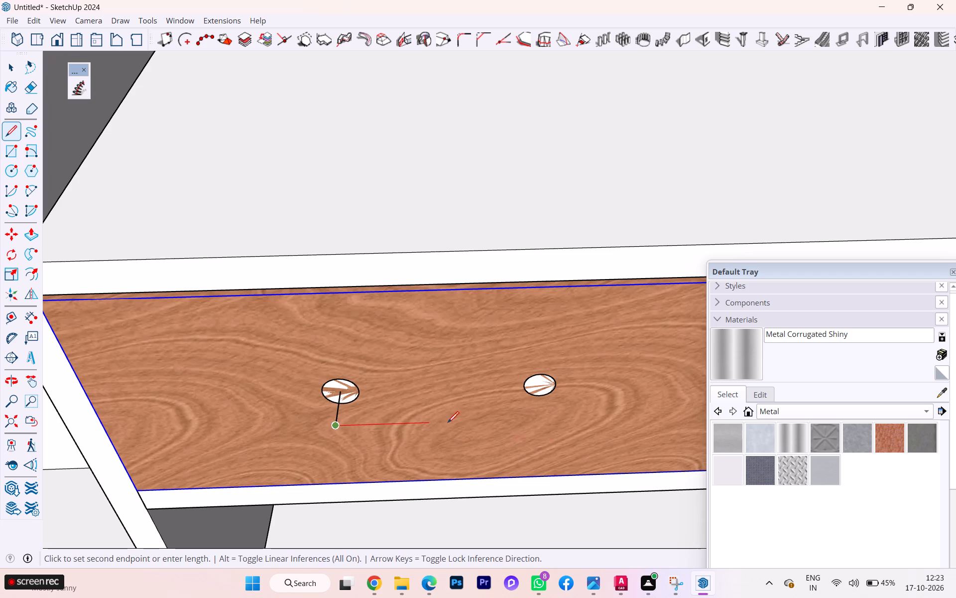
key("Right")
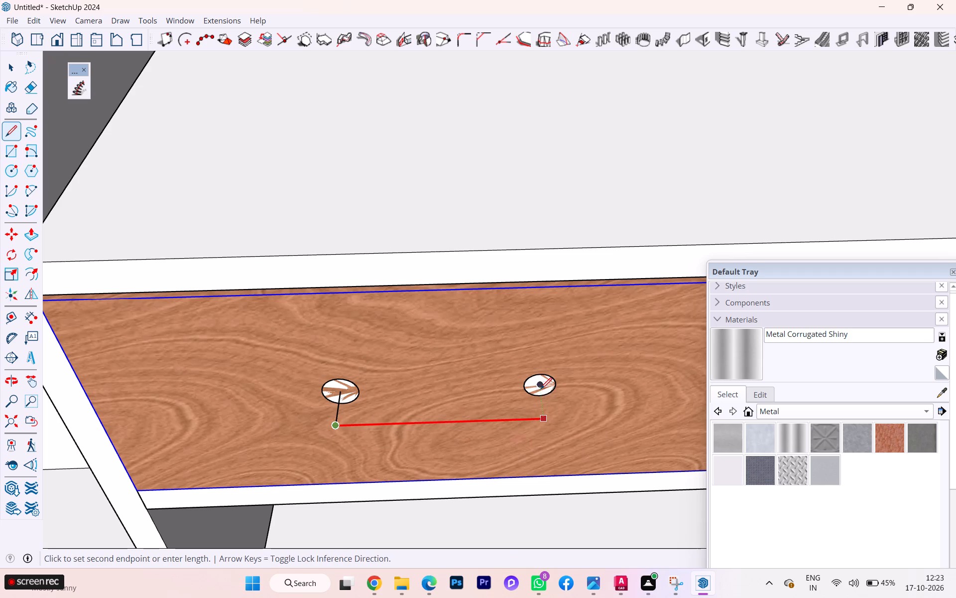
left_click(546, 420)
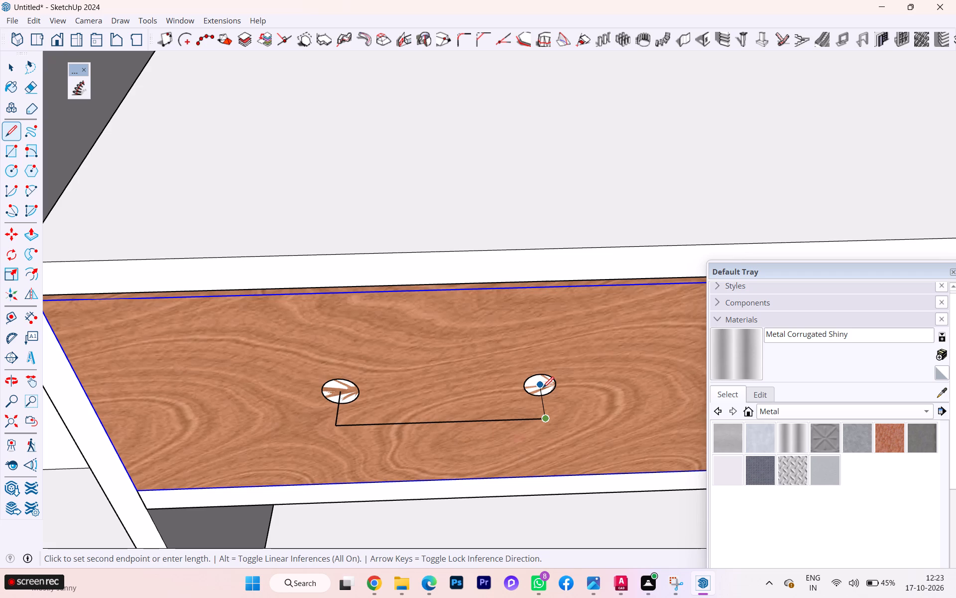
left_click(543, 388)
key("space")
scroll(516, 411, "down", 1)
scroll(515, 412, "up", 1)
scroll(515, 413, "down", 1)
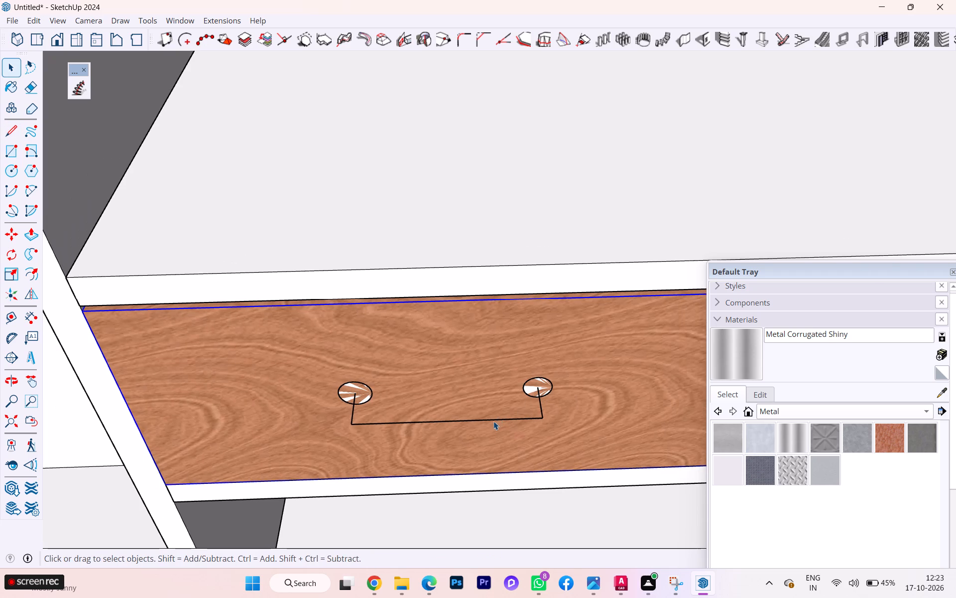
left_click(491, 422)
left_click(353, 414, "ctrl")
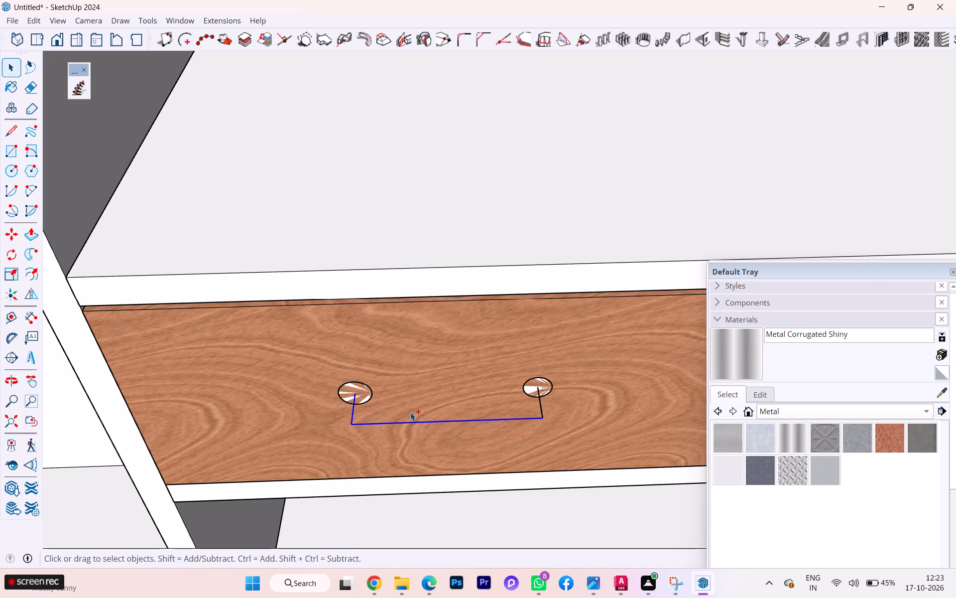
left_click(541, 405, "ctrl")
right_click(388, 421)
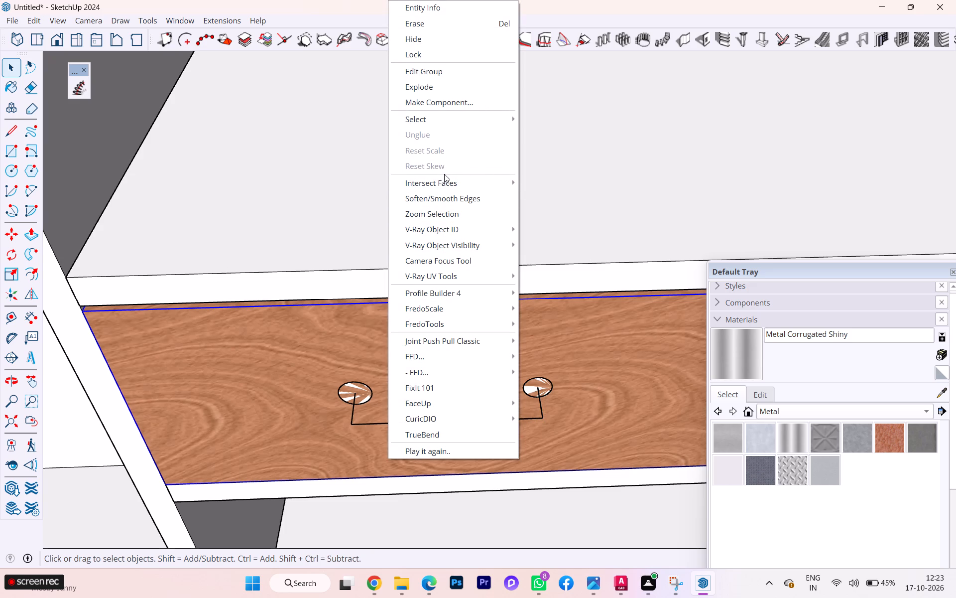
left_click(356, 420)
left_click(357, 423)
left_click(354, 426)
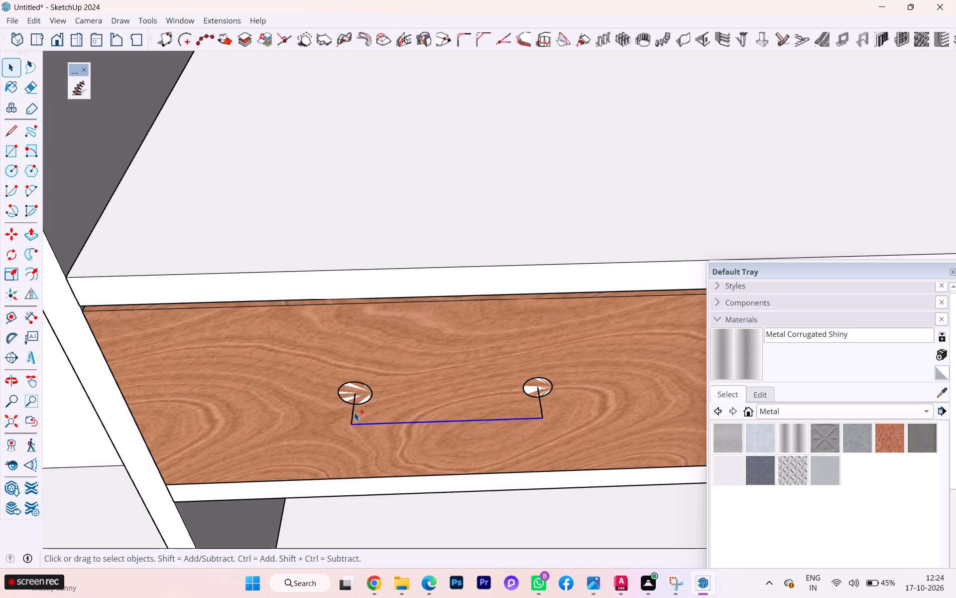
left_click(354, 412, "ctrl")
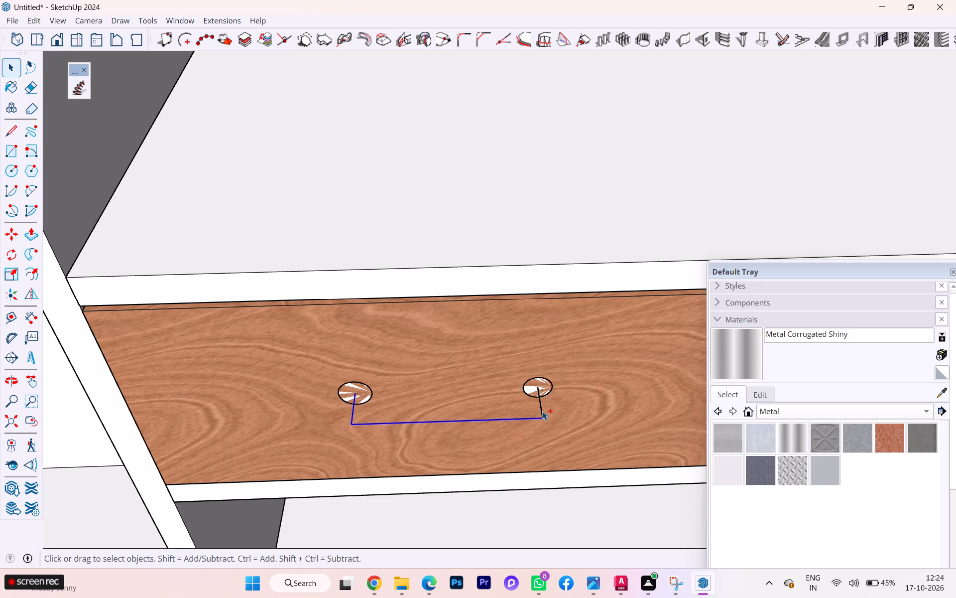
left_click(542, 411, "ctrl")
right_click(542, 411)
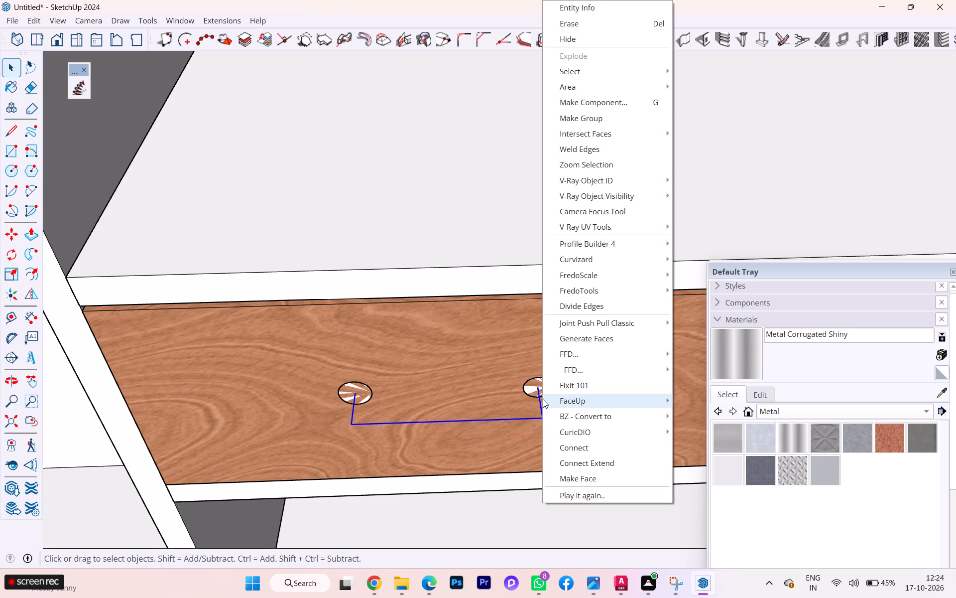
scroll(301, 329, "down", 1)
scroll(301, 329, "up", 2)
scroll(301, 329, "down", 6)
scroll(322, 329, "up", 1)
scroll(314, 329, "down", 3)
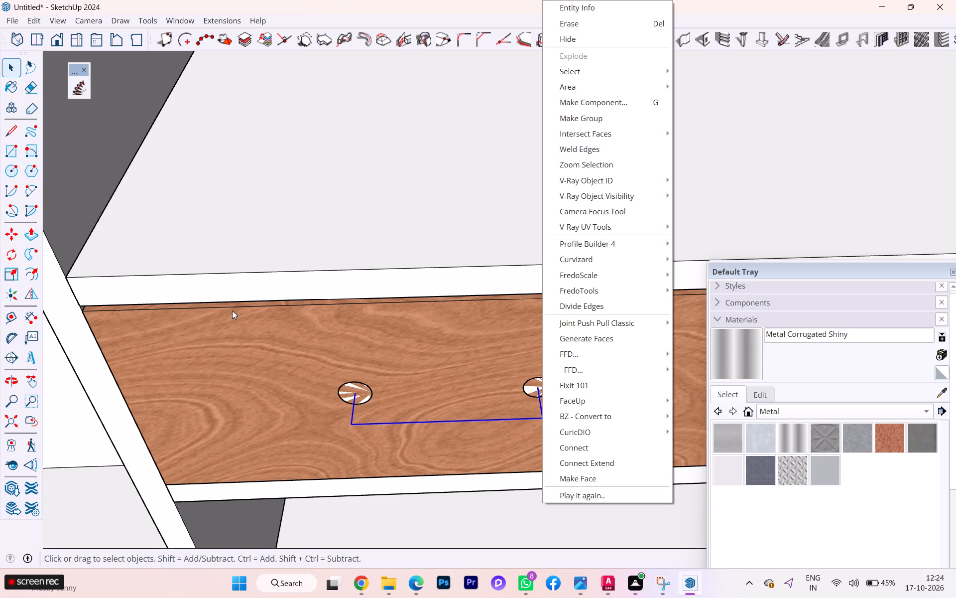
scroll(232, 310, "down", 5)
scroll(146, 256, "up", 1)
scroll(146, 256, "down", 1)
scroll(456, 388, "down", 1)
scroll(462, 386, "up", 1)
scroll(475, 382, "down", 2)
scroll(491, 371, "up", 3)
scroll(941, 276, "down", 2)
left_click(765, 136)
Push/Pull the circle nearer the middle of the drawer front outward into a cylinder reaching the handle path's corner.
scroll(598, 223, "down", 6)
scroll(584, 229, "up", 1)
scroll(551, 241, "down", 1)
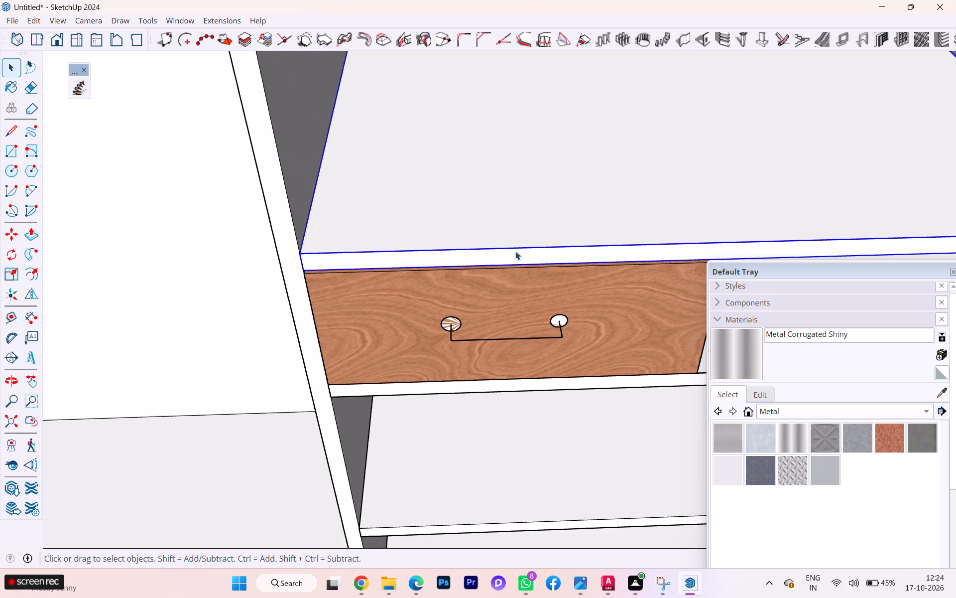
scroll(455, 253, "up", 2)
scroll(455, 253, "down", 2)
scroll(455, 253, "up", 1)
scroll(455, 253, "down", 1)
scroll(571, 334, "down", 1)
scroll(430, 293, "down", 1)
scroll(430, 293, "up", 2)
scroll(430, 293, "down", 3)
scroll(466, 322, "down", 1)
middle_click_drag(487, 328, 266, 237)
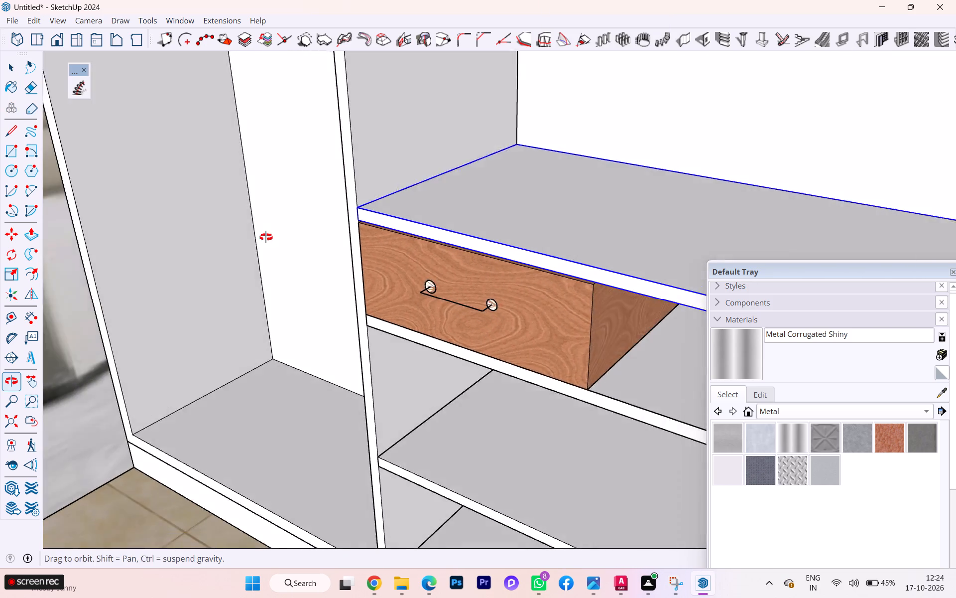
middle_click_drag(266, 237, 265, 237)
scroll(258, 246, "down", 3)
left_click(232, 467)
scroll(347, 330, "up", 5)
scroll(424, 271, "down", 1)
scroll(424, 271, "up", 5)
scroll(424, 271, "down", 2)
scroll(424, 271, "up", 13)
left_click(417, 271)
left_click(417, 271)
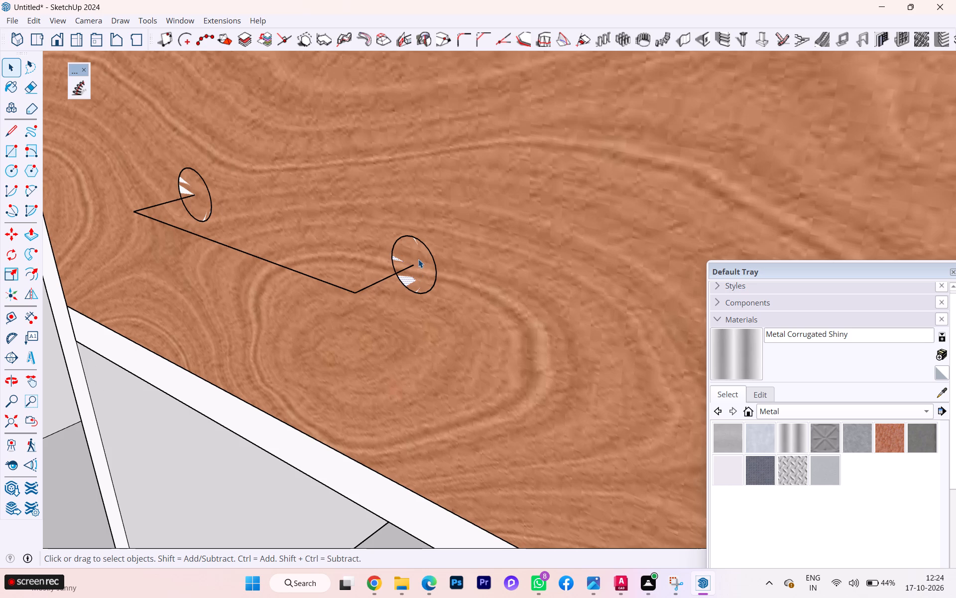
key("p")
left_click(418, 259)
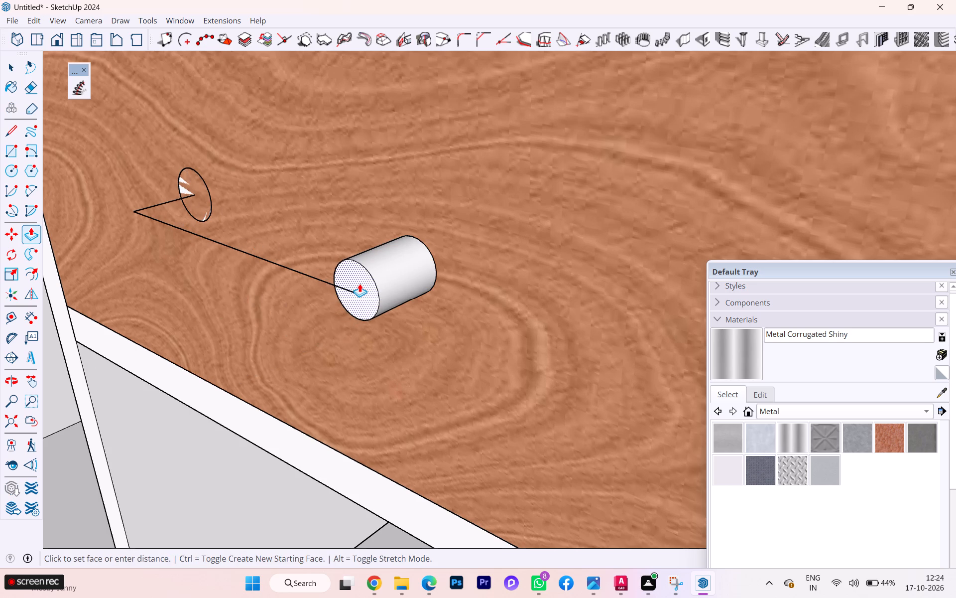
left_click(358, 285)
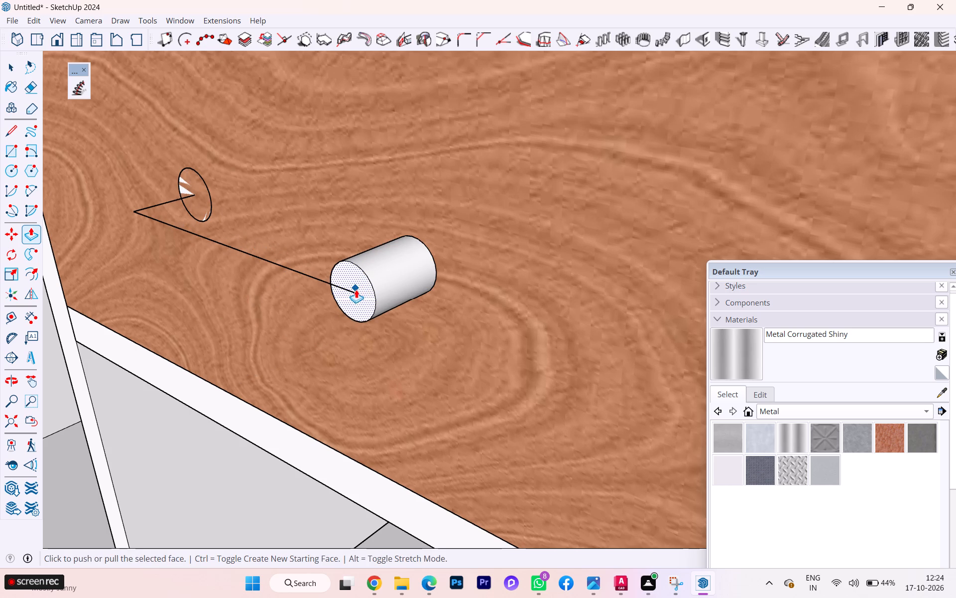
Undo the last Push/Pull on the circle nearer the middle of the drawer front.
key("ctrl+z")
left_click(408, 266)
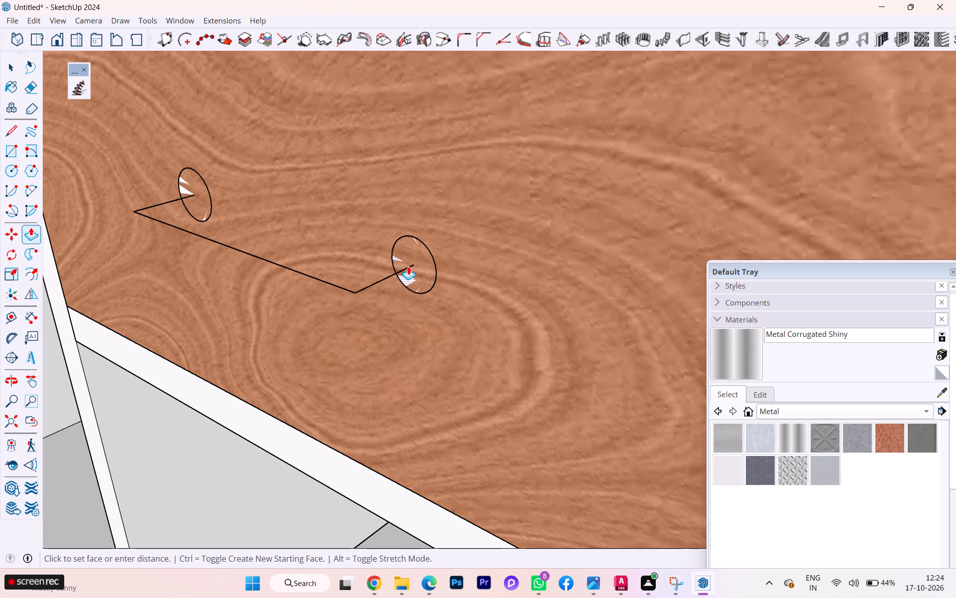
key("space")
Select the three handle path segments and weld their edges into one continuous path.
left_click(368, 286)
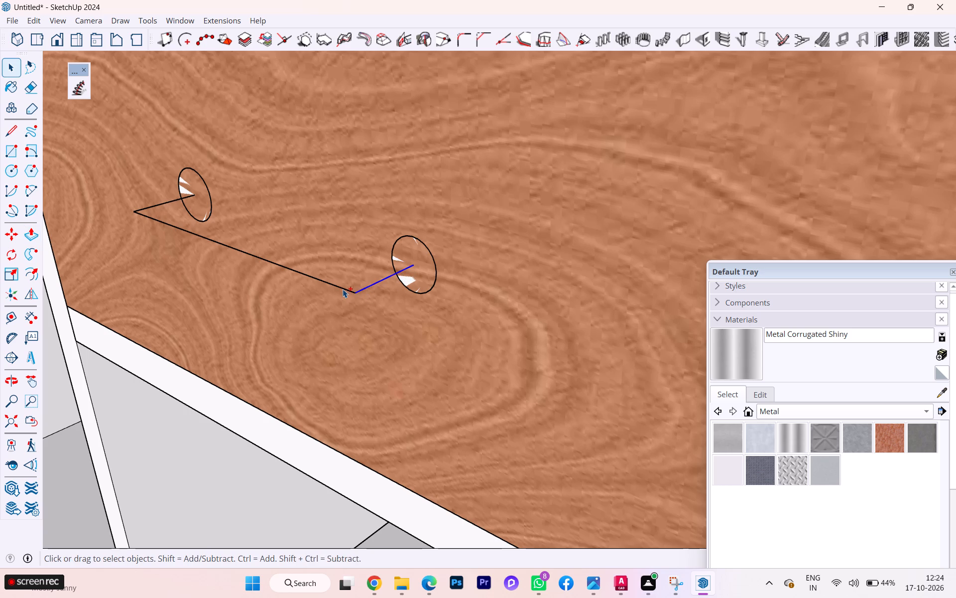
left_click(343, 289, "ctrl")
left_click(165, 207, "ctrl")
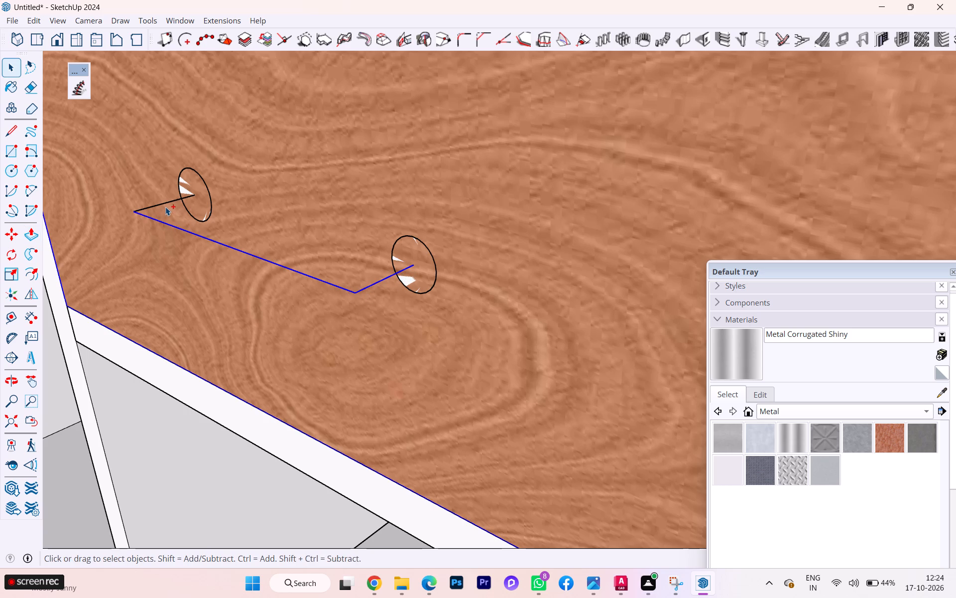
left_click(166, 202, "ctrl")
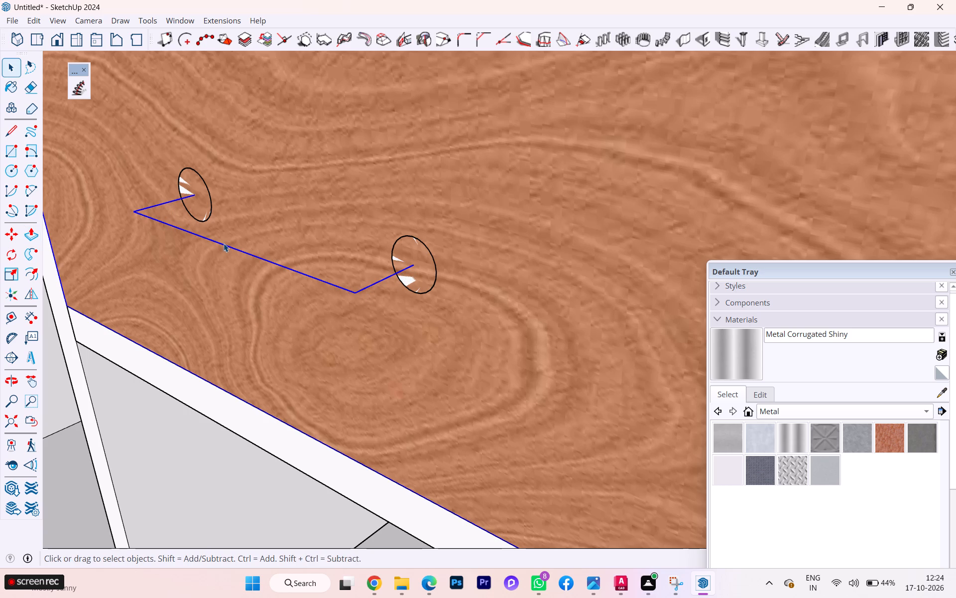
right_click(224, 243)
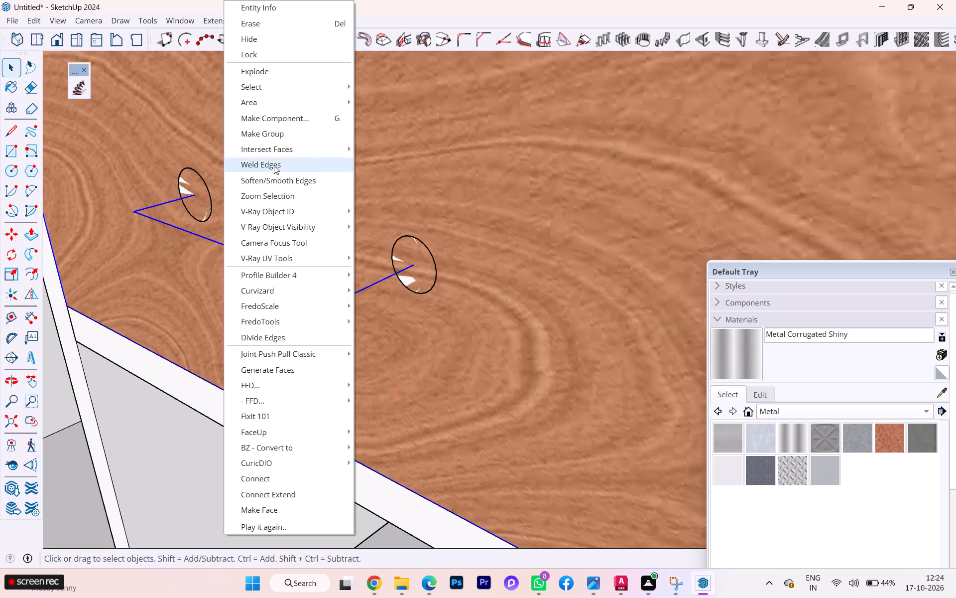
left_click(274, 165)
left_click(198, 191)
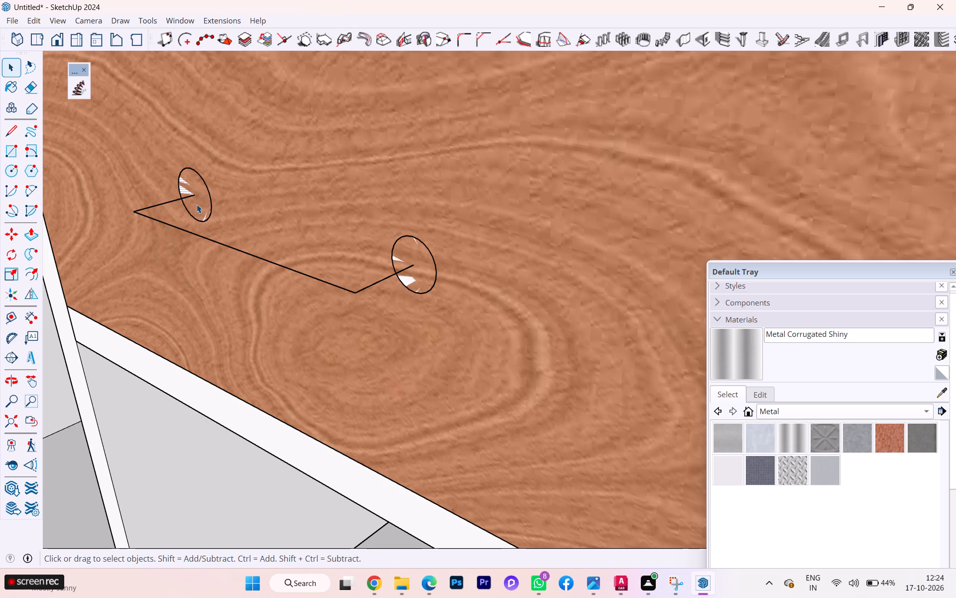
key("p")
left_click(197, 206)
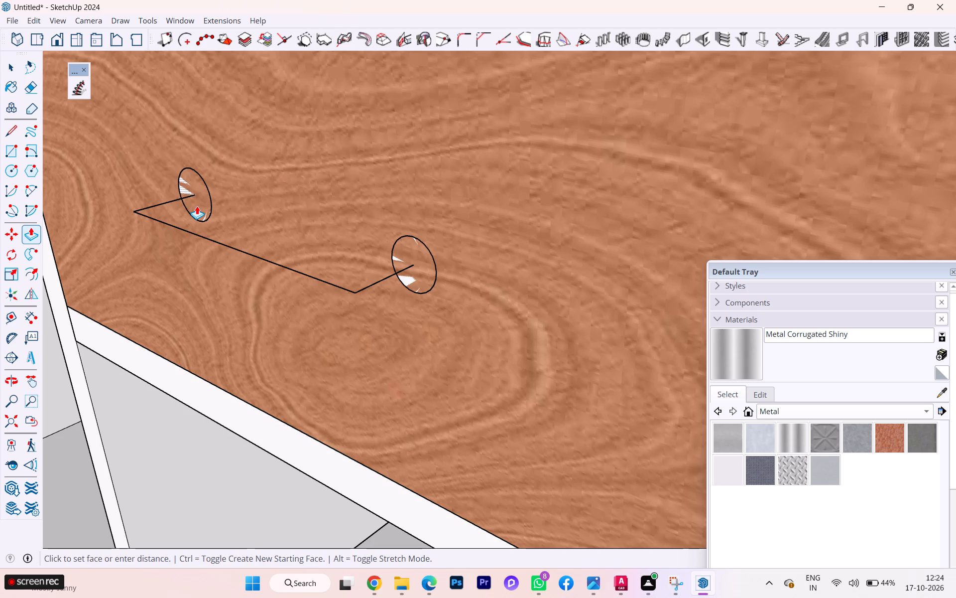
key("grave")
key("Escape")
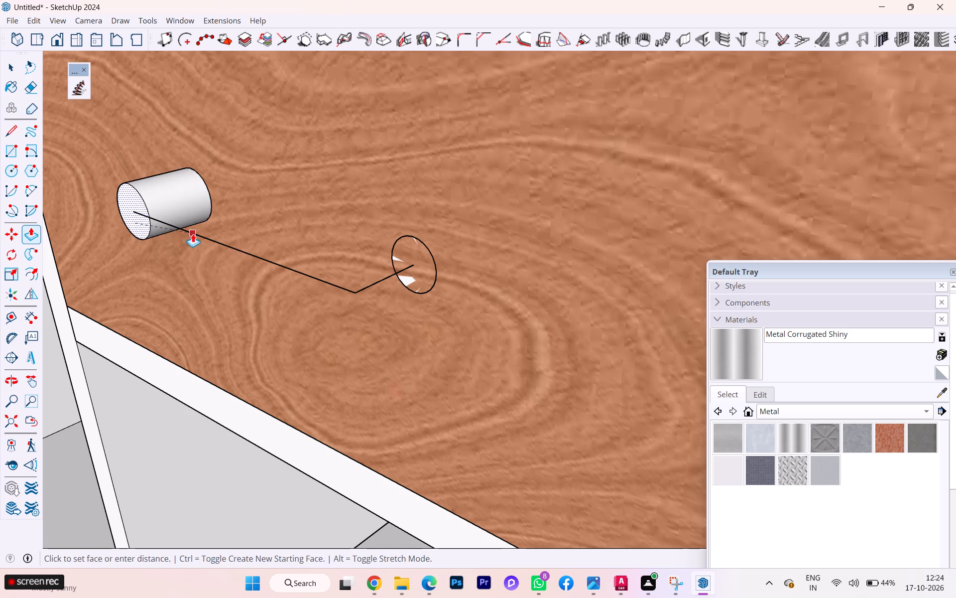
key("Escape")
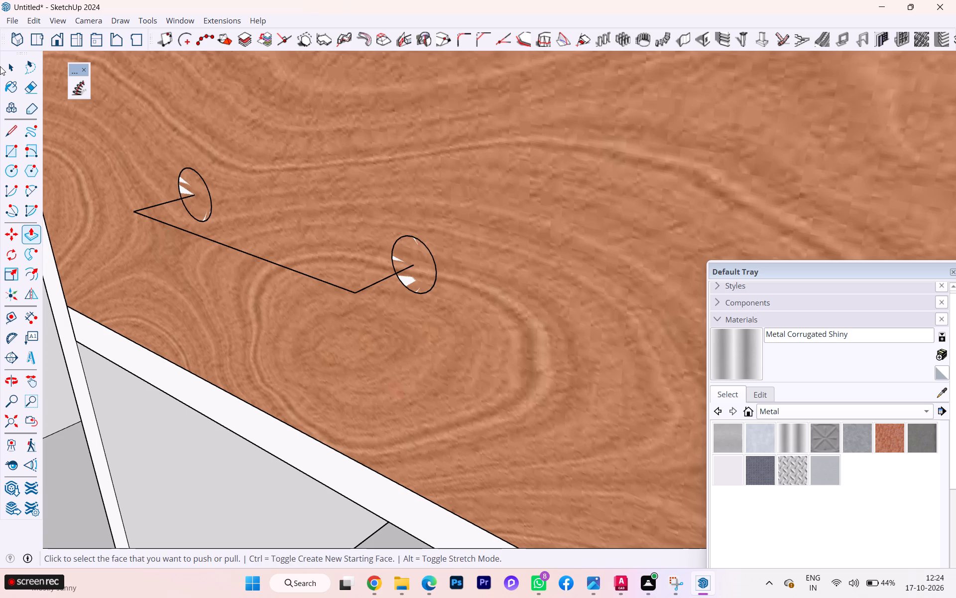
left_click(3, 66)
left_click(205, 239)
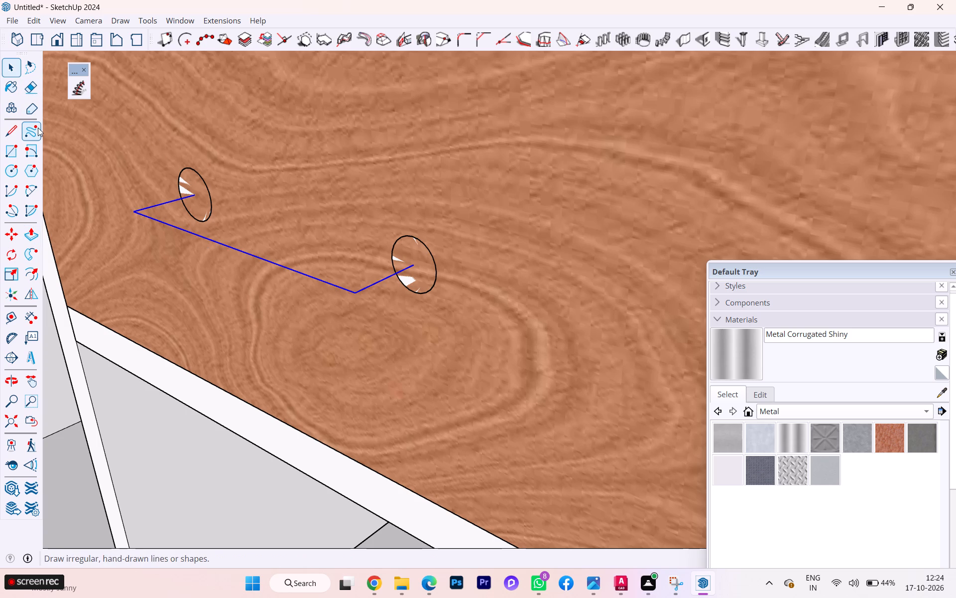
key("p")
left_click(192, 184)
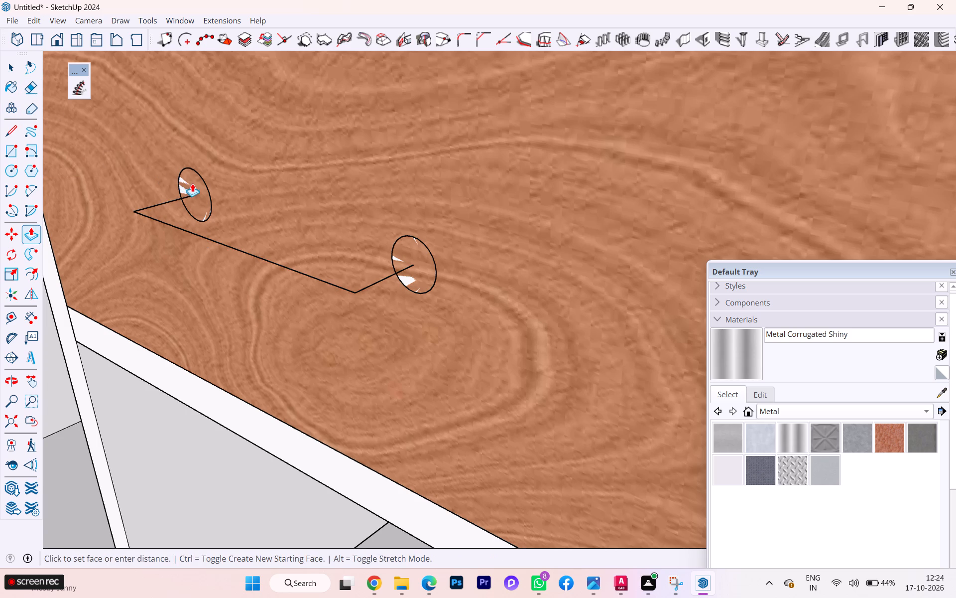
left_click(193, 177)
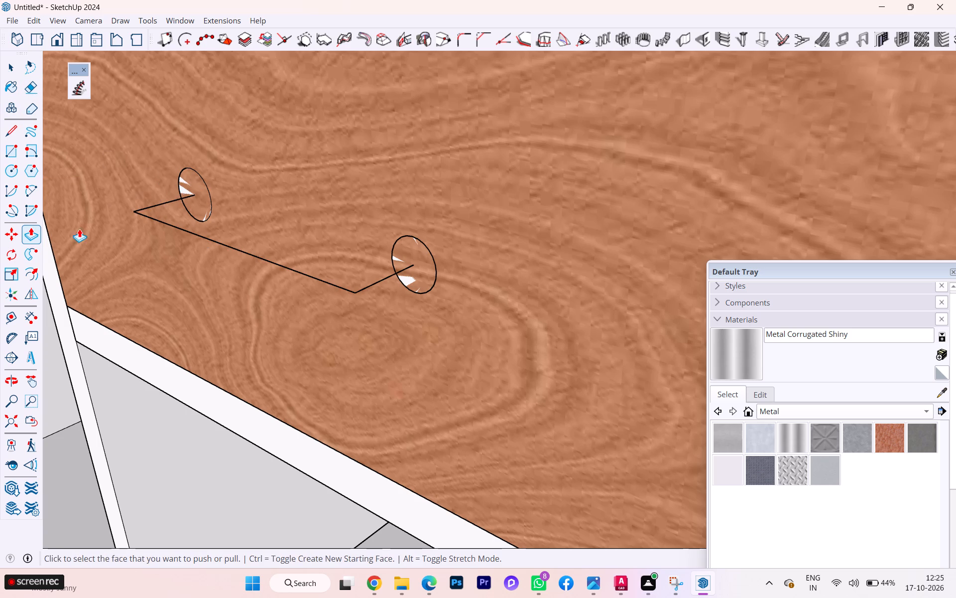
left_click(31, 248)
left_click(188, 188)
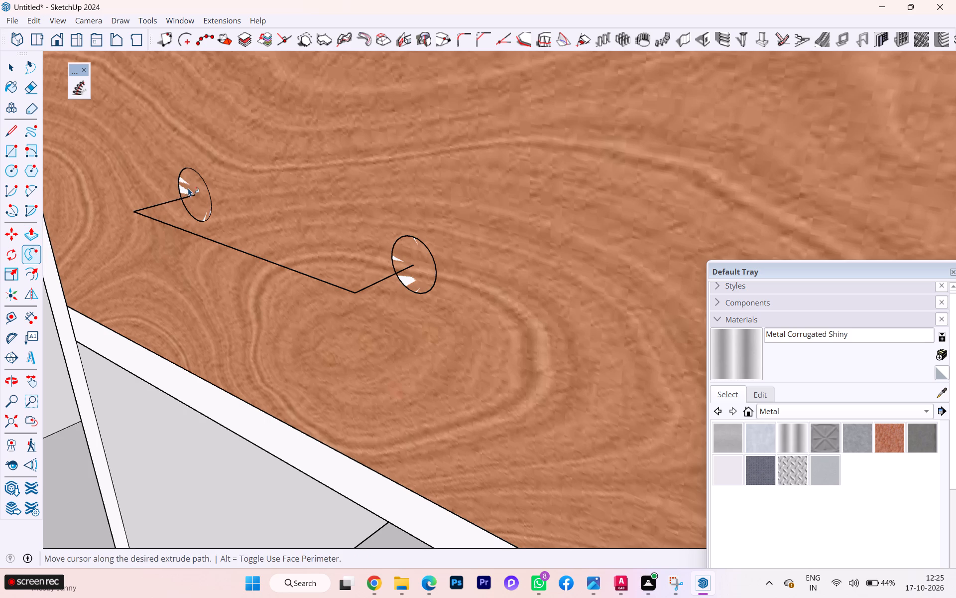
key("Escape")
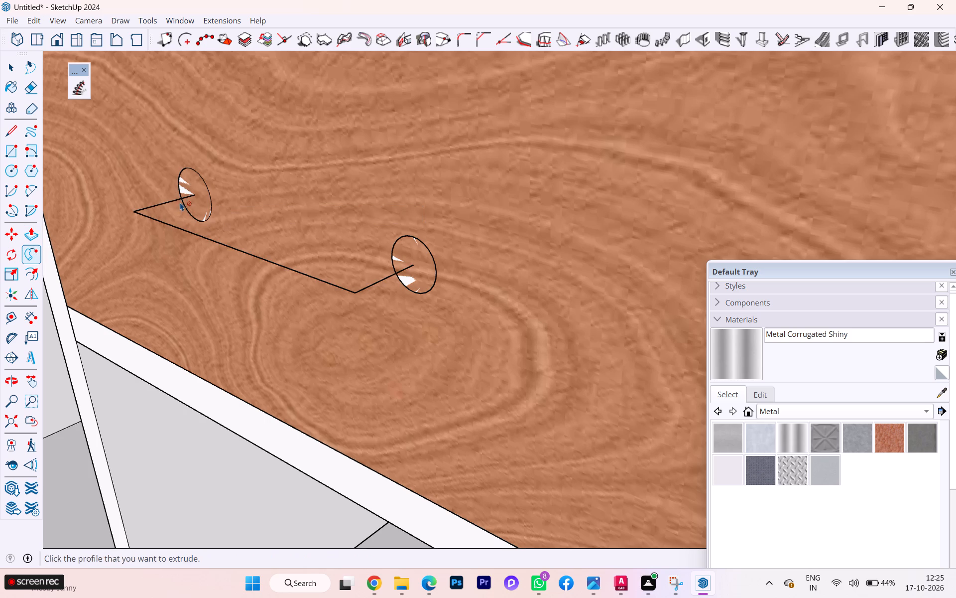
Use Follow Me to sweep the circle nearer the drawer front's outer edge along the welded path, forming the bar handle.
scroll(187, 204, "up", 4)
key("space")
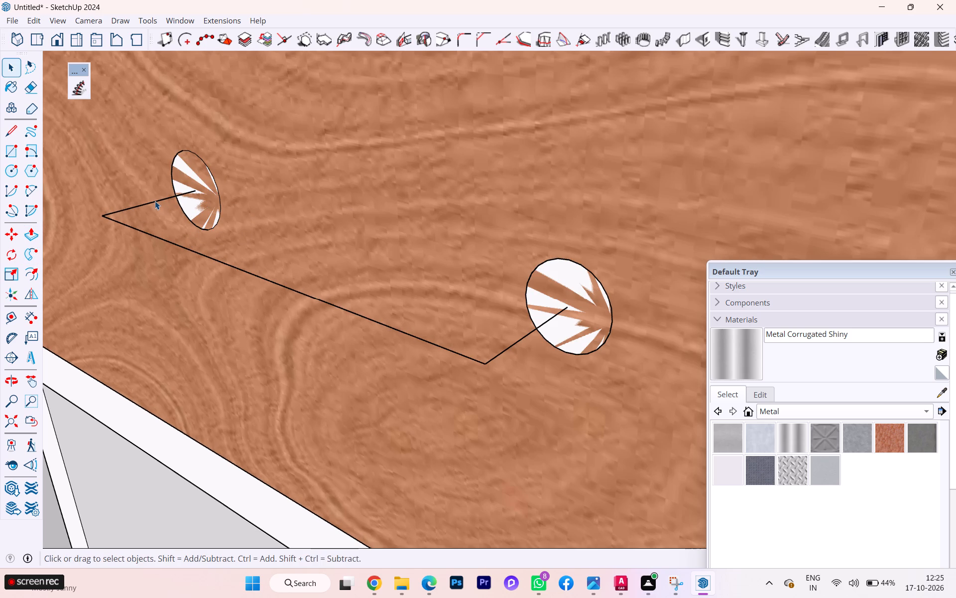
left_click(155, 201)
left_click(33, 250)
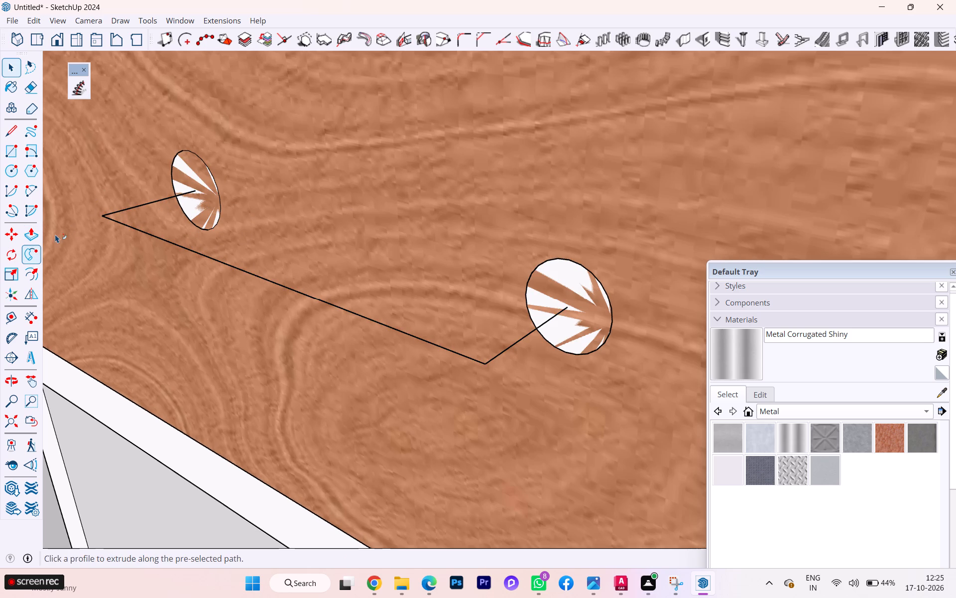
left_click(188, 179)
scroll(188, 179, "down", 9)
scroll(290, 213, "up", 2)
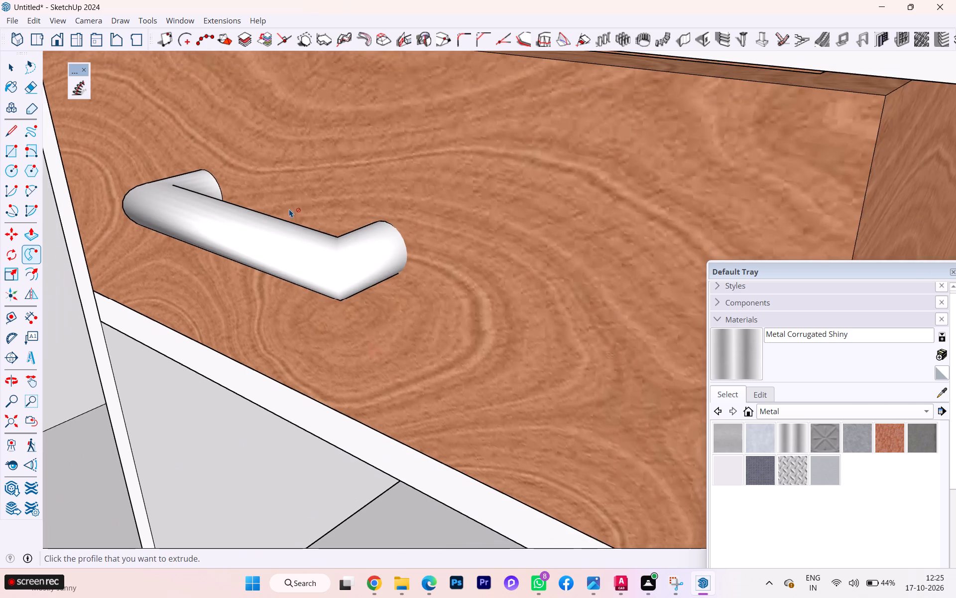
scroll(289, 208, "down", 6)
scroll(289, 208, "up", 1)
scroll(288, 206, "down", 8)
scroll(339, 238, "up", 1)
scroll(340, 239, "down", 3)
scroll(341, 241, "up", 1)
middle_click_drag(347, 246, 536, 220)
scroll(347, 246, "down", 1)
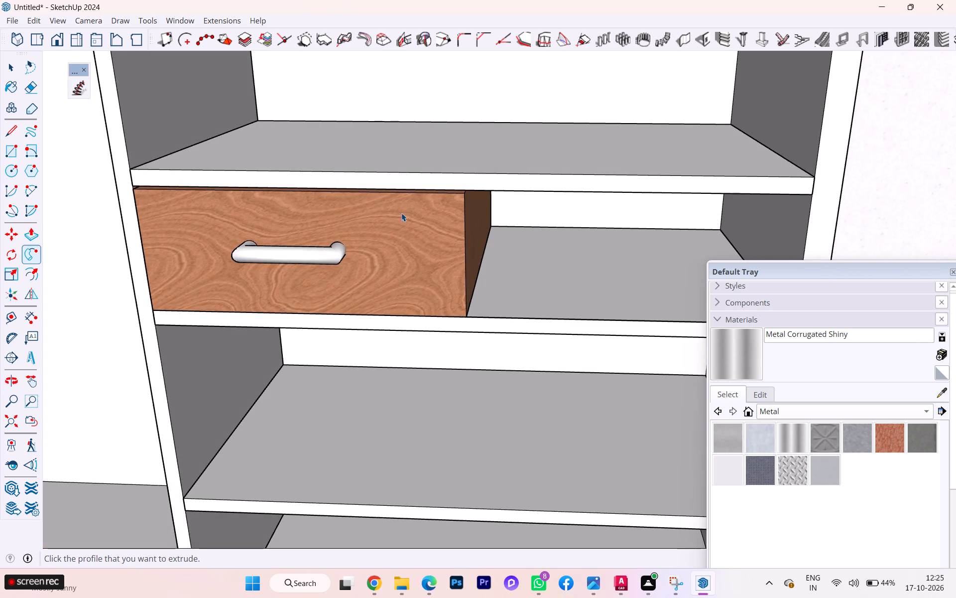
key("space")
Select all of the new handle's connected geometry and make it a group.
scroll(343, 215, "down", 2)
scroll(339, 215, "up", 1)
scroll(339, 214, "down", 7)
scroll(316, 207, "up", 1)
scroll(316, 207, "down", 4)
scroll(317, 211, "up", 2)
scroll(318, 212, "down", 3)
left_click(360, 240)
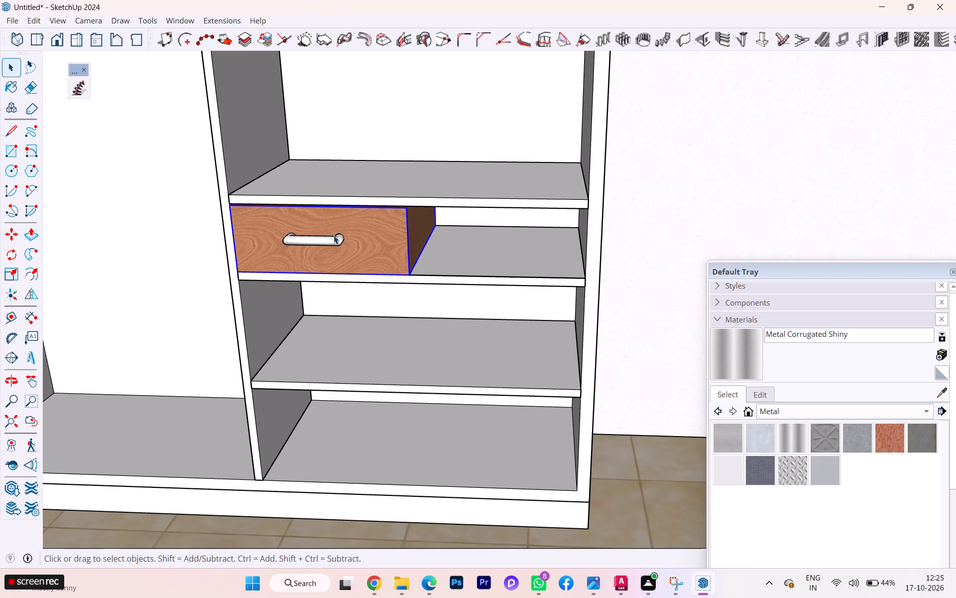
left_click(332, 237, "ctrl")
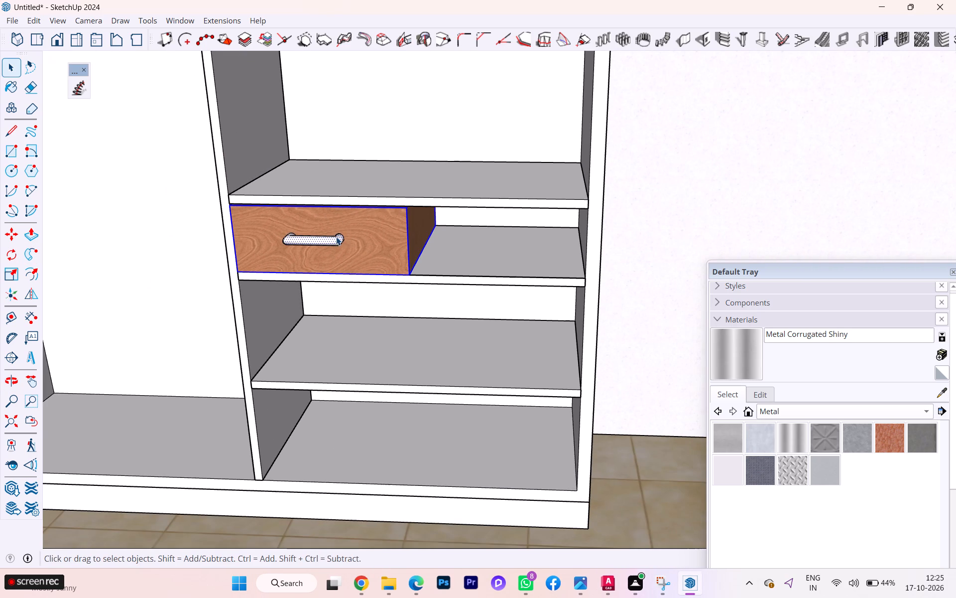
scroll(333, 240, "up", 3)
left_click(383, 240)
double_click(325, 243)
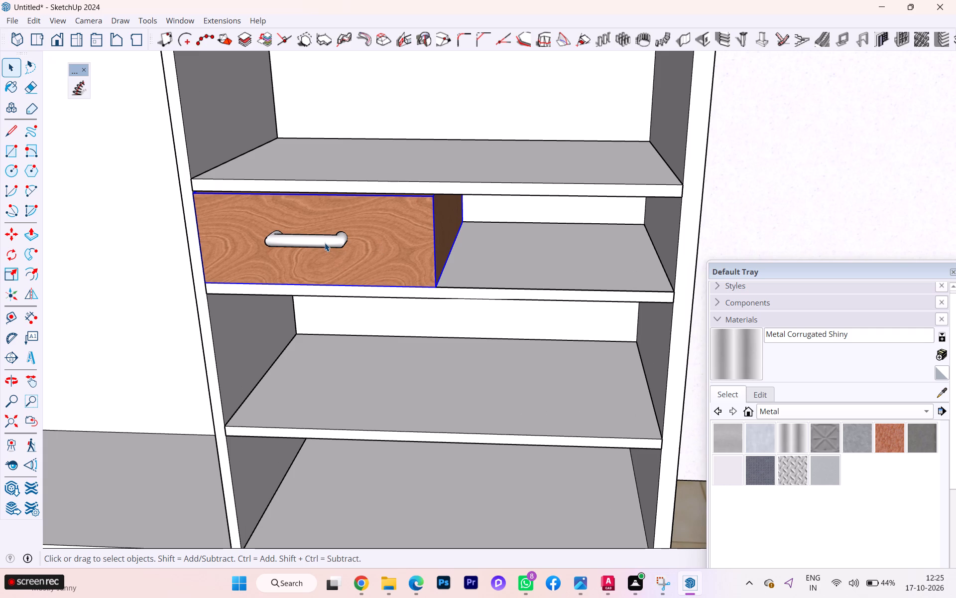
triple_click(325, 243)
right_click(325, 243)
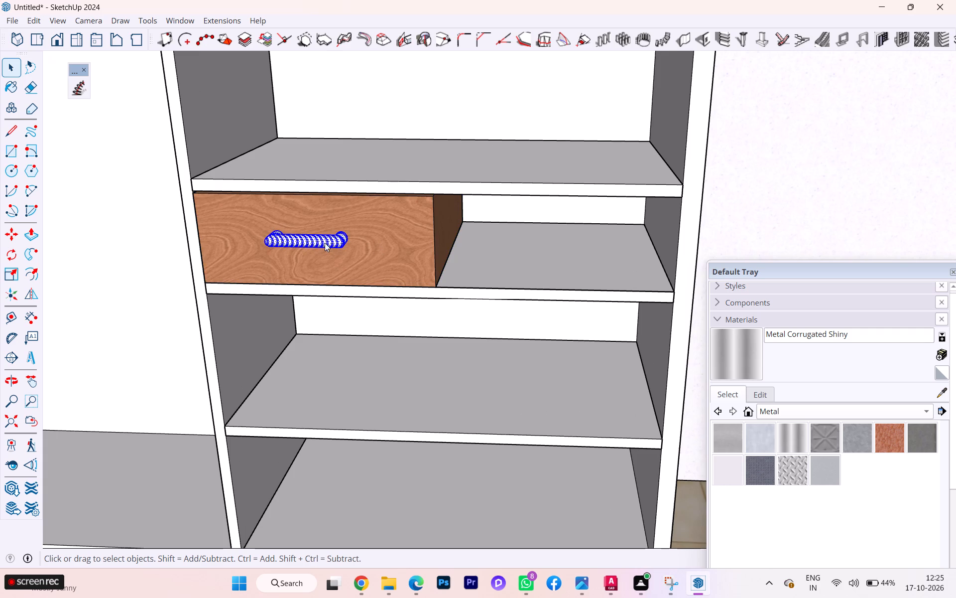
left_click(361, 116)
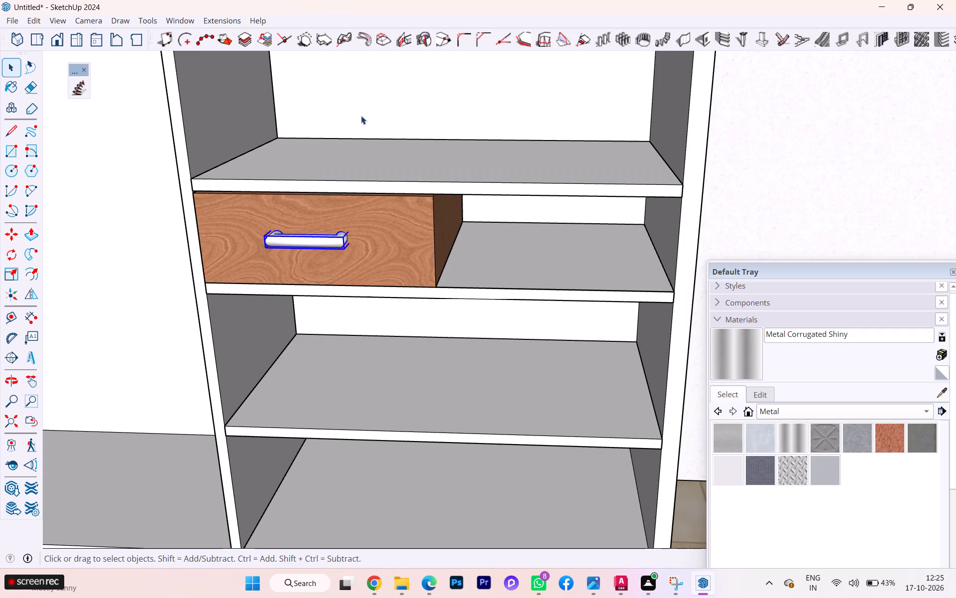
Select the drawer together with its handle group and combine both into a single group.
scroll(401, 281, "down", 8)
scroll(376, 217, "up", 3)
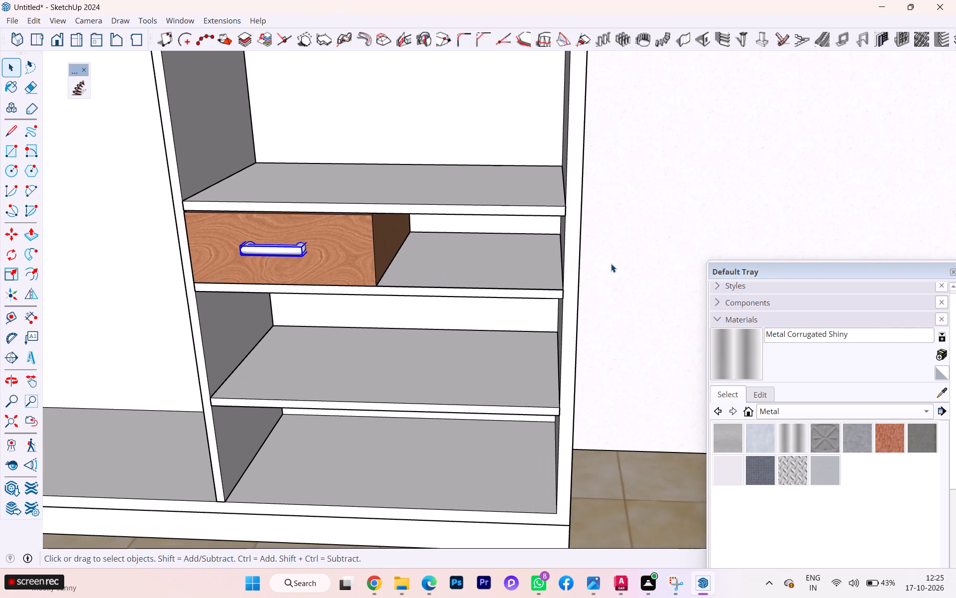
left_click(612, 263)
left_click(288, 262)
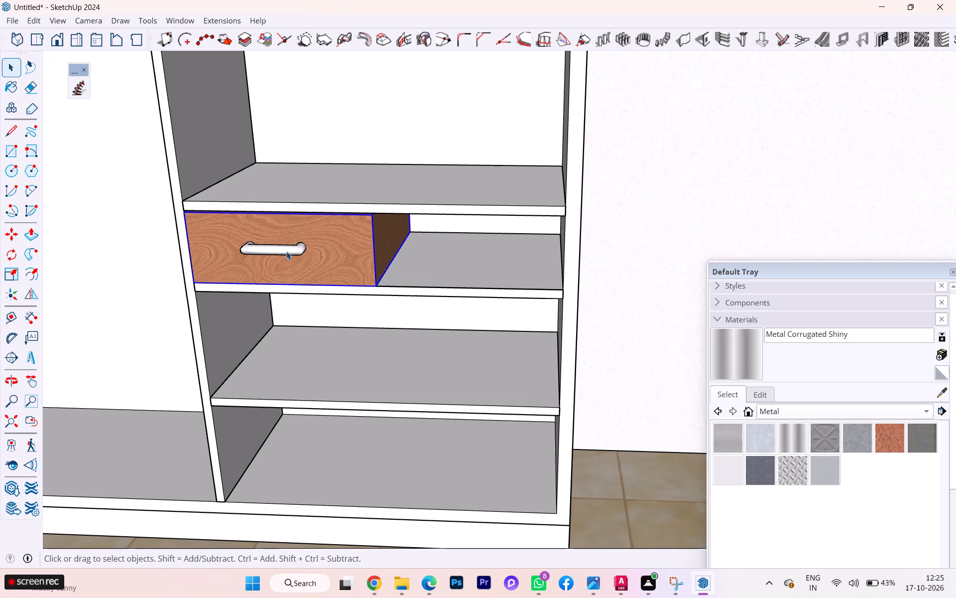
left_click(286, 251, "ctrl")
scroll(288, 255, "up", 2)
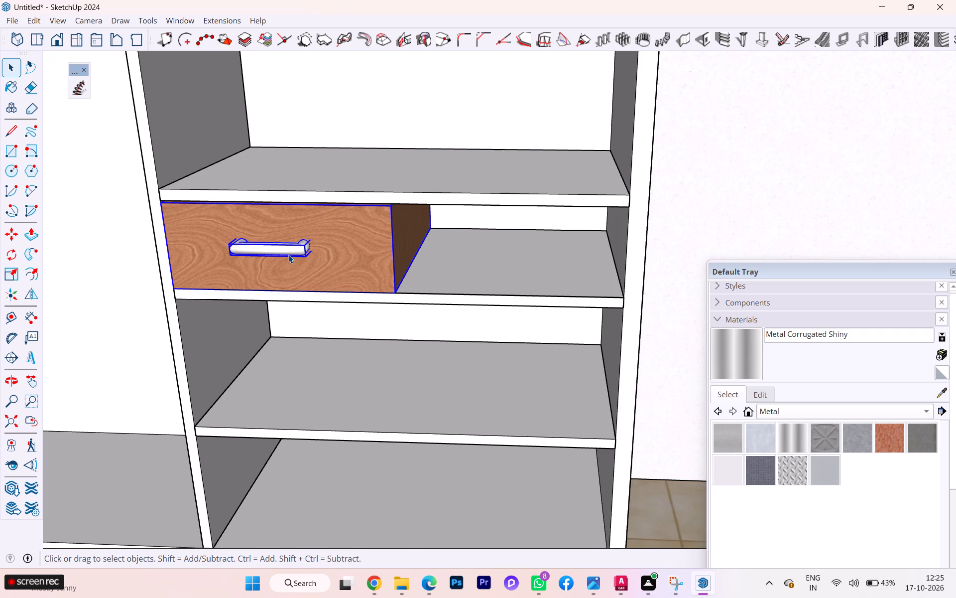
key("m")
scroll(194, 280, "up", 1)
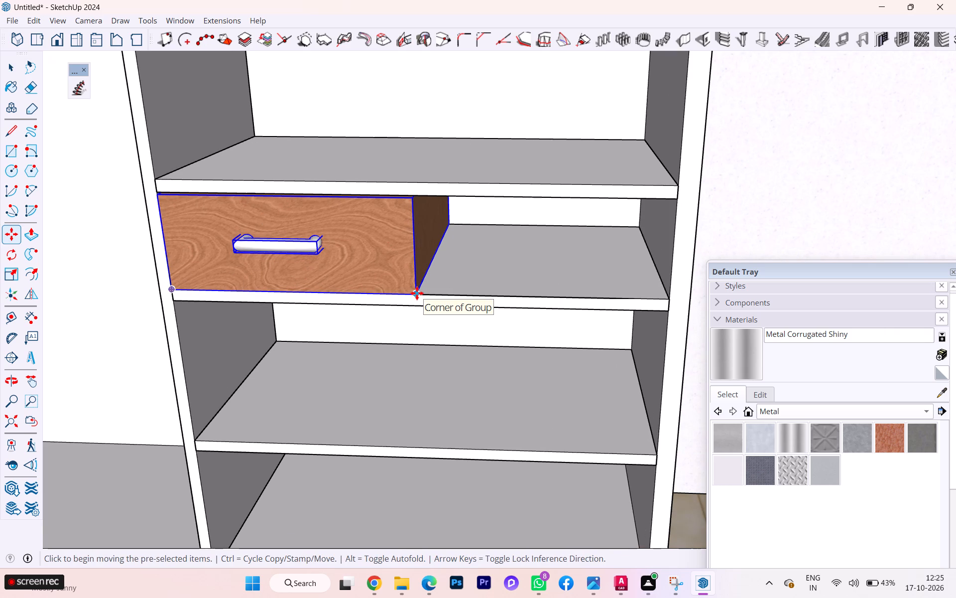
key("space")
right_click(370, 267)
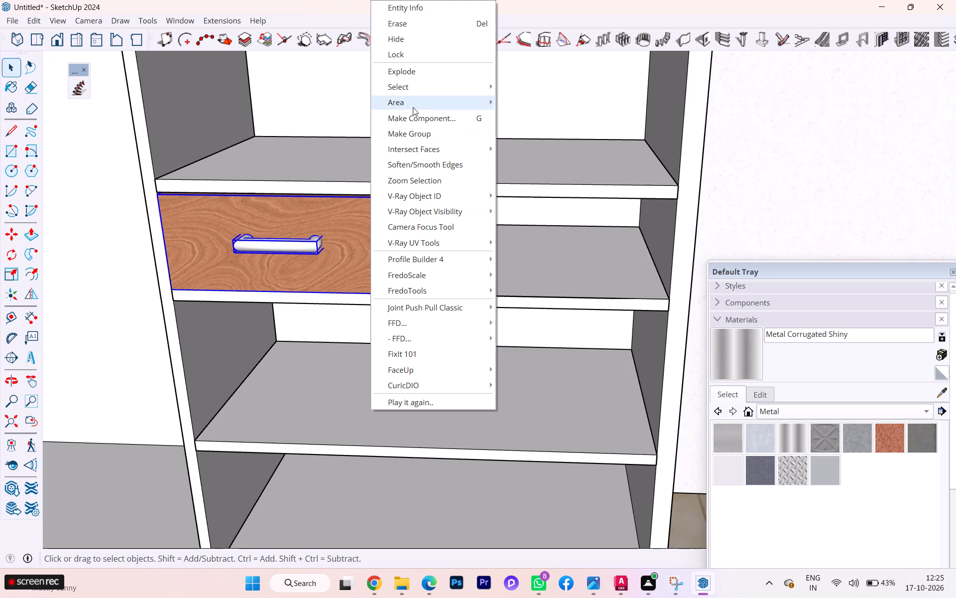
left_click(416, 127)
key("Escape")
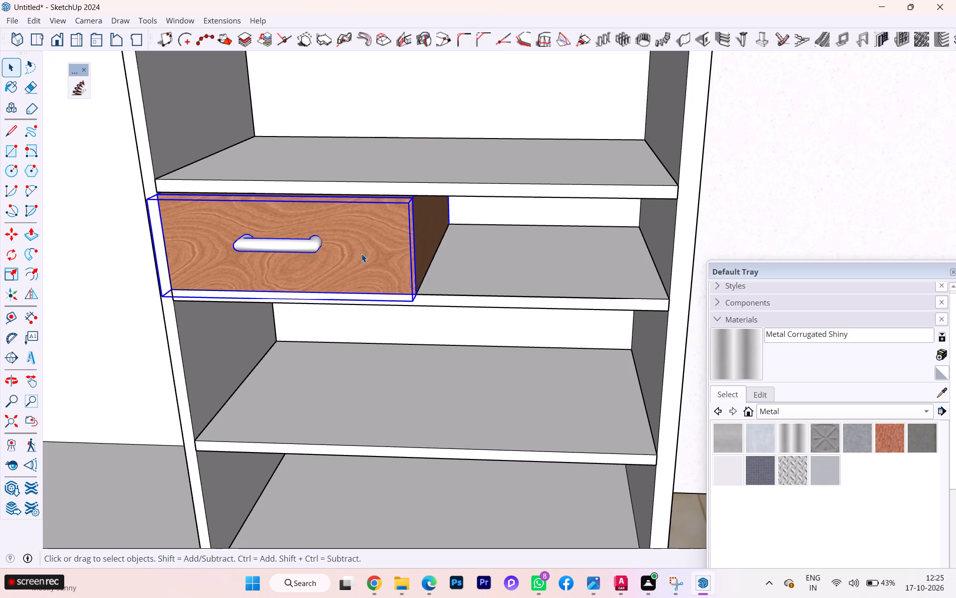
Convert the combined drawer and handle group into a component.
scroll(354, 213, "down", 2)
scroll(350, 213, "up", 2)
scroll(343, 213, "down", 4)
scroll(361, 243, "up", 3)
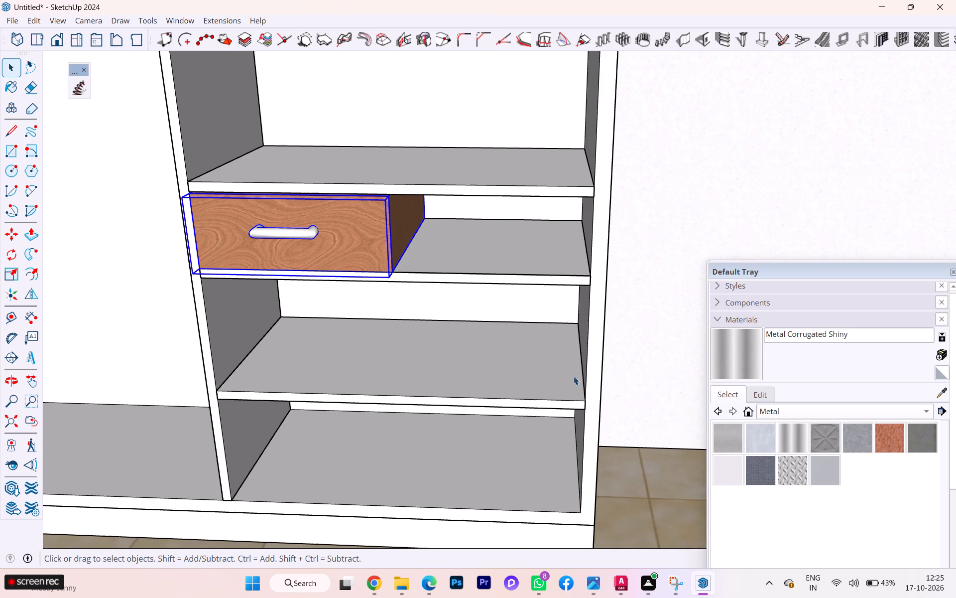
left_click(629, 470)
left_click(361, 243)
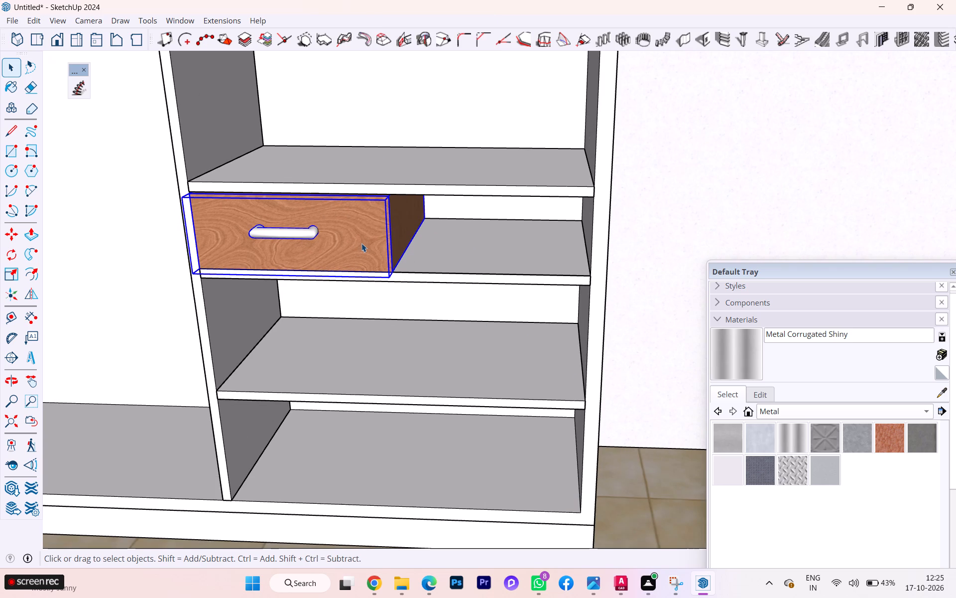
right_click(361, 243)
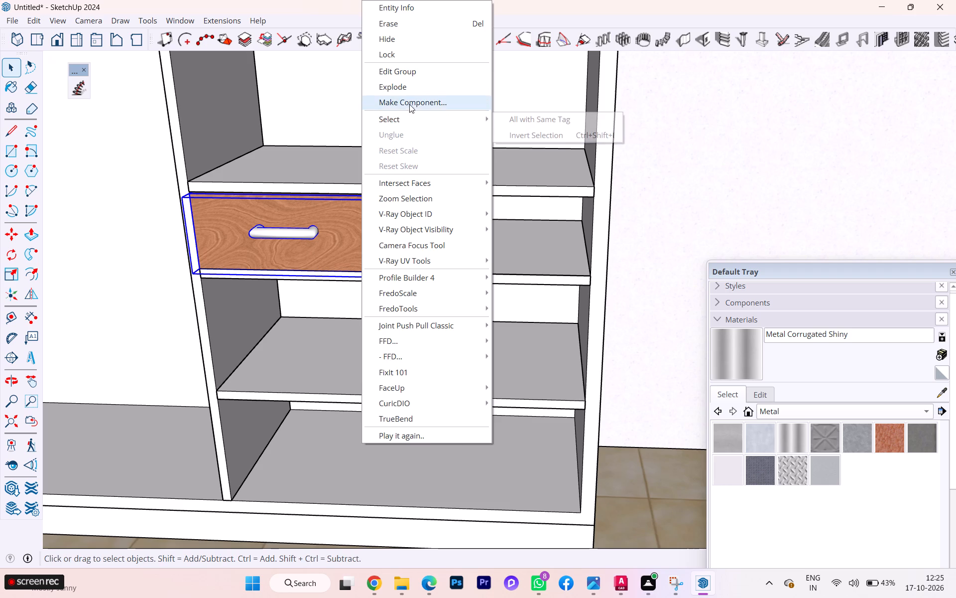
left_click(410, 102)
left_click(482, 446)
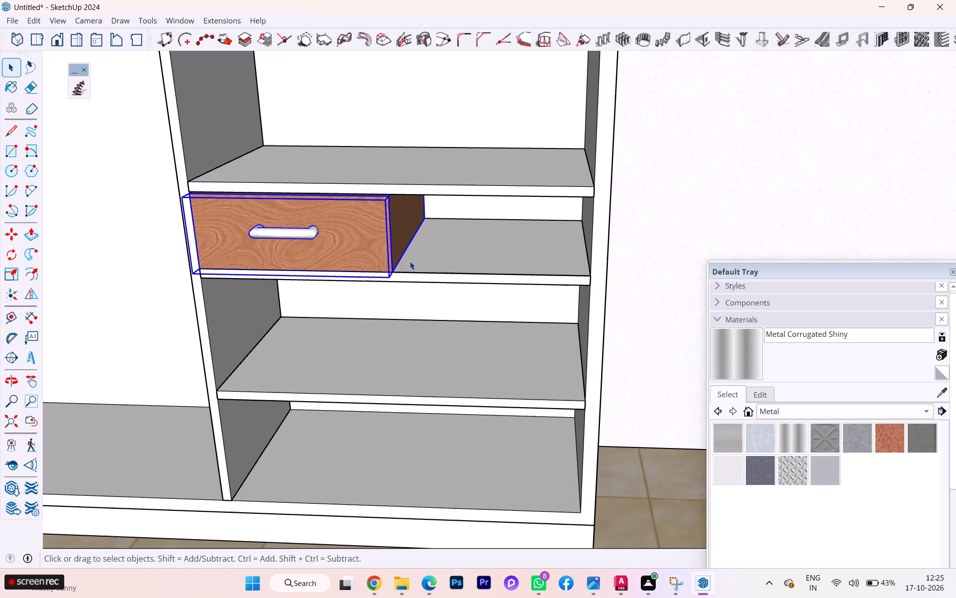
Copy the drawer component along the shelf so the second drawer fills the space beside the first, ending at the wardrobe's side panel.
key("m")
key("Return")
scroll(392, 267, "up", 4)
scroll(390, 270, "down", 1)
scroll(390, 270, "up", 1)
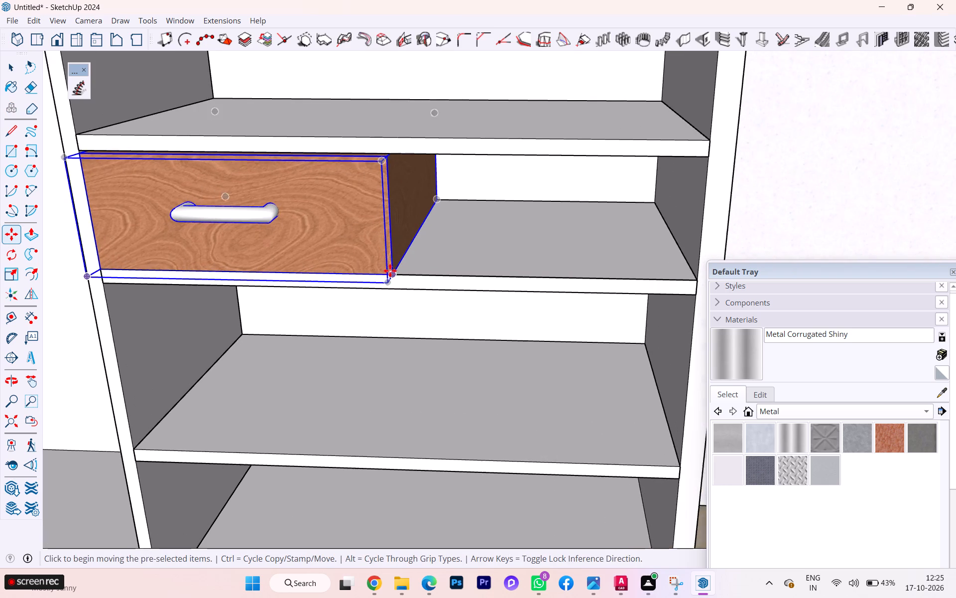
scroll(391, 279, "down", 1)
scroll(391, 279, "up", 3)
left_click(390, 272)
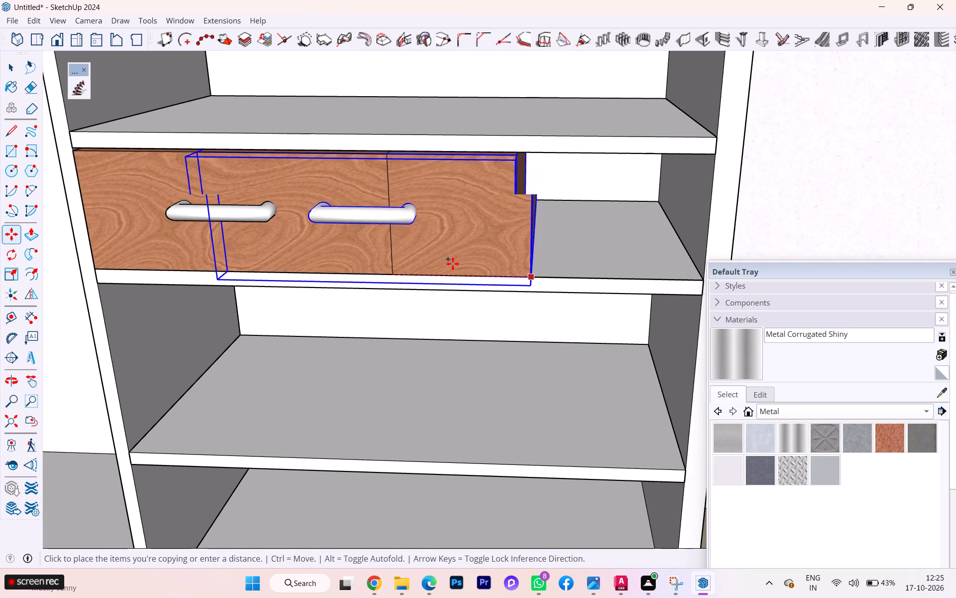
scroll(439, 263, "down", 3)
scroll(439, 263, "up", 1)
scroll(439, 263, "down", 4)
scroll(590, 292, "up", 10)
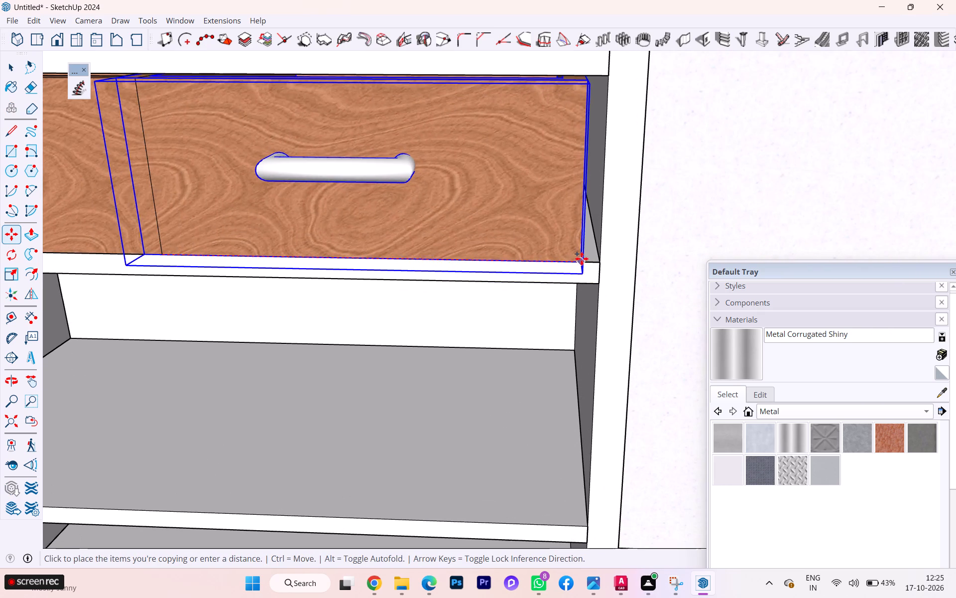
left_click(603, 258)
scroll(603, 258, "down", 6)
scroll(603, 258, "up", 1)
scroll(603, 258, "down", 1)
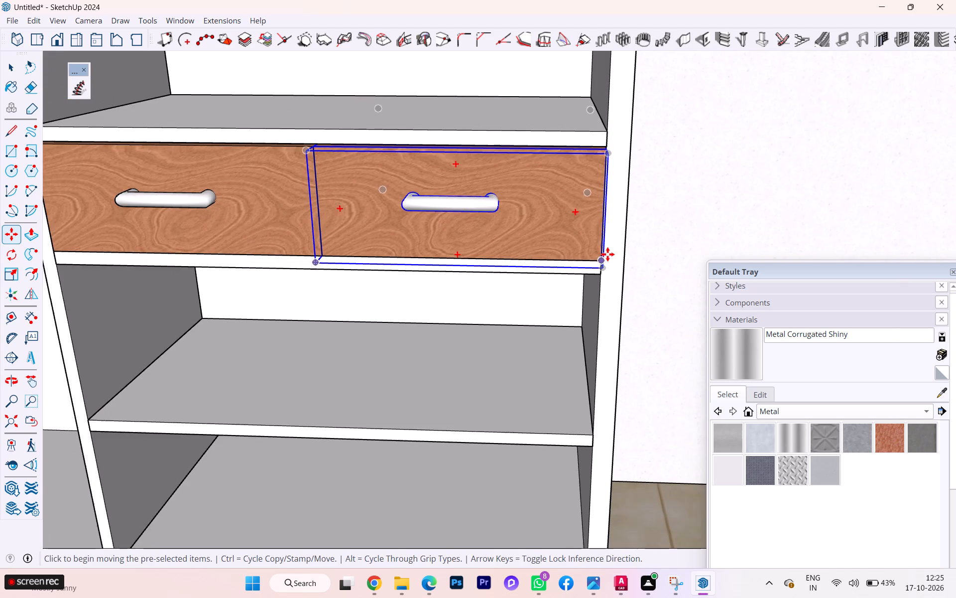
scroll(607, 254, "down", 4)
scroll(545, 256, "down", 3)
key("Escape")
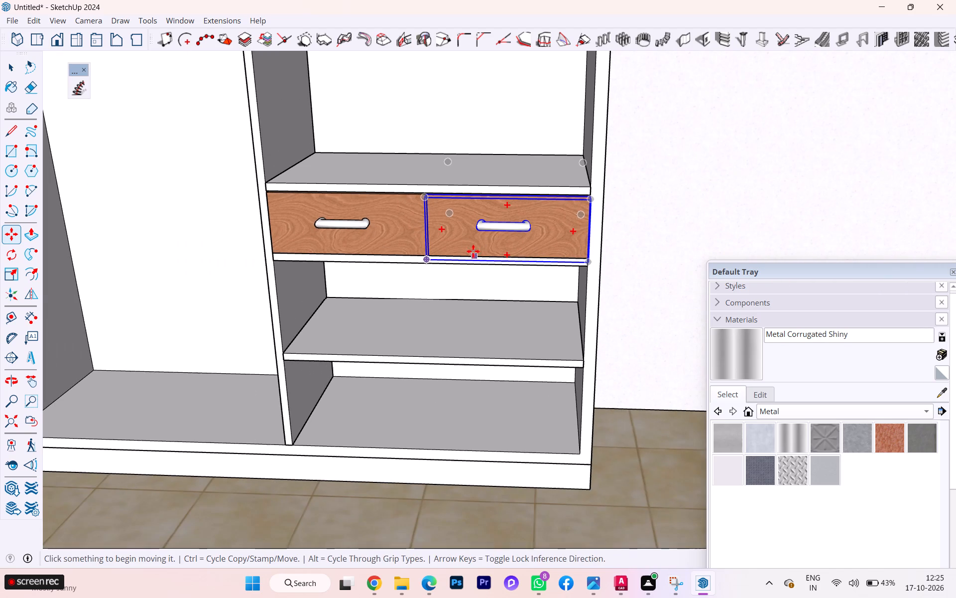
scroll(454, 216, "up", 3)
key("space")
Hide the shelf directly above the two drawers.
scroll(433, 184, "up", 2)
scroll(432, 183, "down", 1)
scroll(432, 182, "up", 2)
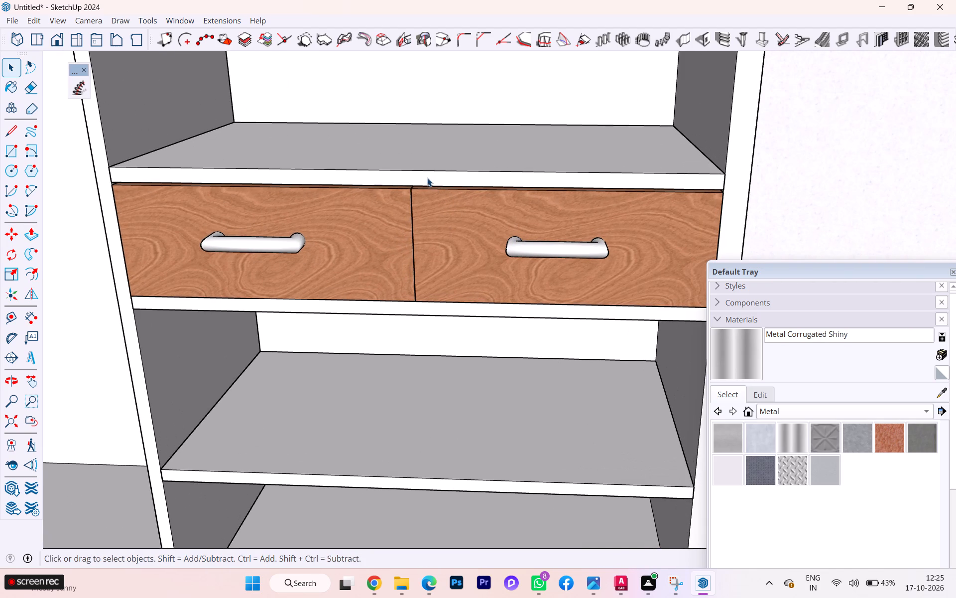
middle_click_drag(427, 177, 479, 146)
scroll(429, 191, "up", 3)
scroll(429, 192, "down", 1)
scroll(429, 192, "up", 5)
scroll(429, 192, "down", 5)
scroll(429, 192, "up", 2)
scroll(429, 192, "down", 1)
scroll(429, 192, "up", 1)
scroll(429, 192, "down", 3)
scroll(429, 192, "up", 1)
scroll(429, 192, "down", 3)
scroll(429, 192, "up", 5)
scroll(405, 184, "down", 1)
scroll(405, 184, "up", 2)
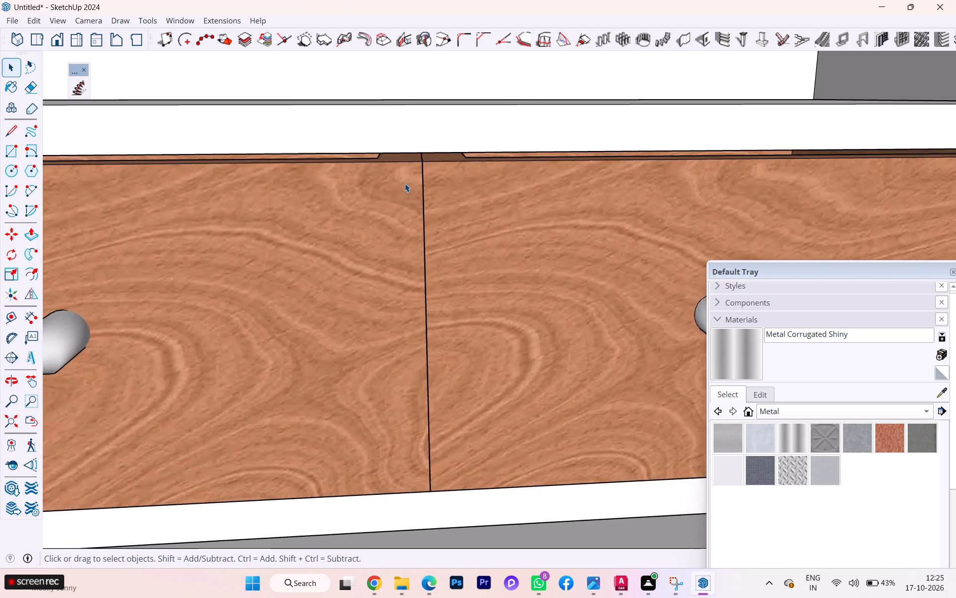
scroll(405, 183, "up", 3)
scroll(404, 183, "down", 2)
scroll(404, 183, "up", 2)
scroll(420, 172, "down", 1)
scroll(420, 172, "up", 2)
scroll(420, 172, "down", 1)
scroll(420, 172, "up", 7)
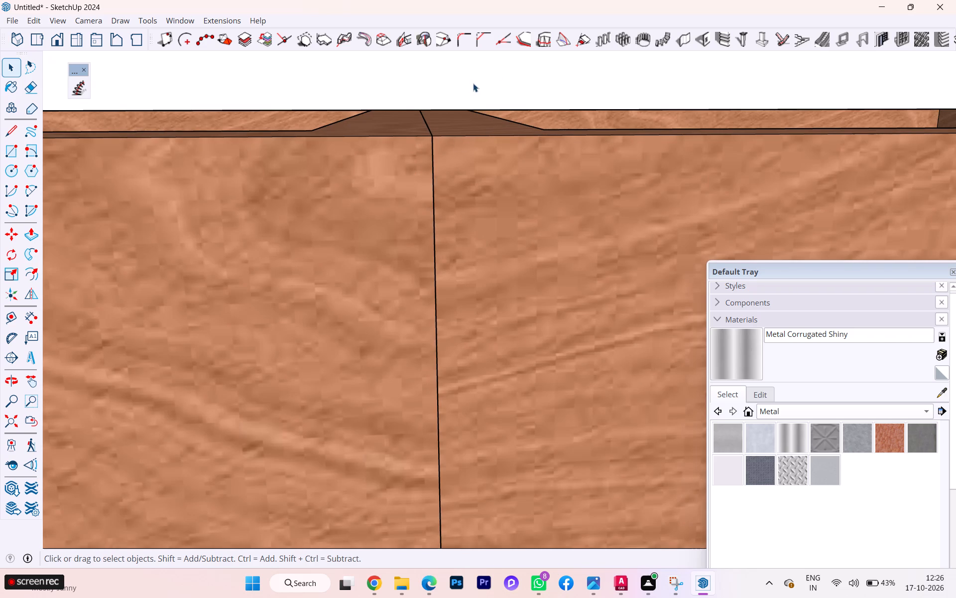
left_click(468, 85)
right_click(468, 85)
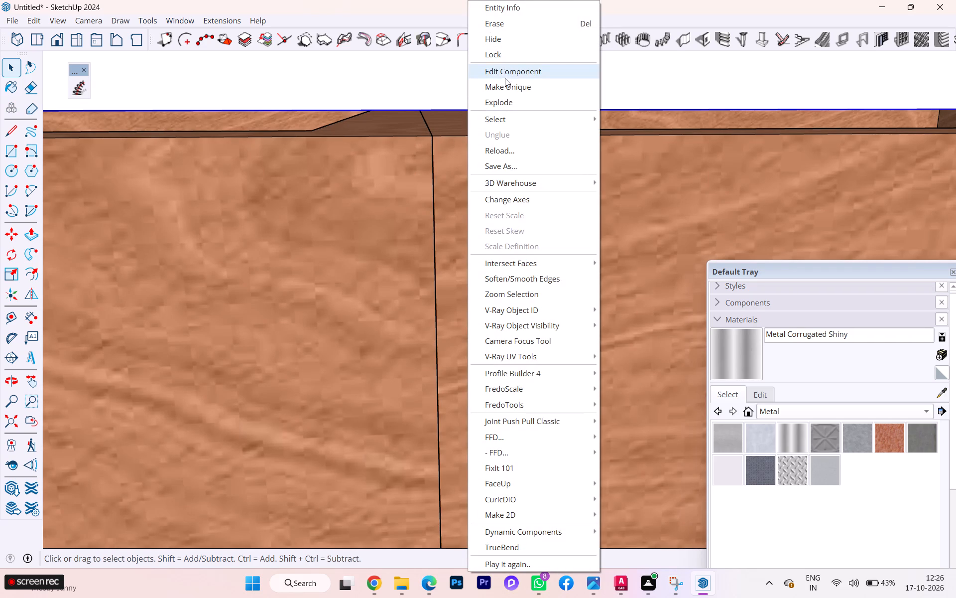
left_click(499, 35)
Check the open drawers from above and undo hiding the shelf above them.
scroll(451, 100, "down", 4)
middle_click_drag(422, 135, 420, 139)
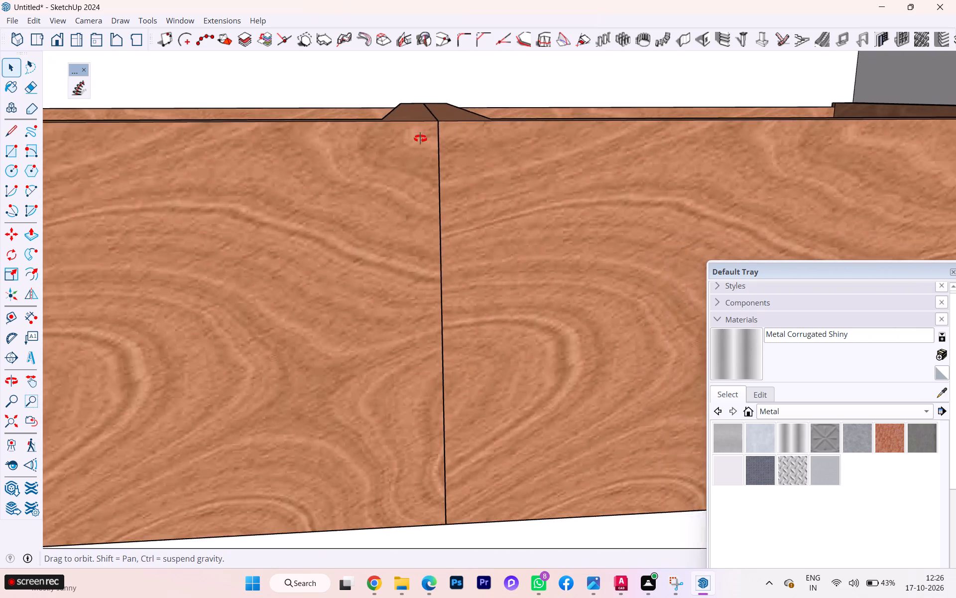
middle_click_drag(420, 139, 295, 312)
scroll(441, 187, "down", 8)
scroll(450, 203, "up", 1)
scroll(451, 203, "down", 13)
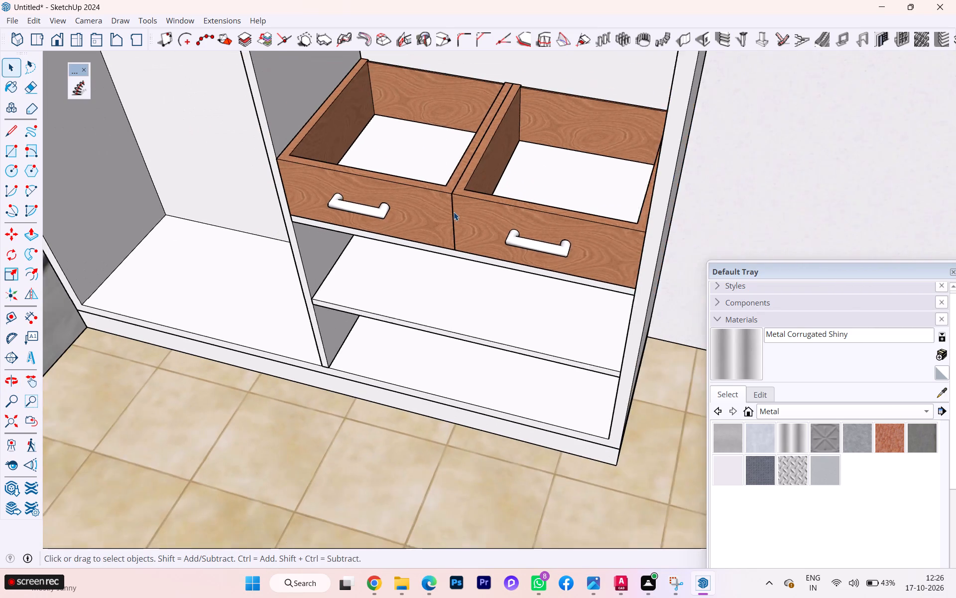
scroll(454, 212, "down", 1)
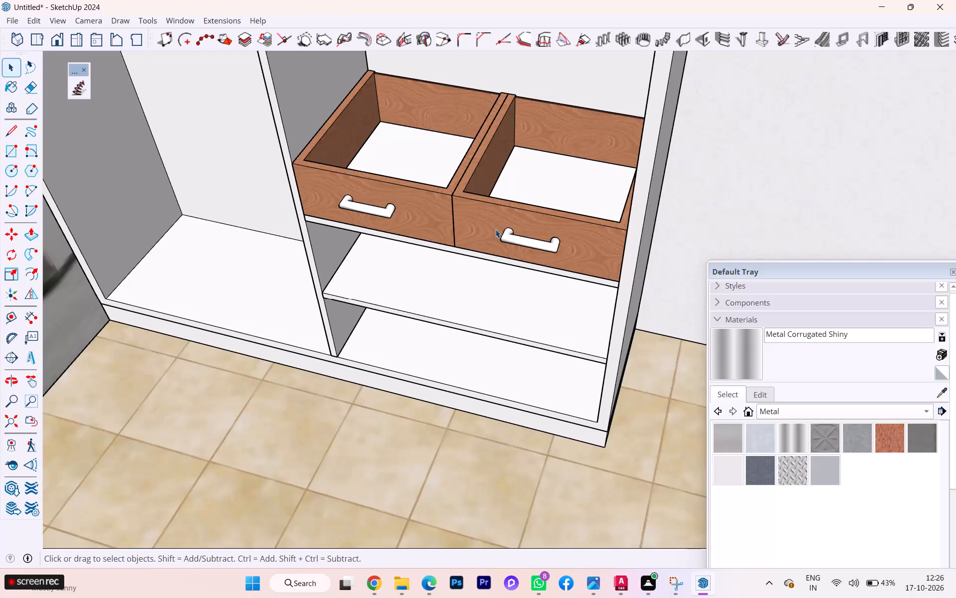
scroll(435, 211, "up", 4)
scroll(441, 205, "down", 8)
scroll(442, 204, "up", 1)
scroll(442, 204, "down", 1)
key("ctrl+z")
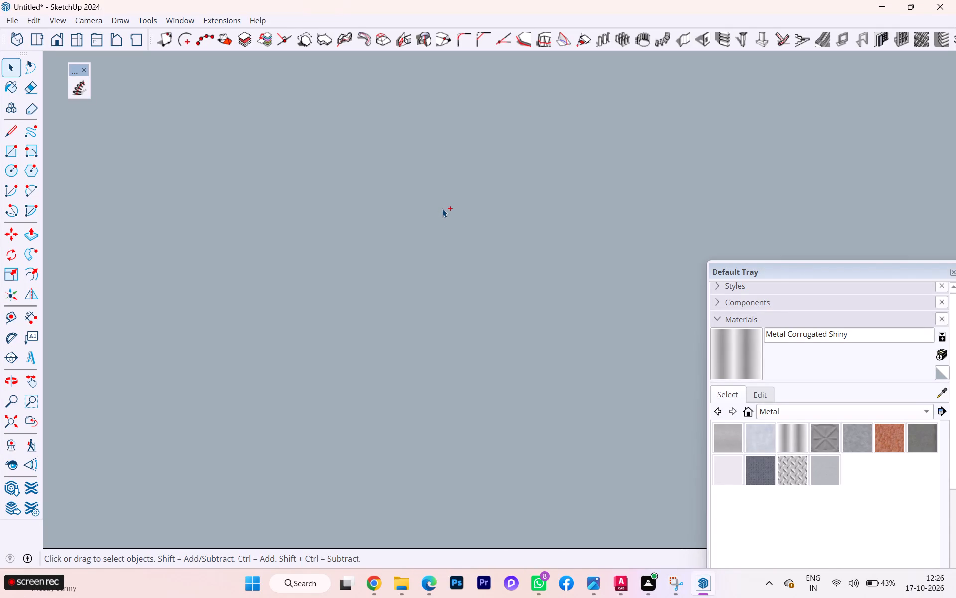
Bring the whole room back into view and examine the wardrobe's compartments alongside the reference image.
scroll(435, 213, "down", 1)
left_click(1, 71)
scroll(422, 251, "down", 2)
scroll(472, 261, "down", 5)
scroll(504, 287, "up", 1)
scroll(504, 287, "down", 5)
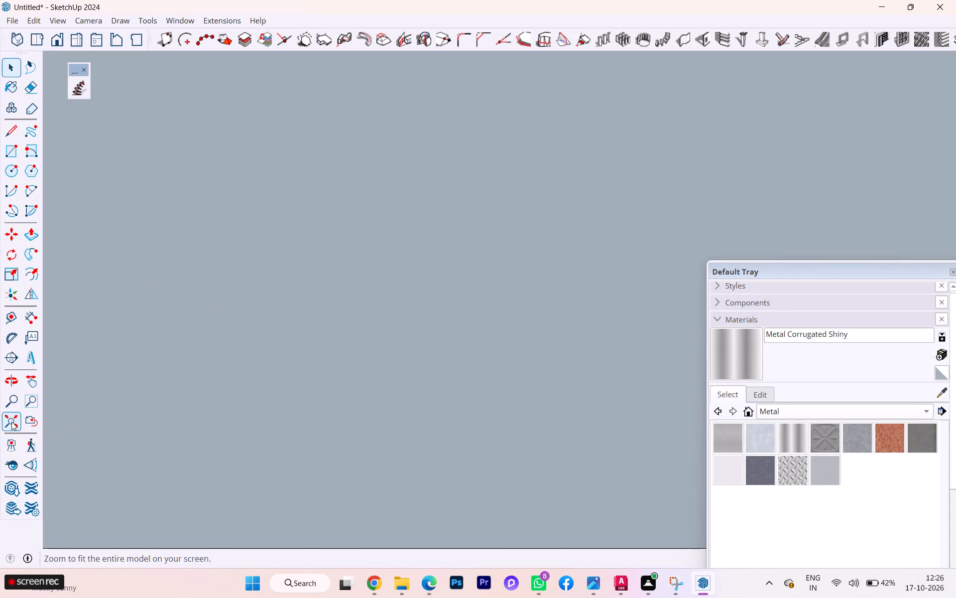
left_click(11, 422)
scroll(272, 326, "down", 3)
middle_click_drag(366, 323, 340, 147)
scroll(572, 284, "up", 4)
scroll(509, 302, "down", 2)
scroll(508, 302, "up", 5)
scroll(422, 254, "down", 1)
scroll(422, 254, "up", 7)
scroll(435, 265, "down", 3)
scroll(435, 265, "up", 7)
scroll(375, 275, "down", 5)
scroll(283, 266, "up", 1)
scroll(283, 266, "down", 2)
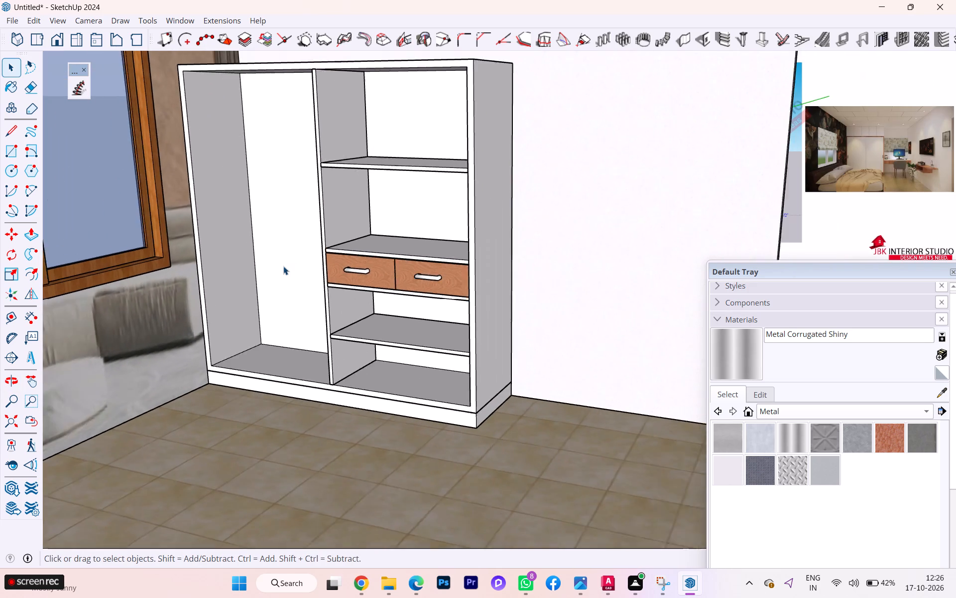
scroll(283, 266, "down", 6)
scroll(329, 285, "up", 6)
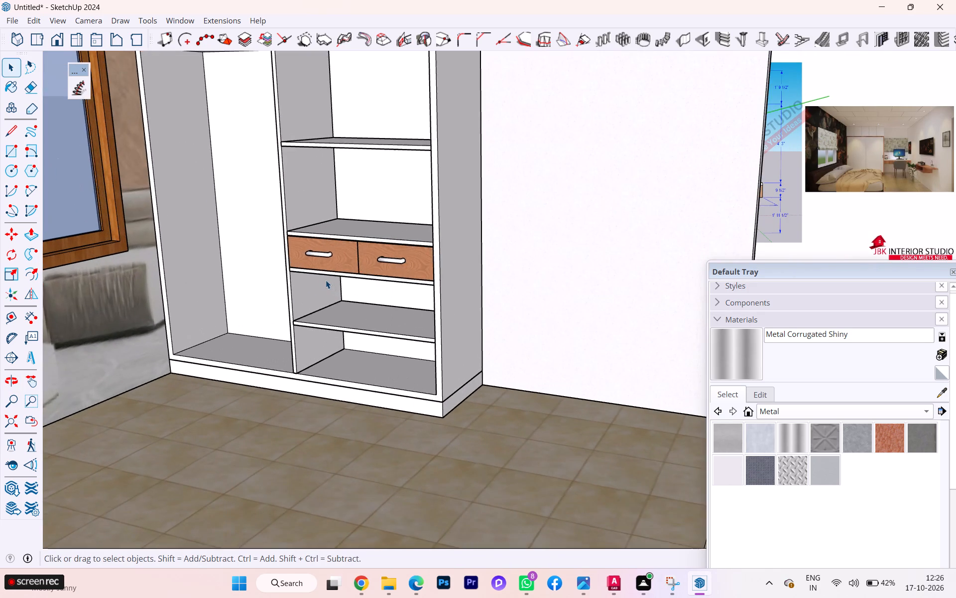
scroll(326, 280, "down", 8)
middle_click_drag(325, 277, 382, 265)
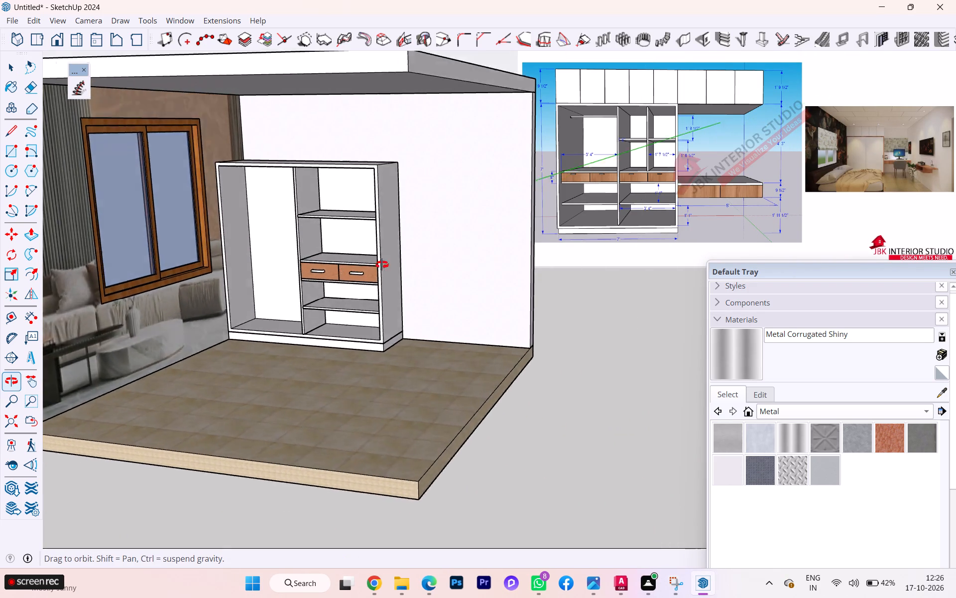
middle_click_drag(382, 265, 474, 265)
scroll(340, 303, "up", 5)
scroll(336, 333, "down", 3)
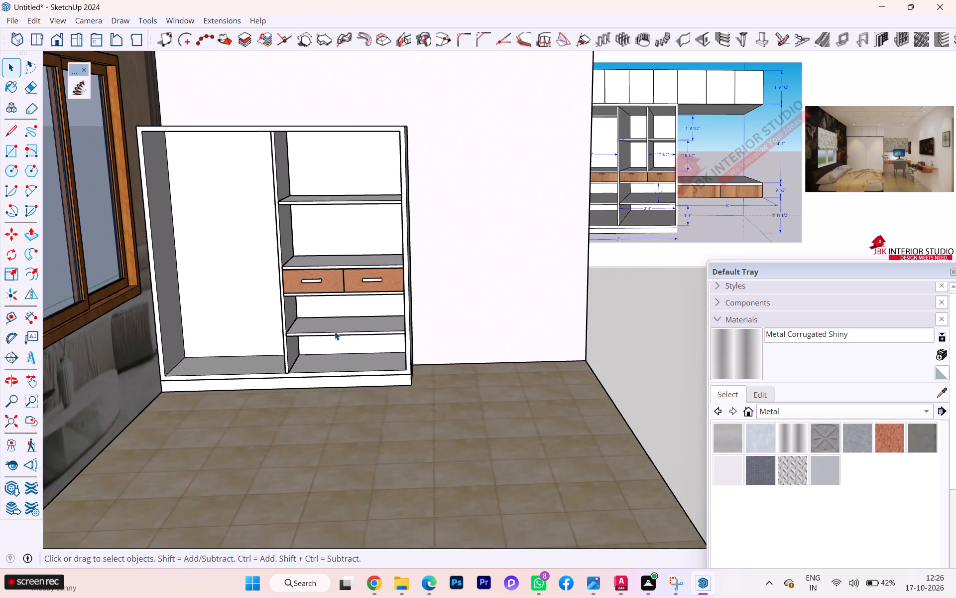
scroll(334, 331, "down", 2)
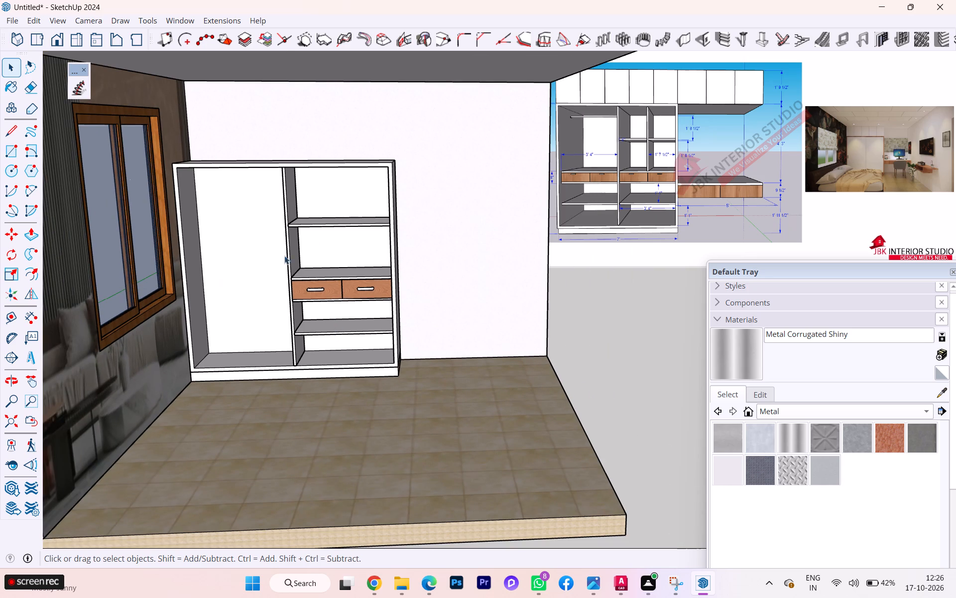
scroll(314, 224, "up", 1)
scroll(323, 221, "down", 1)
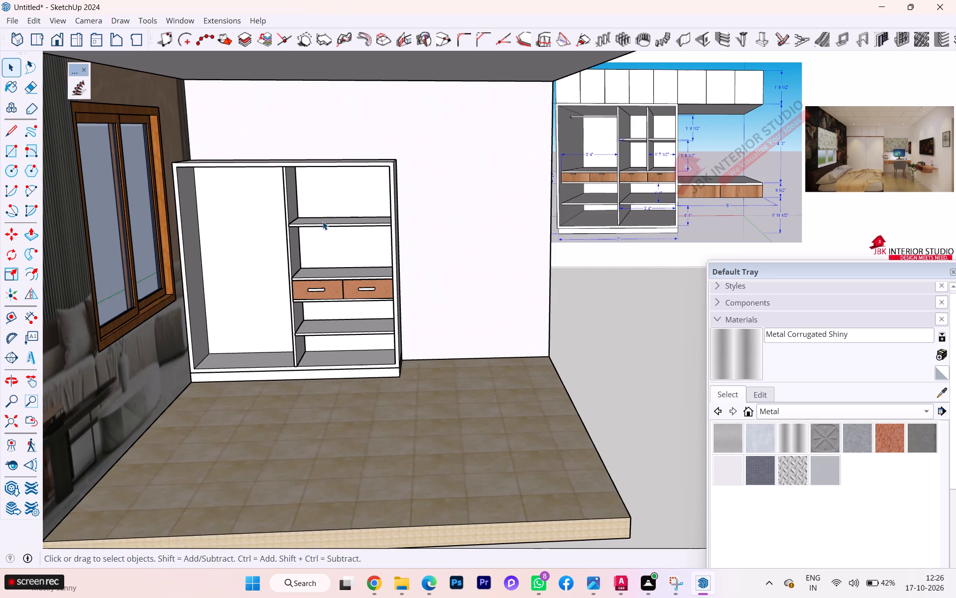
scroll(319, 255, "up", 1)
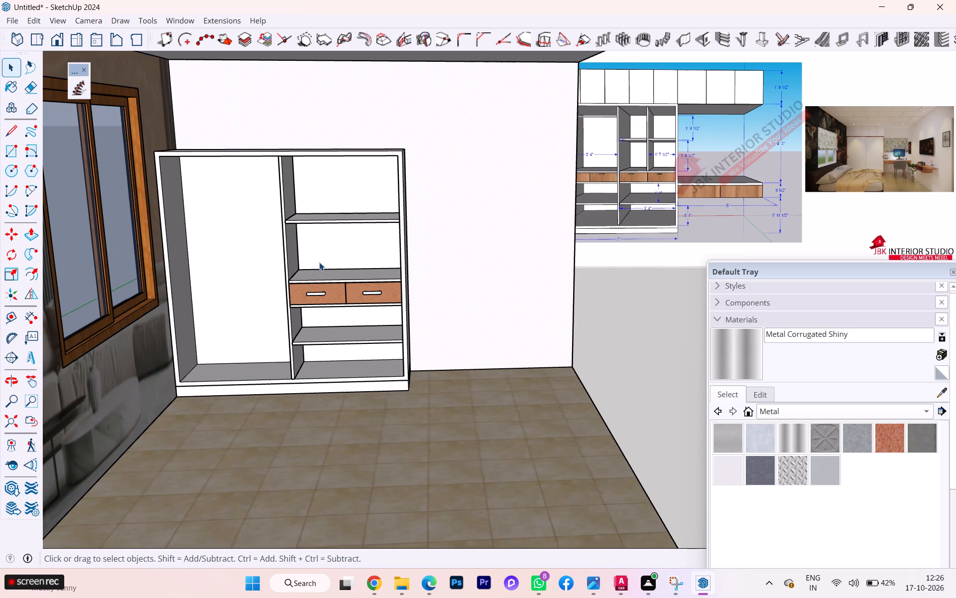
scroll(371, 282, "up", 2)
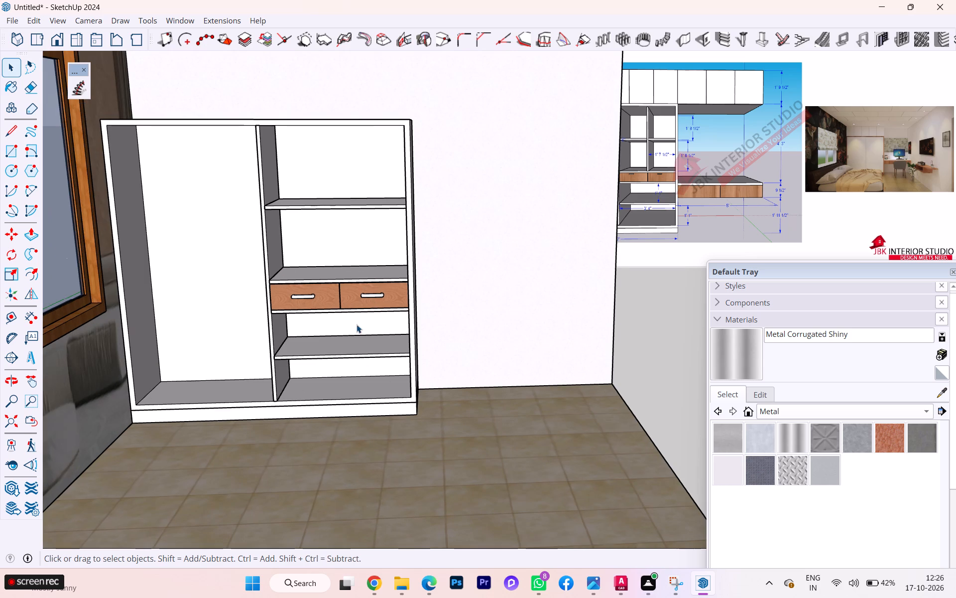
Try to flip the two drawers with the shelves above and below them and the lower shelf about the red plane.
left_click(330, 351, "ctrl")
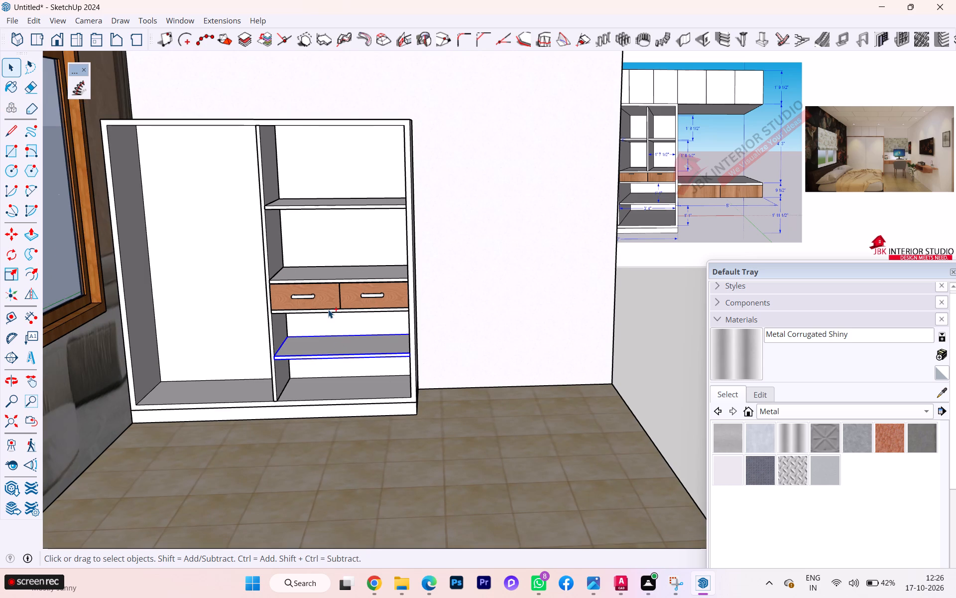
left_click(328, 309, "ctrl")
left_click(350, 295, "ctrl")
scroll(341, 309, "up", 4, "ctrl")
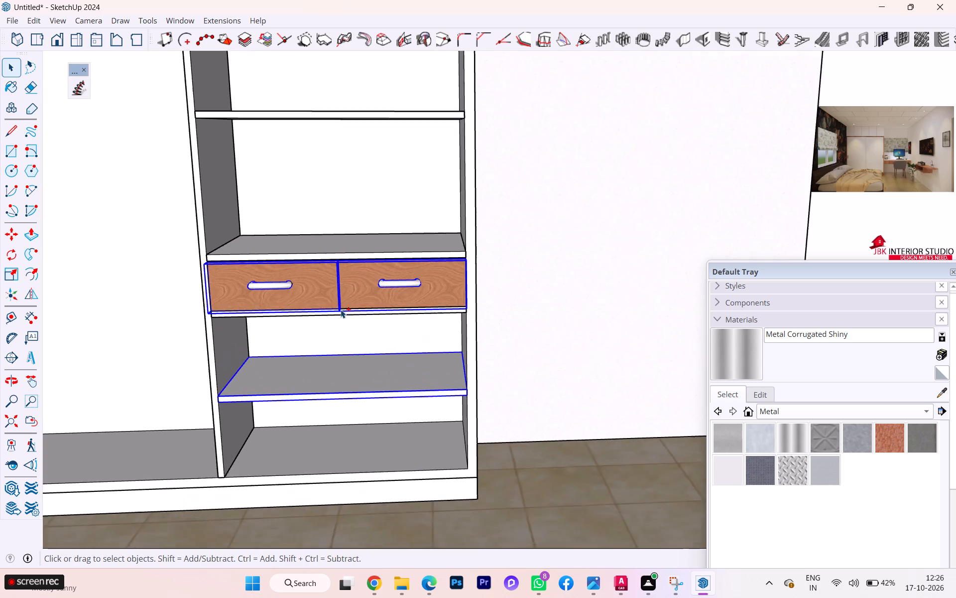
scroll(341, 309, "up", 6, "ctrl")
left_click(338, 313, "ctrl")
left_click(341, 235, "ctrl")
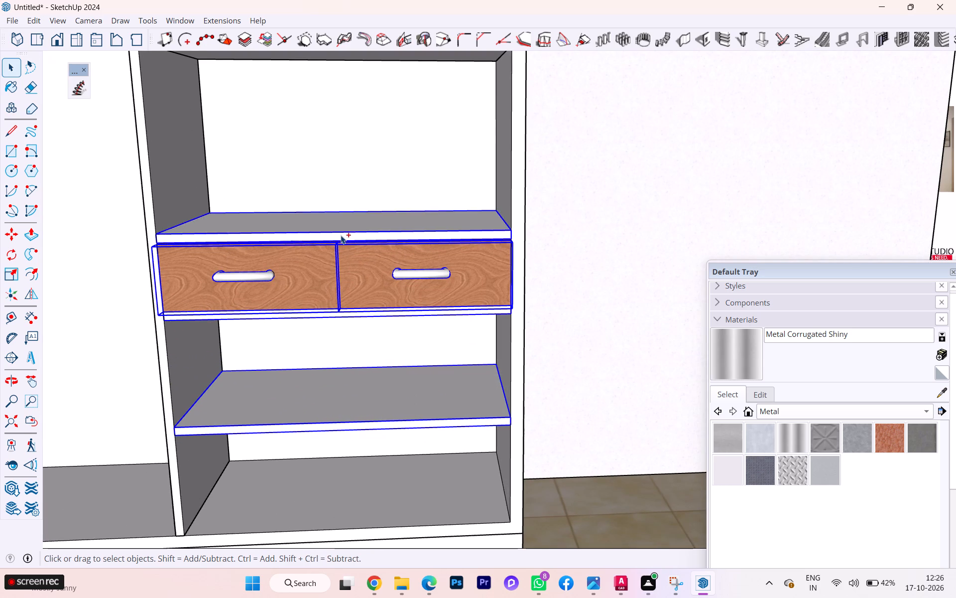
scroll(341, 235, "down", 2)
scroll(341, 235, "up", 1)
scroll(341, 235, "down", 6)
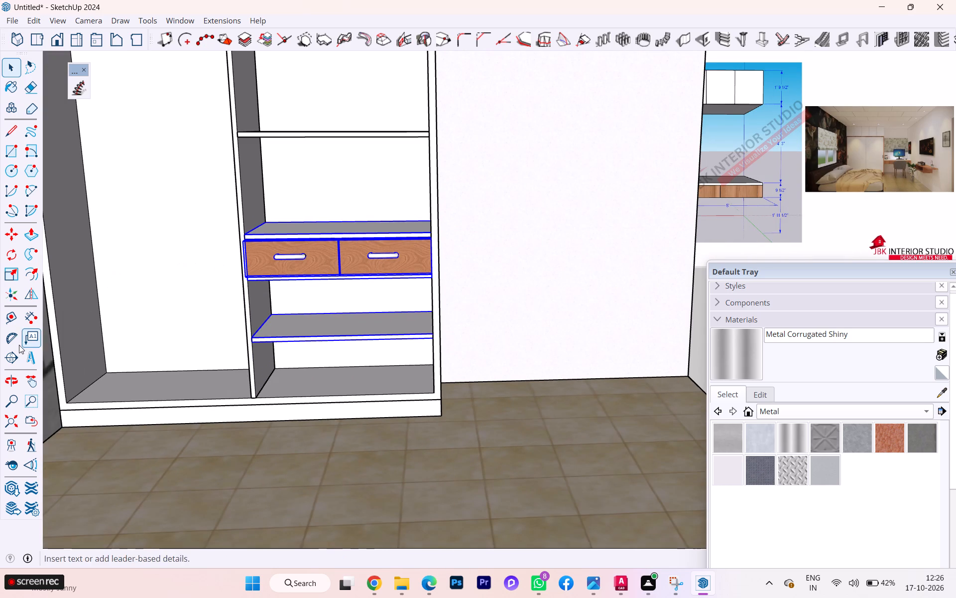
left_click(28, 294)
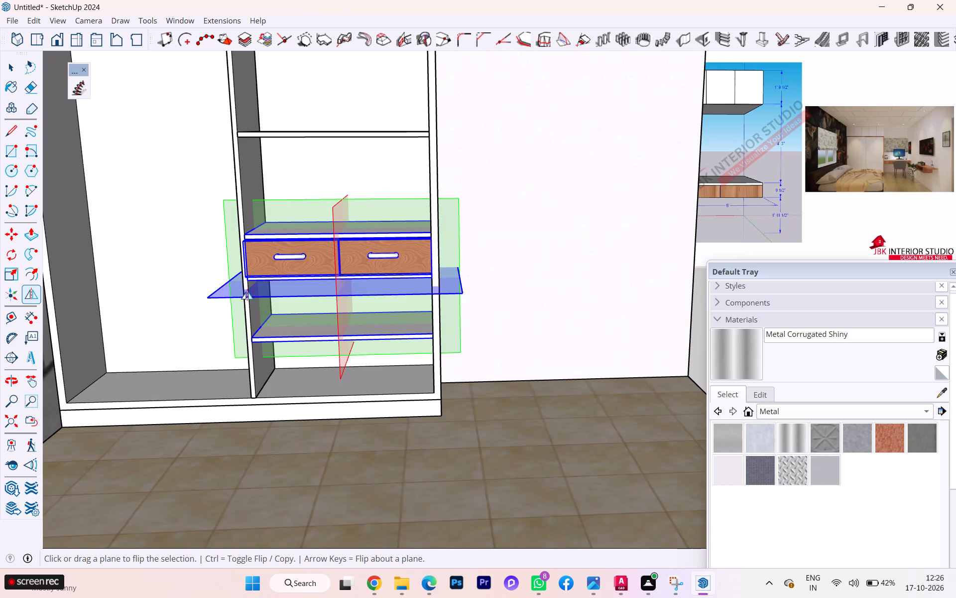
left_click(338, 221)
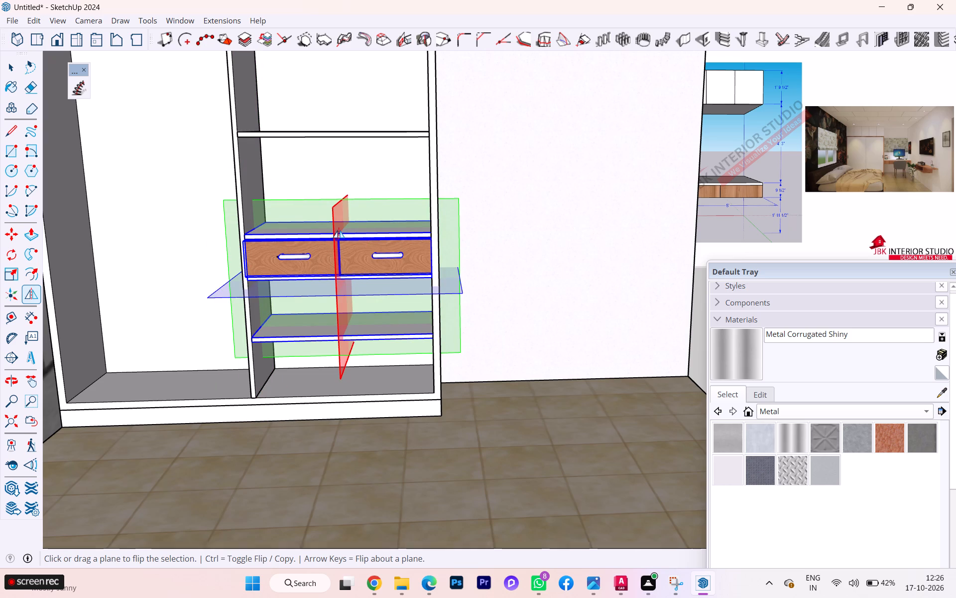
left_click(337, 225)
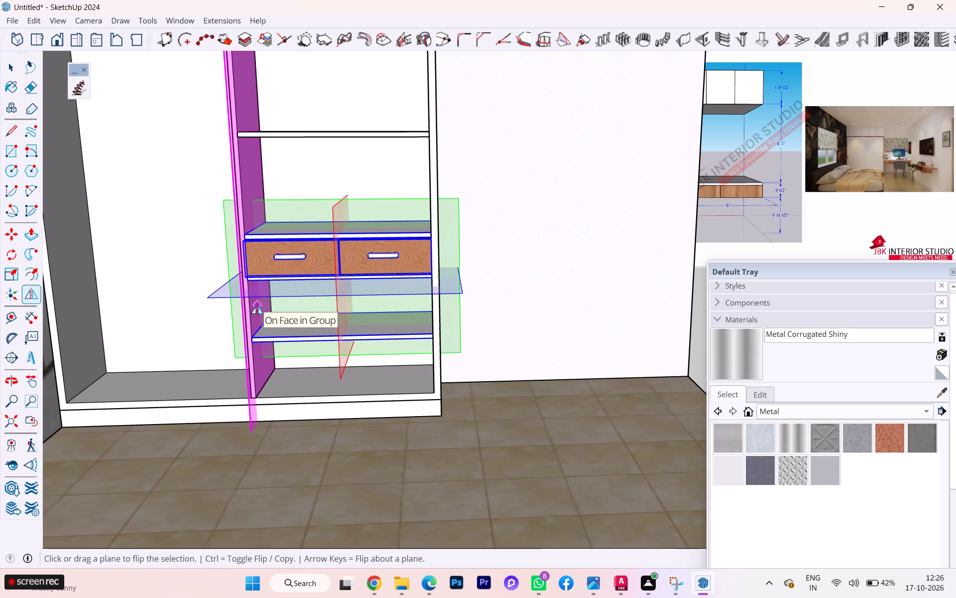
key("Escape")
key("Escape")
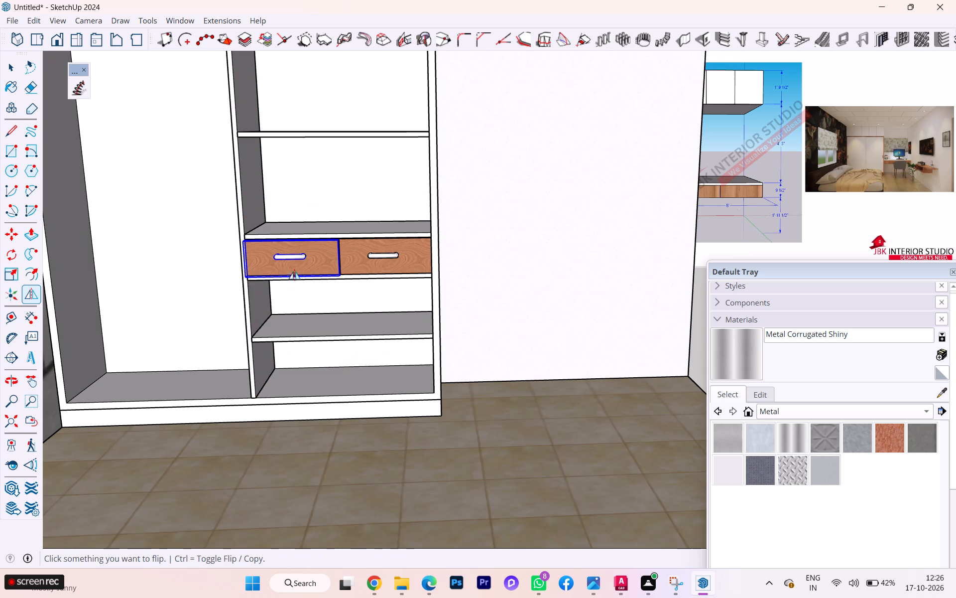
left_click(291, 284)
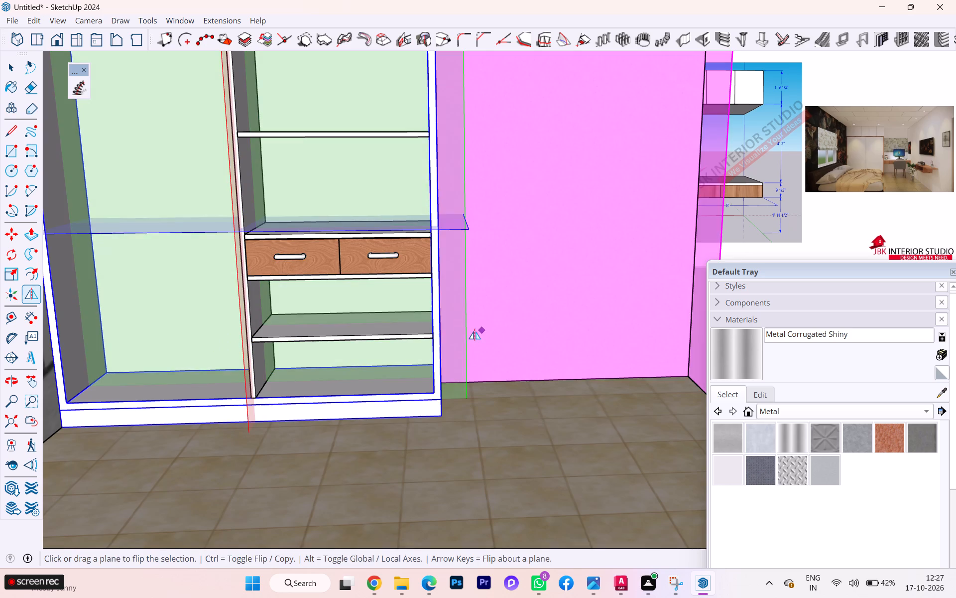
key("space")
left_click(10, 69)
Copy the two drawers, the shelves above and below them and the lower shelf into the wardrobe's left compartment.
scroll(400, 278, "up", 1)
scroll(398, 276, "down", 1)
scroll(379, 267, "up", 1)
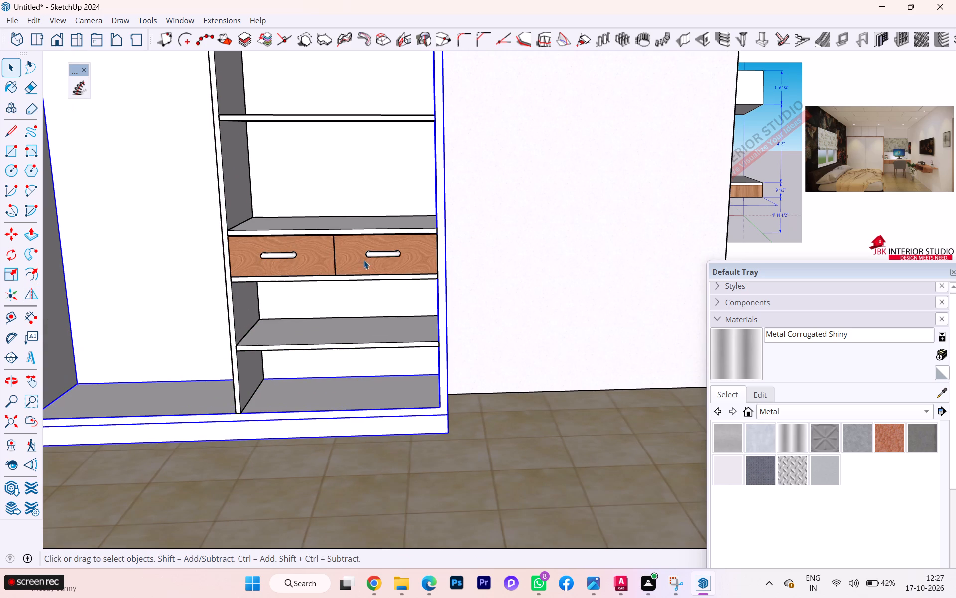
left_click(339, 232)
left_click(340, 249, "ctrl")
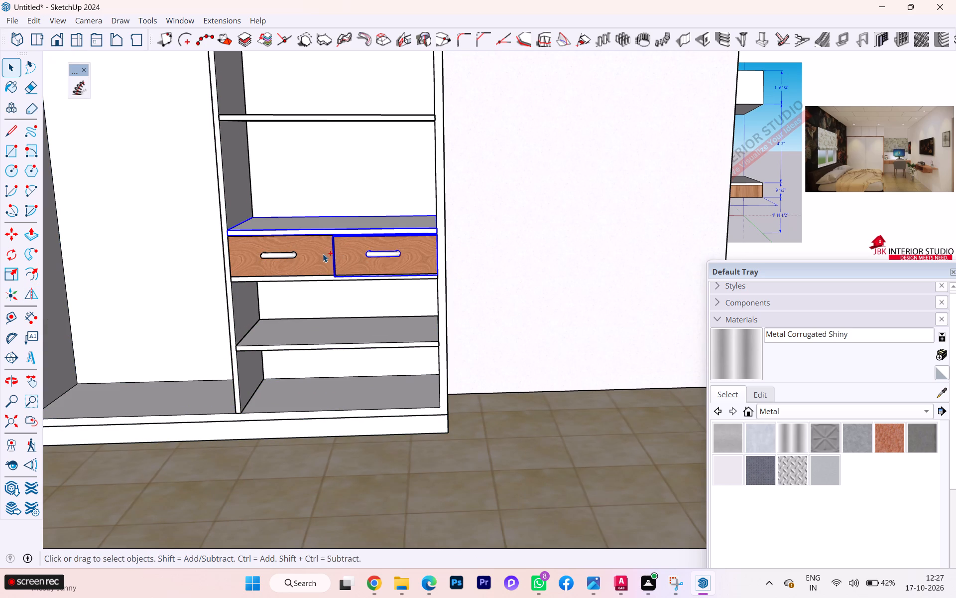
left_click(322, 254, "ctrl")
left_click(324, 276, "ctrl")
left_click(321, 280, "ctrl")
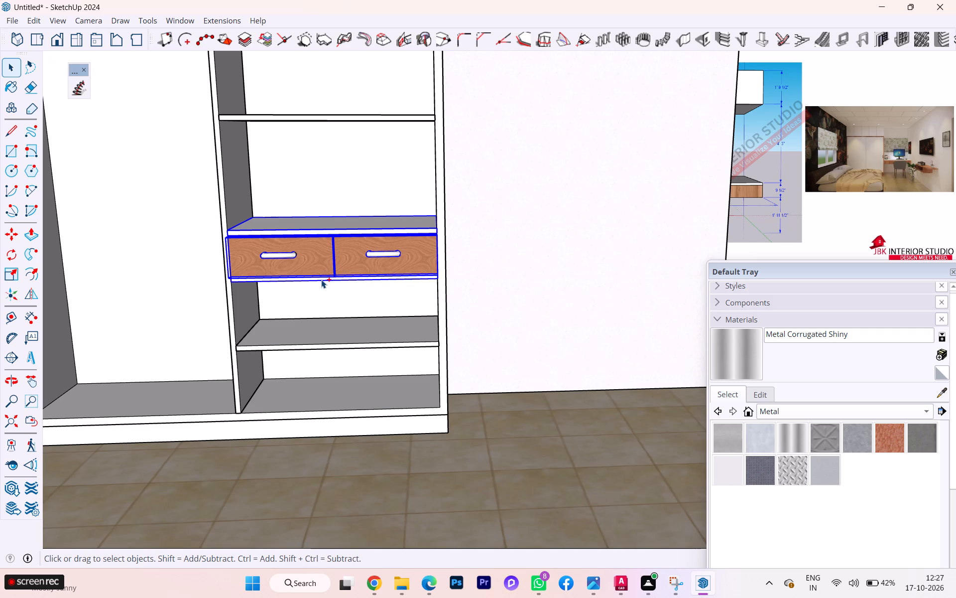
left_click(319, 347, "ctrl")
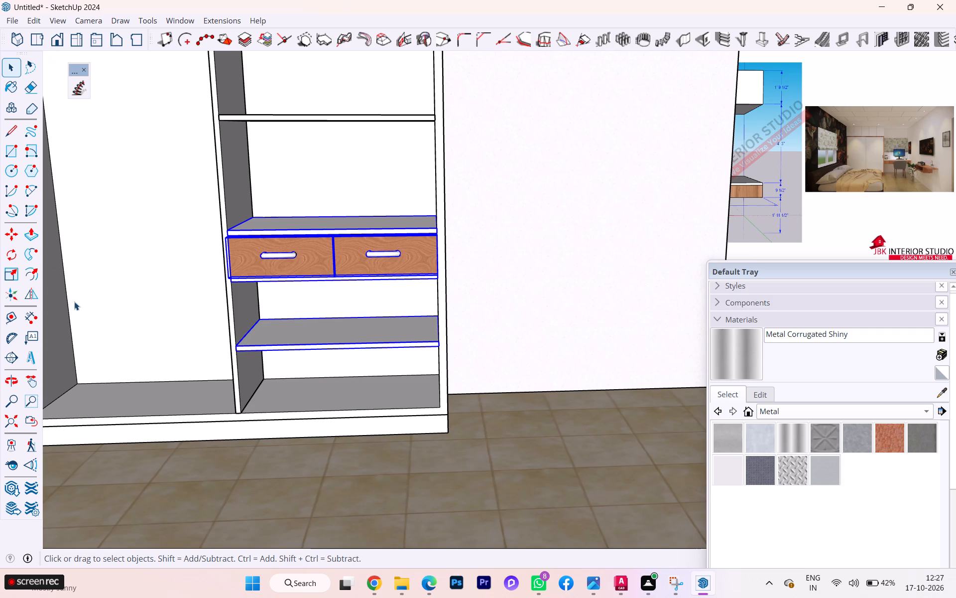
key("m")
key("Return")
scroll(413, 323, "up", 2)
scroll(475, 358, "up", 1)
scroll(472, 357, "down", 1)
scroll(468, 355, "up", 1)
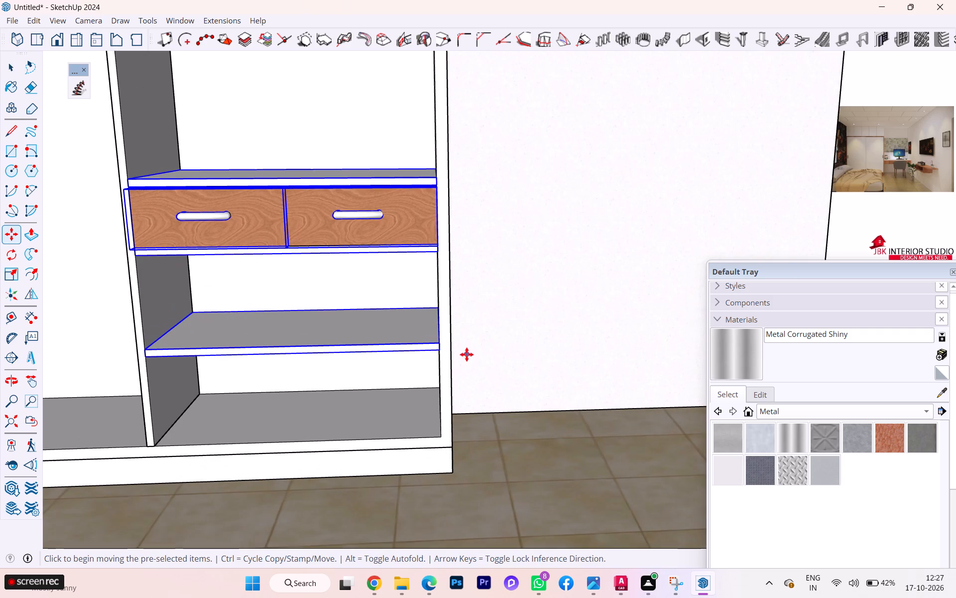
scroll(436, 343, "down", 1)
scroll(436, 343, "up", 1)
left_click(436, 342)
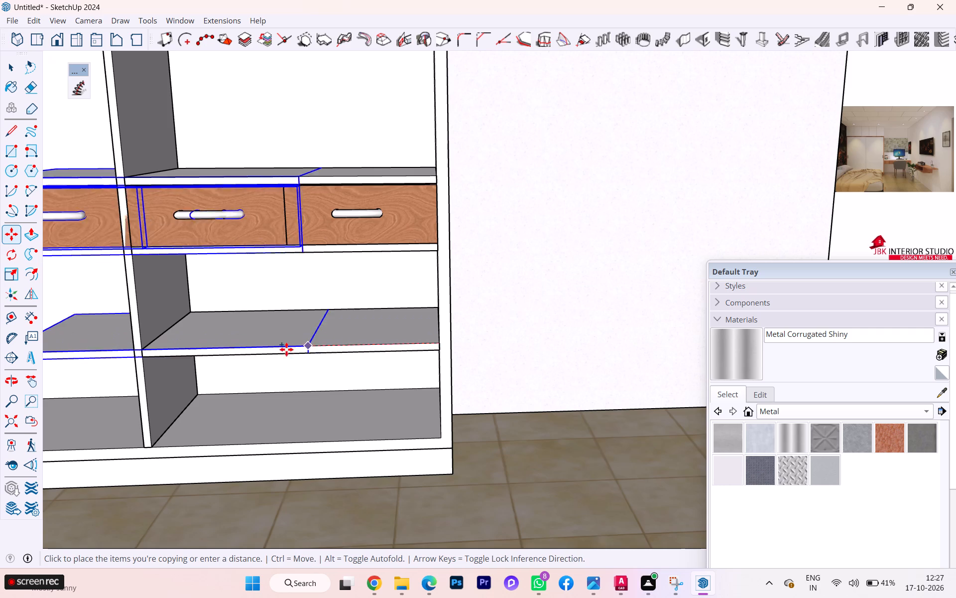
scroll(146, 360, "up", 6)
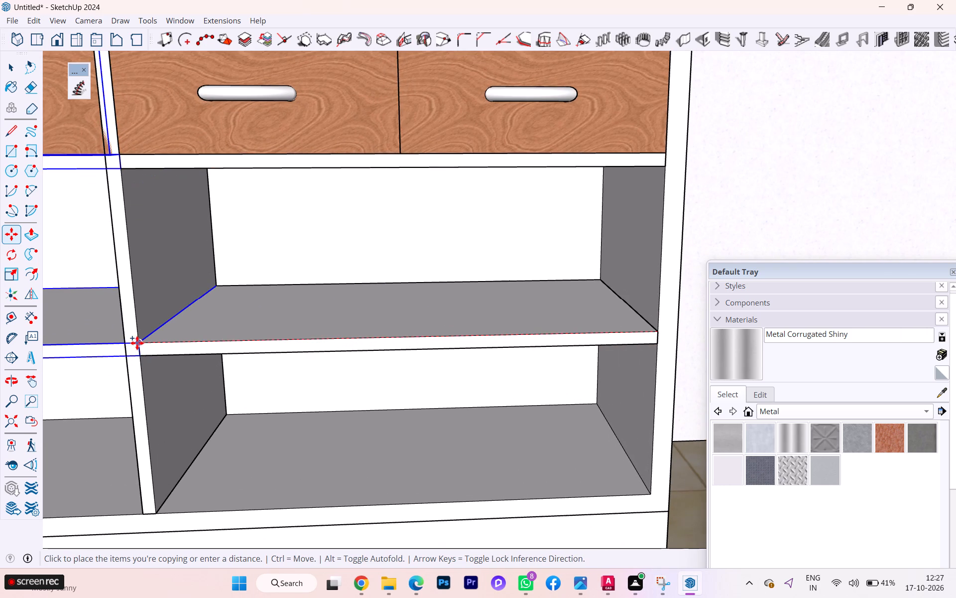
scroll(127, 345, "up", 2)
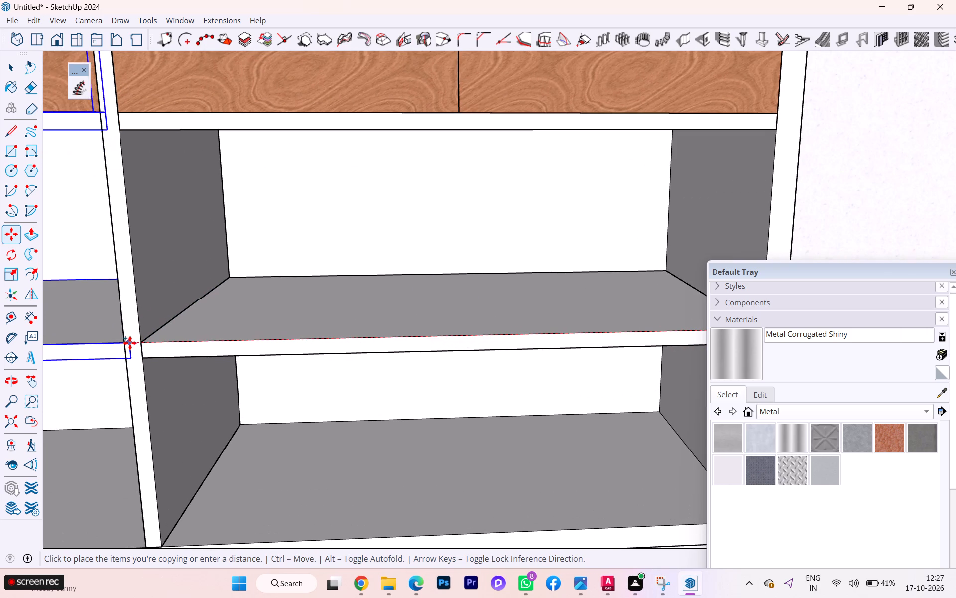
left_click(123, 345)
scroll(201, 333, "down", 3)
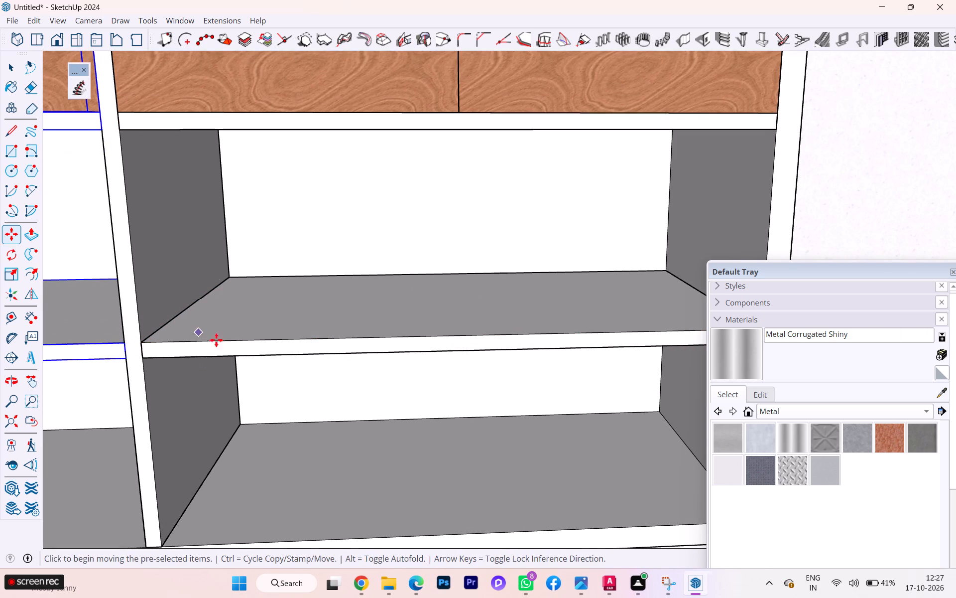
scroll(216, 340, "down", 6)
scroll(276, 349, "up", 1)
scroll(317, 353, "down", 3)
scroll(318, 354, "up", 3)
scroll(320, 354, "down", 13)
scroll(400, 347, "down", 1)
scroll(400, 347, "up", 1)
scroll(401, 347, "down", 6)
scroll(411, 348, "up", 1)
key("space")
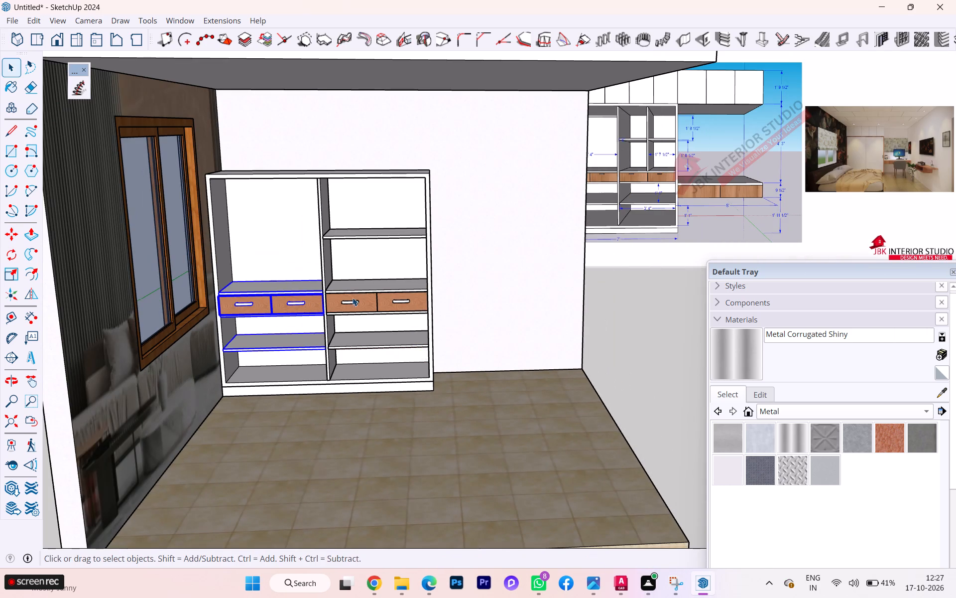
left_click(607, 285)
Examine the wardrobe's two compartments within the room and compare them with the reference image.
scroll(249, 256, "down", 4)
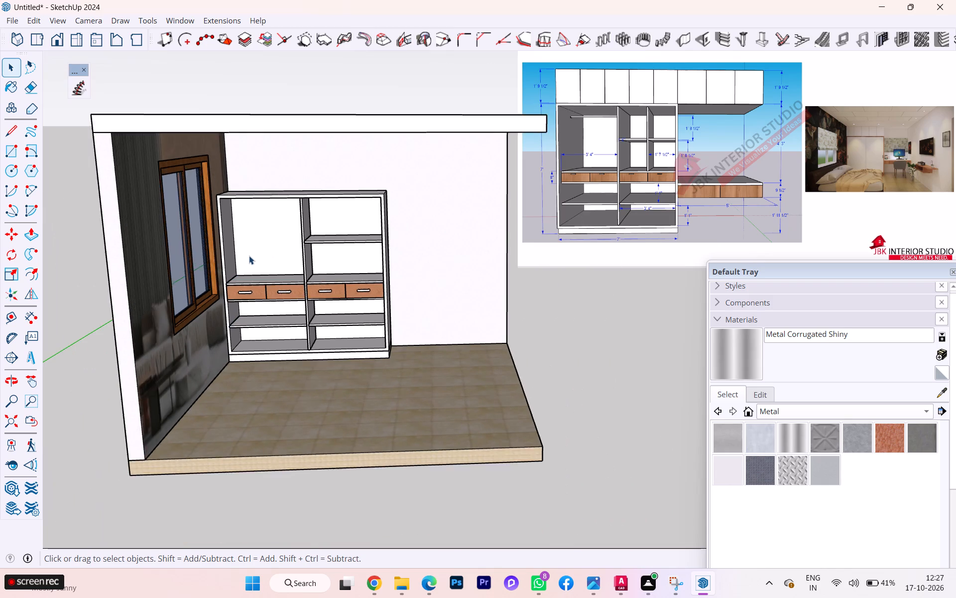
scroll(227, 253, "down", 3)
middle_click_drag(242, 226, 205, 181)
scroll(299, 174, "up", 6)
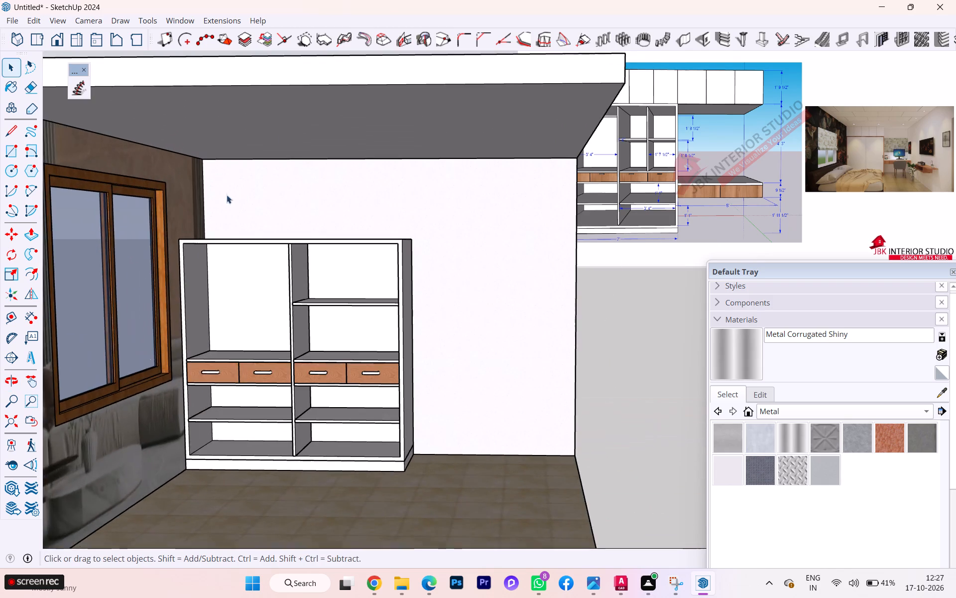
scroll(207, 194, "down", 1)
scroll(206, 194, "up", 4)
scroll(205, 194, "down", 2)
middle_click_drag(242, 196, 205, 200)
scroll(194, 207, "down", 1)
scroll(193, 208, "up", 1)
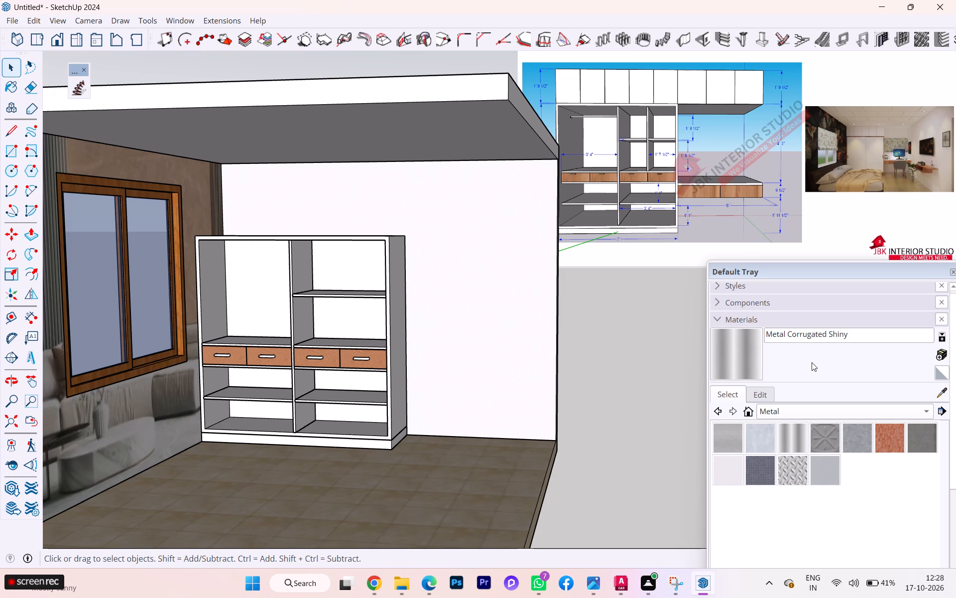
scroll(749, 307, "down", 2)
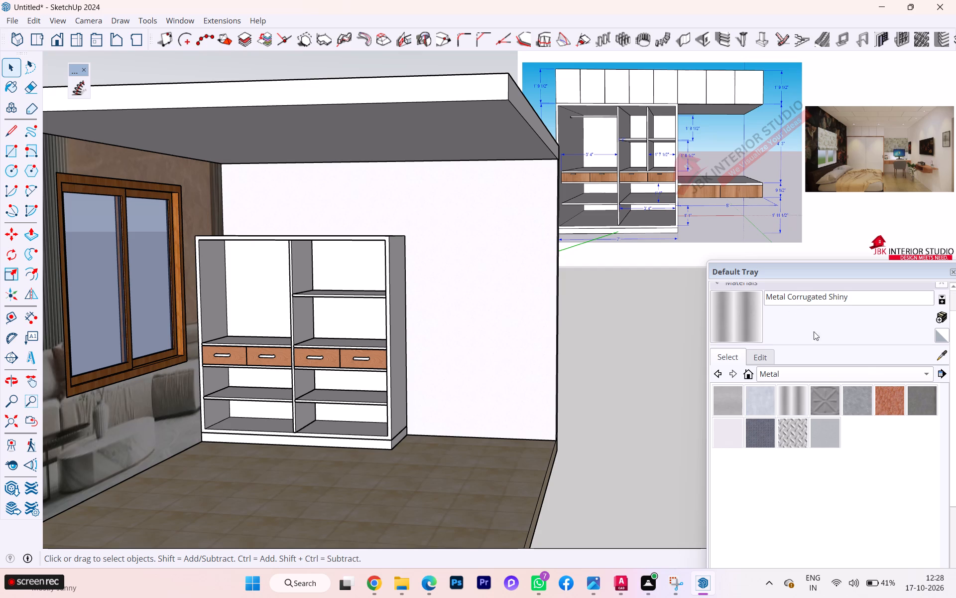
scroll(632, 310, "down", 1)
scroll(341, 374, "down", 4)
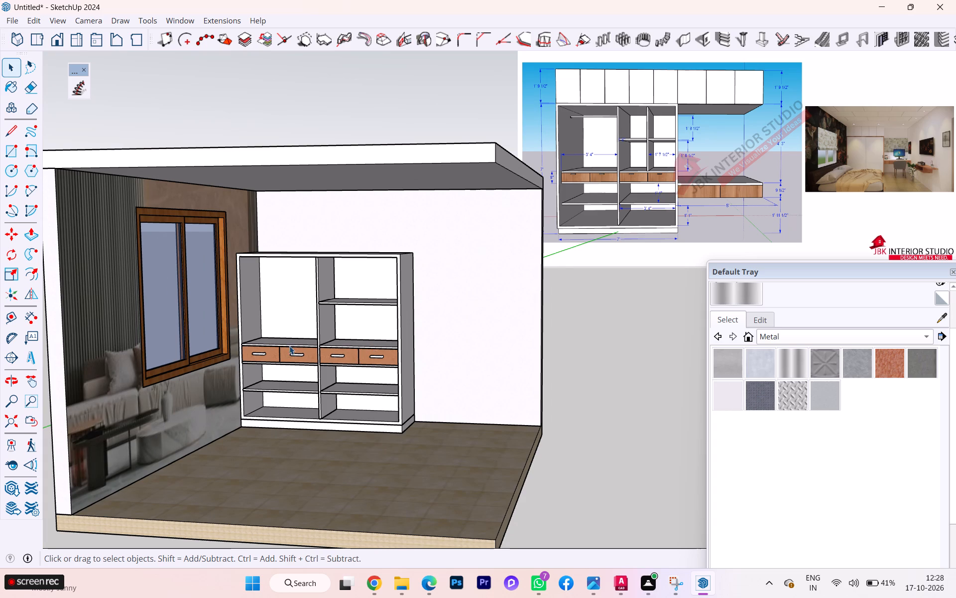
Open the wardrobe's central divider for editing and draw a line across its inner face along the shelf above the drawers.
scroll(334, 353, "up", 2)
scroll(292, 339, "up", 5)
scroll(334, 316, "down", 2)
scroll(334, 315, "up", 2)
left_click(333, 305)
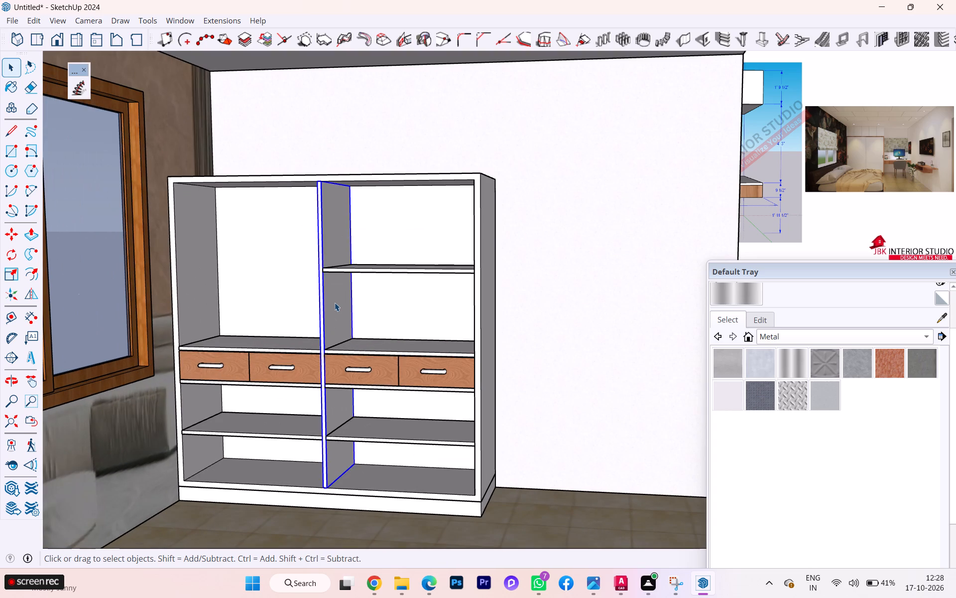
scroll(335, 302, "up", 1)
scroll(335, 302, "down", 2)
scroll(335, 302, "up", 1)
double_click(335, 300)
left_click(334, 298)
scroll(334, 297, "up", 5)
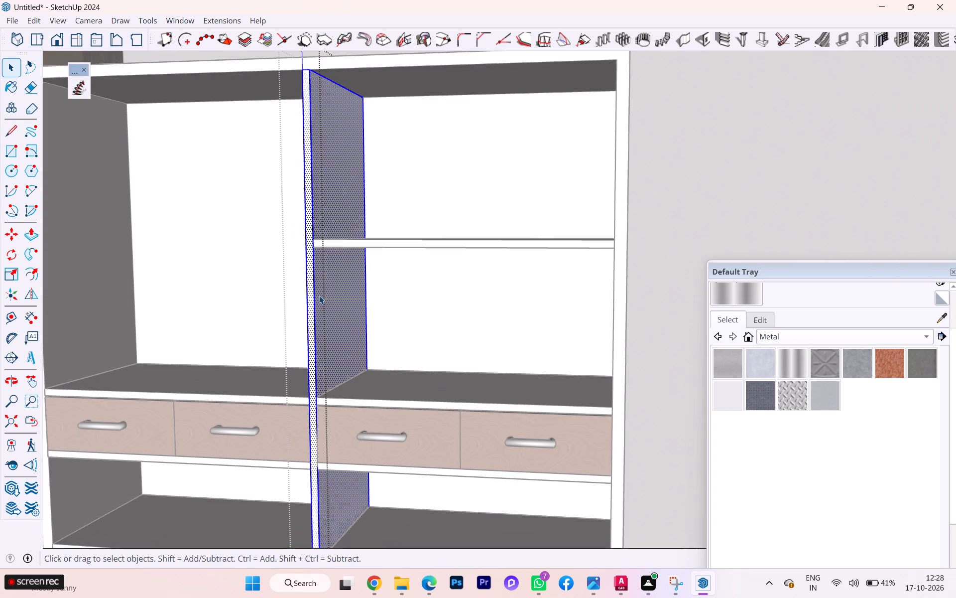
left_click(322, 294)
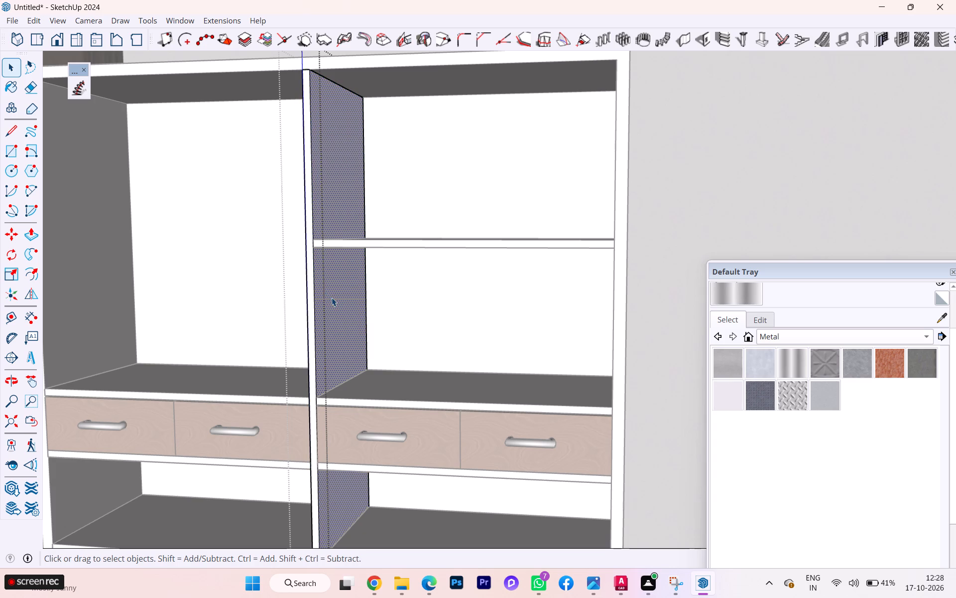
key("l")
left_click(368, 365)
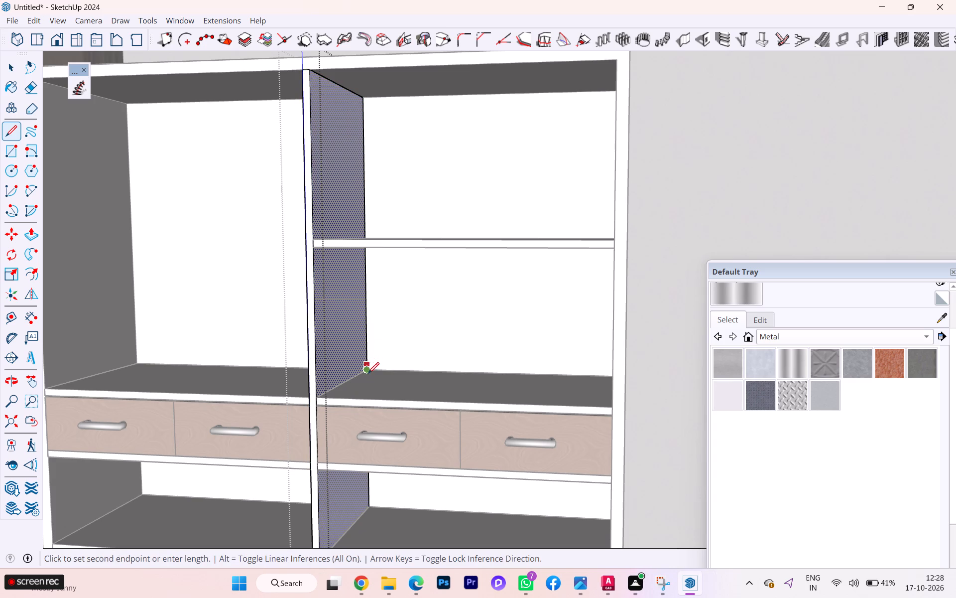
key("Escape")
left_click(368, 370)
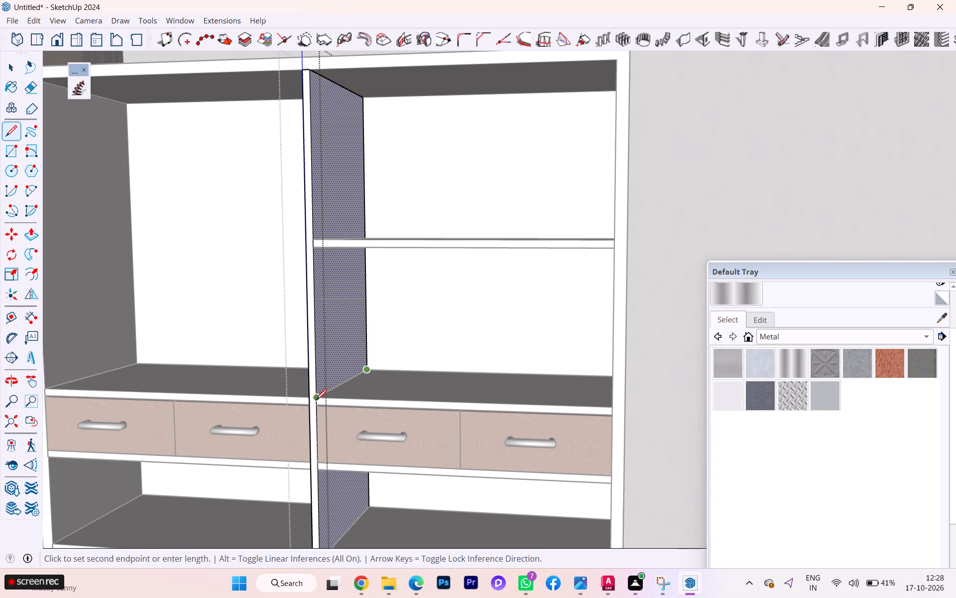
left_click(316, 400)
Copy the divider face above the drawer shelf and paste it in place outside the divider's group.
key("space")
left_click(344, 346)
double_click(344, 346)
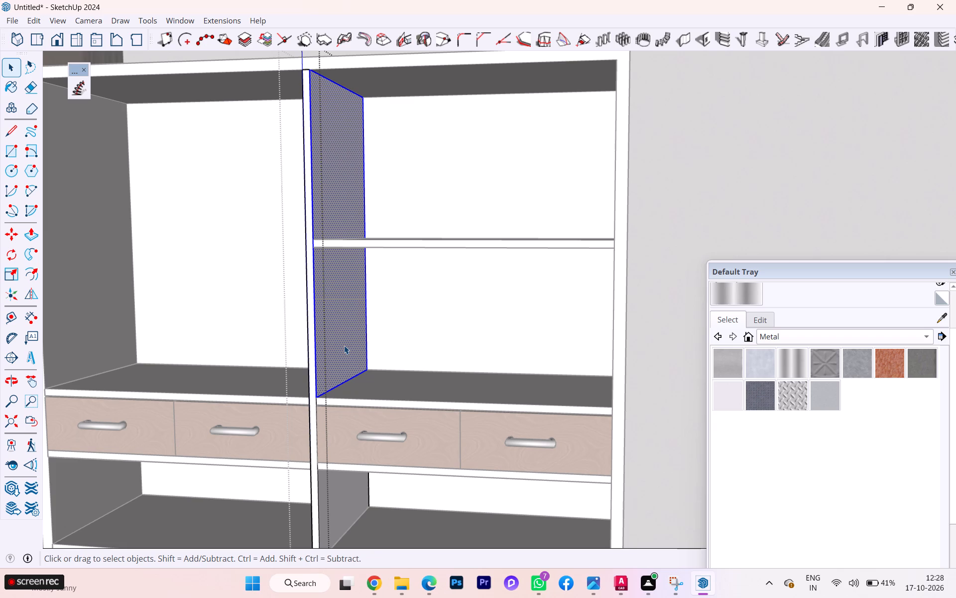
key("ctrl+c")
scroll(316, 305, "down", 6)
scroll(230, 272, "up", 1)
scroll(230, 272, "down", 8)
scroll(239, 276, "up", 1)
scroll(239, 276, "down", 5)
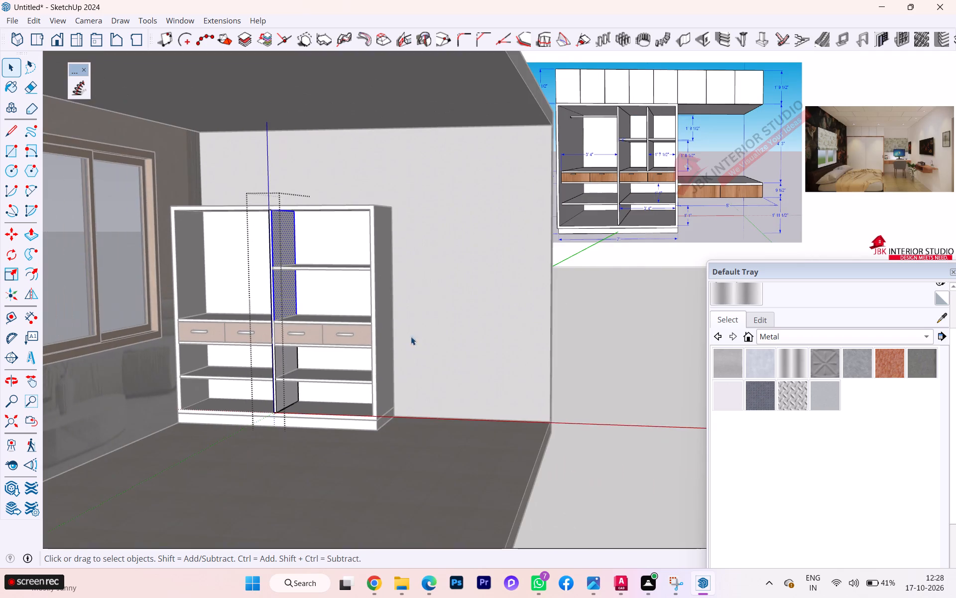
left_click(606, 418)
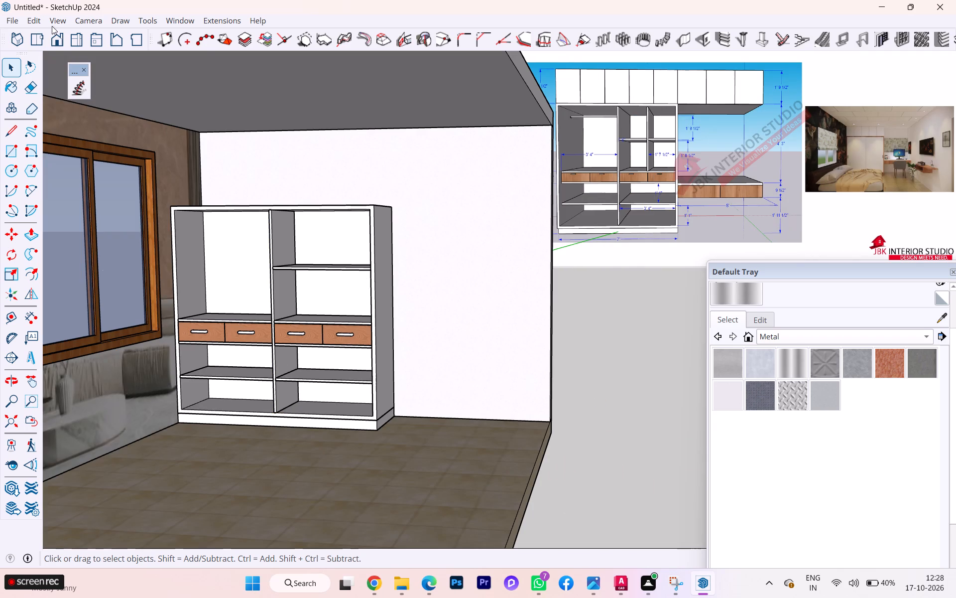
left_click(31, 19)
left_click(72, 113)
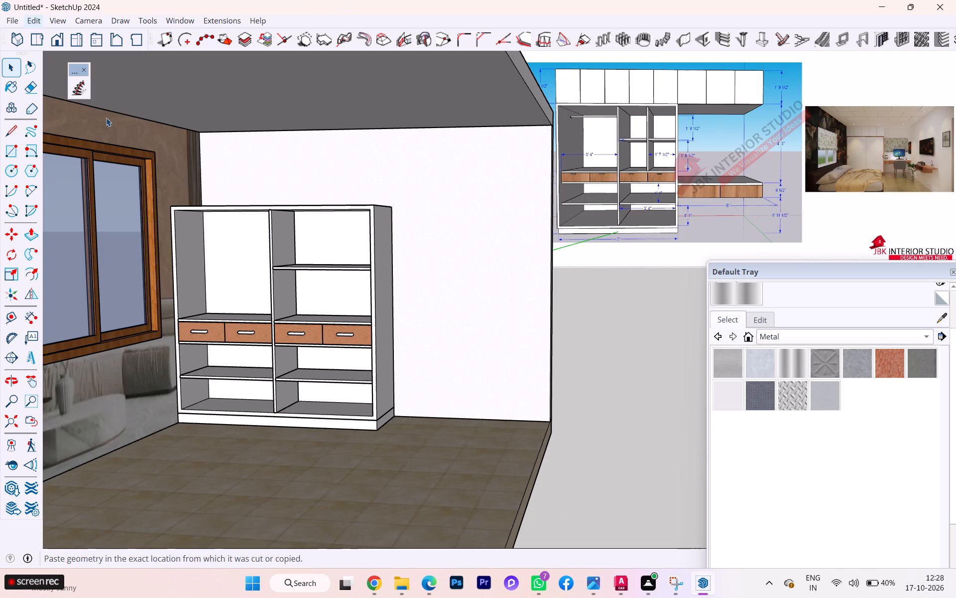
Push/Pull the pasted face by 1 to form an upright panel.
scroll(280, 279, "up", 4)
scroll(282, 278, "down", 2)
scroll(282, 278, "up", 2)
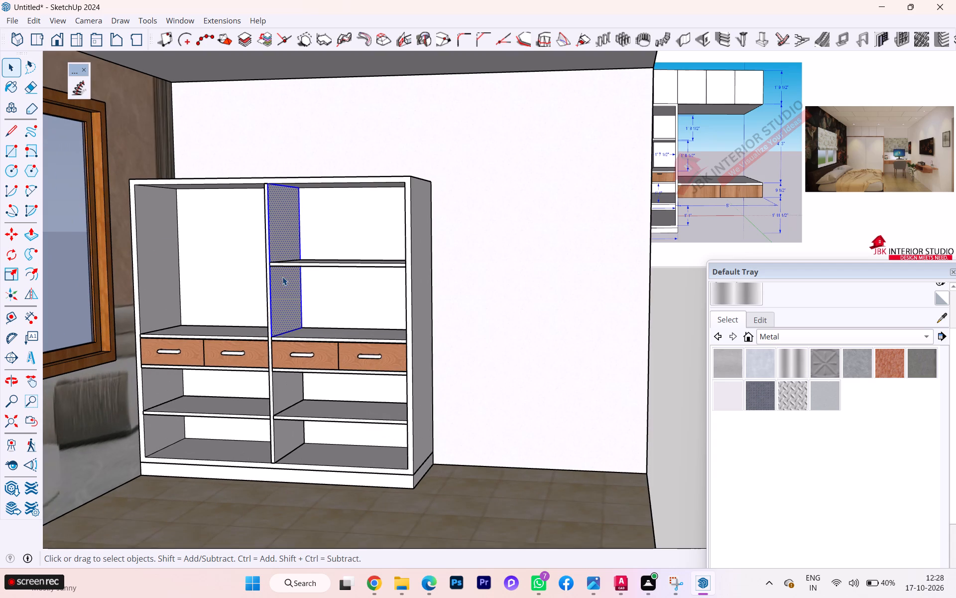
scroll(243, 274, "up", 5)
key("p")
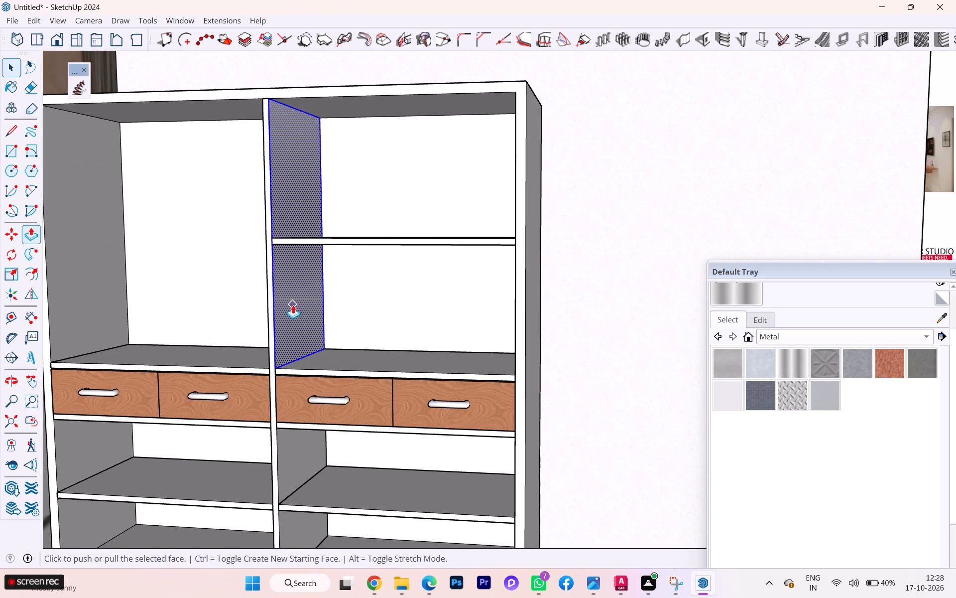
left_click(293, 304)
key("1")
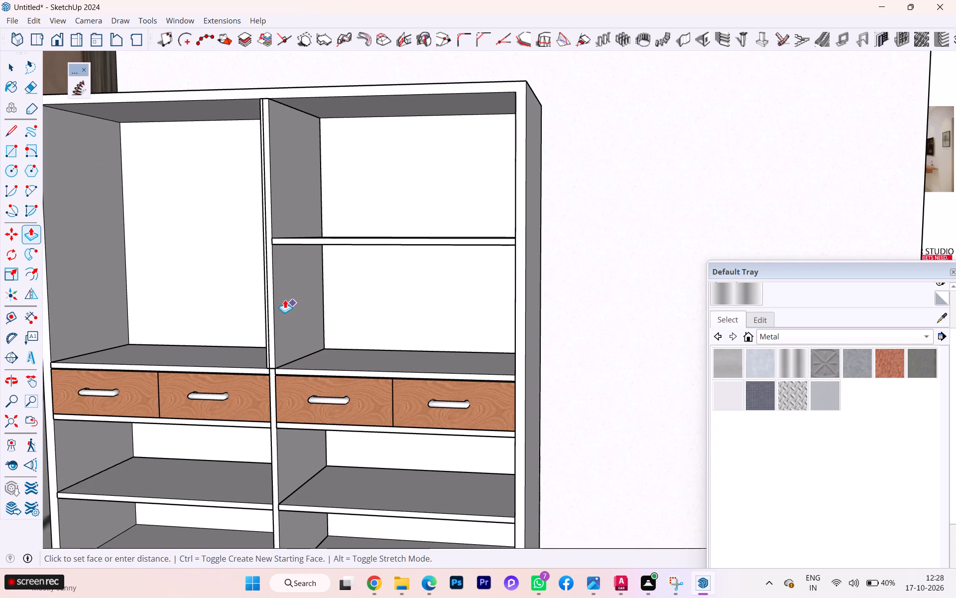
key("Return")
Select the whole upright panel above the drawers and make it a group.
key("space")
double_click(286, 304)
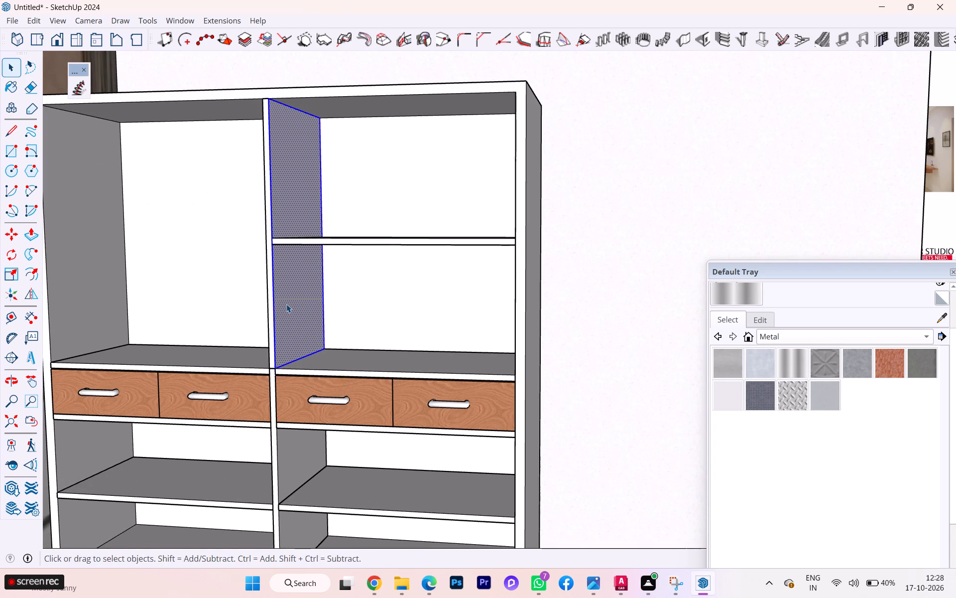
double_click(286, 304)
scroll(286, 304, "down", 4)
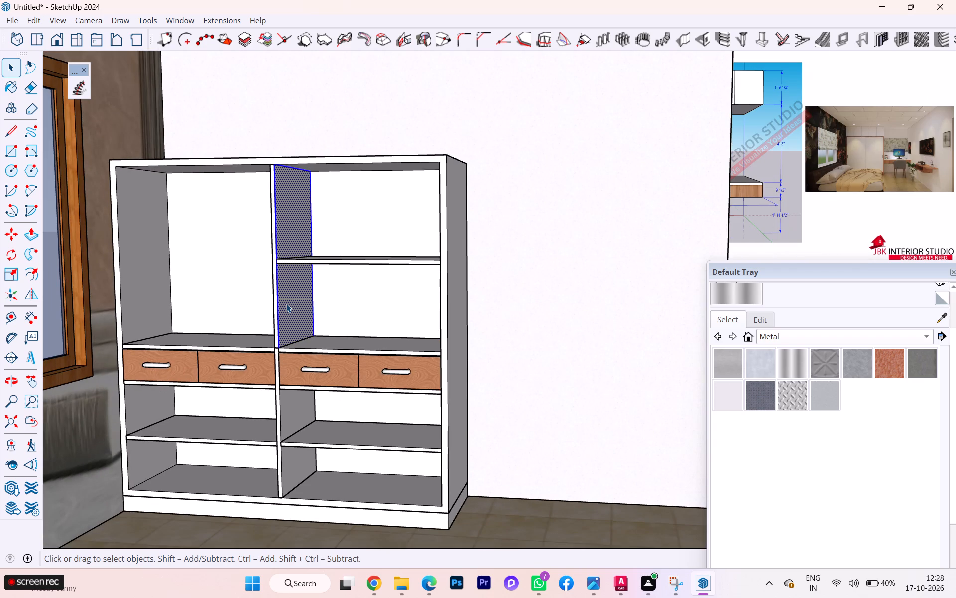
triple_click(287, 304)
scroll(287, 304, "up", 1)
scroll(287, 304, "down", 1)
scroll(287, 304, "up", 2)
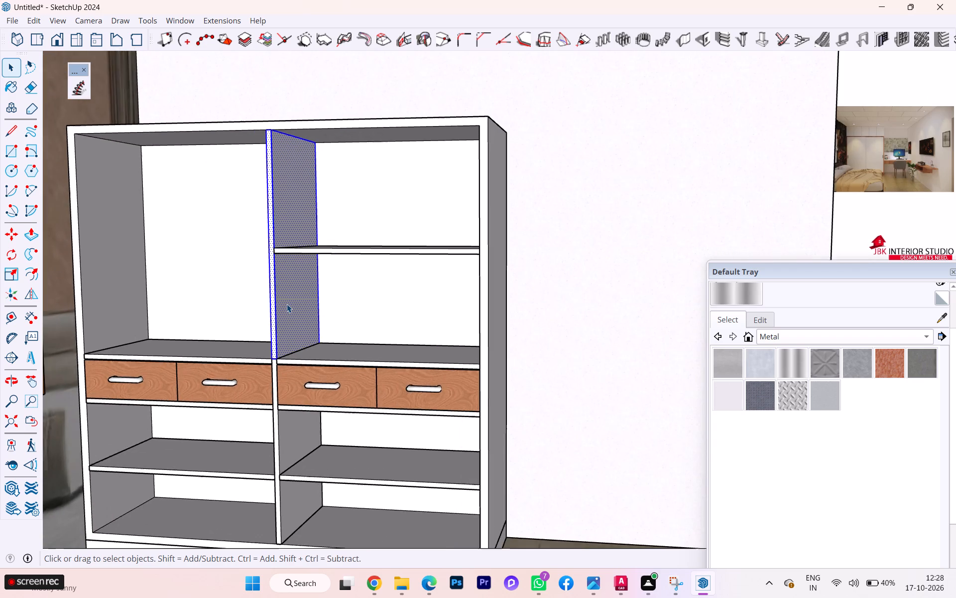
scroll(287, 304, "up", 1)
scroll(284, 306, "down", 2)
scroll(284, 306, "up", 6)
scroll(284, 306, "down", 1)
scroll(284, 306, "up", 3)
right_click(283, 306)
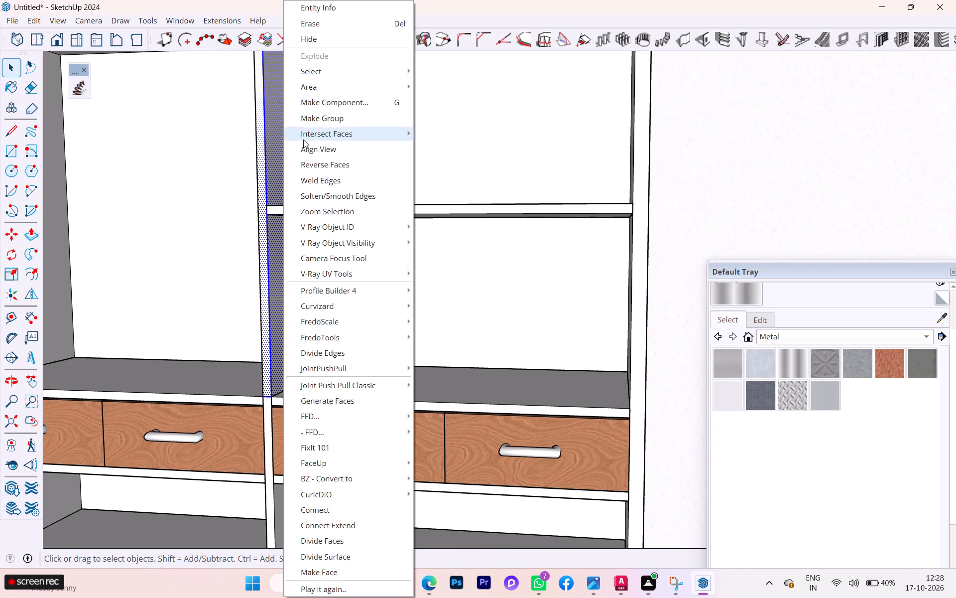
left_click(326, 115)
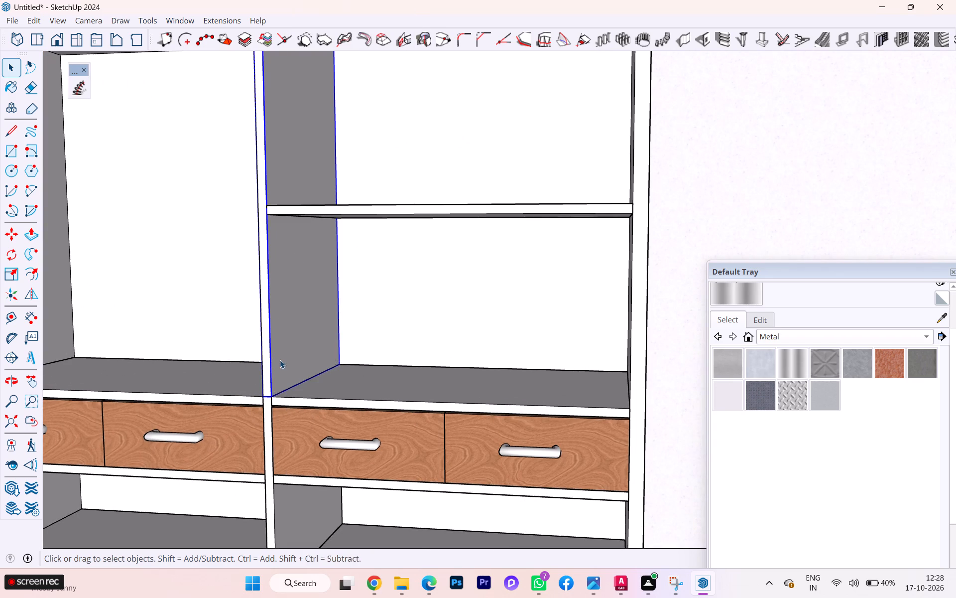
Move the upright partition from the central divider to the joint between the two right-hand drawers, standing on the shelf above them.
key("m")
key("Return")
scroll(270, 390, "up", 3)
scroll(202, 351, "down", 2)
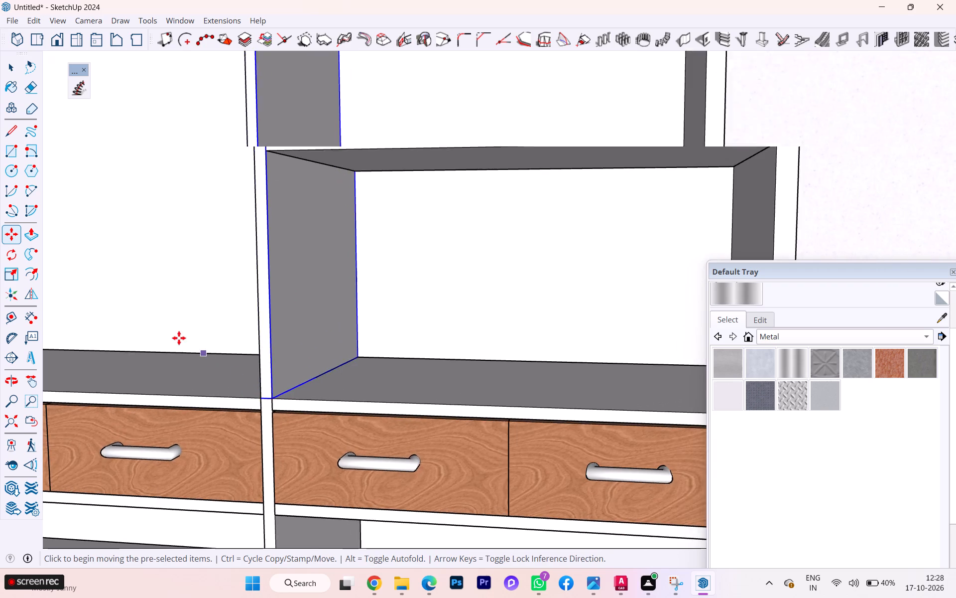
scroll(179, 338, "down", 10)
scroll(195, 341, "up", 2)
scroll(197, 341, "down", 1)
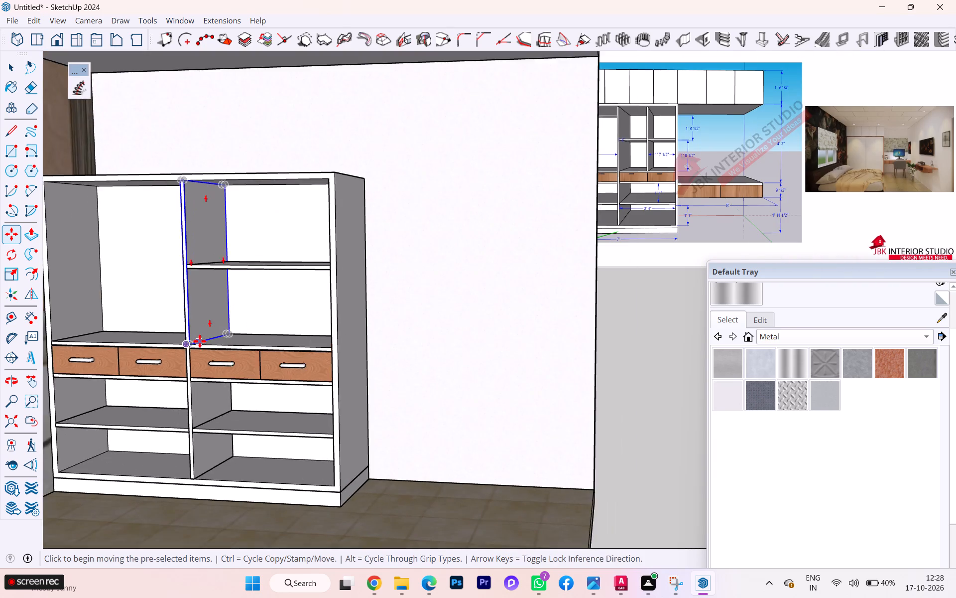
scroll(200, 341, "up", 15)
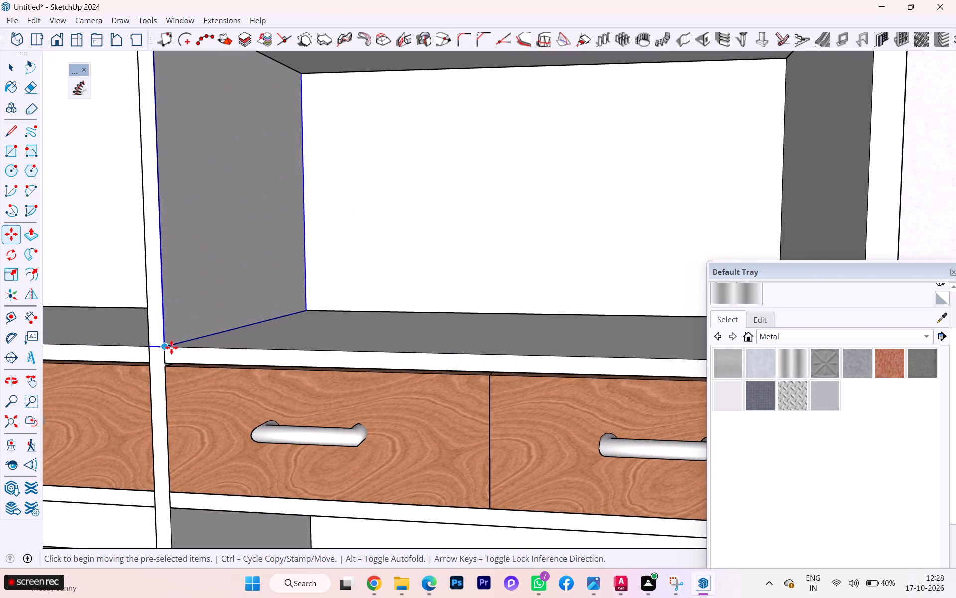
left_click(171, 347)
scroll(344, 351, "down", 4)
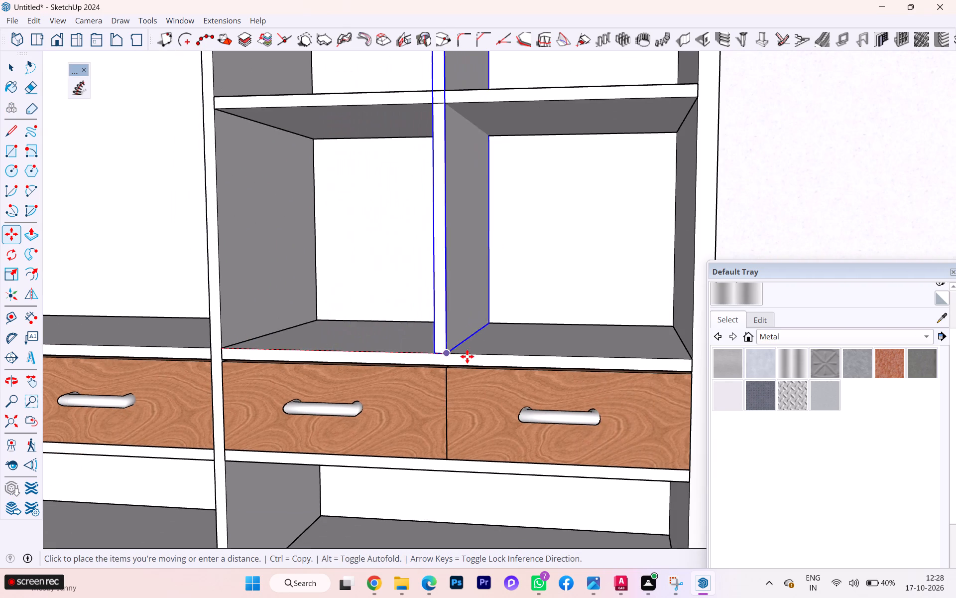
scroll(467, 356, "down", 2)
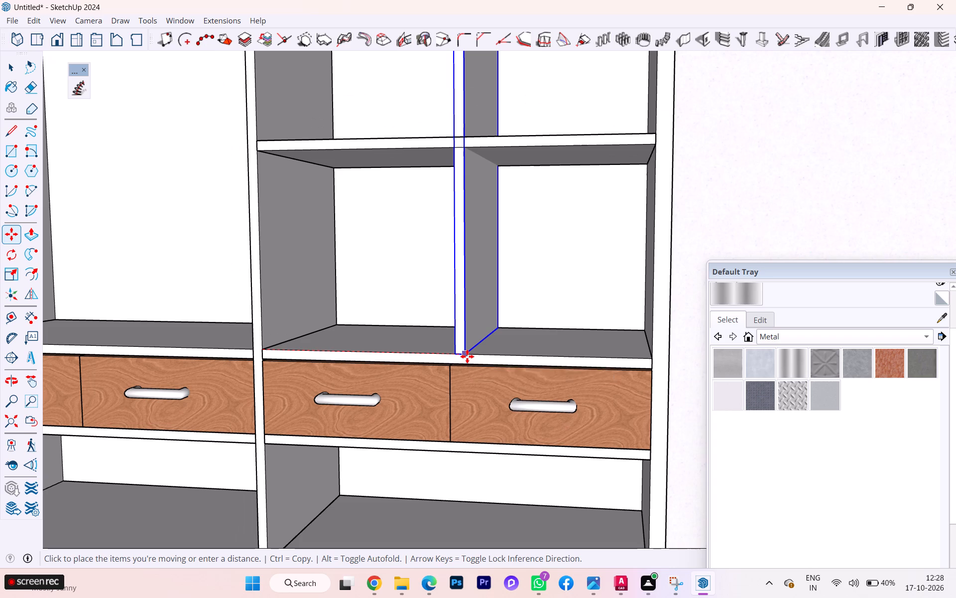
scroll(467, 356, "down", 4)
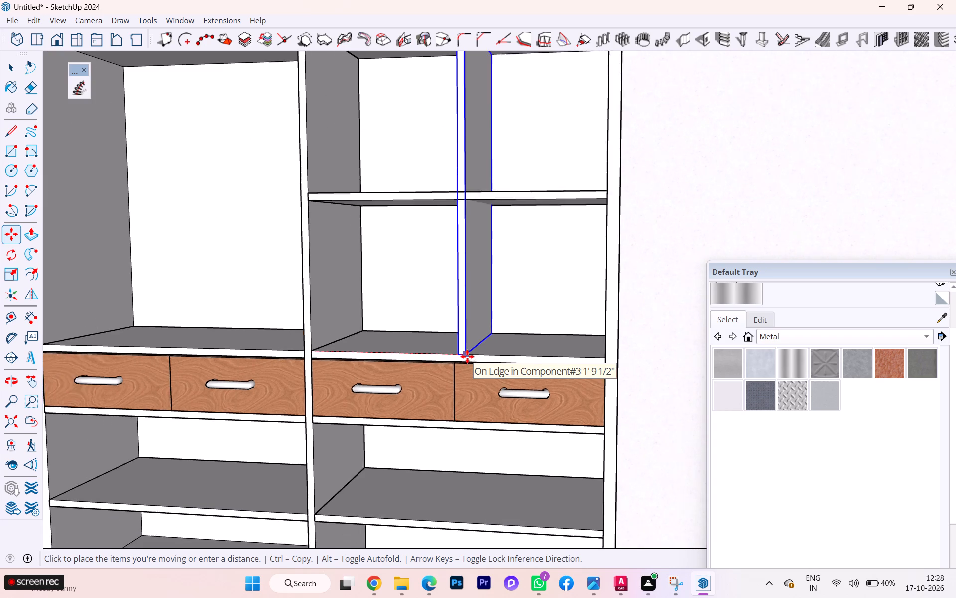
scroll(467, 356, "down", 4)
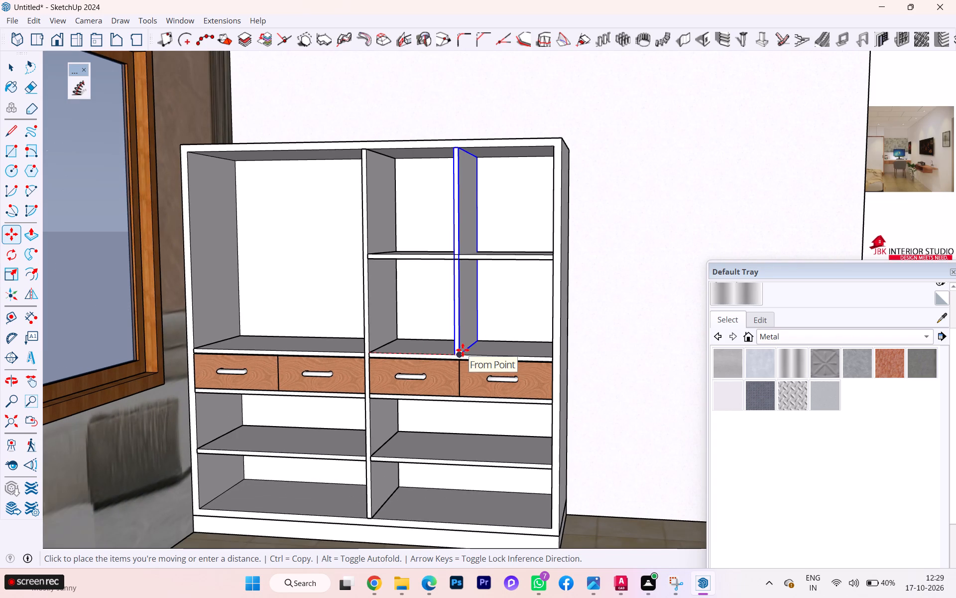
scroll(463, 350, "up", 4)
scroll(463, 350, "down", 11)
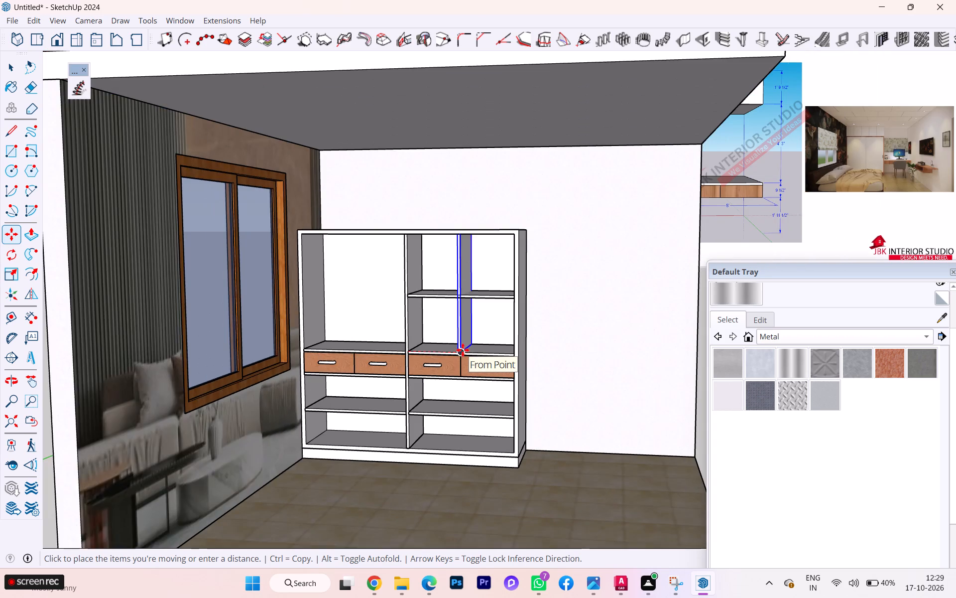
scroll(463, 350, "down", 6)
scroll(454, 346, "up", 5)
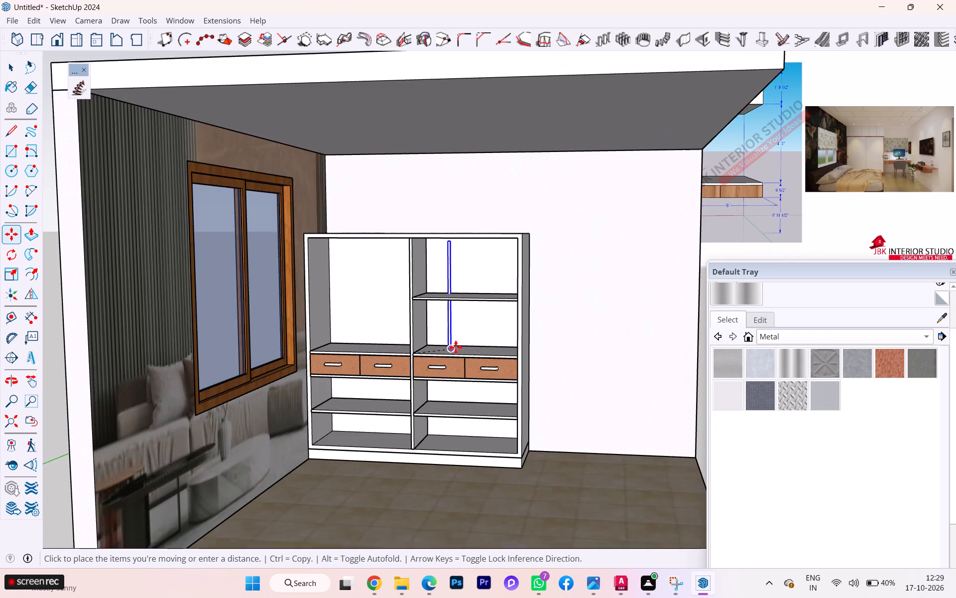
scroll(457, 348, "up", 8)
left_click(478, 364)
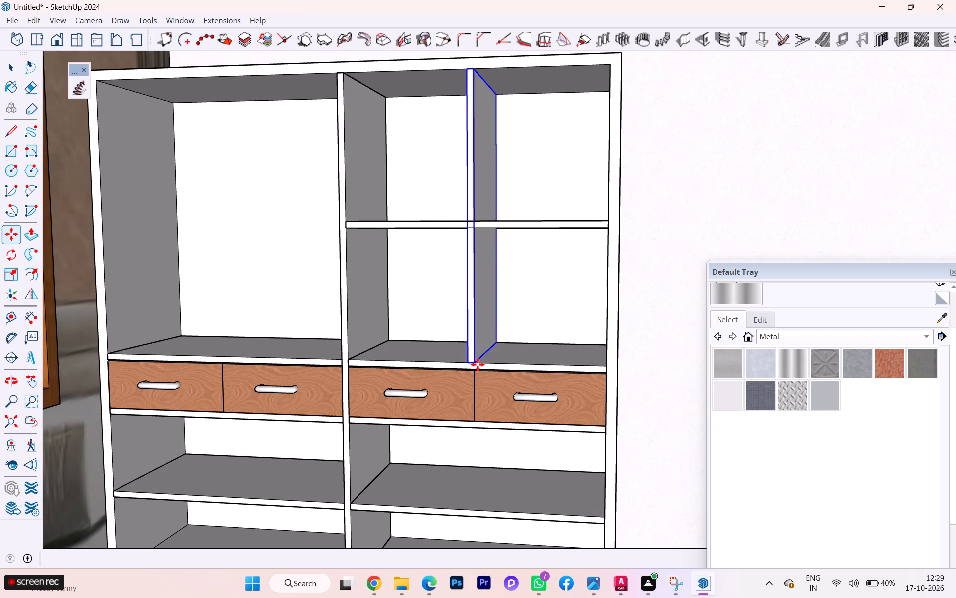
left_click(8, 64)
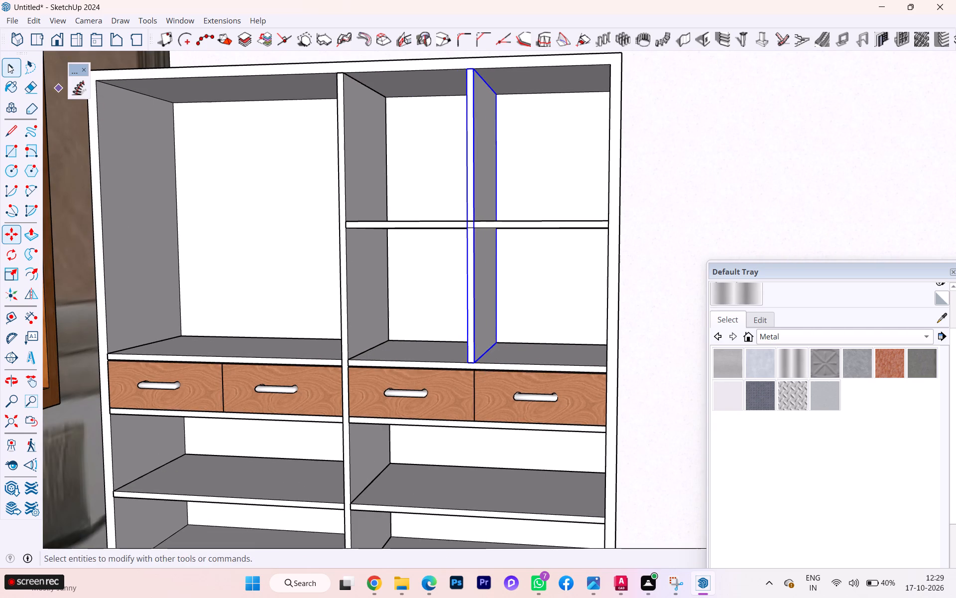
scroll(253, 230, "down", 8)
scroll(346, 265, "up", 2)
scroll(345, 264, "down", 1)
scroll(345, 264, "up", 2)
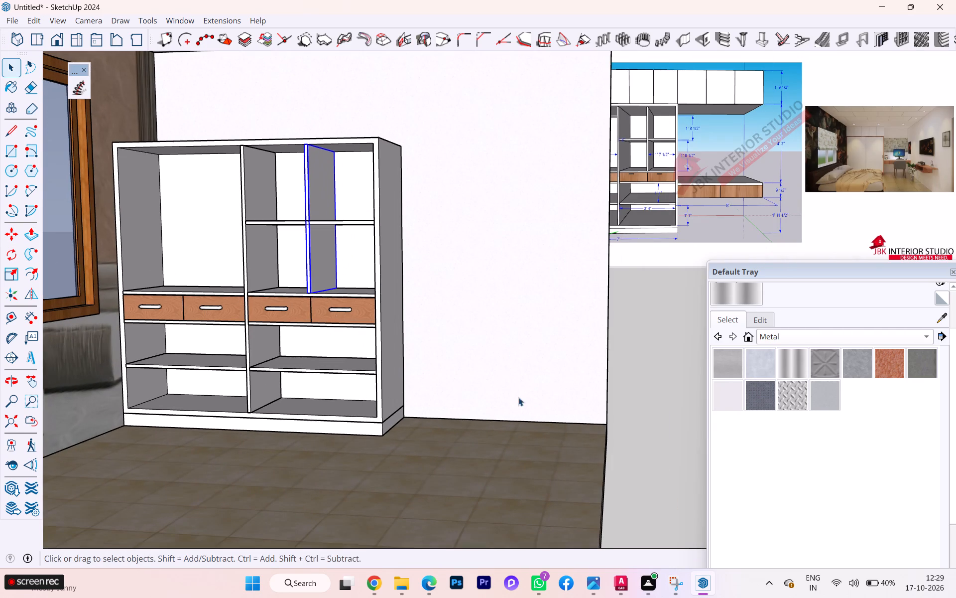
left_click(621, 403)
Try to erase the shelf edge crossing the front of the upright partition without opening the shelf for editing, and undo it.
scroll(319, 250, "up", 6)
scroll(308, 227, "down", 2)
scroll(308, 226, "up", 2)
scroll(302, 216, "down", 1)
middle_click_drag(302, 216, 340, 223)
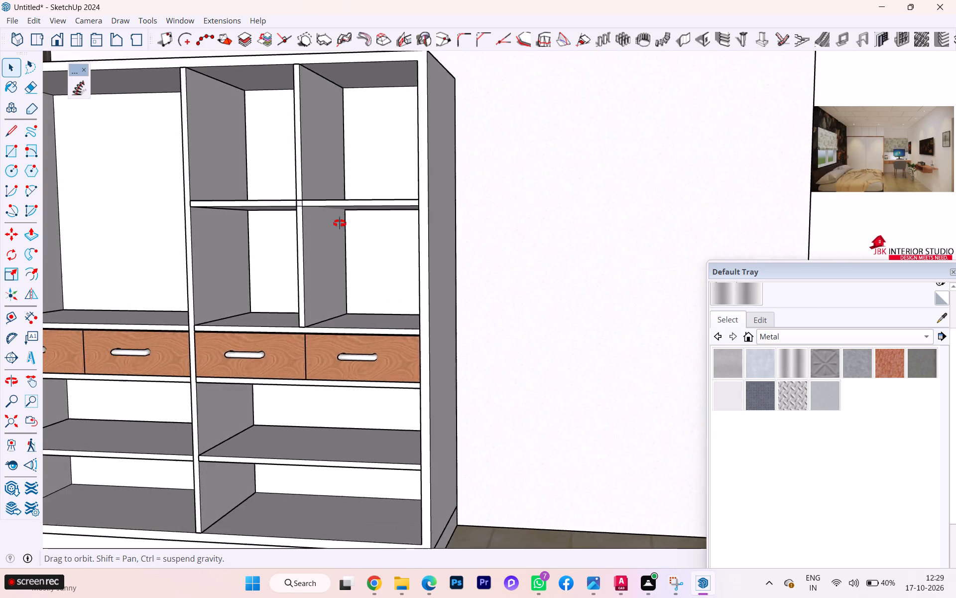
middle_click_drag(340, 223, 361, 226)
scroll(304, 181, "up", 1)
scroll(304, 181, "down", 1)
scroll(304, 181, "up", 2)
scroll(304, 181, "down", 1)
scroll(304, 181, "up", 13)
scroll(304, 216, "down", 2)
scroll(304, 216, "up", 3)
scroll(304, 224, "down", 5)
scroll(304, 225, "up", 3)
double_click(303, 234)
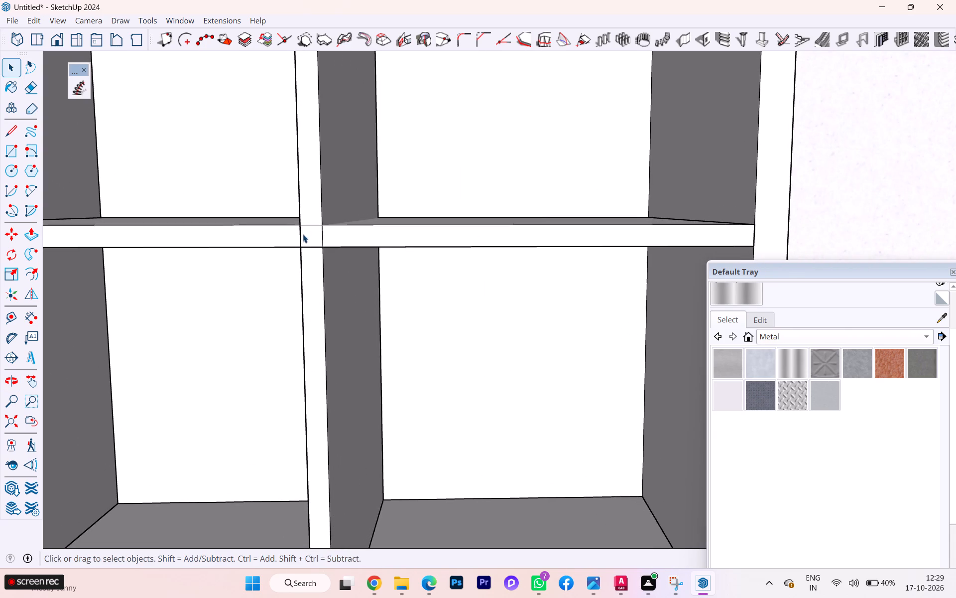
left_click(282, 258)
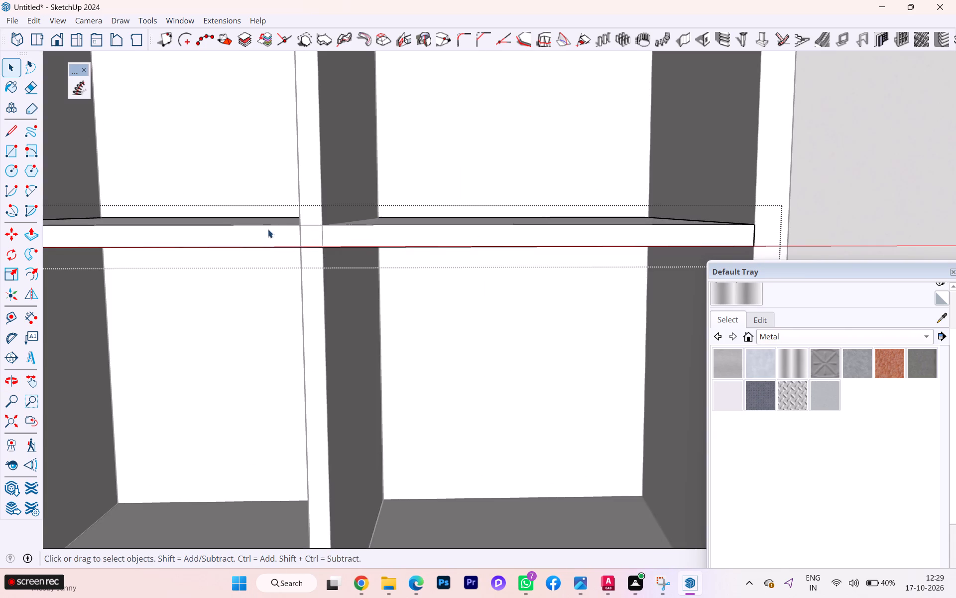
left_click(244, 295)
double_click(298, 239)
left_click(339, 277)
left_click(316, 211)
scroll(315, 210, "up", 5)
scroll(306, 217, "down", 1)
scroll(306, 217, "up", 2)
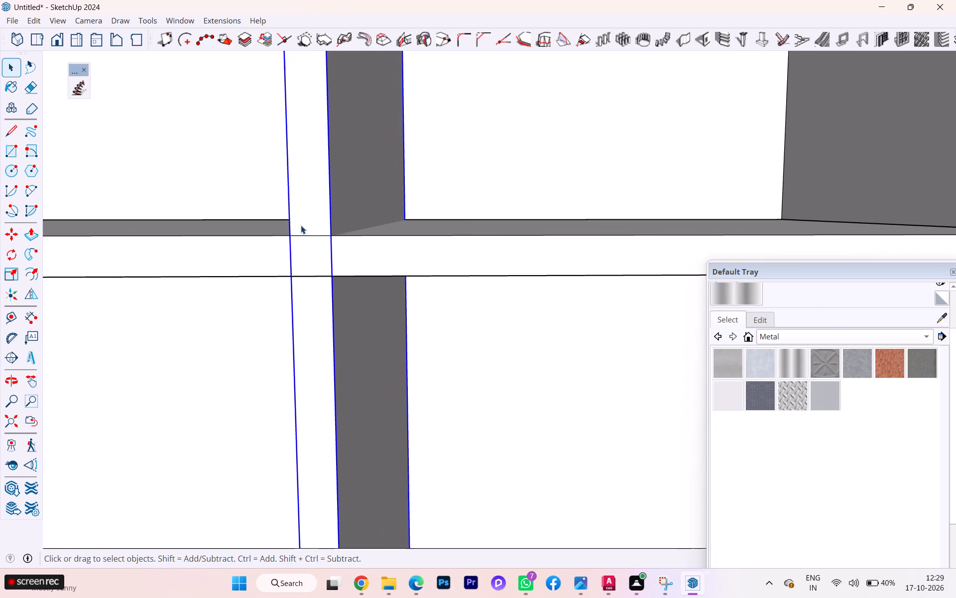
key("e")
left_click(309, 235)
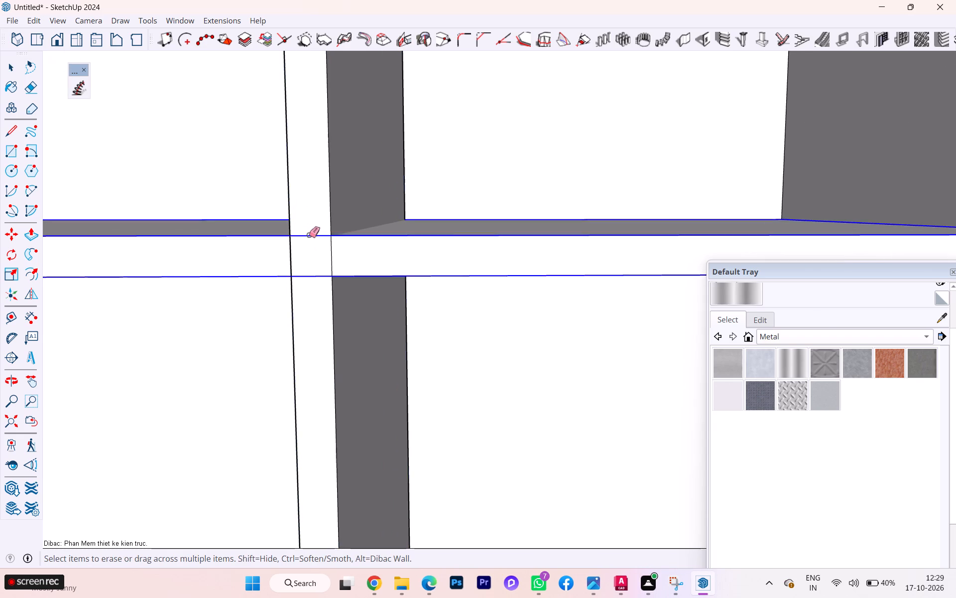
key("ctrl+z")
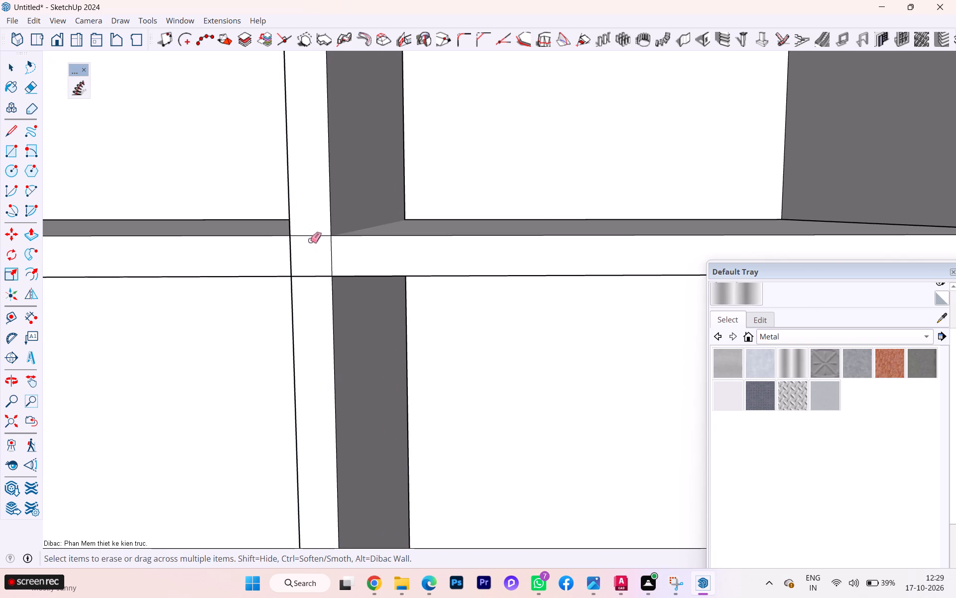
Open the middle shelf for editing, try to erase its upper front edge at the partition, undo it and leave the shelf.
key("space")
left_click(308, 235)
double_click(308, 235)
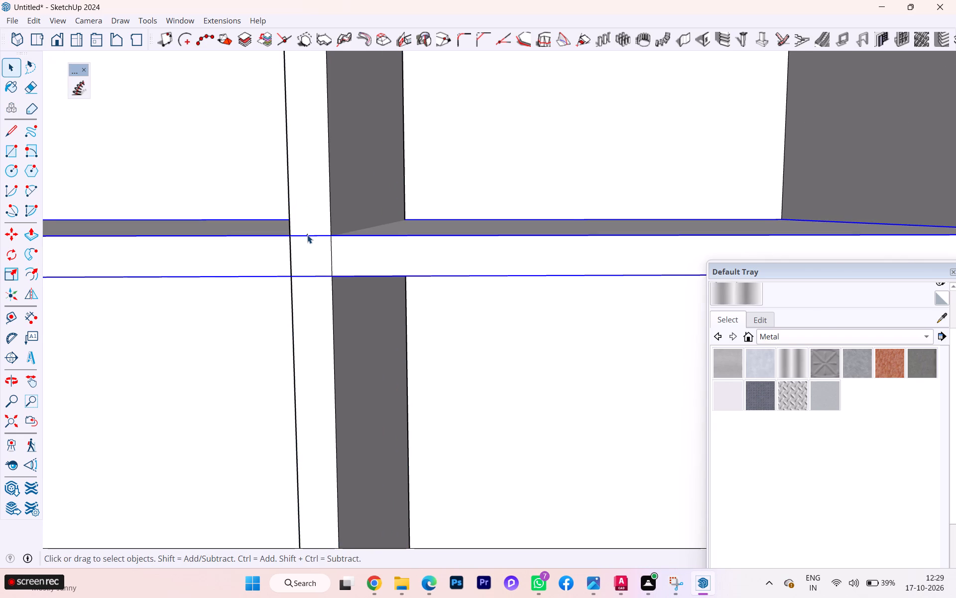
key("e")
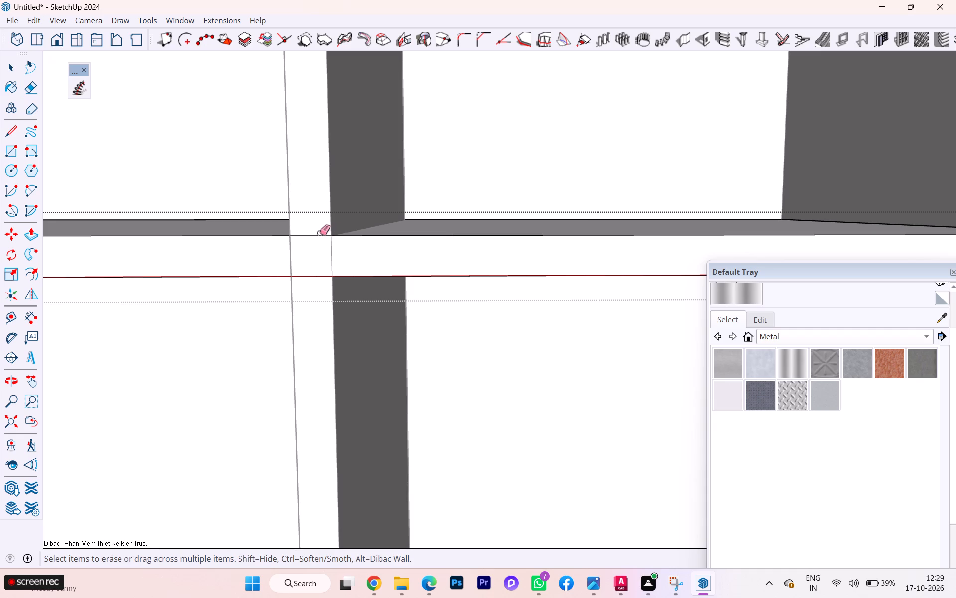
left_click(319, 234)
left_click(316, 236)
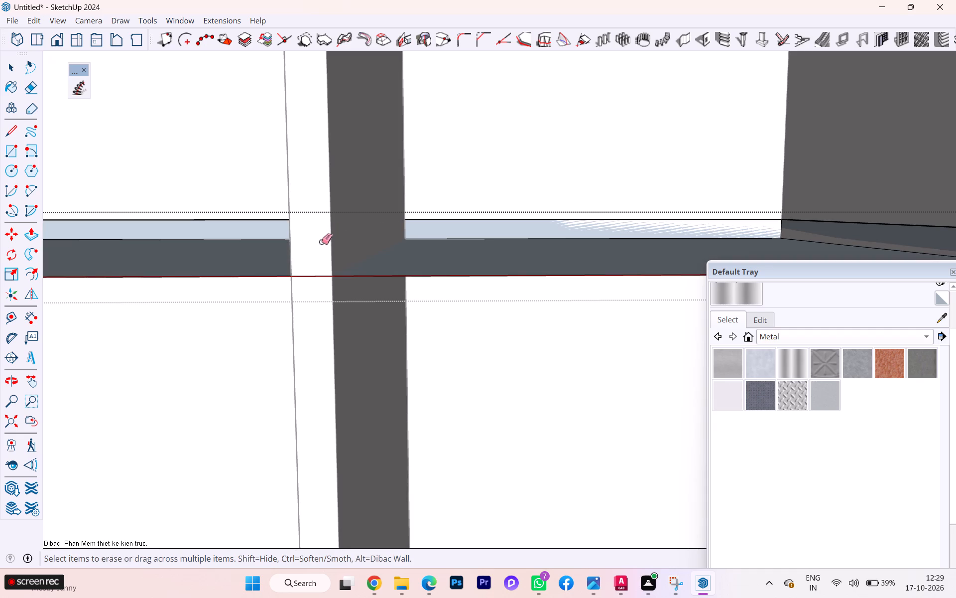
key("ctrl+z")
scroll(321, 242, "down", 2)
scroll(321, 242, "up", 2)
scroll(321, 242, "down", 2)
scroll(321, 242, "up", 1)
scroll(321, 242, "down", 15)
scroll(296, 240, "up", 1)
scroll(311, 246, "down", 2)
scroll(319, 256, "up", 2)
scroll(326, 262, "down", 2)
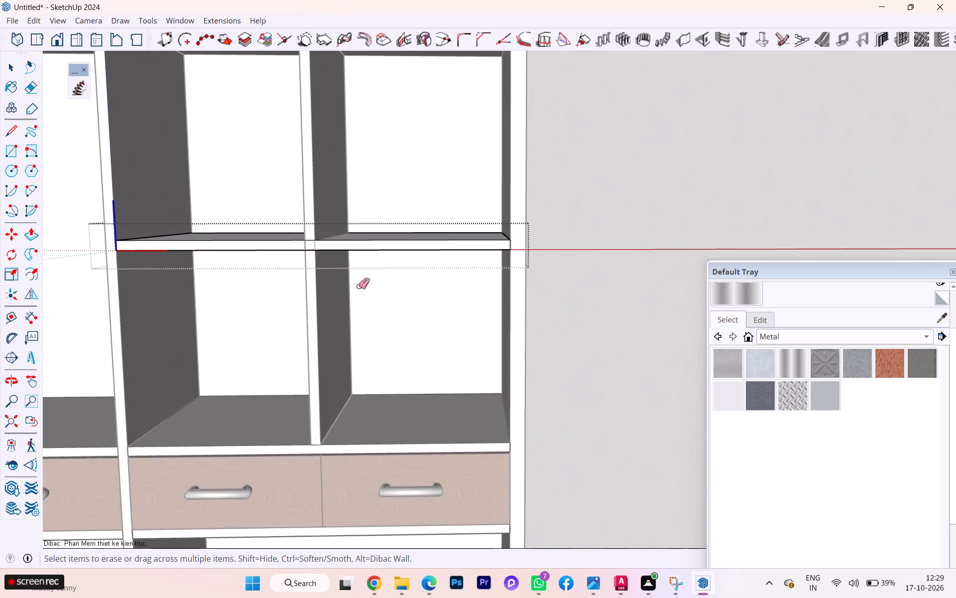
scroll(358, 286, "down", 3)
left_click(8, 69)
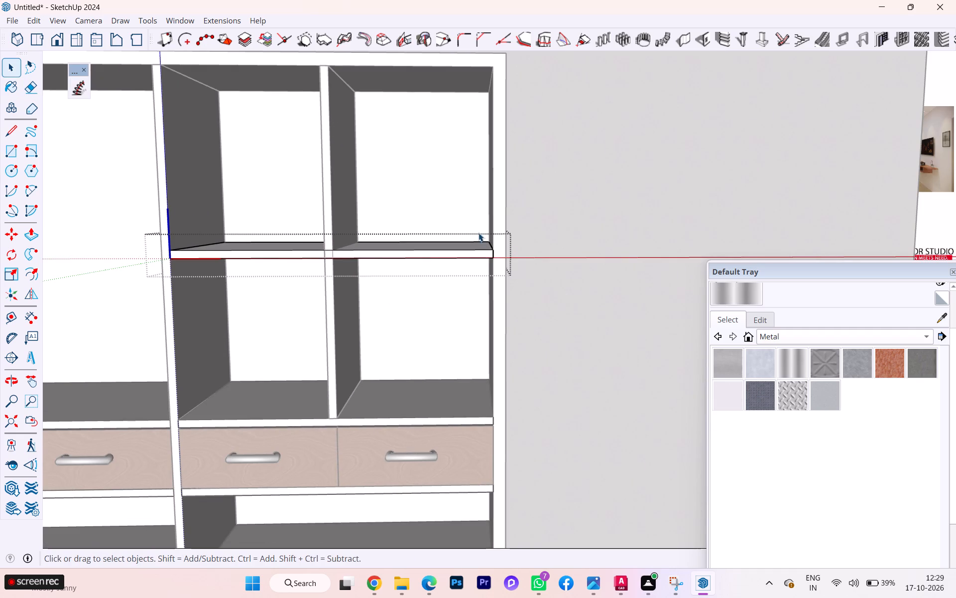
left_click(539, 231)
Make the Solid Tools toolset available in the workspace.
scroll(315, 263, "up", 2)
left_click(330, 251)
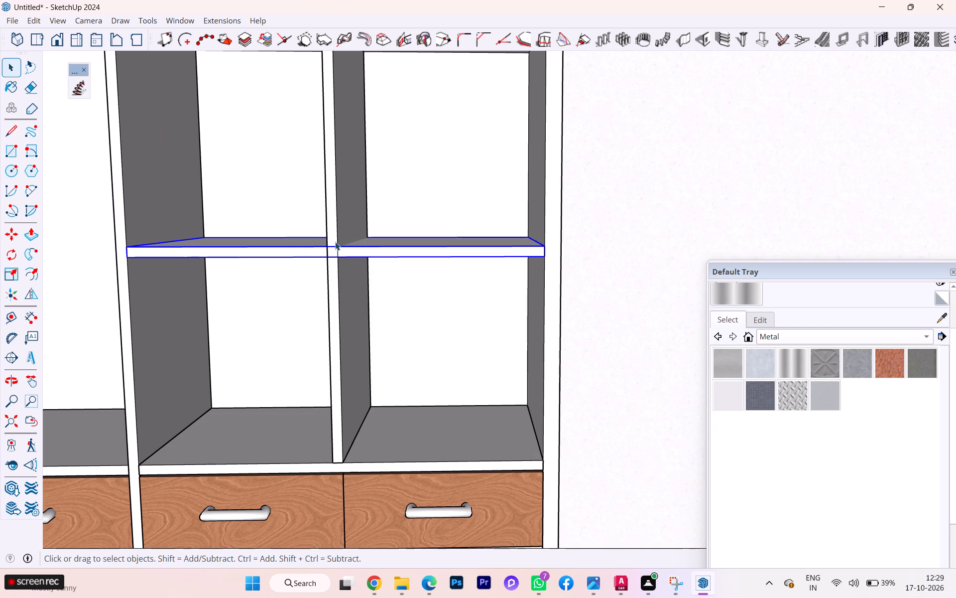
left_click(331, 233)
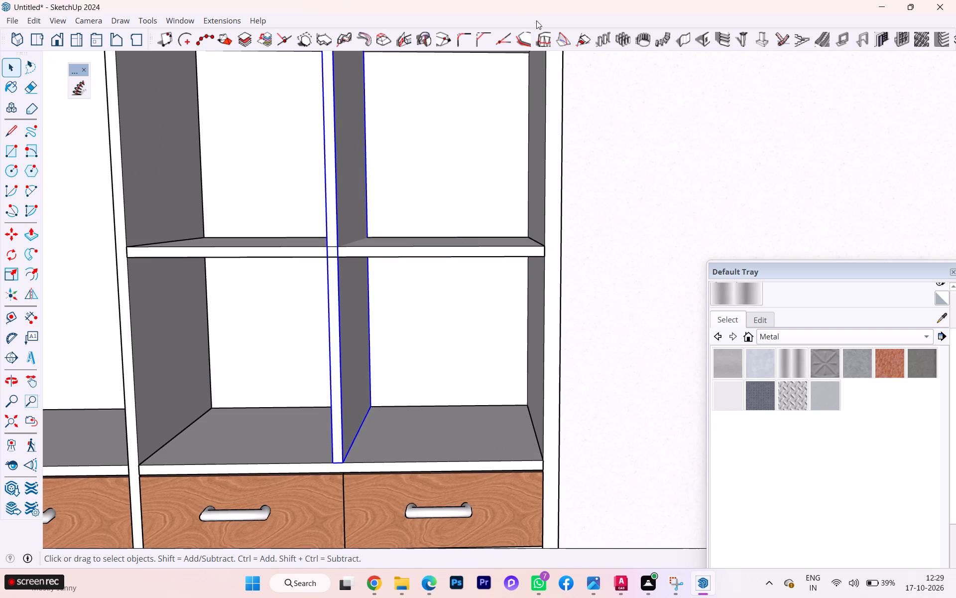
right_click(549, 22)
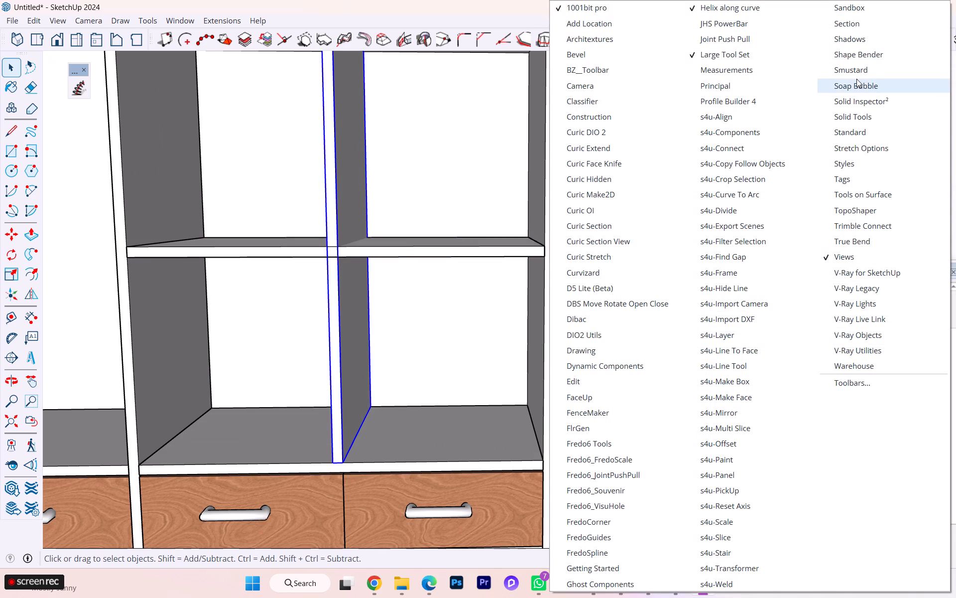
left_click(848, 116)
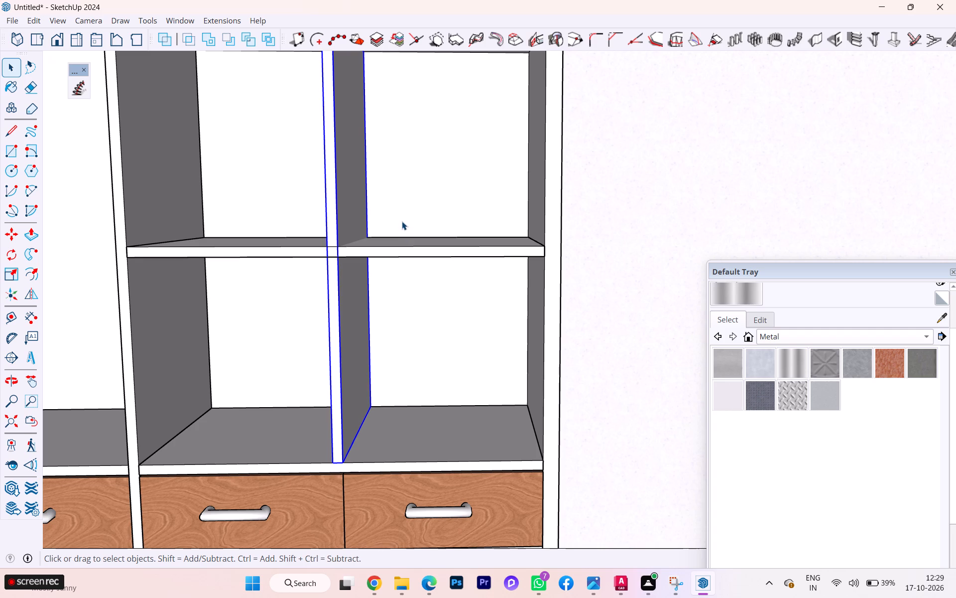
Union the middle shelf and the upright partition above the right-hand drawers into one solid.
left_click(213, 41)
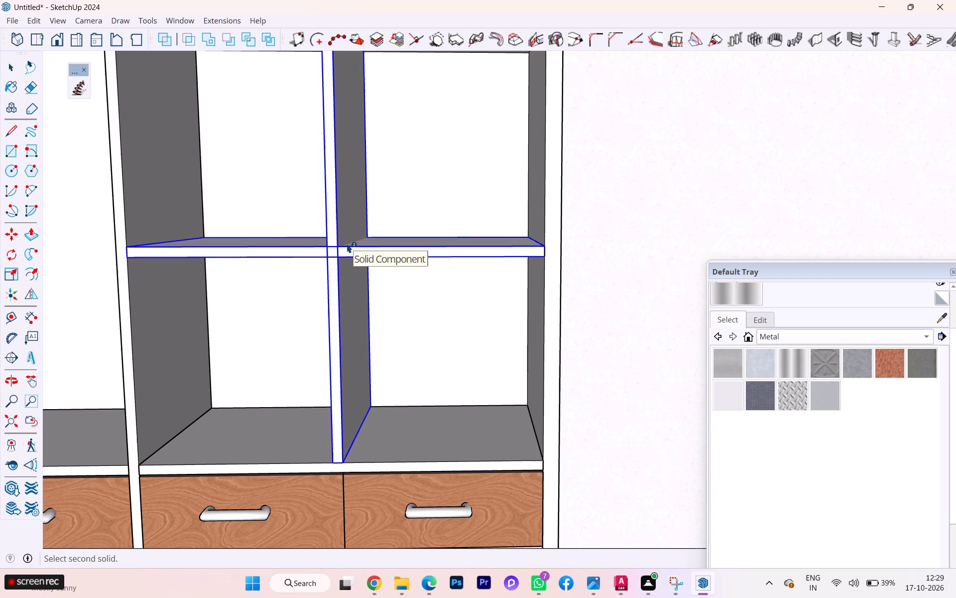
key("Escape")
left_click(346, 248)
left_click(335, 233)
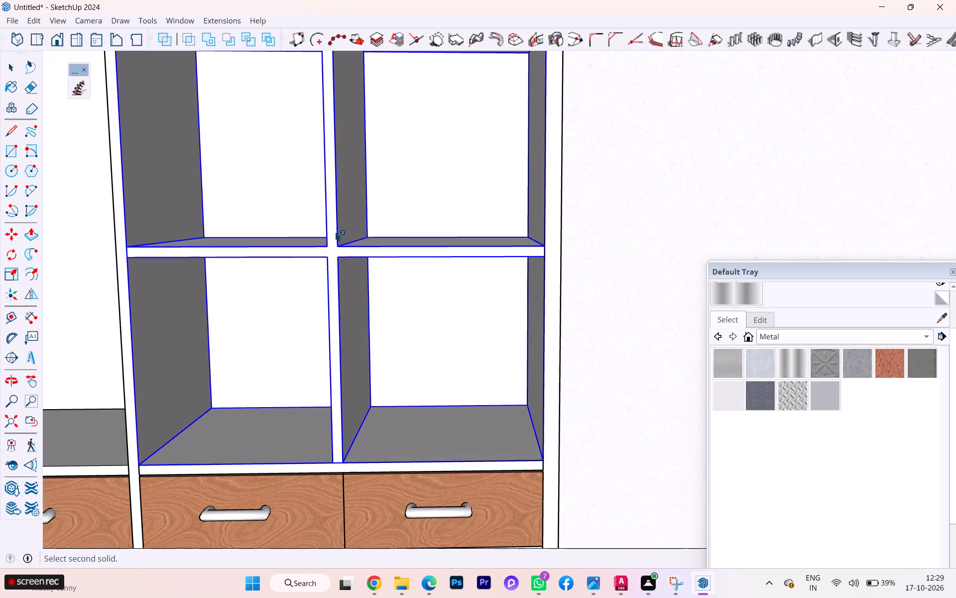
key("space")
left_click(591, 244)
Examine the wardrobe's right-hand compartments from several distances and angles alongside the reference drawing.
scroll(316, 218, "down", 2)
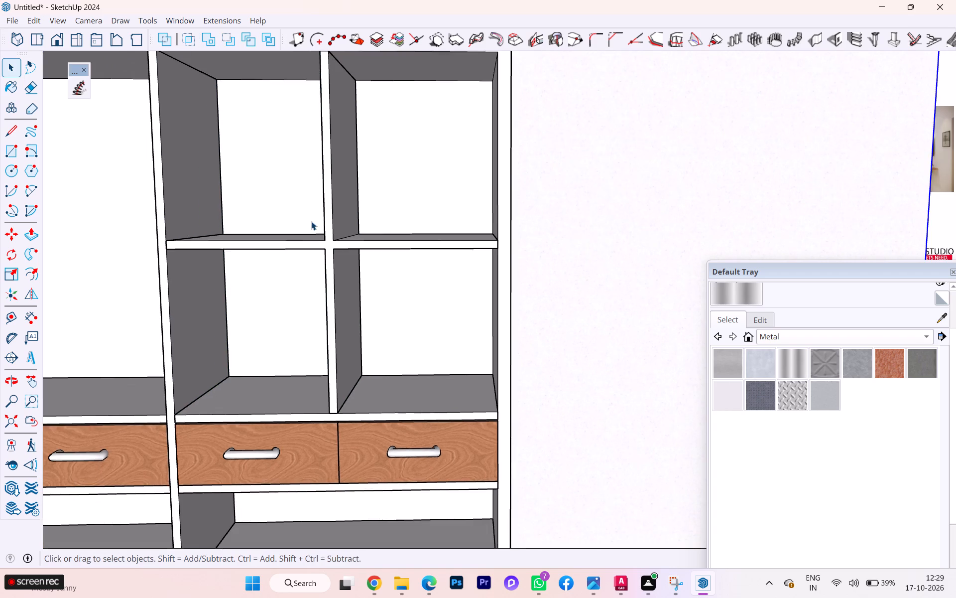
scroll(311, 221, "down", 1)
scroll(311, 221, "up", 1)
scroll(311, 221, "down", 3)
scroll(241, 223, "down", 4)
scroll(241, 223, "up", 2)
scroll(224, 226, "down", 5)
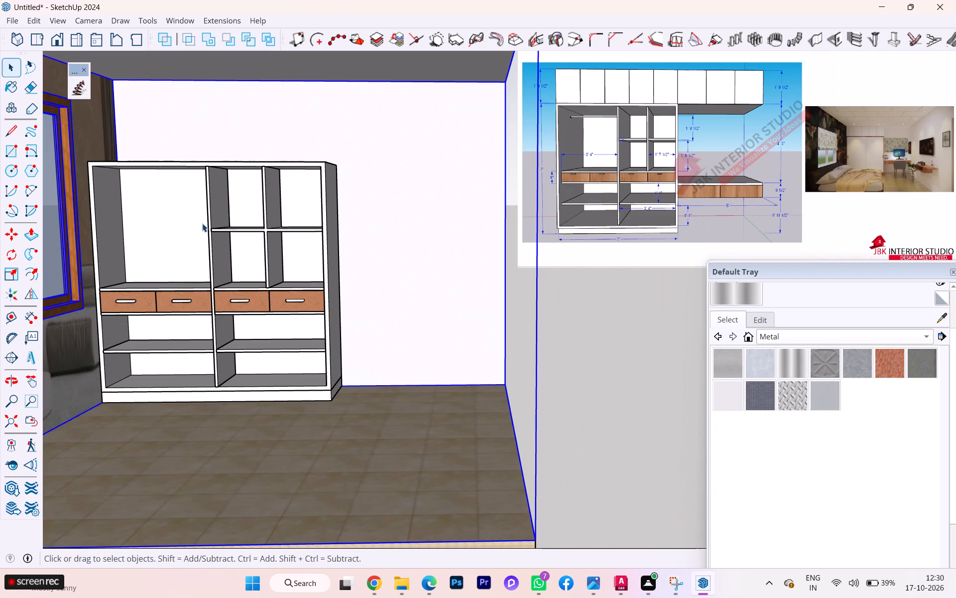
scroll(329, 232, "up", 3)
scroll(263, 240, "up", 3)
scroll(263, 240, "down", 1)
scroll(263, 240, "up", 2)
scroll(262, 236, "down", 1)
scroll(262, 235, "up", 2)
scroll(259, 226, "down", 1)
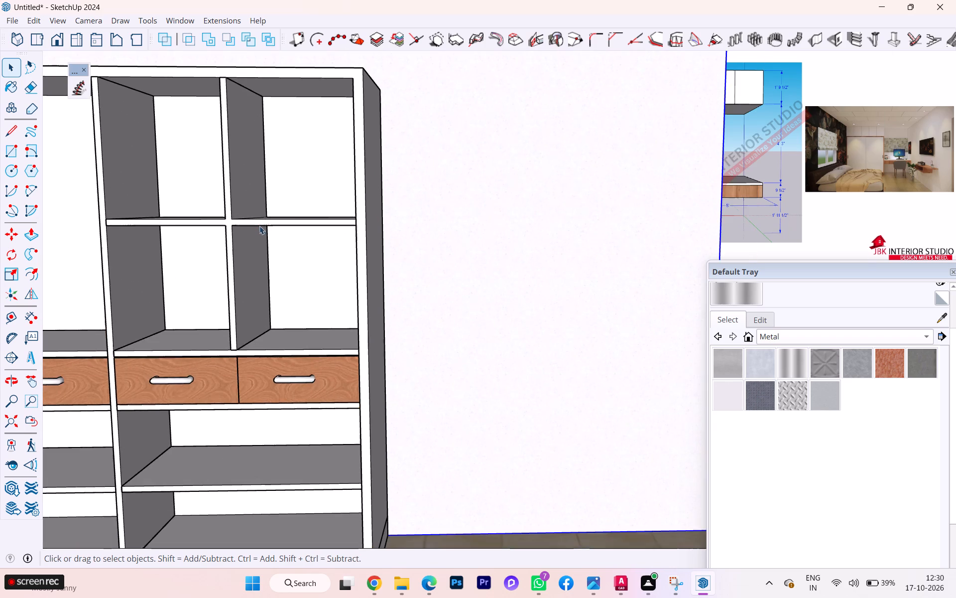
middle_click_drag(259, 226, 318, 221)
scroll(316, 217, "down", 2)
scroll(315, 217, "up", 2)
scroll(314, 217, "down", 1)
scroll(261, 217, "down", 1)
scroll(260, 217, "up", 1)
scroll(259, 217, "down", 2)
scroll(258, 217, "up", 1)
scroll(258, 217, "down", 3)
scroll(212, 224, "down", 1)
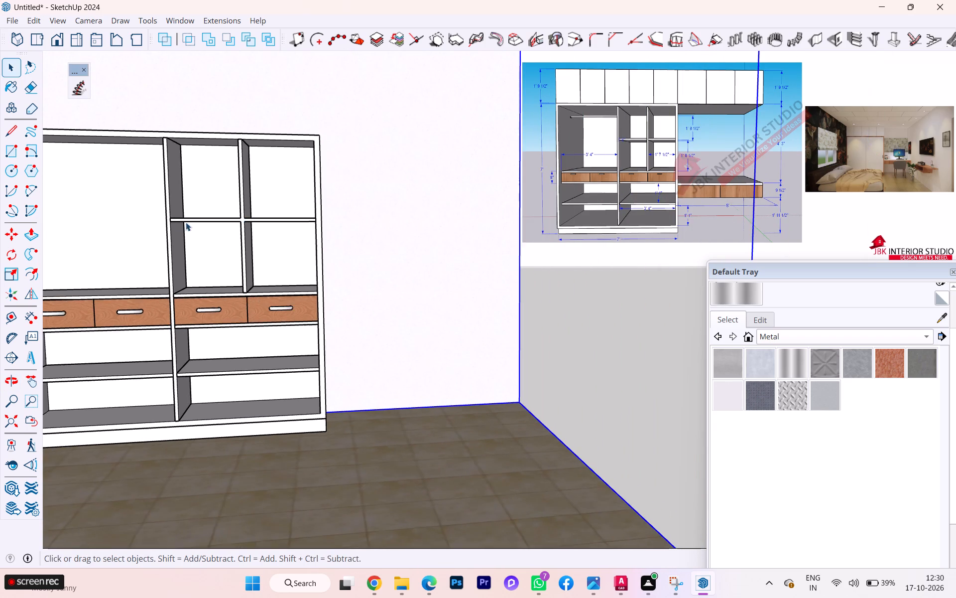
scroll(162, 215, "down", 2)
scroll(199, 306, "up", 1)
scroll(310, 437, "up", 1)
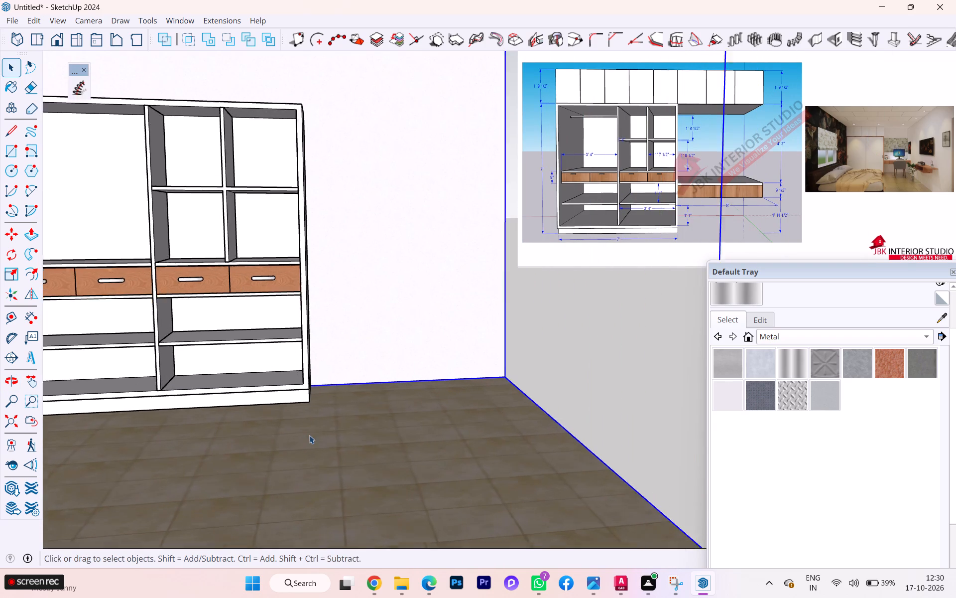
Open the wardrobe's base plinth for editing, push its front face back by 4 and leave the plinth.
scroll(309, 435, "up", 3)
scroll(297, 420, "down", 1)
scroll(297, 419, "up", 2)
scroll(296, 418, "down", 1)
scroll(295, 416, "up", 3)
scroll(272, 385, "down", 2)
scroll(272, 385, "up", 5)
middle_click_drag(267, 379, 150, 388)
scroll(280, 373, "up", 1)
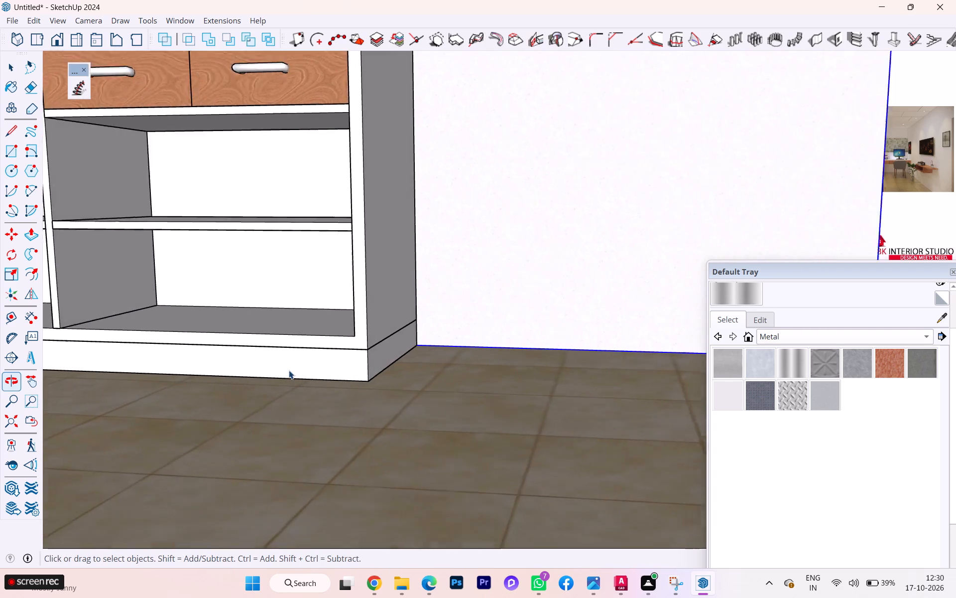
scroll(289, 370, "up", 3)
left_click(286, 364)
double_click(283, 364)
left_click(277, 364)
left_click(272, 364)
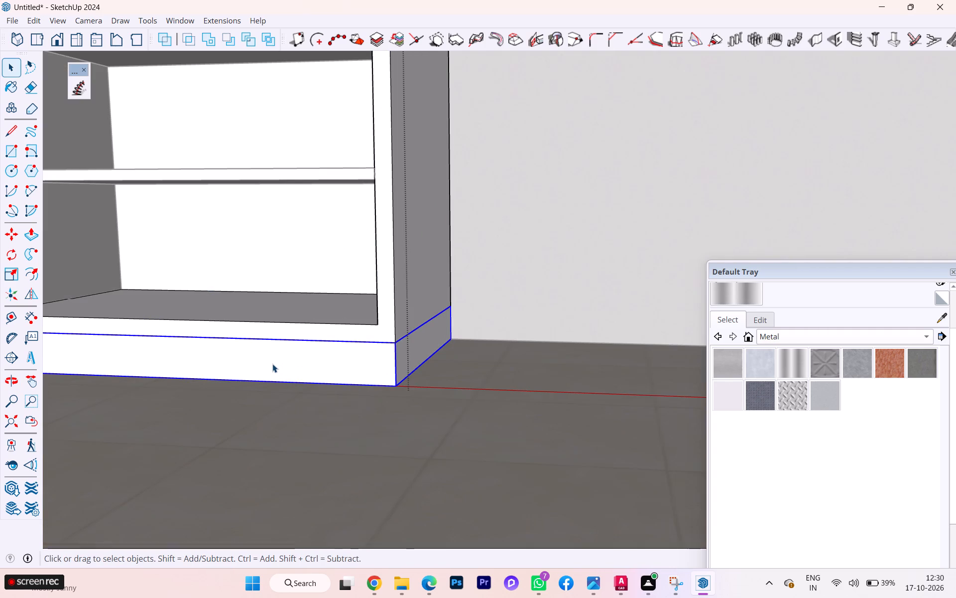
left_click(272, 364)
left_click(272, 364)
left_click(272, 364)
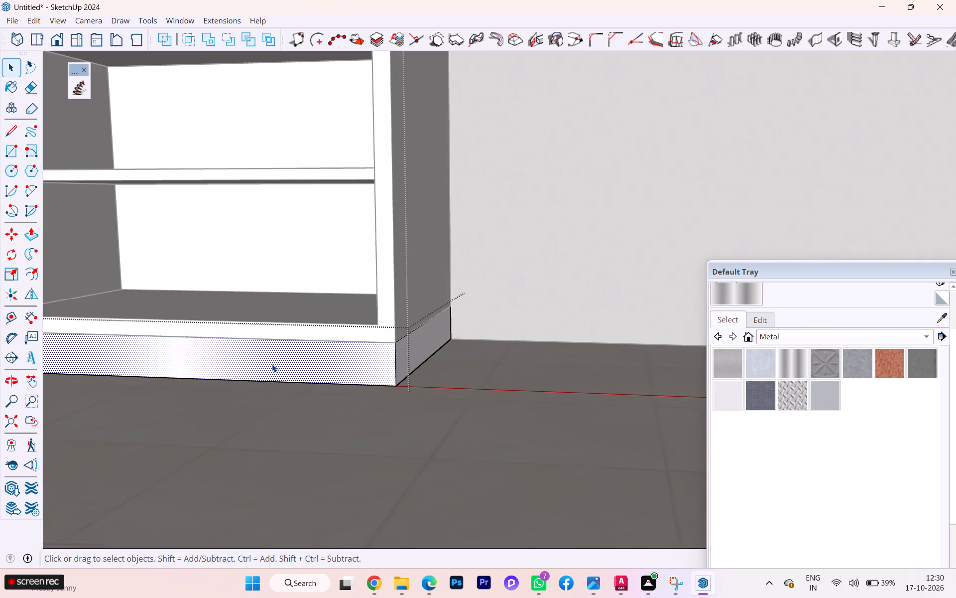
key("p")
left_click(272, 362)
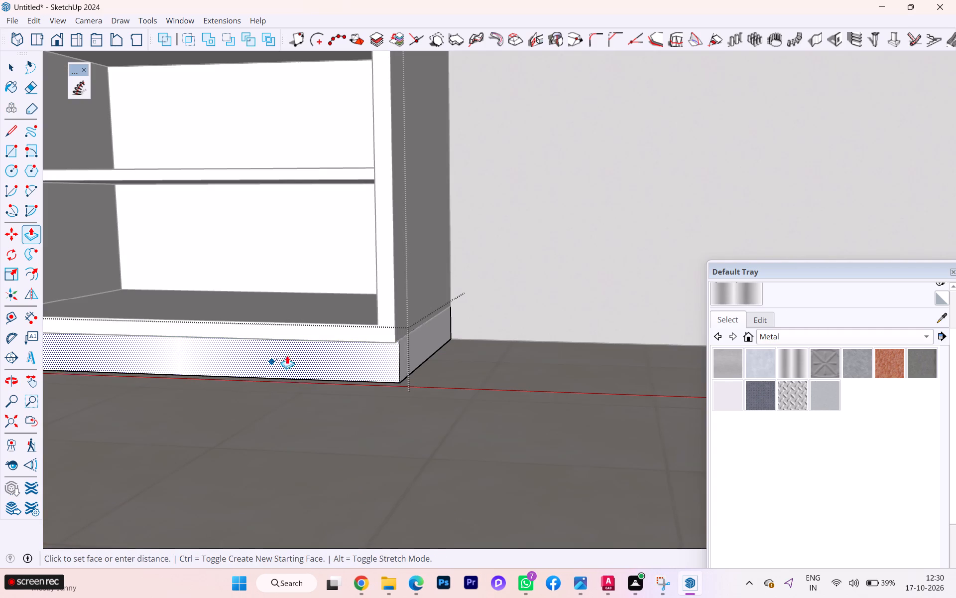
key("4")
key("Return")
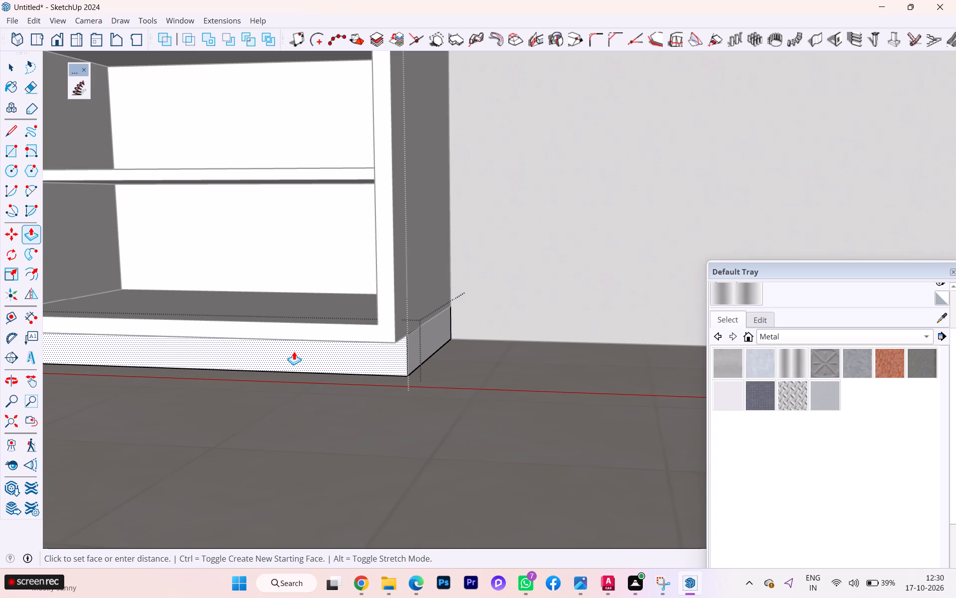
key("space")
left_click(349, 407)
scroll(304, 367, "down", 2)
middle_click_drag(302, 365, 165, 357)
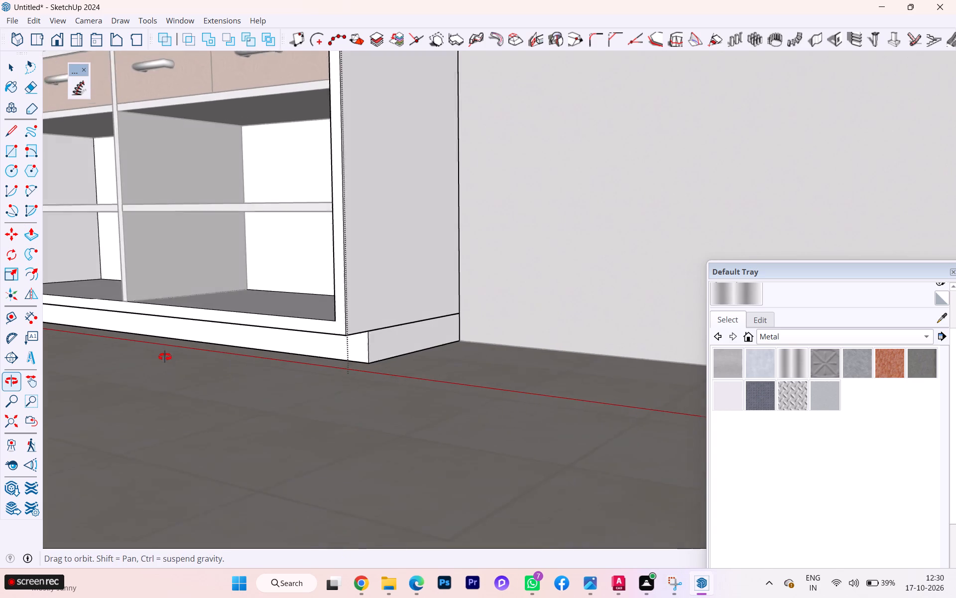
middle_click_drag(165, 357, 140, 346)
scroll(165, 313, "down", 5)
middle_click_drag(174, 305, 138, 325)
left_click(514, 496)
Examine the recessed plinth and the whole wardrobe from several distances and angles alongside the reference drawing.
scroll(377, 368, "down", 2)
middle_click_drag(375, 366, 539, 414)
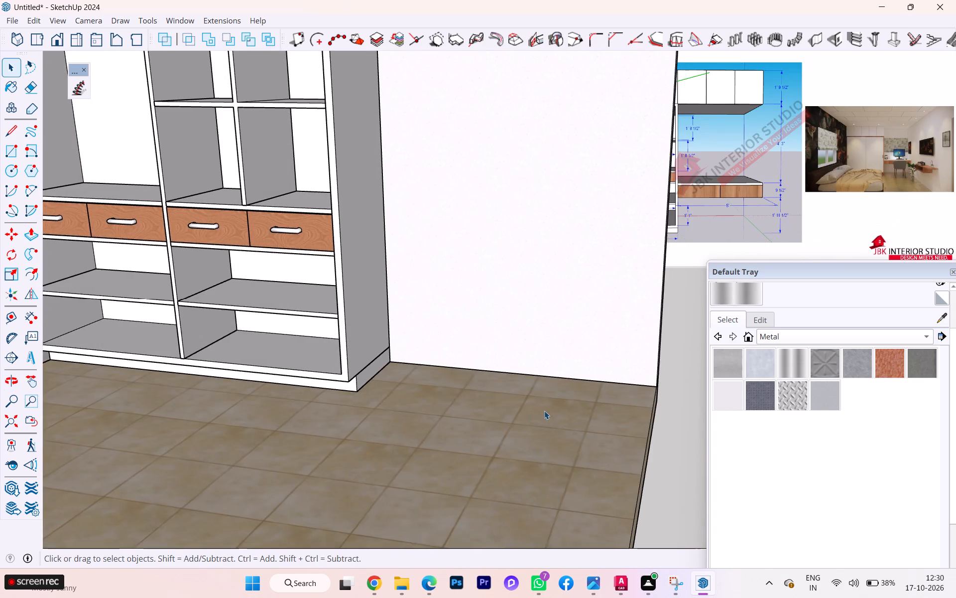
scroll(500, 379, "down", 2)
scroll(377, 364, "up", 5)
scroll(360, 359, "down", 2)
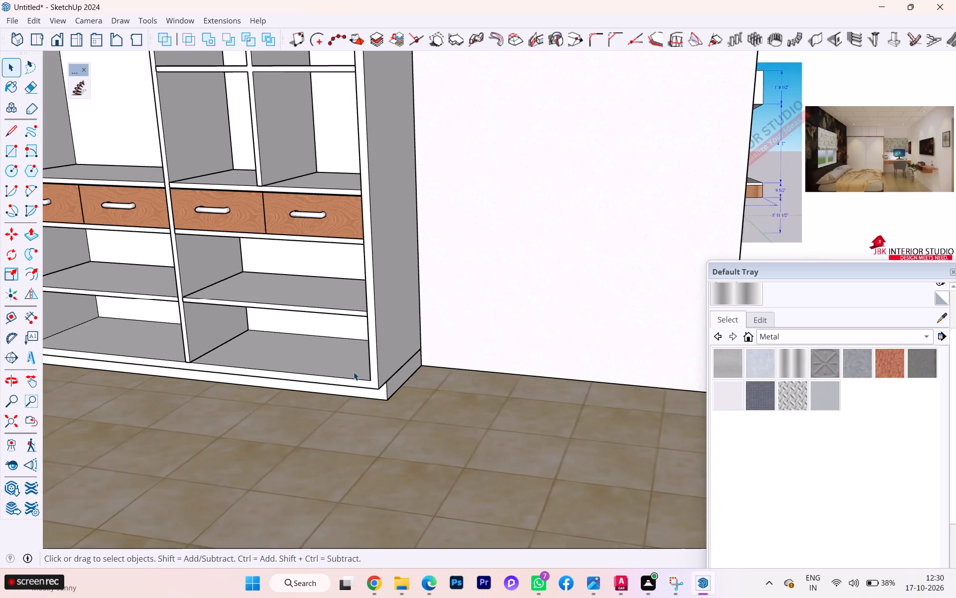
scroll(348, 387, "up", 8)
scroll(354, 393, "down", 2)
scroll(354, 393, "up", 5)
scroll(357, 389, "down", 1)
scroll(357, 389, "up", 2)
middle_click_drag(373, 379, 191, 355)
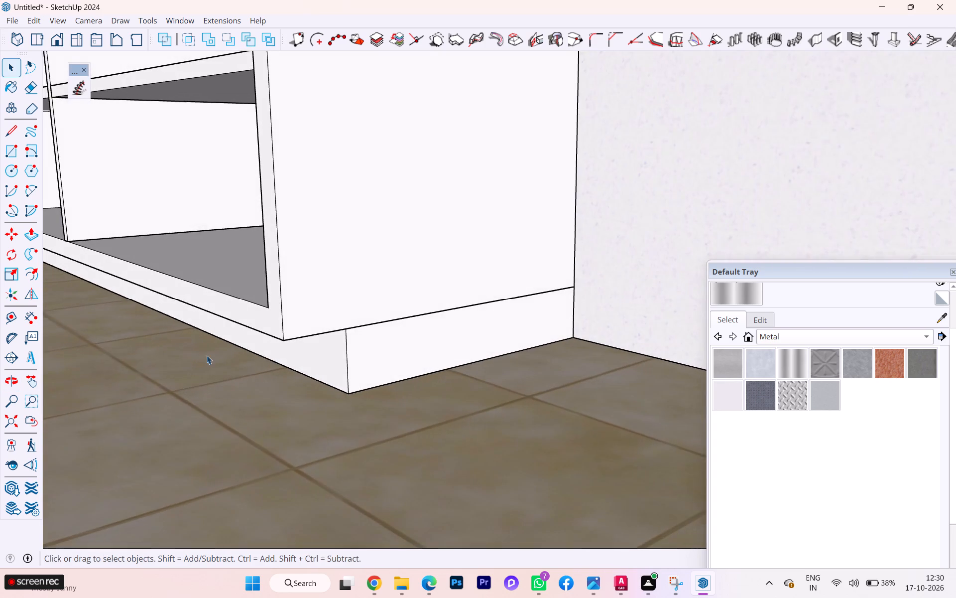
scroll(249, 356, "down", 3)
scroll(352, 350, "down", 1)
scroll(352, 350, "up", 4)
scroll(352, 350, "down", 5)
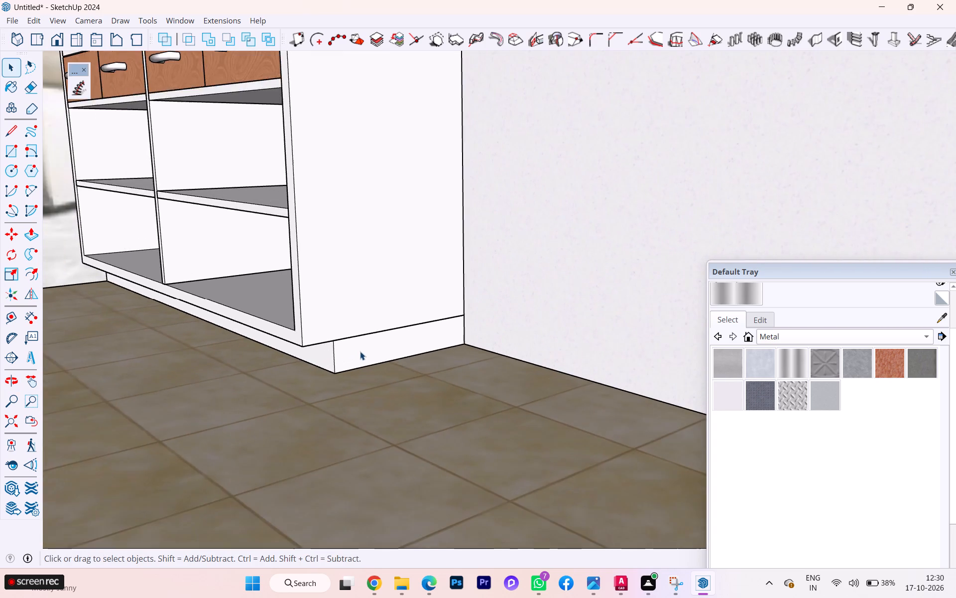
scroll(360, 351, "down", 2)
scroll(360, 351, "up", 1)
scroll(360, 351, "down", 5)
scroll(366, 359, "up", 1)
scroll(367, 360, "down", 13)
scroll(383, 381, "up", 1)
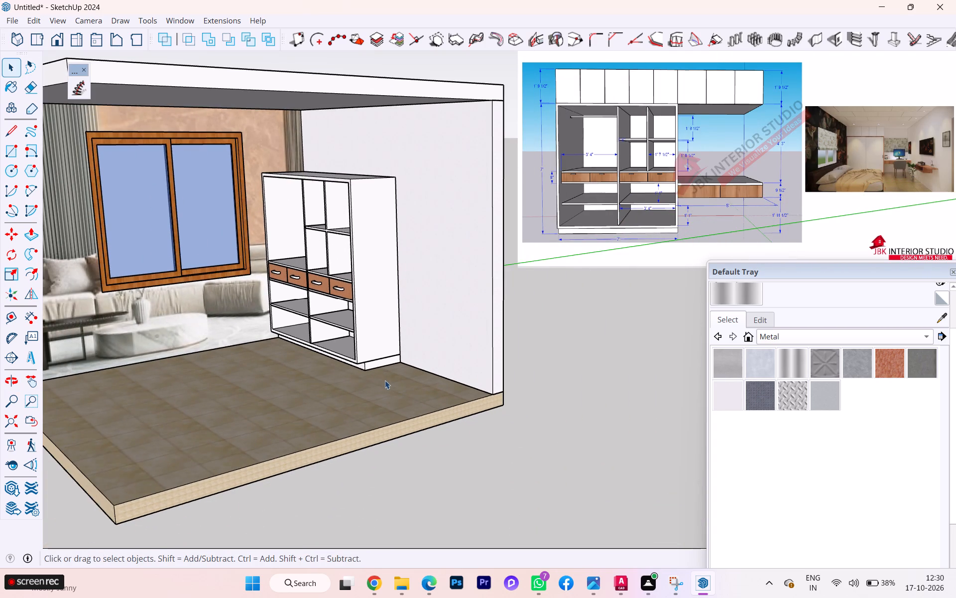
scroll(385, 380, "down", 1)
middle_click_drag(385, 380, 577, 355)
scroll(315, 290, "down", 1)
scroll(315, 290, "up", 7)
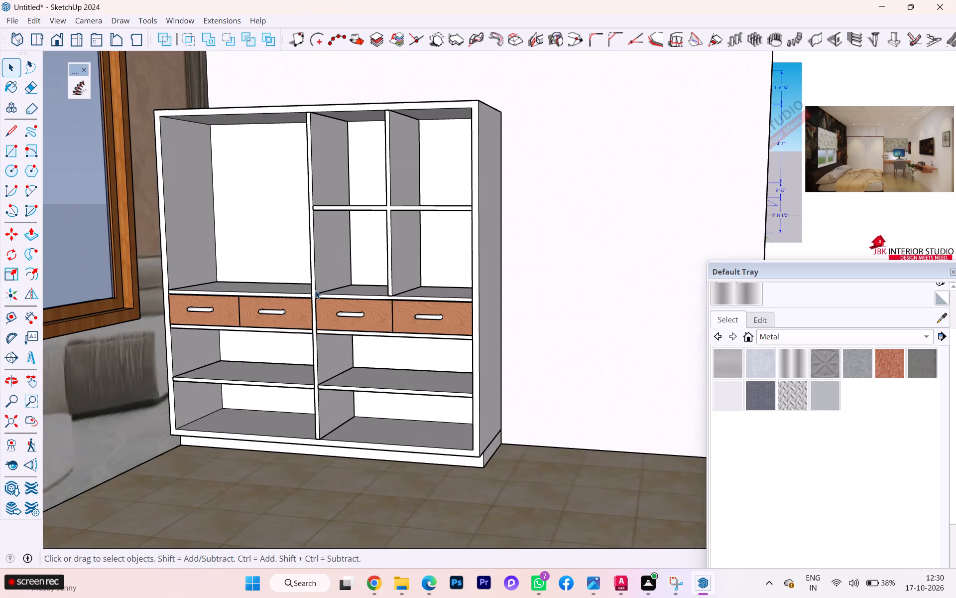
scroll(324, 292, "up", 1)
scroll(269, 301, "up", 2)
scroll(171, 304, "down", 4)
scroll(186, 303, "up", 1)
scroll(186, 303, "down", 3)
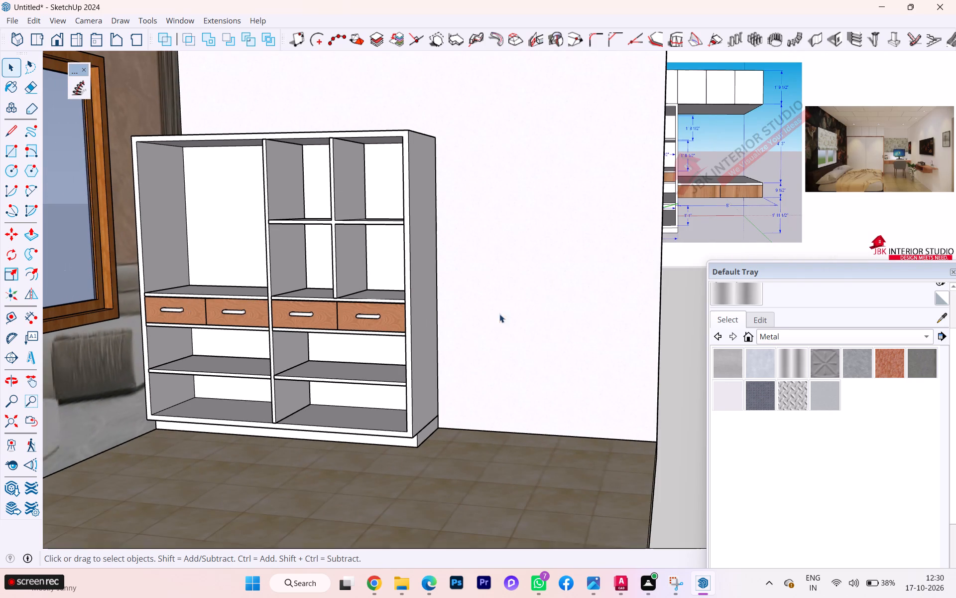
scroll(777, 204, "up", 4)
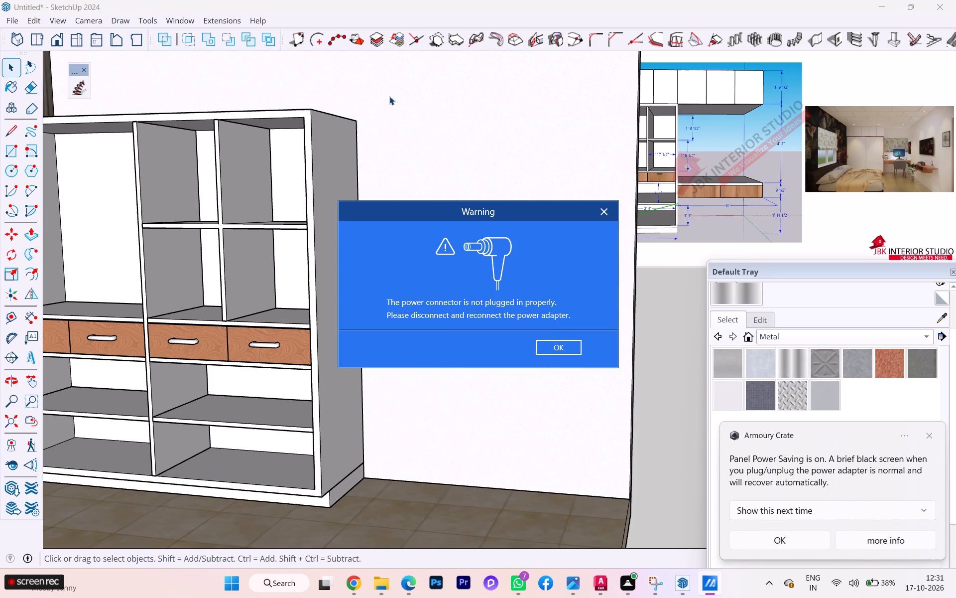
Dismiss the power connector warning and return to the model.
left_click(603, 211)
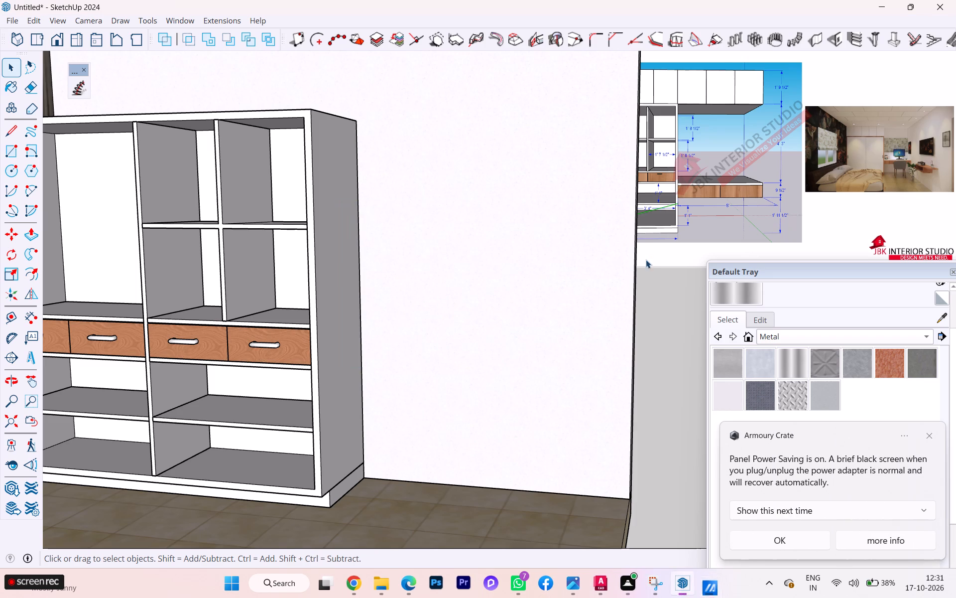
left_click(660, 377)
Examine the wardrobe within the whole room against the reference drawing.
scroll(660, 377, "down", 3)
scroll(541, 377, "down", 2)
scroll(537, 378, "up", 1)
scroll(533, 379, "down", 1)
scroll(524, 386, "up", 2)
scroll(523, 386, "down", 2)
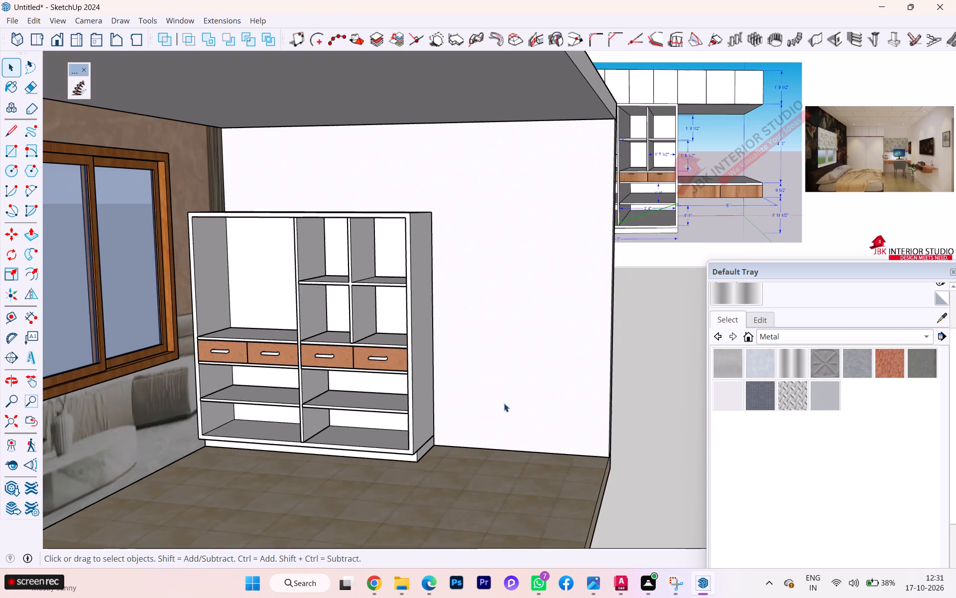
scroll(491, 431, "down", 4)
scroll(490, 433, "up", 2)
scroll(490, 433, "down", 2)
scroll(490, 433, "up", 1)
scroll(490, 433, "down", 1)
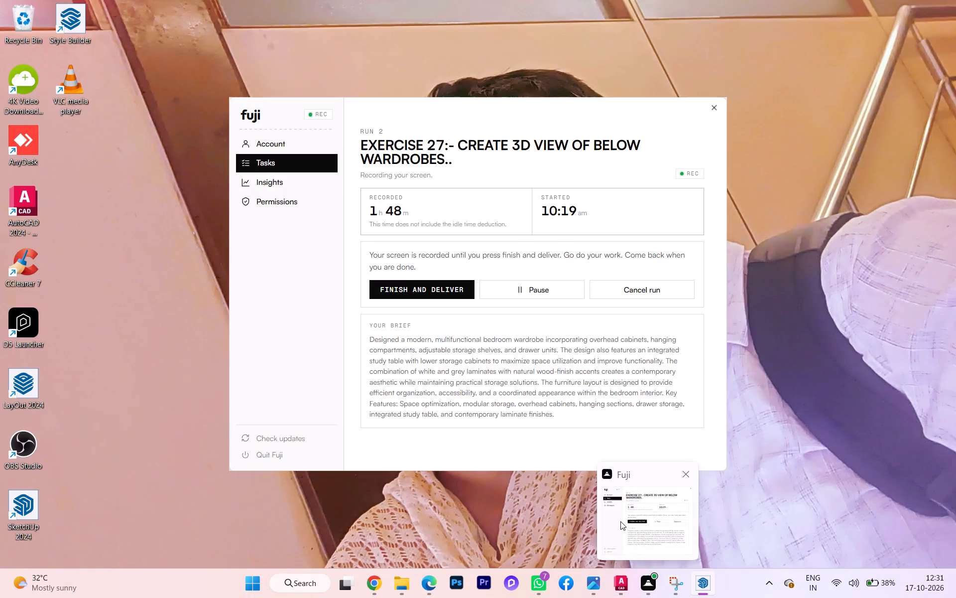
scroll(496, 449, "up", 1)
scroll(497, 449, "down", 2)
scroll(499, 449, "up", 2)
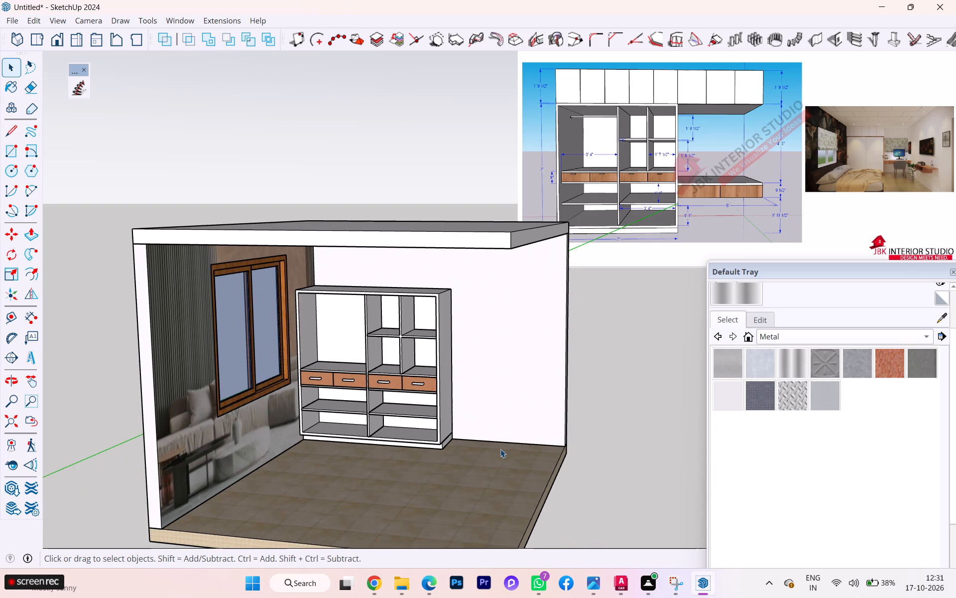
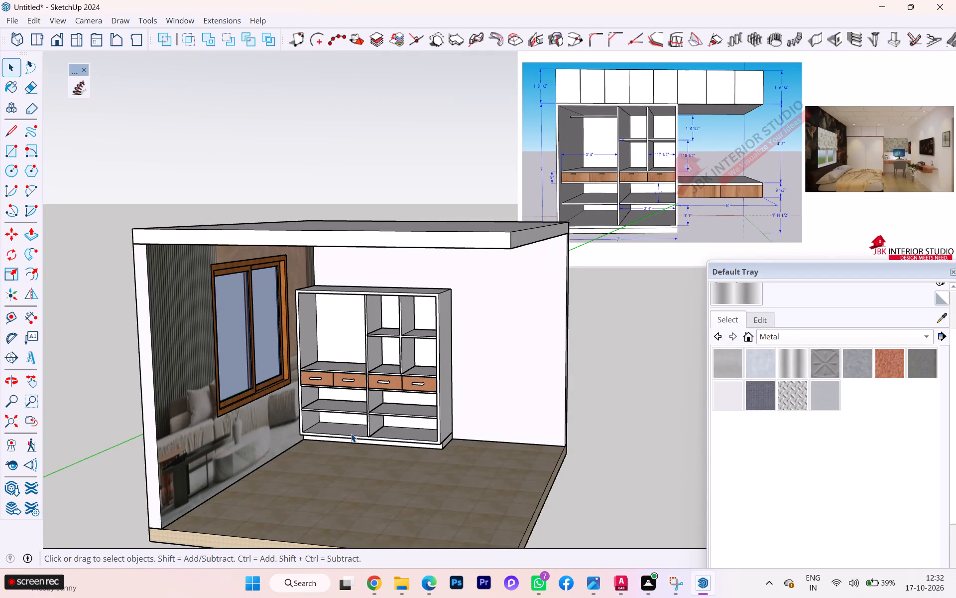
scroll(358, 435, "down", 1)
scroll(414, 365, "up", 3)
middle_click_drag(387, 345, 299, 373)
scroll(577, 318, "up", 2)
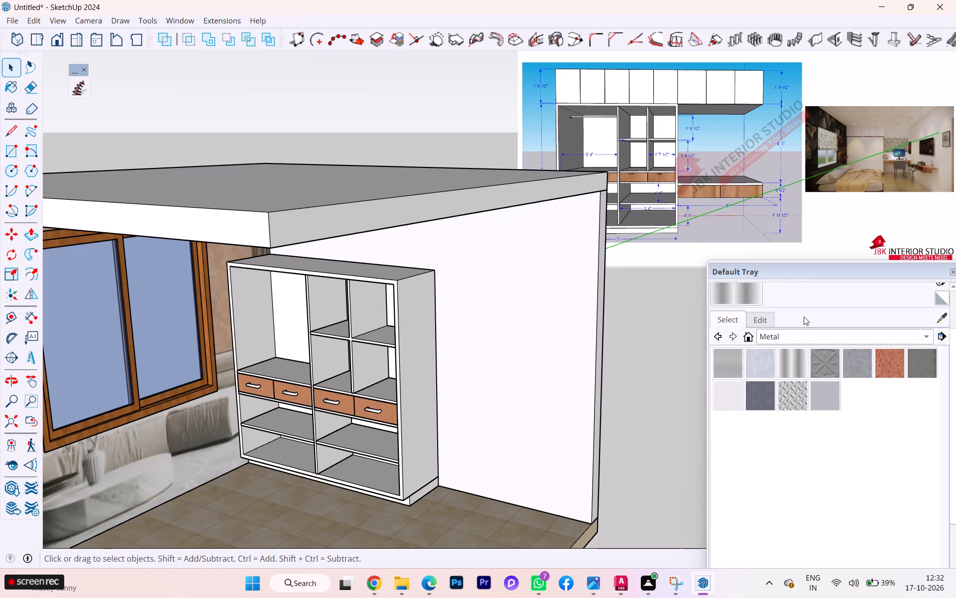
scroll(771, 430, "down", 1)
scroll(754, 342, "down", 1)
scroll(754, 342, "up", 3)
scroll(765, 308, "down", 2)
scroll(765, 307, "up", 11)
Temporarily show the wall 3 tag and examine the enclosed room around the window and wardrobe.
left_click(717, 291)
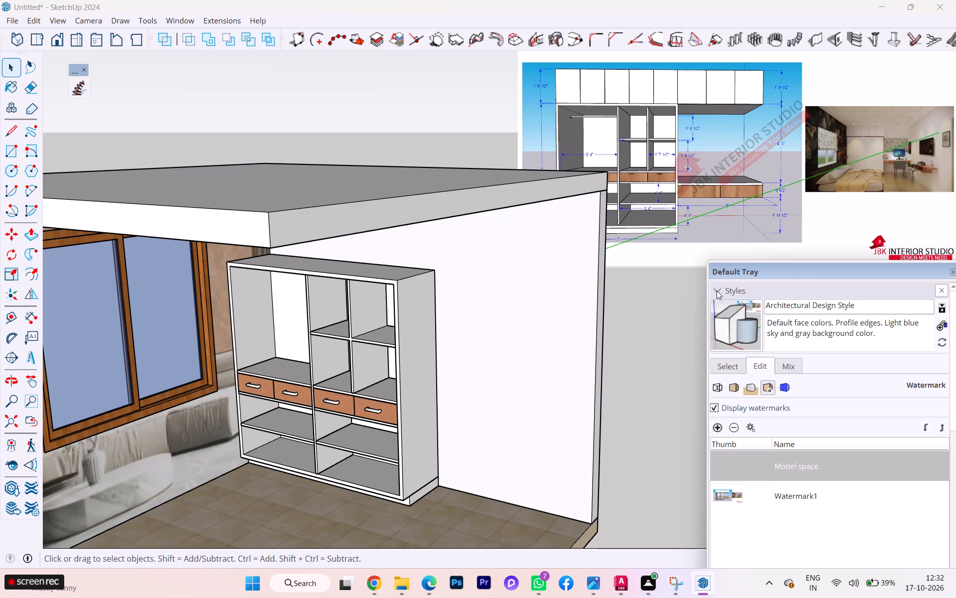
left_click(717, 291)
left_click(715, 320)
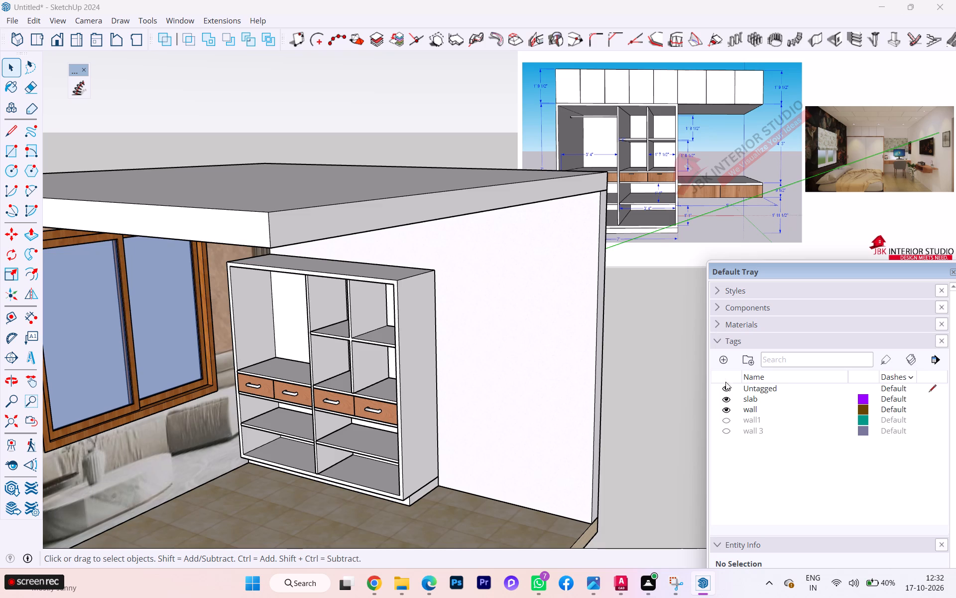
left_click(726, 428)
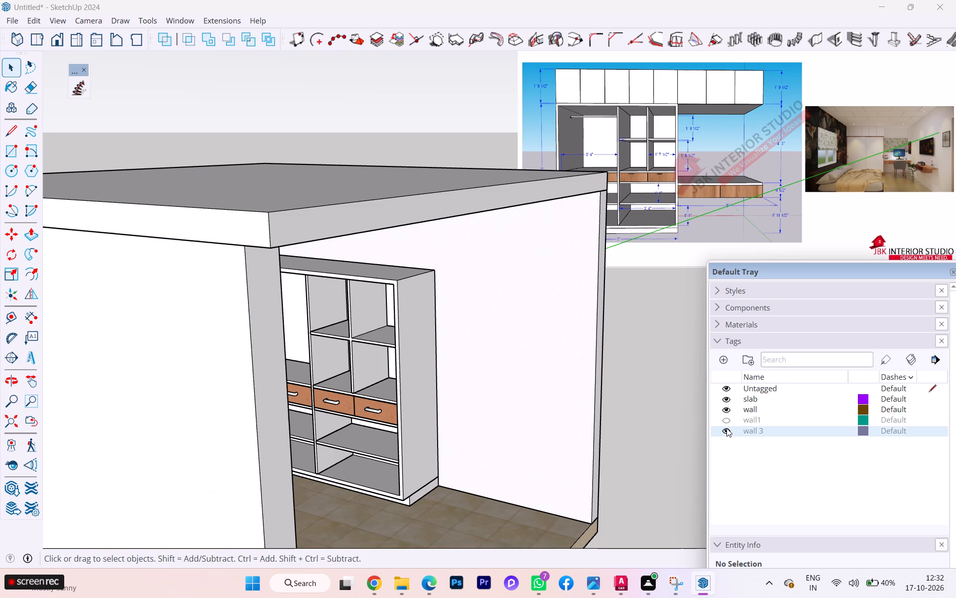
middle_click_drag(678, 429, 492, 434)
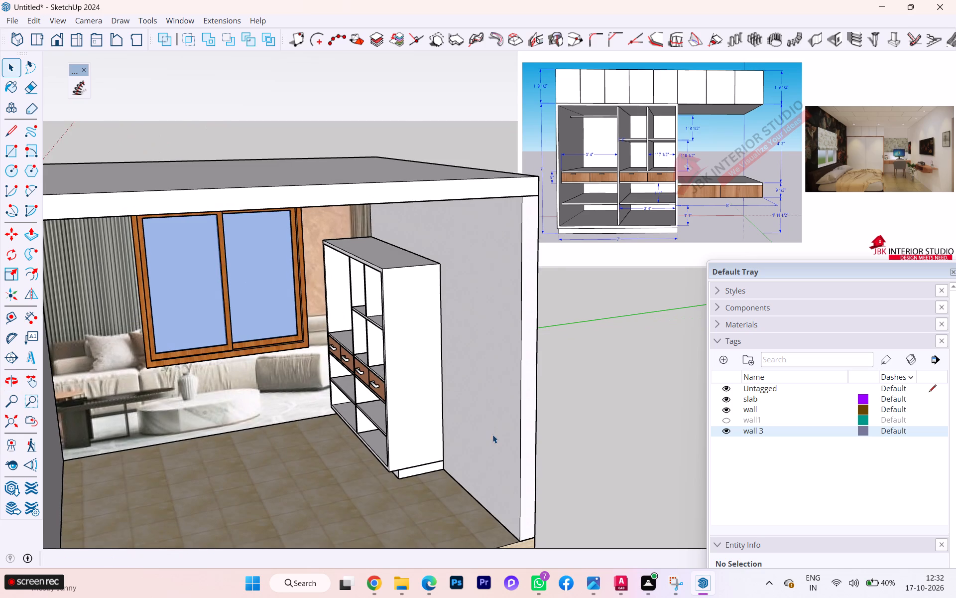
scroll(304, 336, "down", 2)
middle_click_drag(274, 294, 210, 223)
scroll(256, 283, "up", 3)
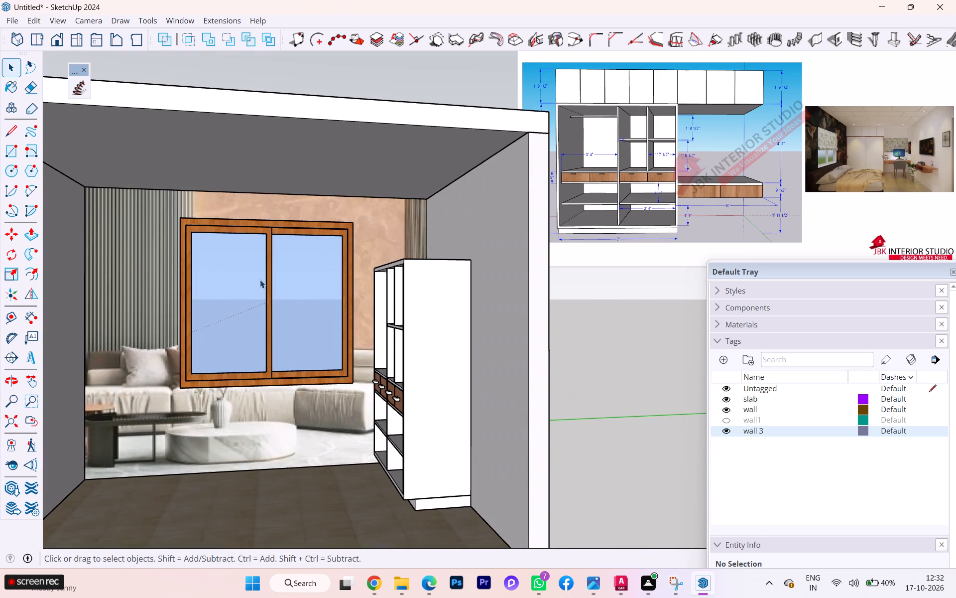
scroll(370, 338, "up", 1)
scroll(371, 343, "down", 1)
scroll(217, 354, "up", 1)
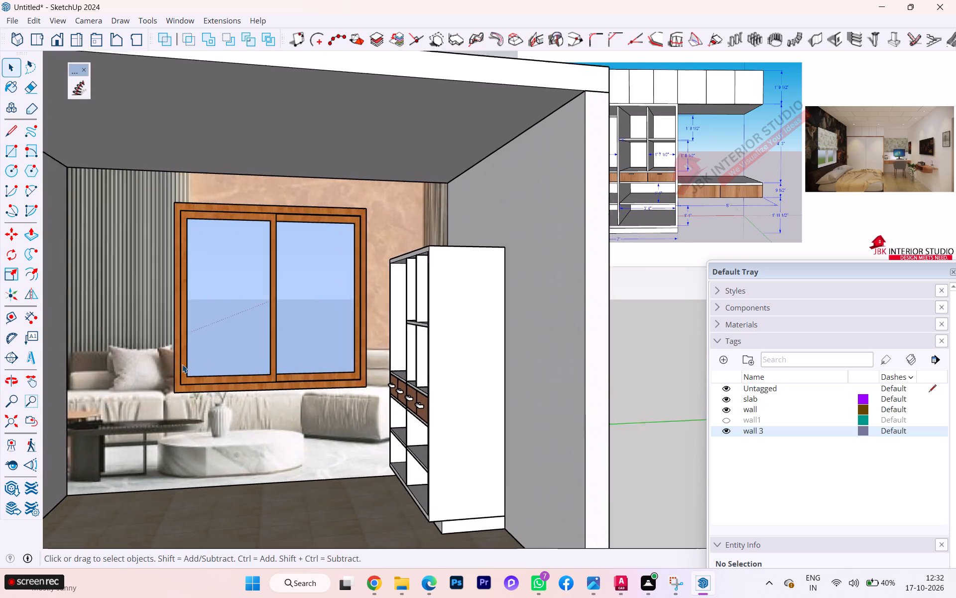
scroll(182, 364, "up", 2)
scroll(157, 367, "down", 1)
scroll(158, 367, "up", 2)
scroll(159, 367, "down", 5)
scroll(231, 378, "down", 2)
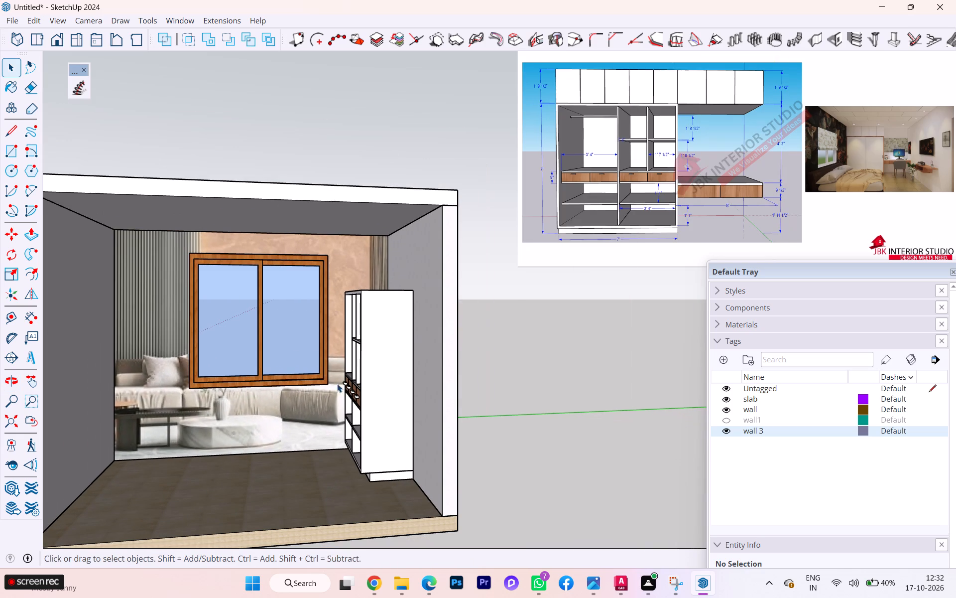
left_click(725, 431)
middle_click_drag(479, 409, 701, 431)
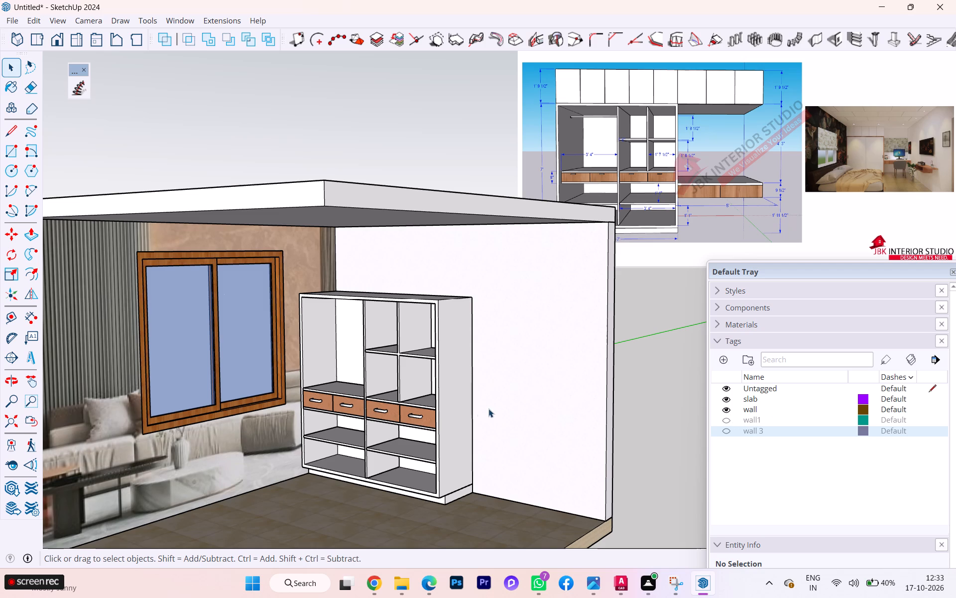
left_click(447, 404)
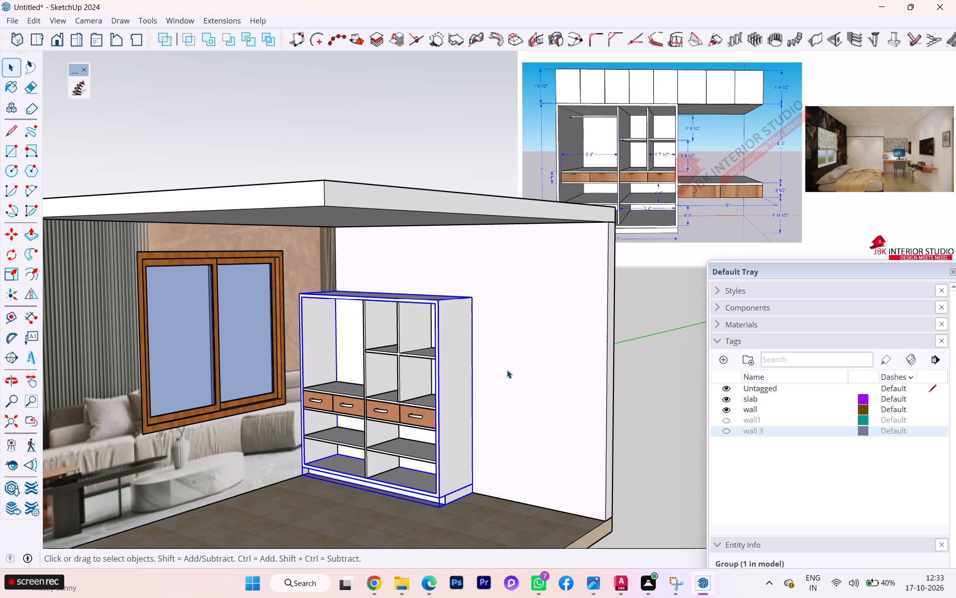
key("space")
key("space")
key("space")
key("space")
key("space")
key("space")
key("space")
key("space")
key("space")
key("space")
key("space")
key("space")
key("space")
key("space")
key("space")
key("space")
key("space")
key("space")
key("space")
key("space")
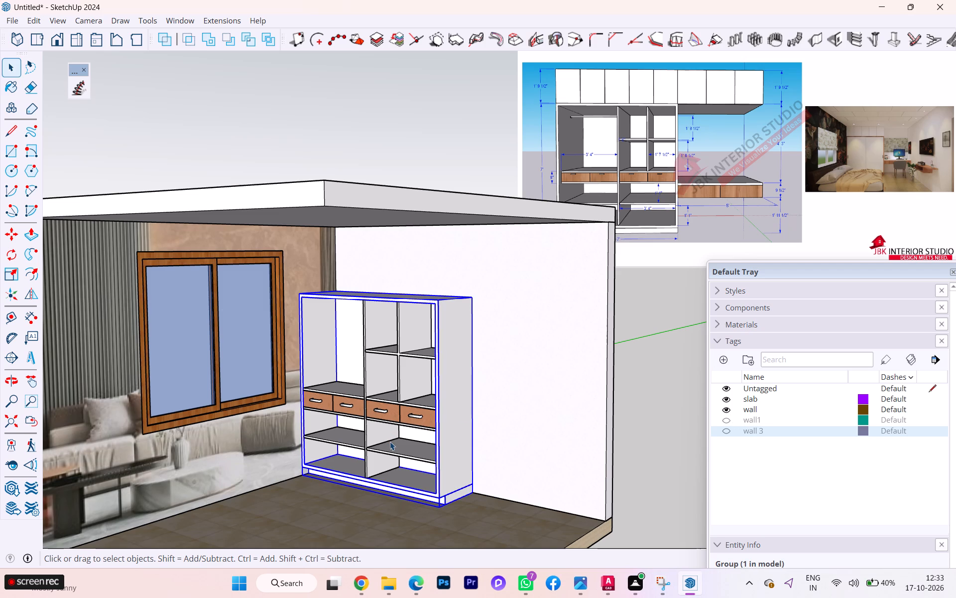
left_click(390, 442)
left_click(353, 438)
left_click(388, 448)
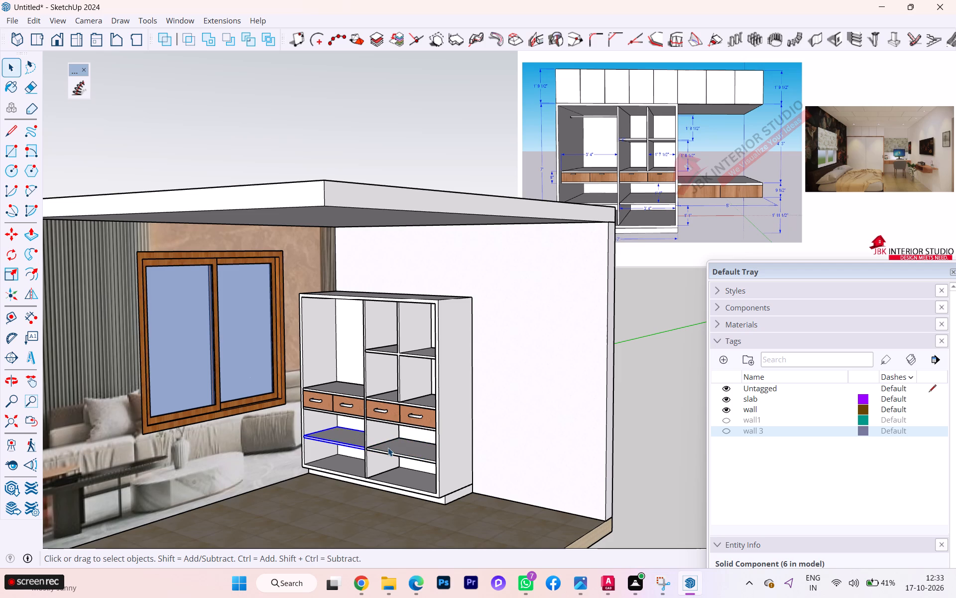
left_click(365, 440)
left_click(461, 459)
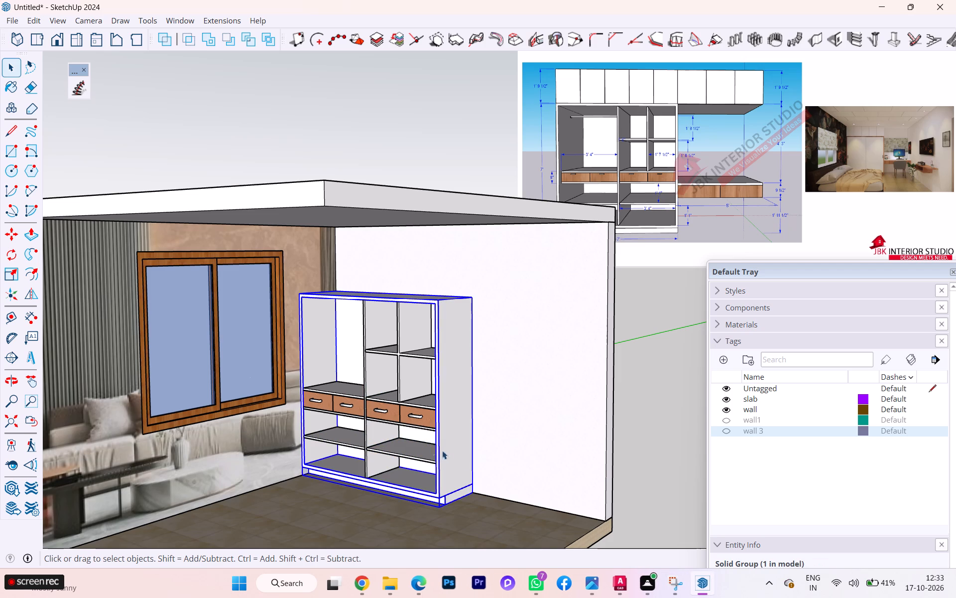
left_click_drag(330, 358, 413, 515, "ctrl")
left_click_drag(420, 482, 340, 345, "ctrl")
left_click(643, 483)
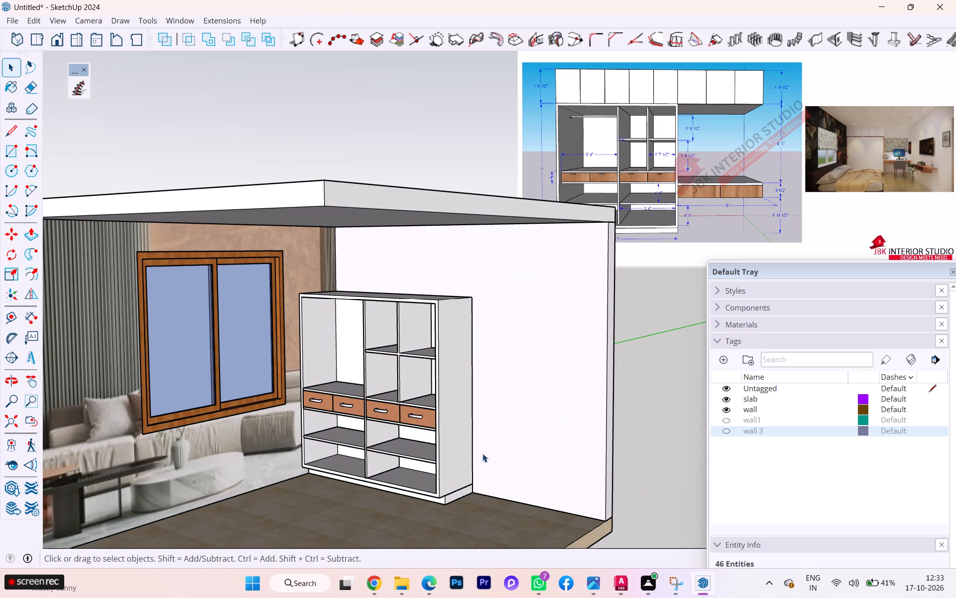
Group the wardrobe carcass together with its shelves, vertical dividers and four drawers.
left_click(410, 439)
left_click(357, 435, "ctrl")
left_click(356, 407, "ctrl")
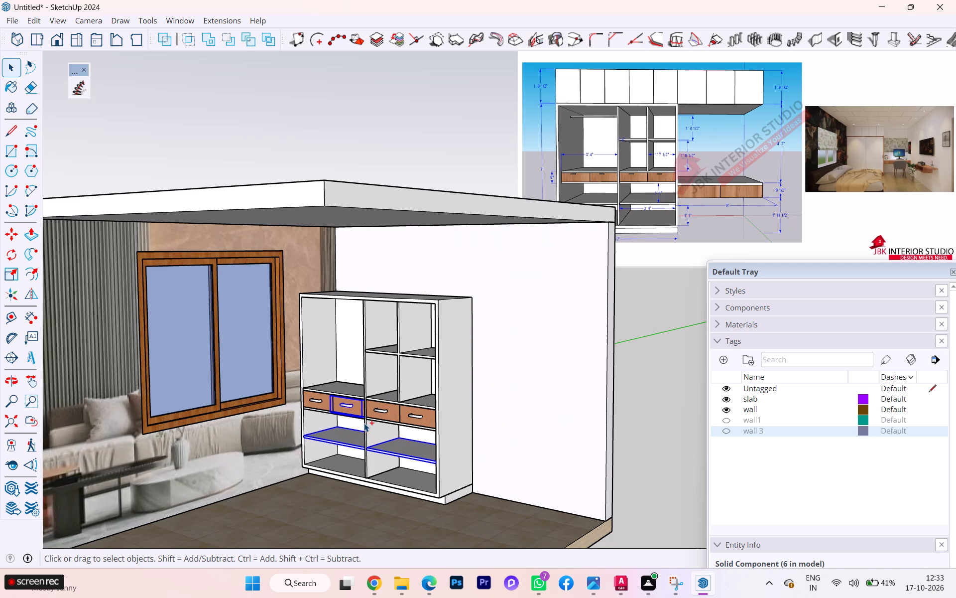
left_click(364, 423, "ctrl")
left_click(324, 419, "ctrl")
left_click(325, 400, "ctrl")
left_click(366, 405, "ctrl")
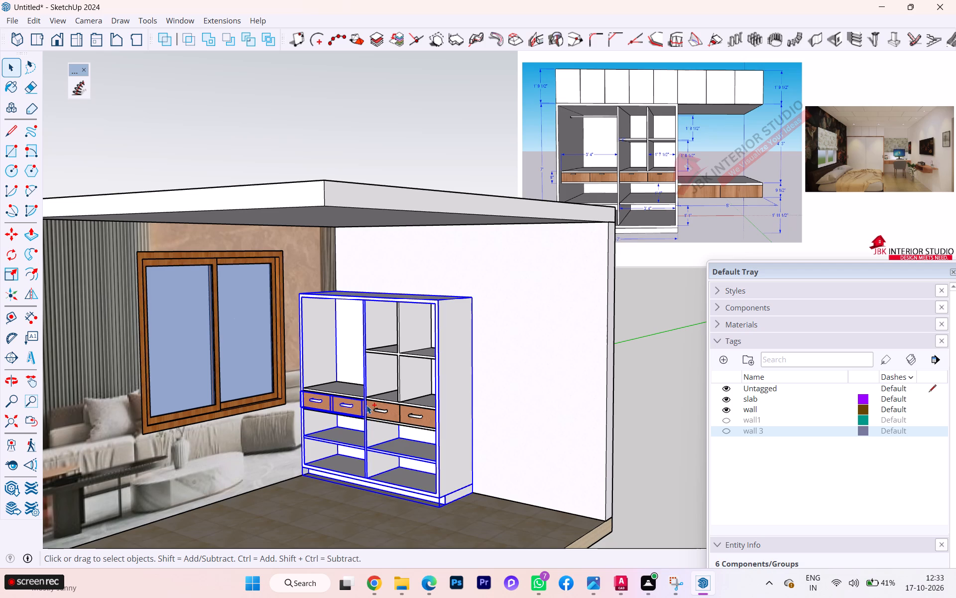
left_click(346, 389, "ctrl")
left_click(379, 392, "ctrl")
left_click(402, 399, "ctrl")
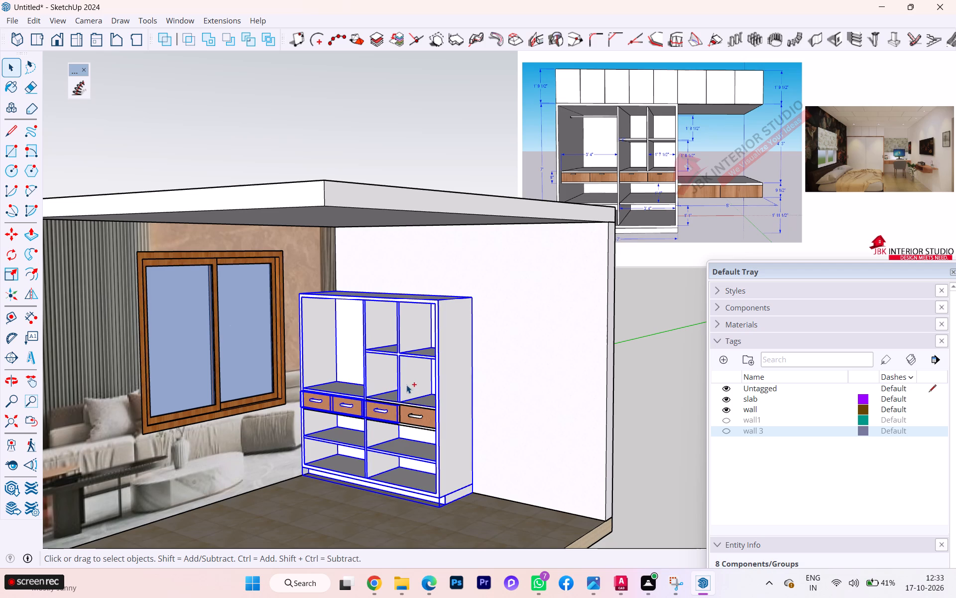
left_click(426, 403, "ctrl")
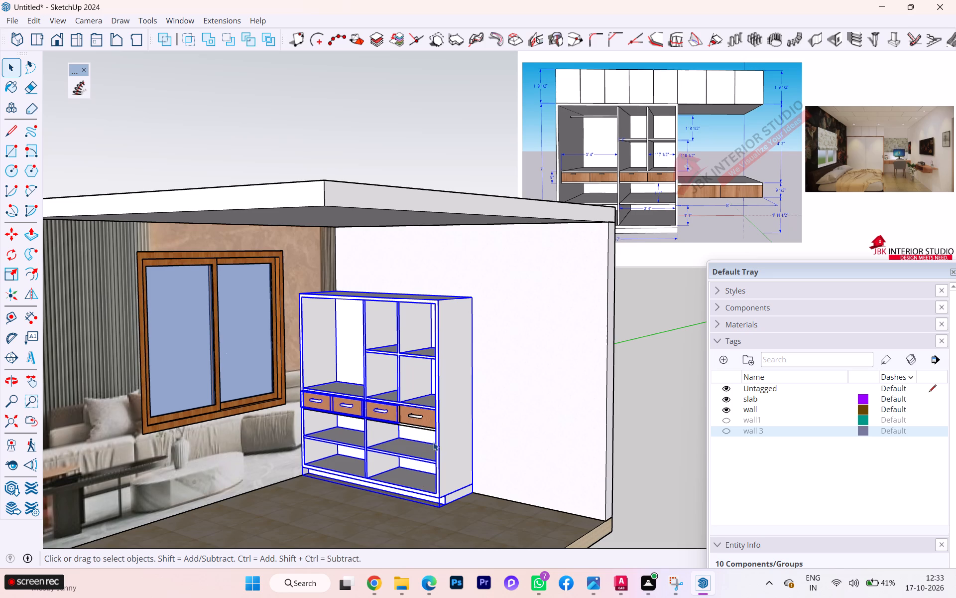
right_click(451, 425)
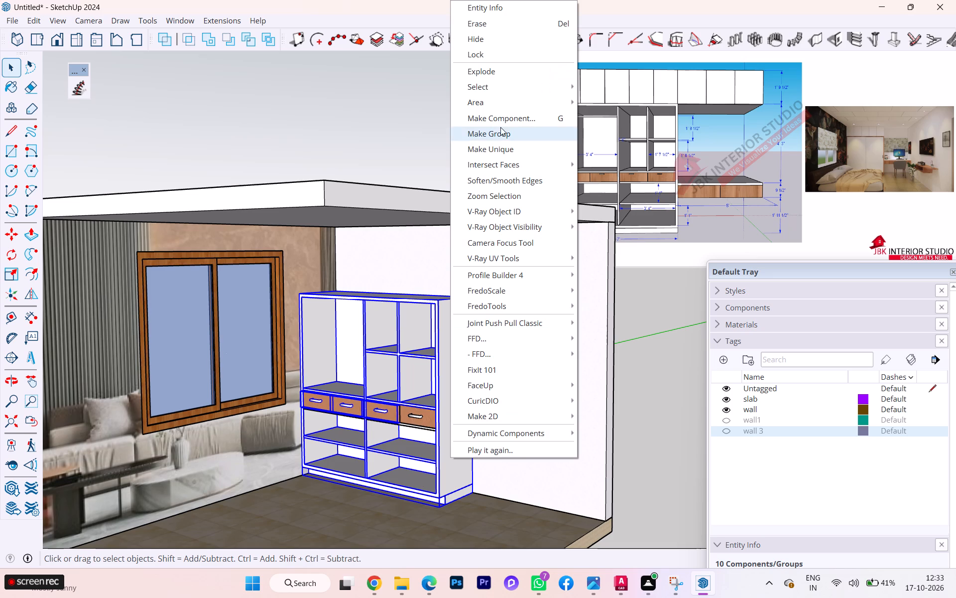
left_click(503, 132)
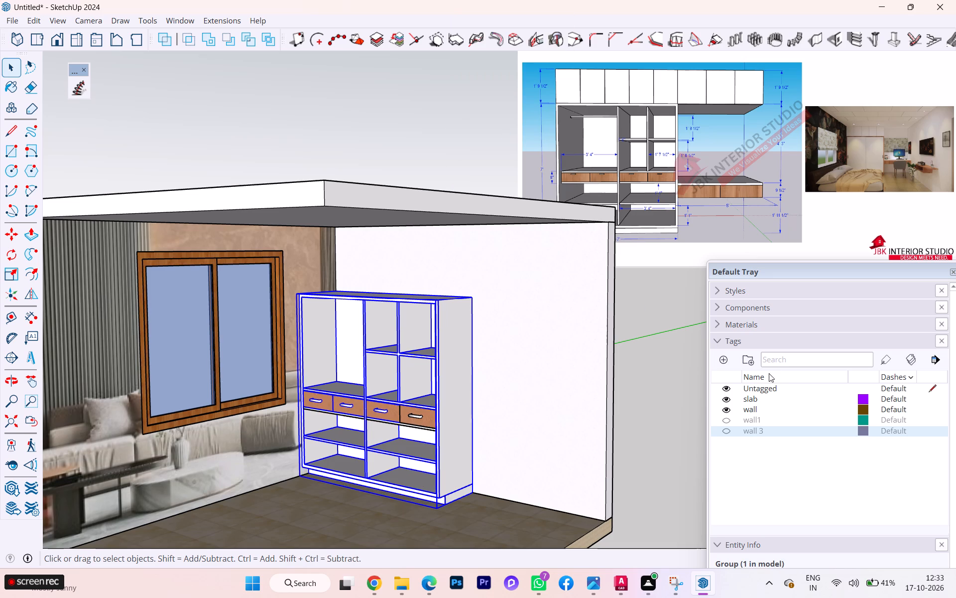
Add a new tag named wadrobe.
left_click(726, 364)
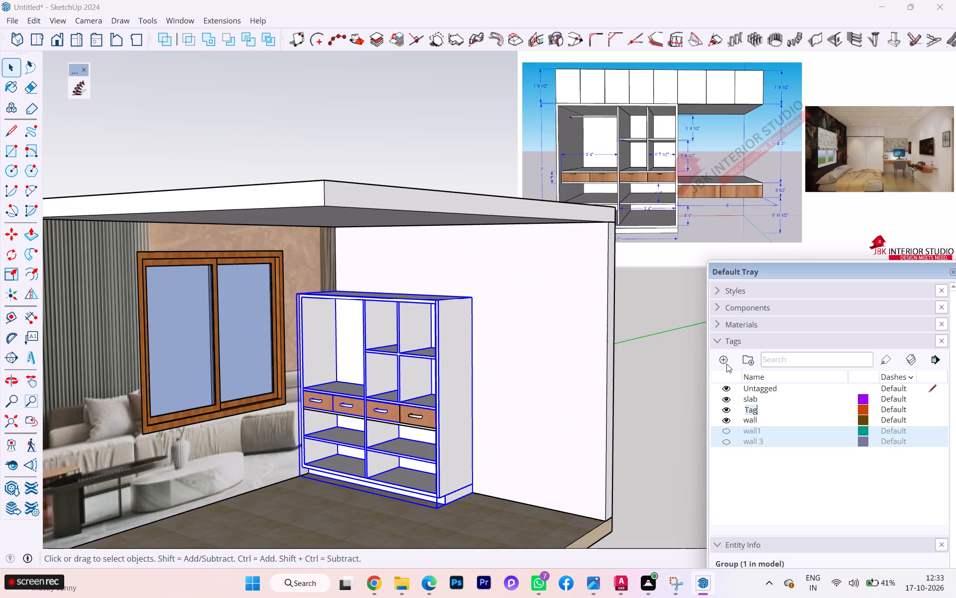
key("BackSpace")
key("BackSpace")
key("BackSpace")
type("wadrobe")
left_click(761, 502)
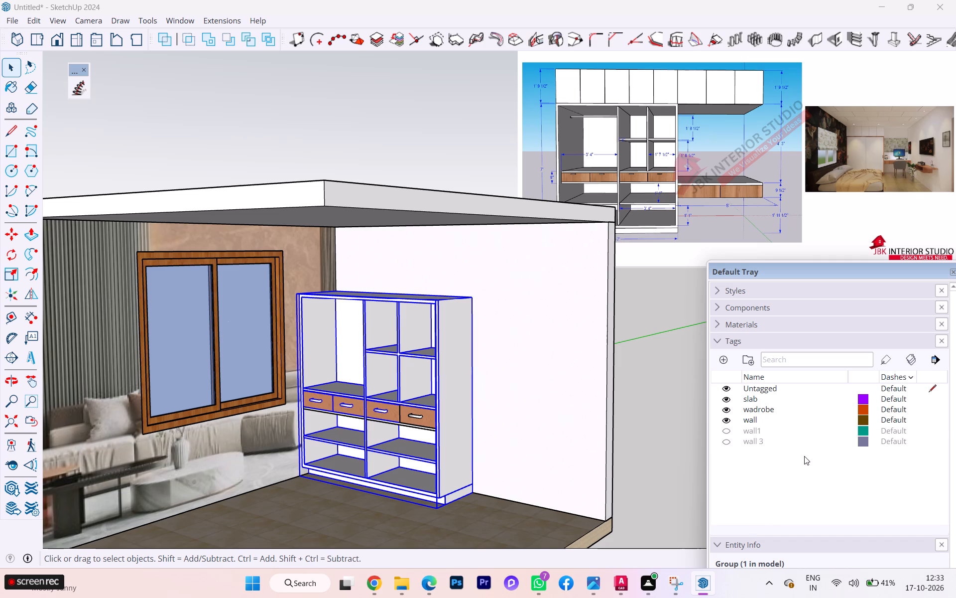
Assign the wardrobe group to the wadrobe tag.
scroll(809, 463, "down", 2)
left_click(823, 508)
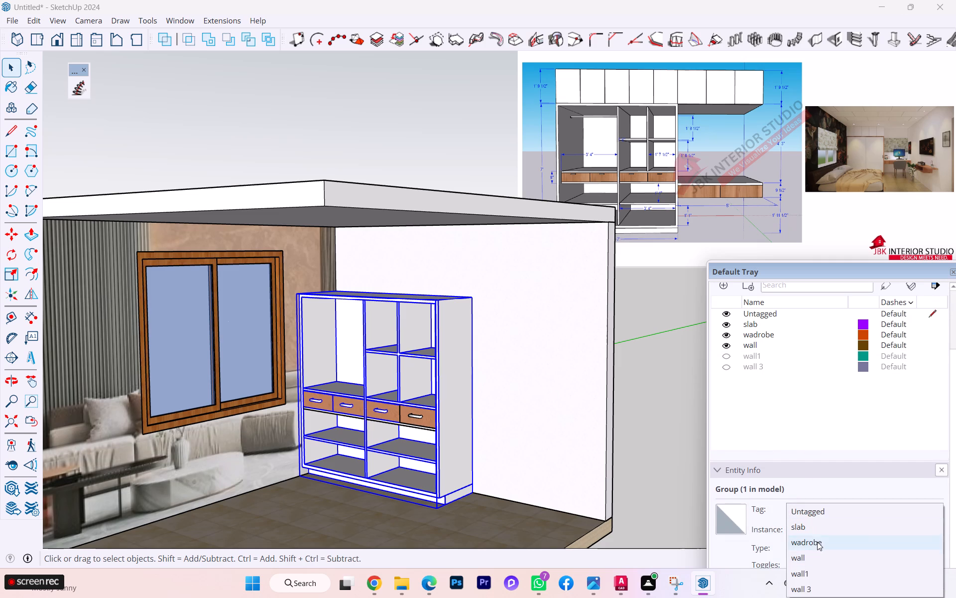
left_click(817, 542)
left_click(647, 433)
Hide the slab tag to open up the room from above.
middle_click_drag(440, 345, 328, 351)
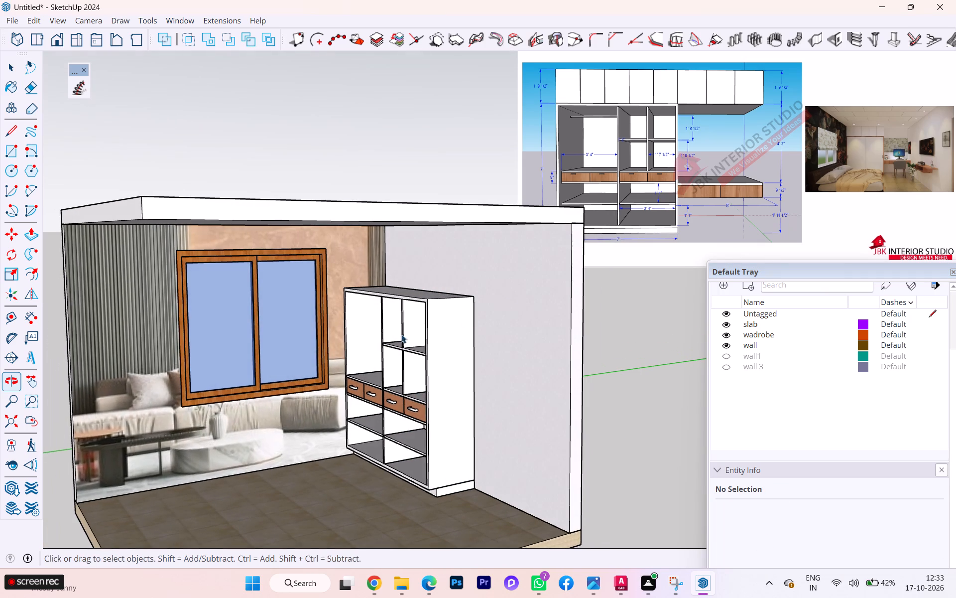
left_click(724, 324)
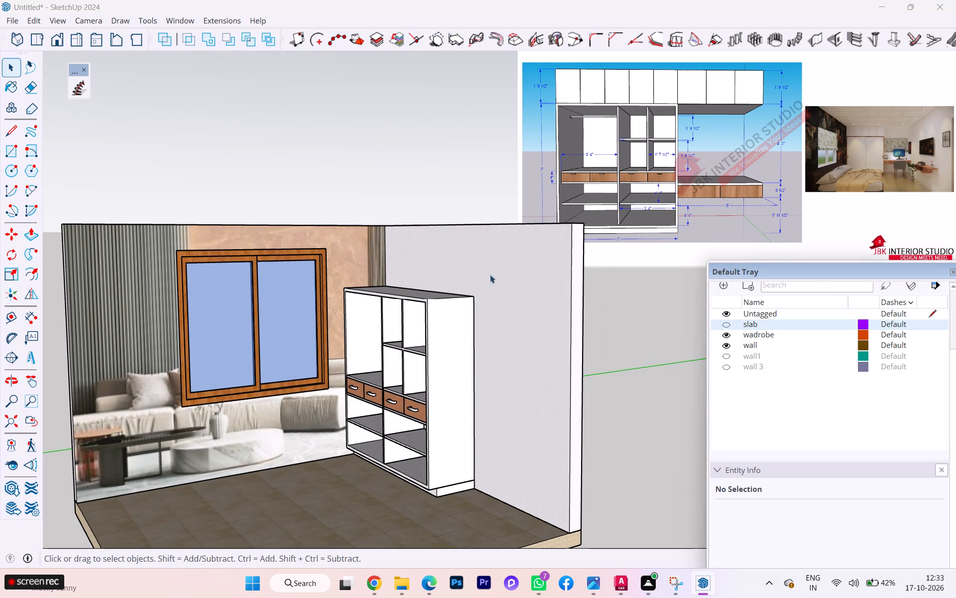
Inside the nested wardrobe carcass group, copy the top face with its bounding edges.
scroll(358, 253, "down", 1)
middle_click_drag(359, 263, 535, 340)
scroll(436, 291, "up", 4)
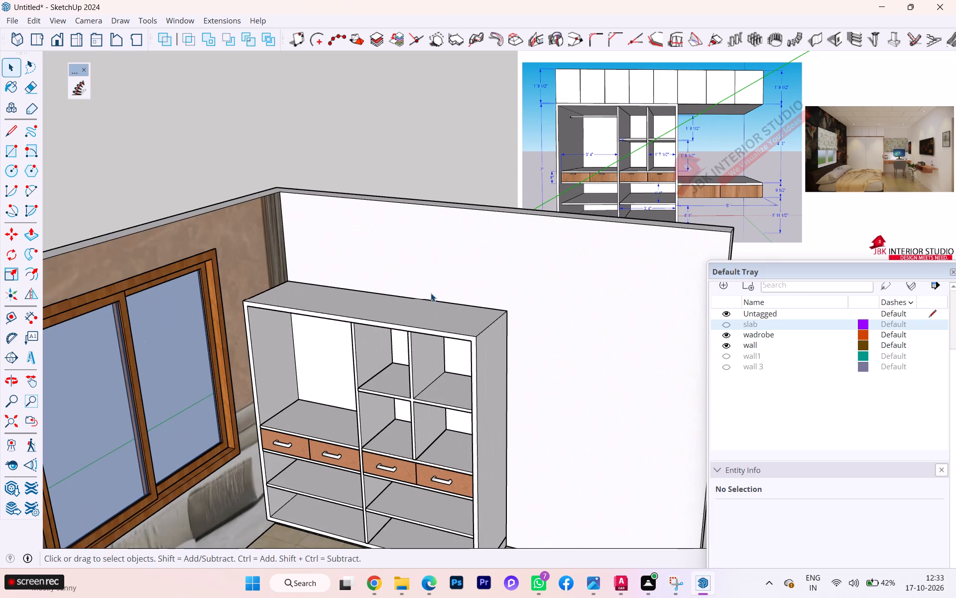
scroll(388, 293, "up", 3)
left_click(388, 308)
left_click(388, 308)
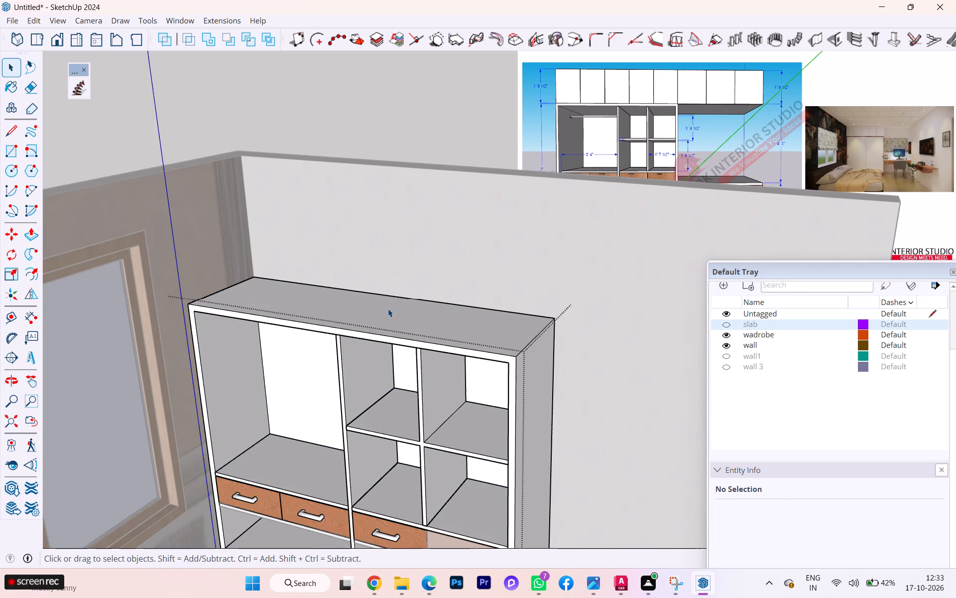
triple_click(388, 308)
double_click(388, 308)
triple_click(388, 308)
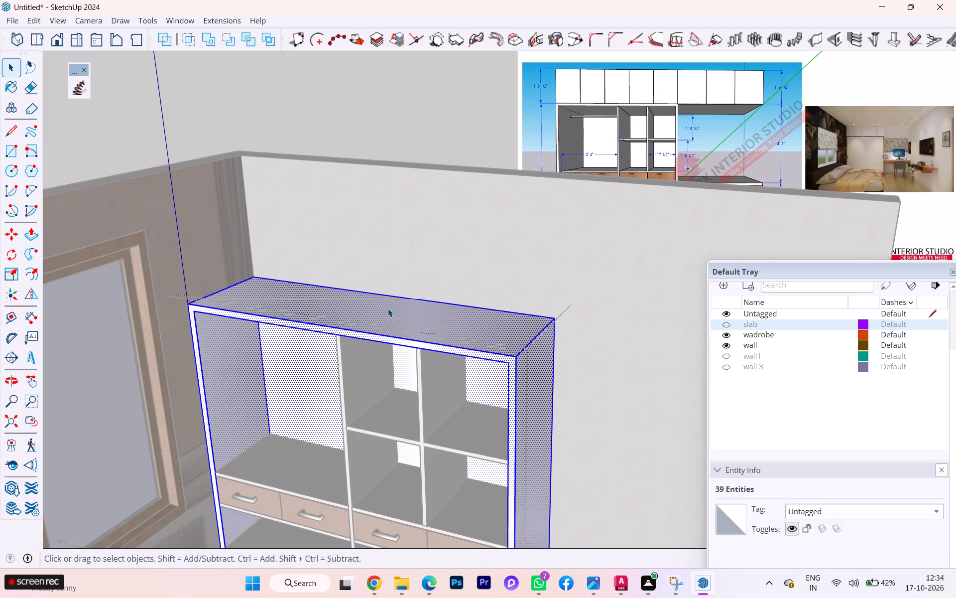
left_click(388, 308)
double_click(373, 314)
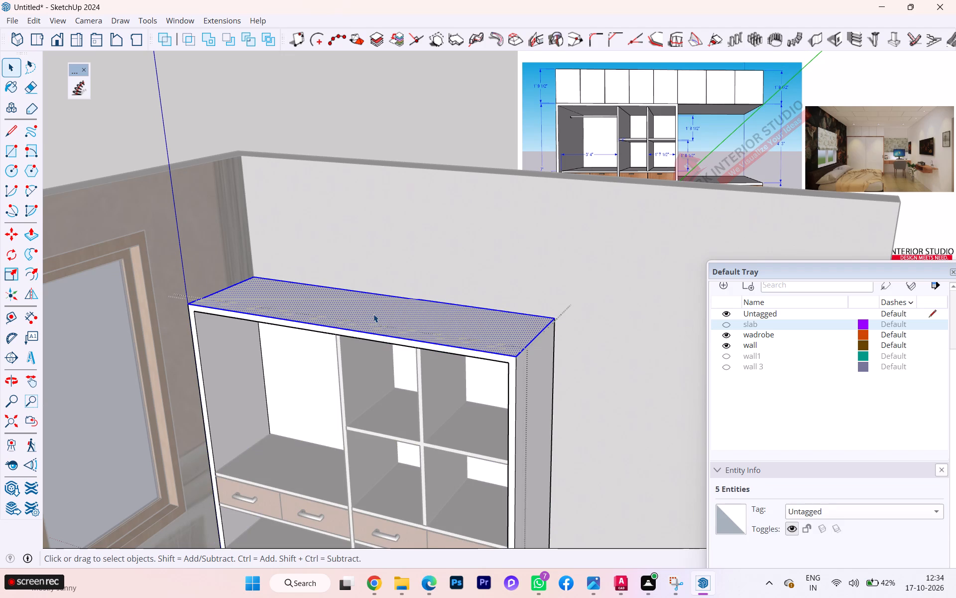
key("ctrl+c")
Leave the wardrobe group and paste the copied top face in place at model level.
scroll(401, 318, "down", 4)
scroll(401, 315, "up", 3)
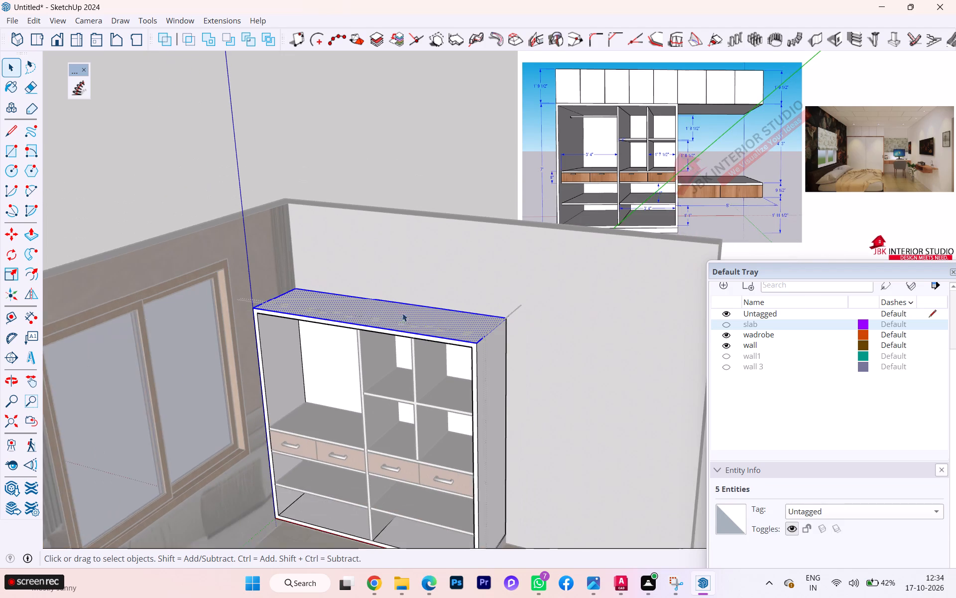
left_click(400, 171)
scroll(248, 213, "down", 4)
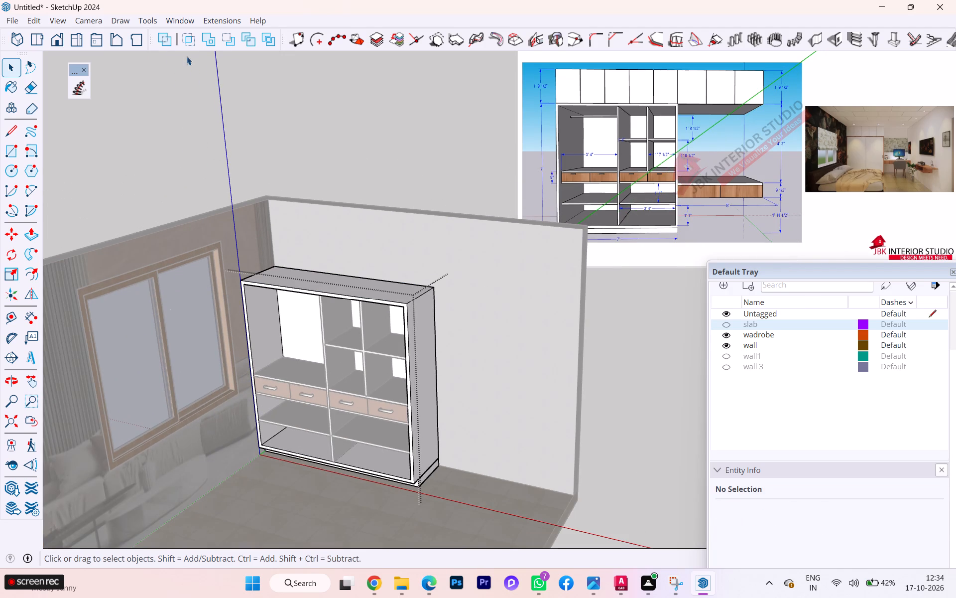
left_click(331, 155)
double_click(331, 155)
left_click(629, 319)
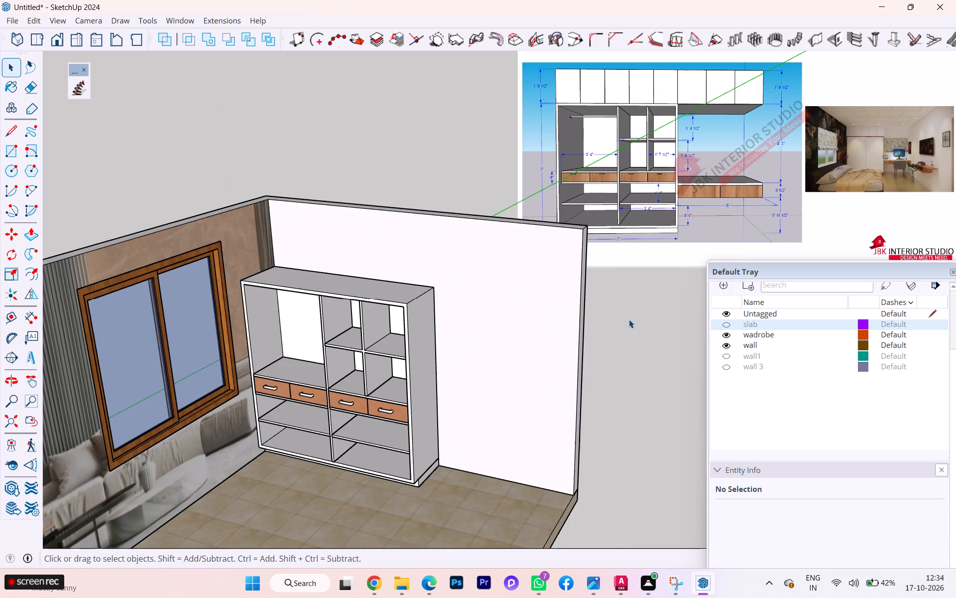
left_click(37, 25)
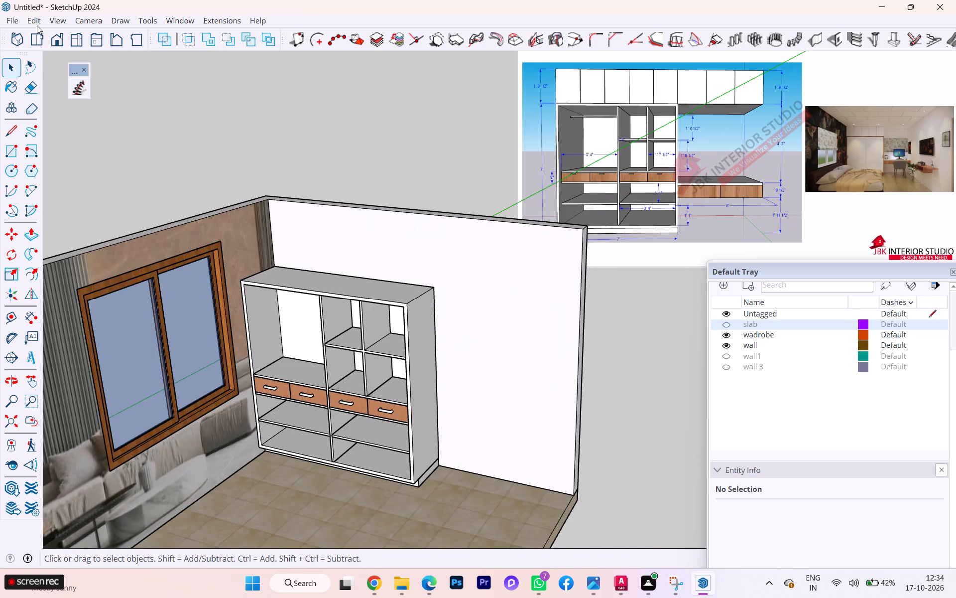
left_click(37, 25)
left_click(32, 17)
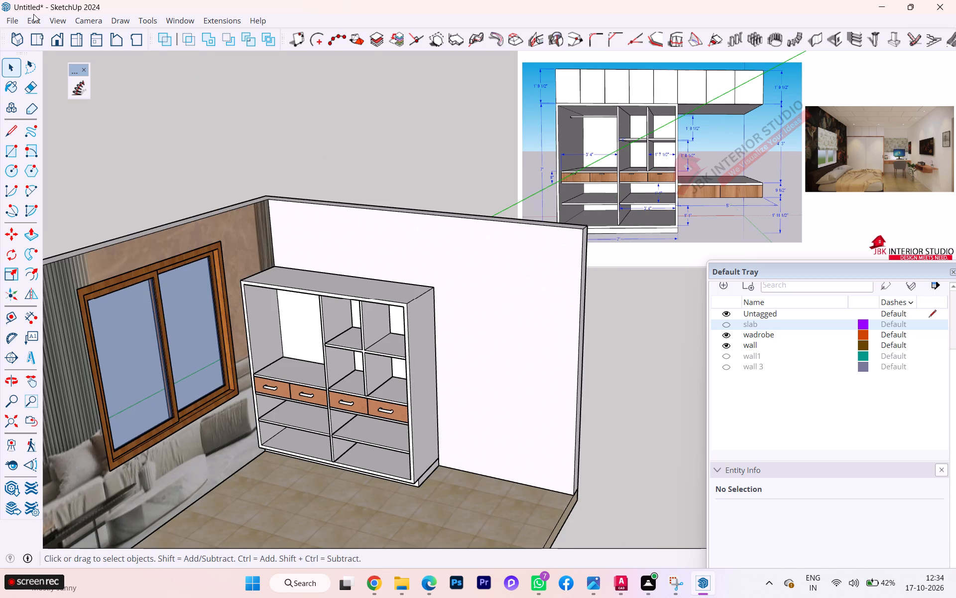
left_click(36, 21)
left_click(69, 110)
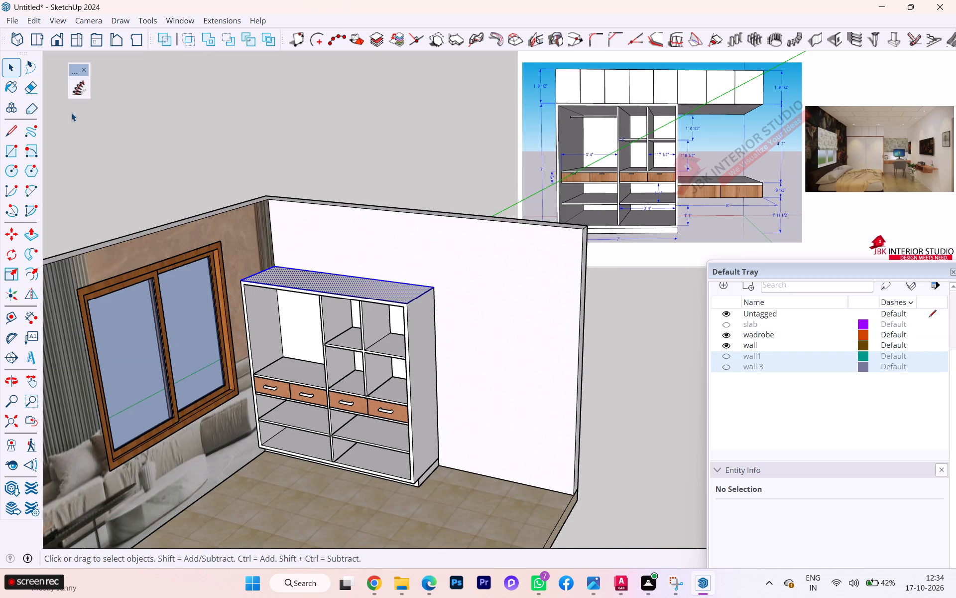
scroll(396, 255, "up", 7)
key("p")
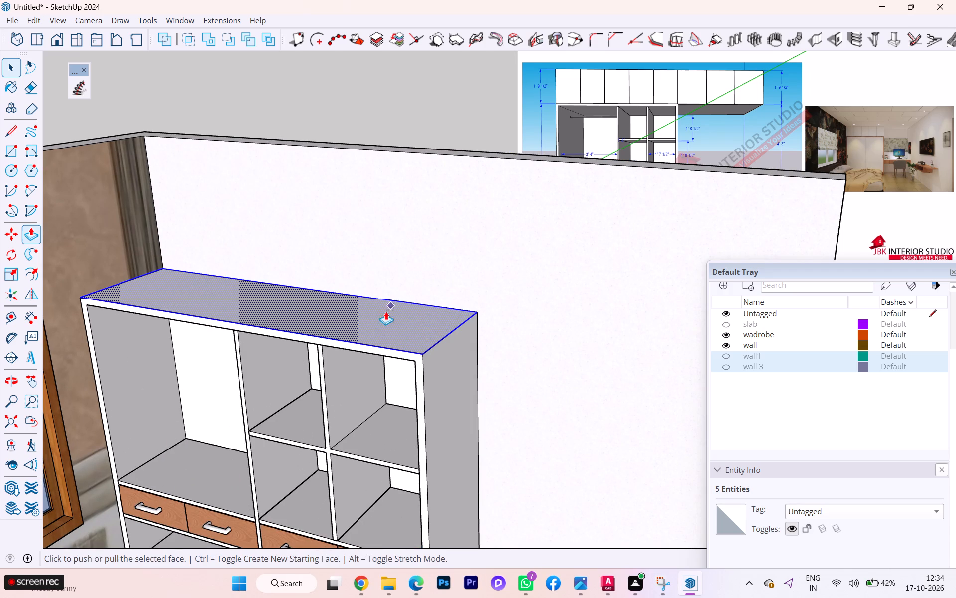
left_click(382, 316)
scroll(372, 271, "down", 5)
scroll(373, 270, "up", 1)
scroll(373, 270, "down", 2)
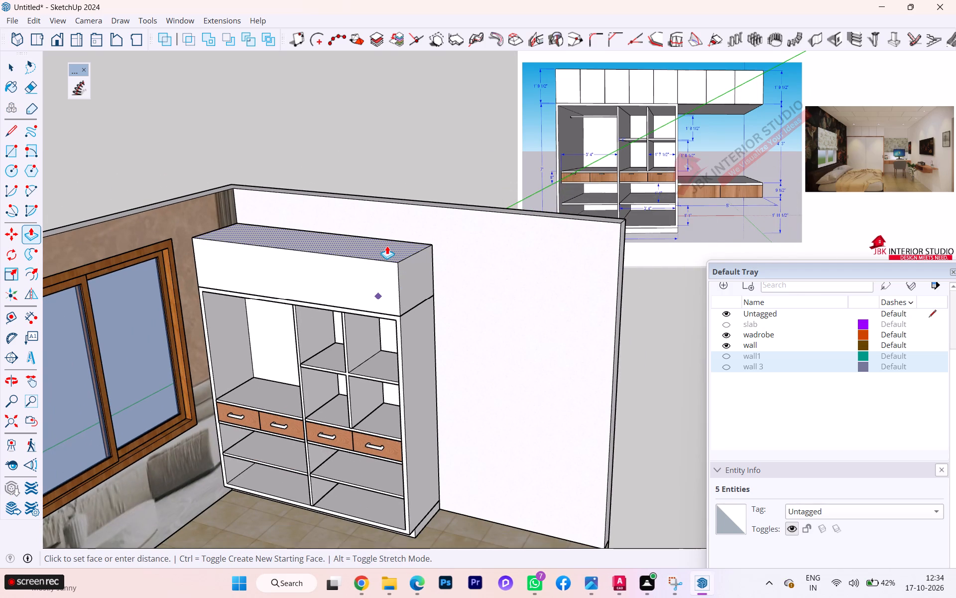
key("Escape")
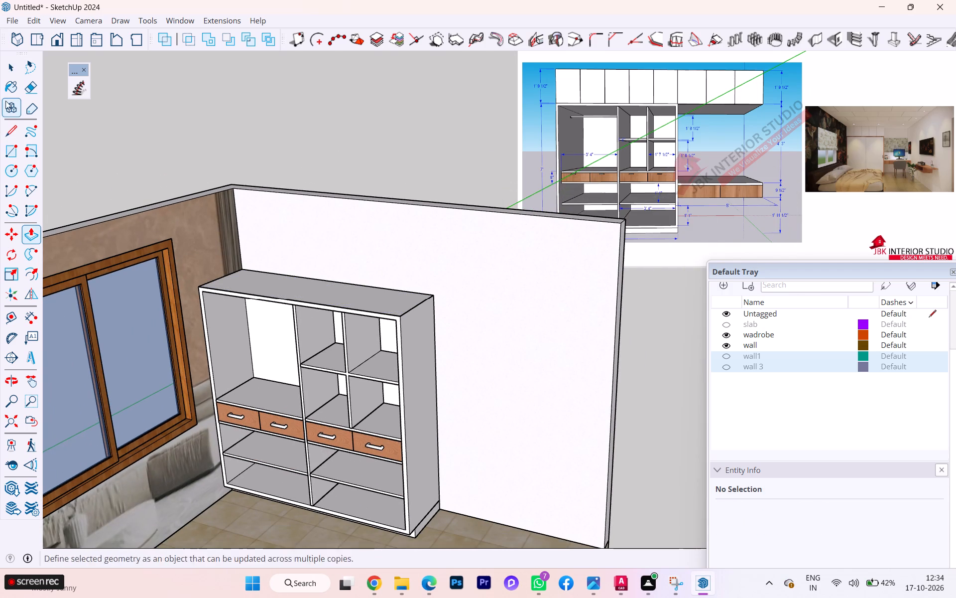
Group the pasted top face together with its bounding edges.
left_click(11, 71)
double_click(318, 285)
right_click(318, 285)
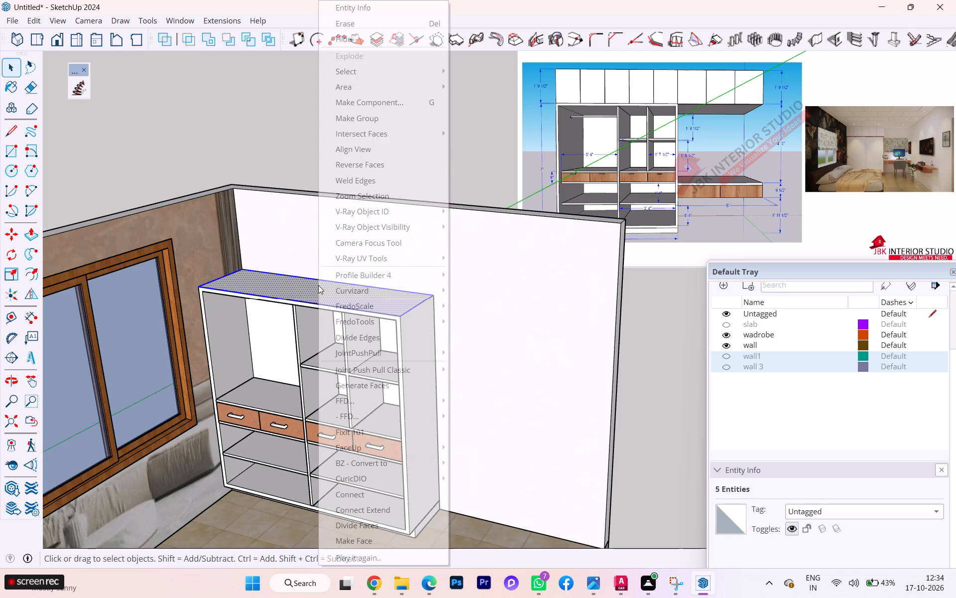
left_click(372, 122)
Inside the new group, Push/Pull the face above the wardrobe upward by 1' 9.50" to form the overhead cabinet box.
double_click(355, 287)
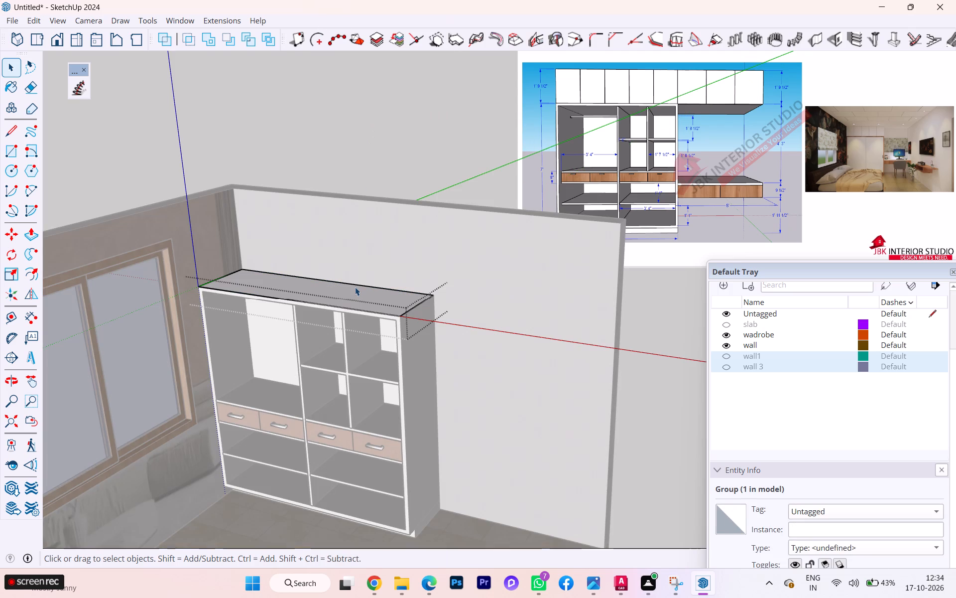
left_click(355, 287)
left_click(353, 292)
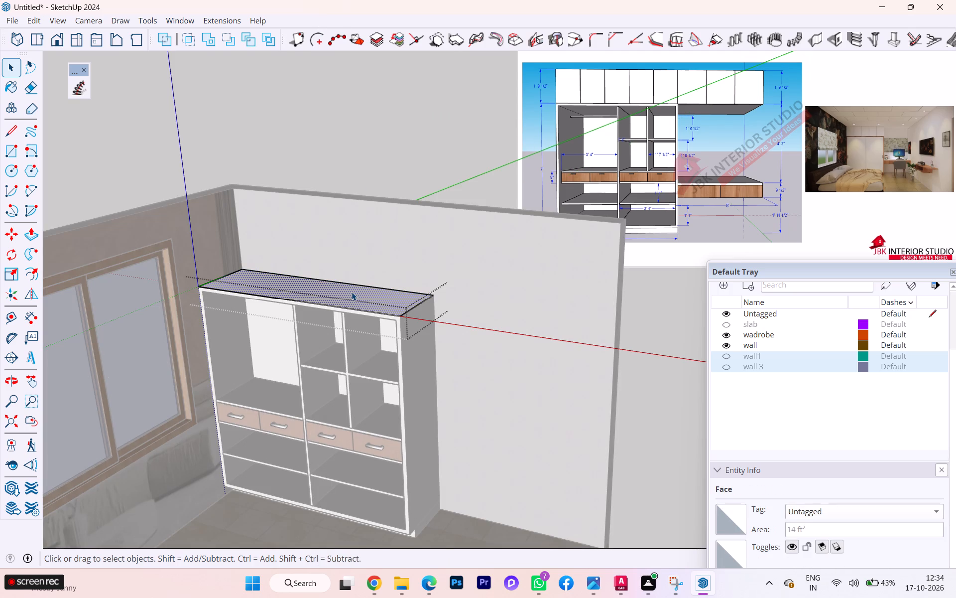
double_click(351, 292)
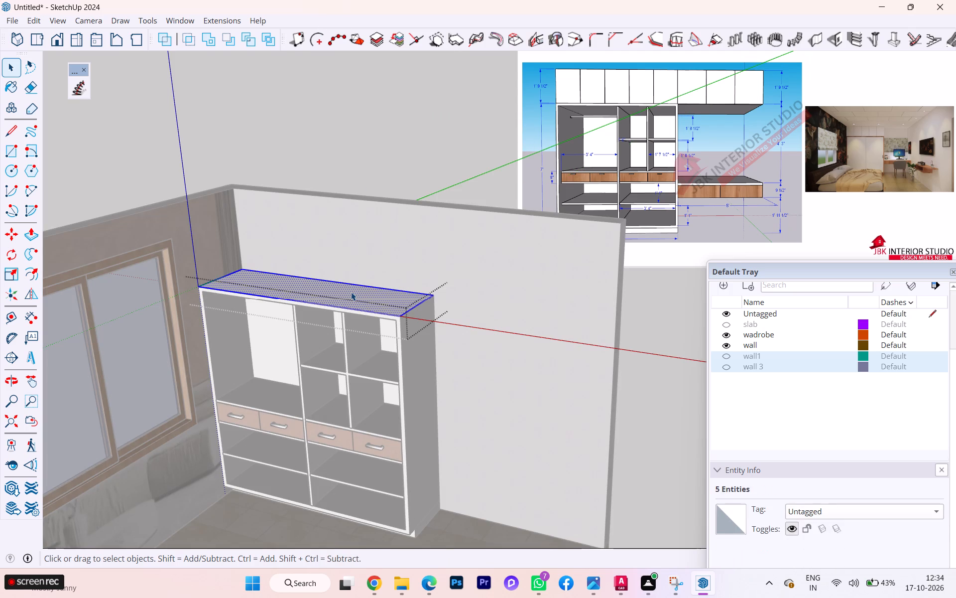
key("p")
left_click(351, 292)
scroll(337, 212, "down", 1)
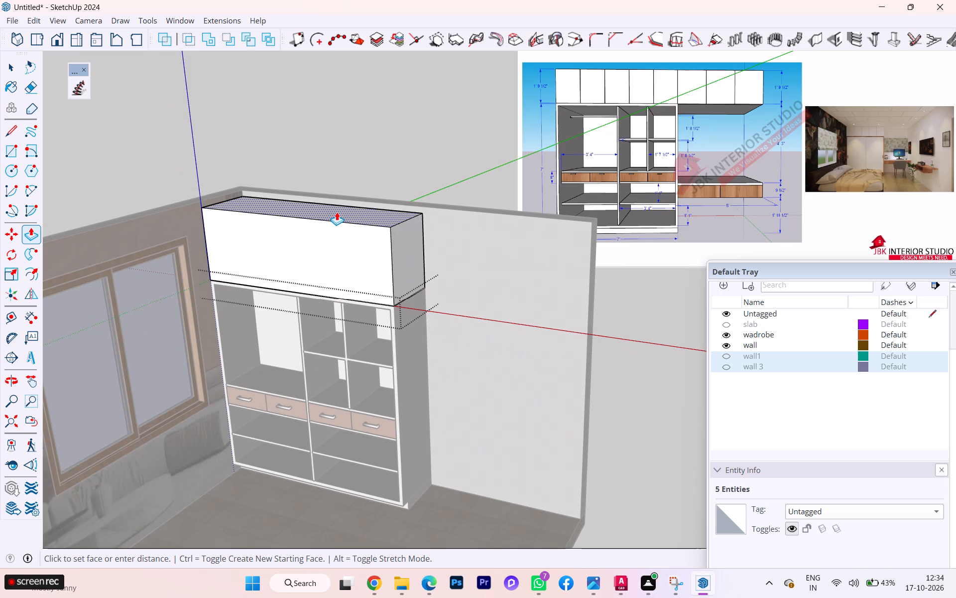
key("1")
key("apostrophe")
type("9.50")
key("Return")
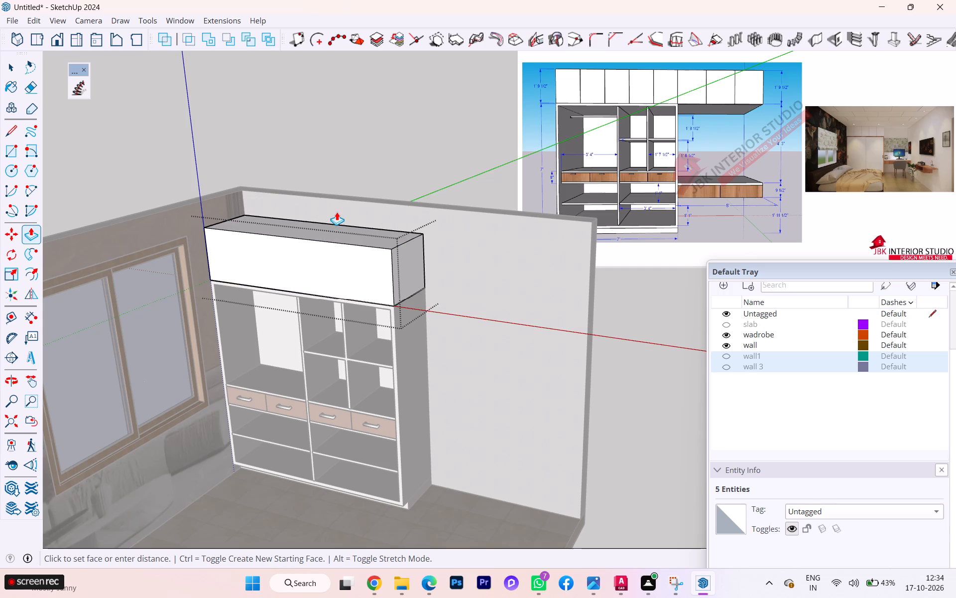
key("space")
Extend the overhead box's free end face by 5' along the wall beyond the wardrobe, and leave the group.
middle_click_drag(331, 251, 464, 261)
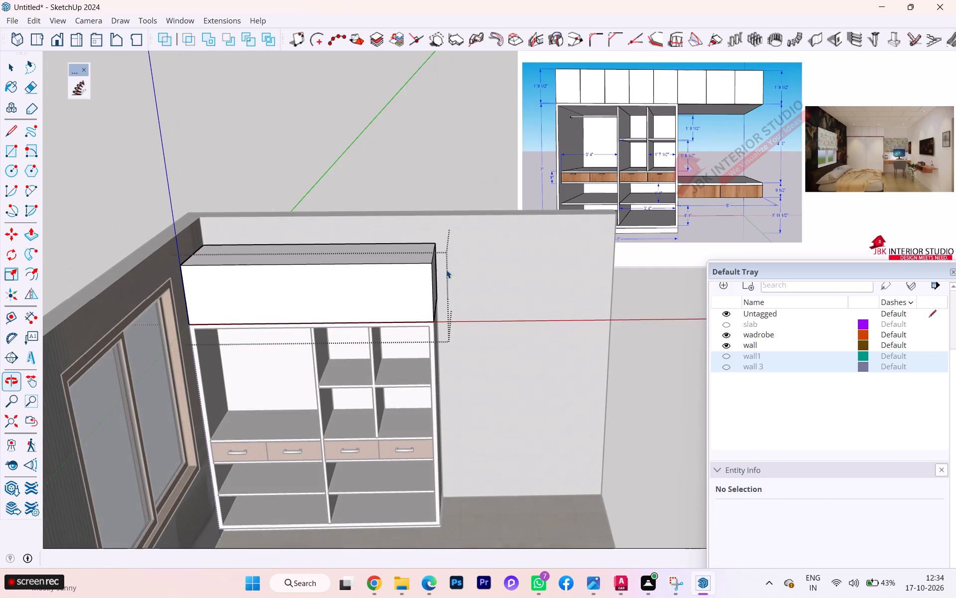
scroll(256, 269, "up", 2)
scroll(187, 260, "up", 1)
scroll(187, 260, "down", 1)
scroll(187, 260, "up", 2)
scroll(181, 265, "down", 1)
scroll(181, 265, "up", 4)
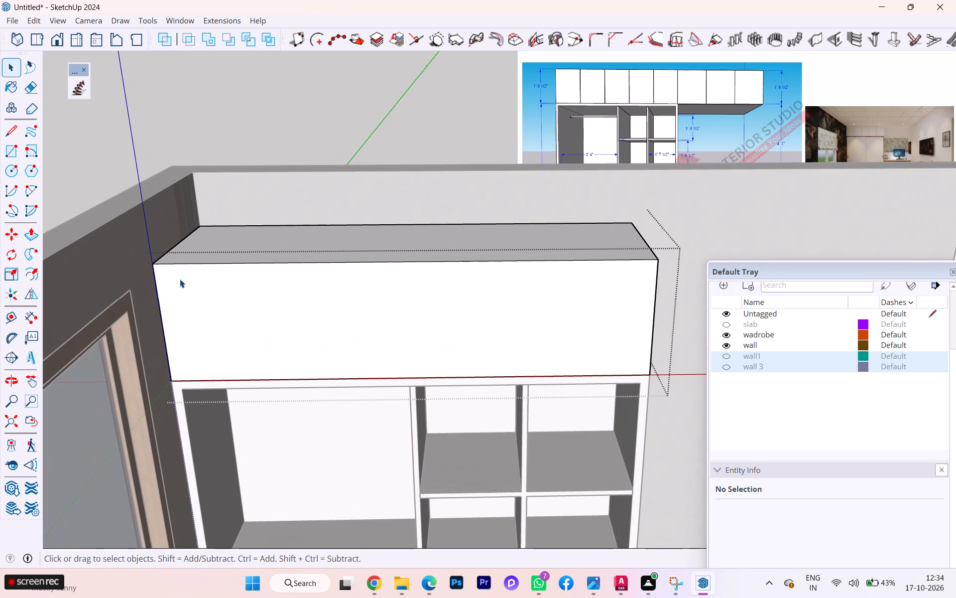
scroll(159, 276, "down", 3)
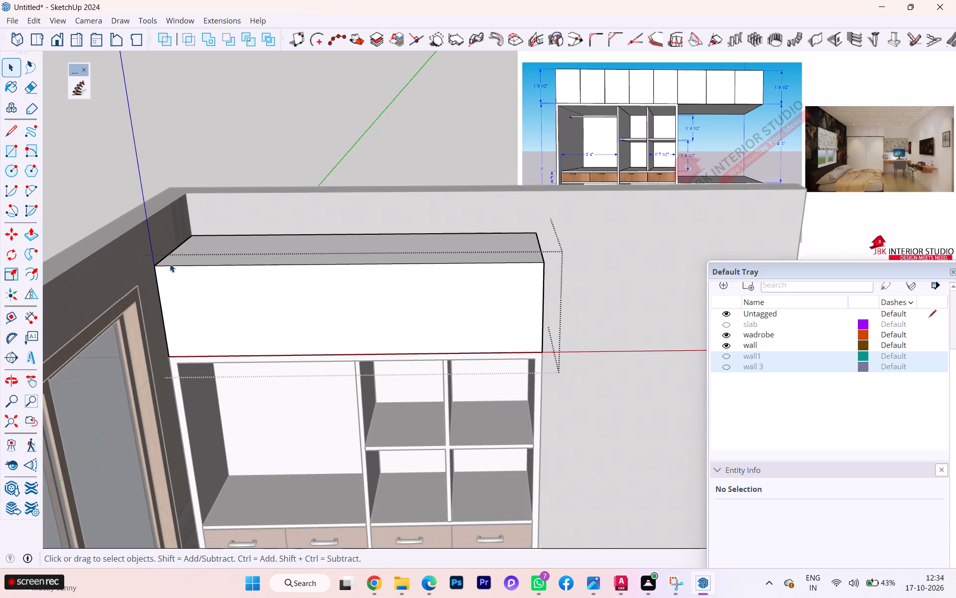
scroll(171, 264, "down", 1)
scroll(172, 264, "up", 1)
scroll(204, 264, "down", 1)
scroll(510, 280, "down", 2)
middle_click_drag(492, 274, 210, 256)
left_click(478, 279)
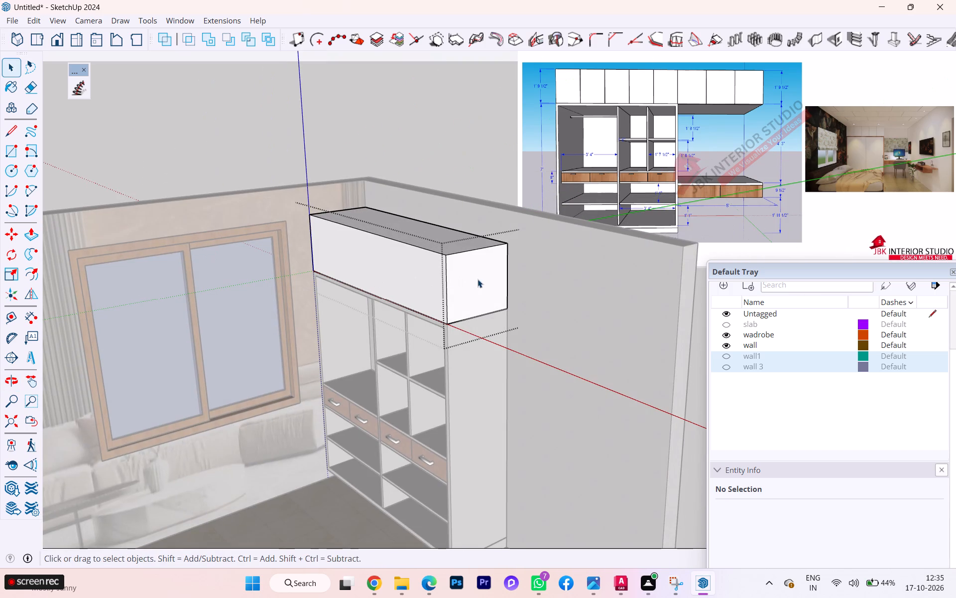
key("p")
left_click(477, 282)
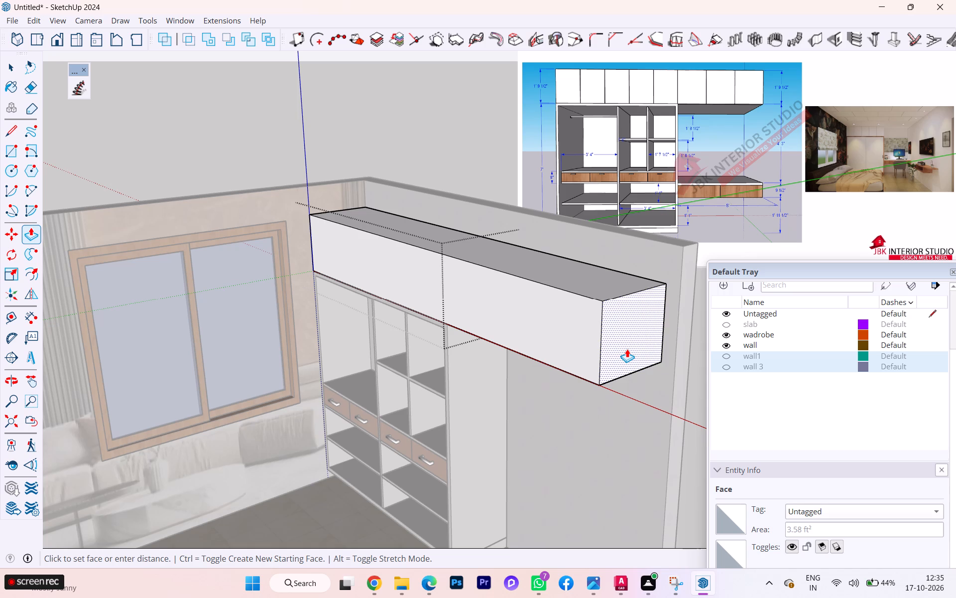
type("5'")
key("Return")
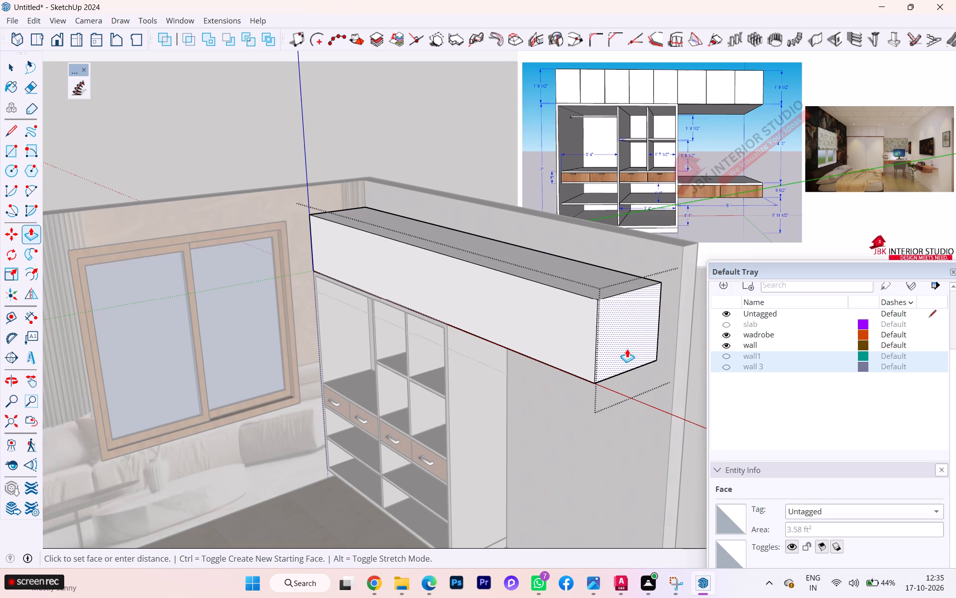
key("space")
left_click(545, 321)
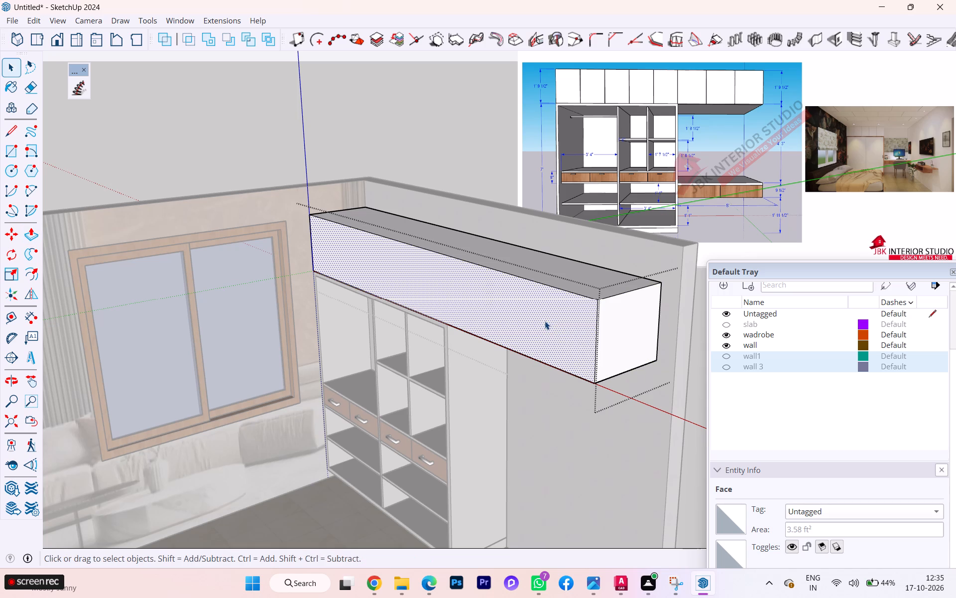
left_click(683, 463)
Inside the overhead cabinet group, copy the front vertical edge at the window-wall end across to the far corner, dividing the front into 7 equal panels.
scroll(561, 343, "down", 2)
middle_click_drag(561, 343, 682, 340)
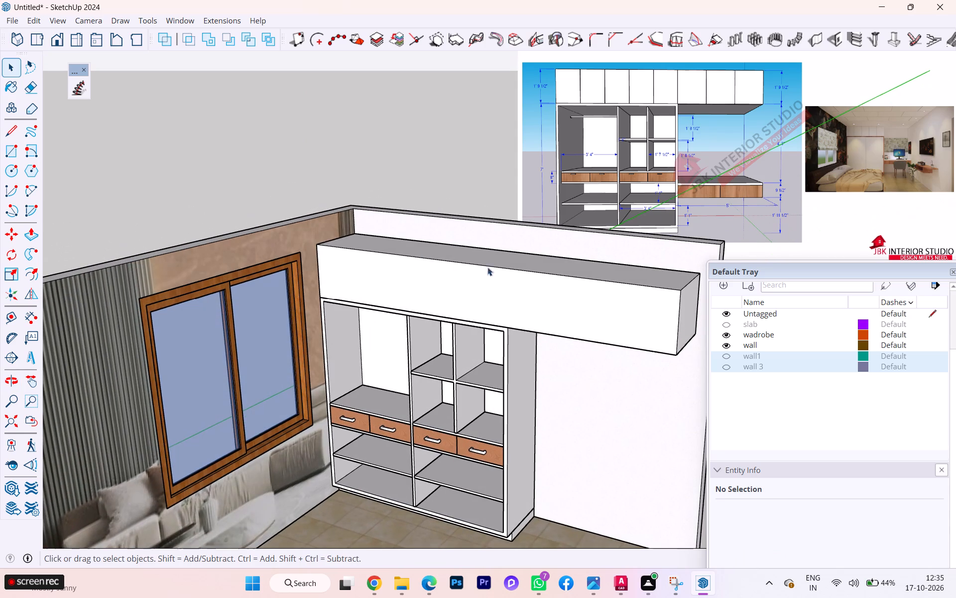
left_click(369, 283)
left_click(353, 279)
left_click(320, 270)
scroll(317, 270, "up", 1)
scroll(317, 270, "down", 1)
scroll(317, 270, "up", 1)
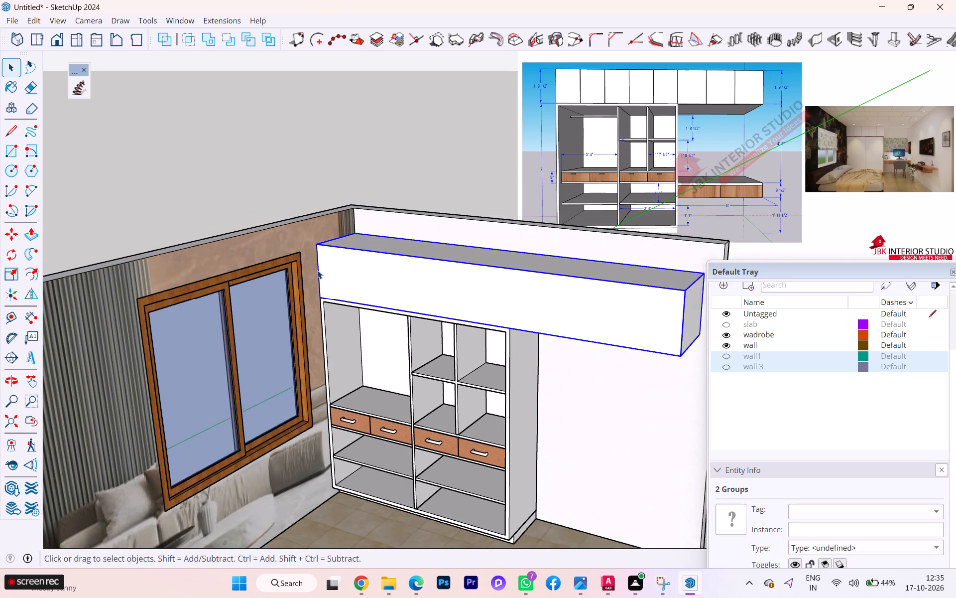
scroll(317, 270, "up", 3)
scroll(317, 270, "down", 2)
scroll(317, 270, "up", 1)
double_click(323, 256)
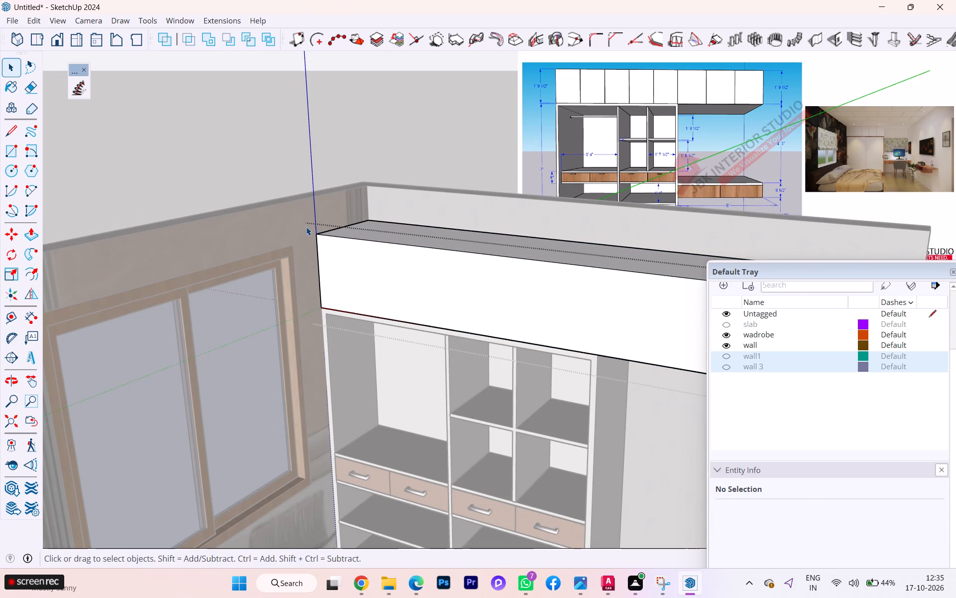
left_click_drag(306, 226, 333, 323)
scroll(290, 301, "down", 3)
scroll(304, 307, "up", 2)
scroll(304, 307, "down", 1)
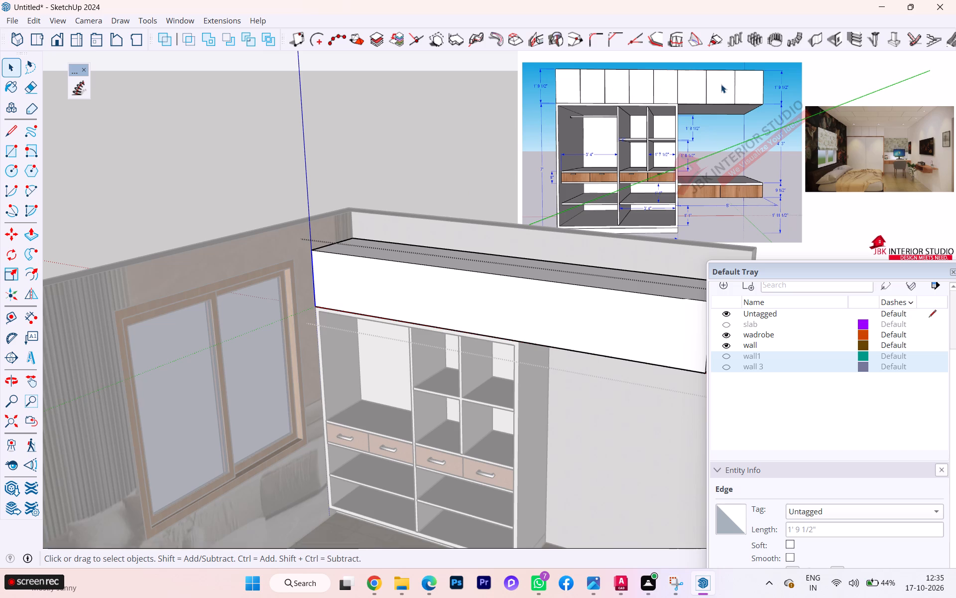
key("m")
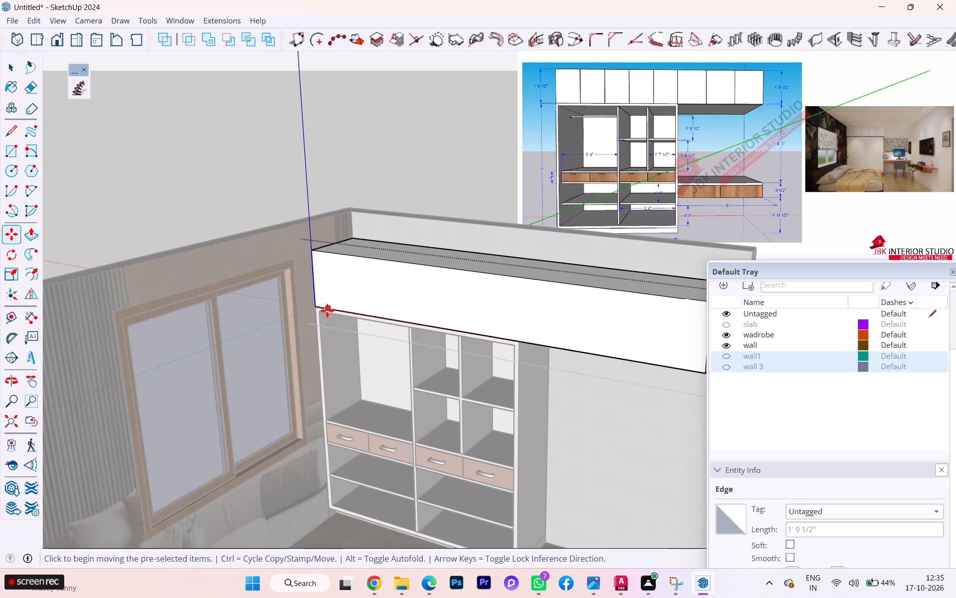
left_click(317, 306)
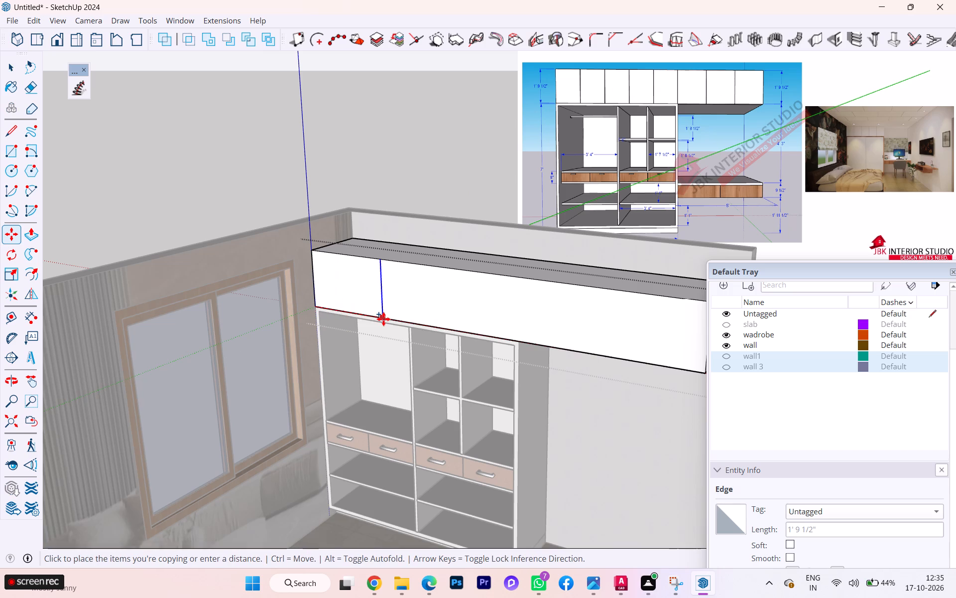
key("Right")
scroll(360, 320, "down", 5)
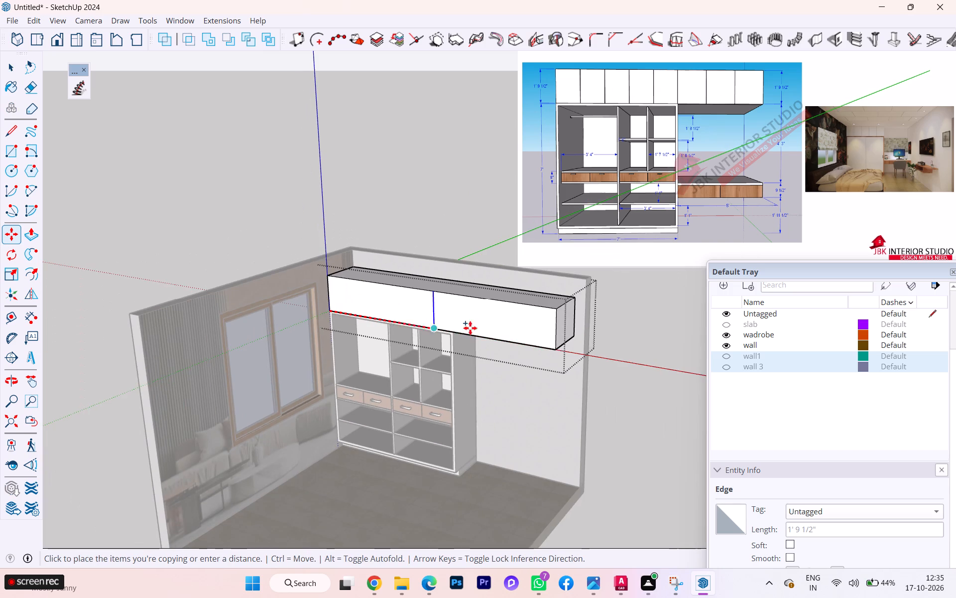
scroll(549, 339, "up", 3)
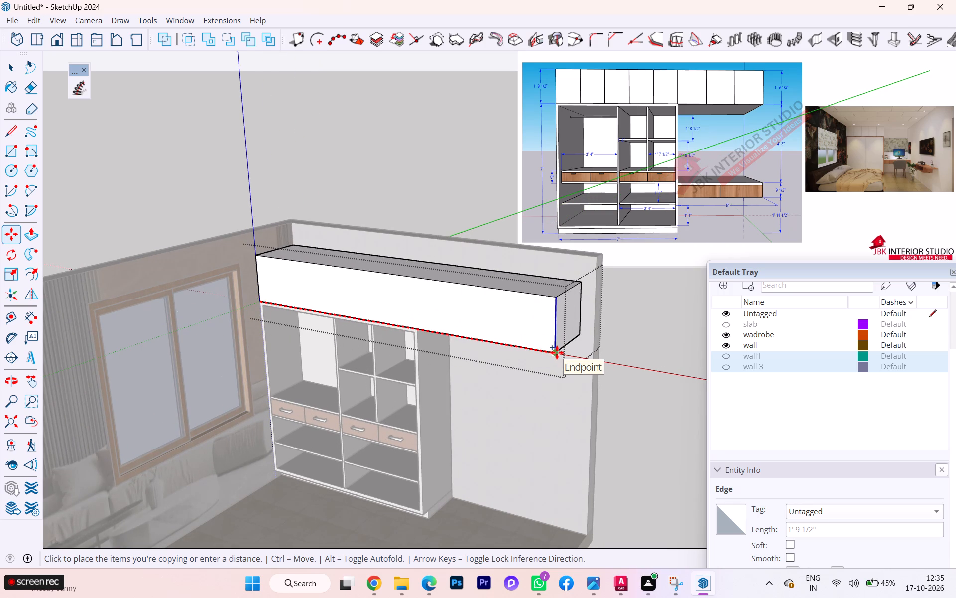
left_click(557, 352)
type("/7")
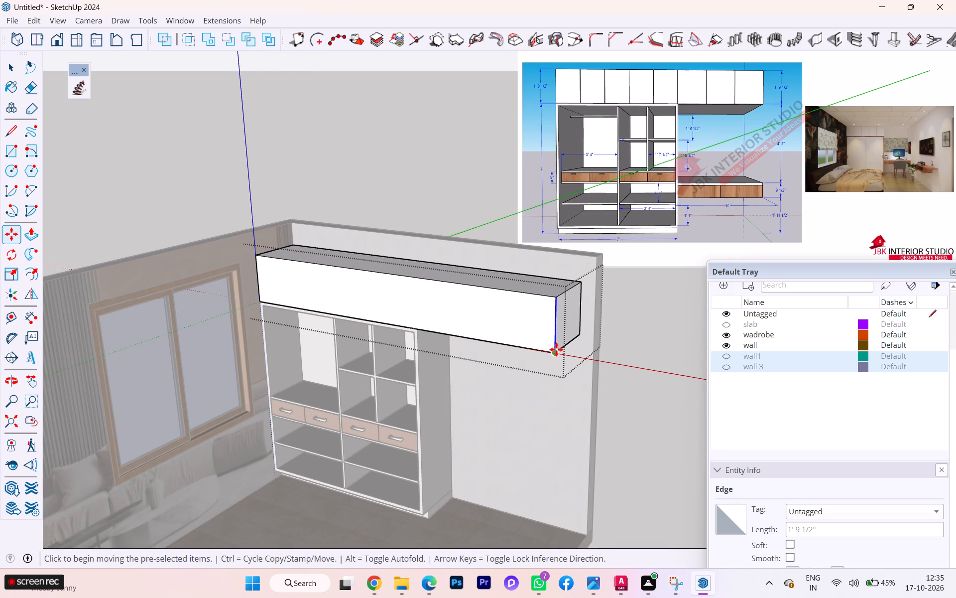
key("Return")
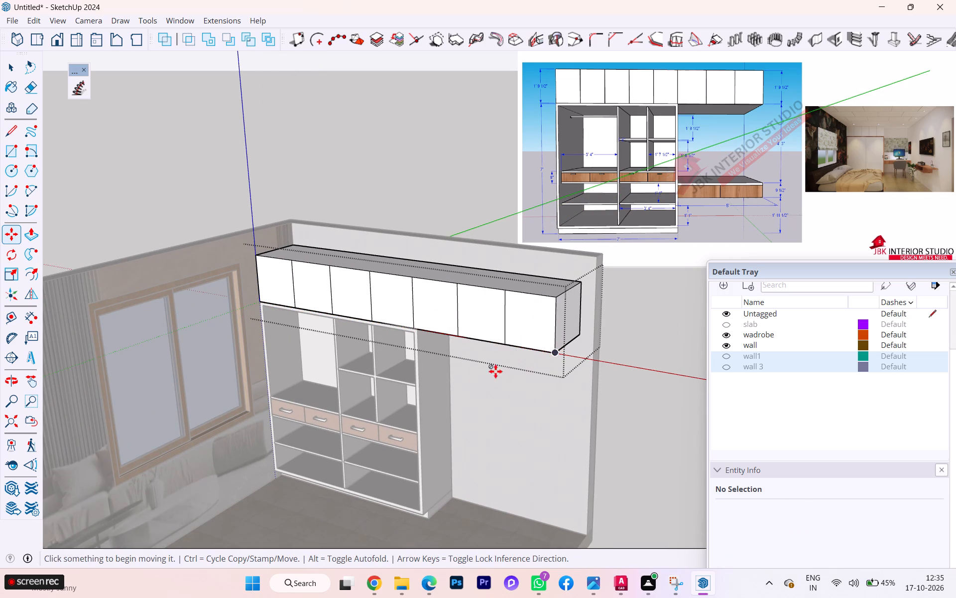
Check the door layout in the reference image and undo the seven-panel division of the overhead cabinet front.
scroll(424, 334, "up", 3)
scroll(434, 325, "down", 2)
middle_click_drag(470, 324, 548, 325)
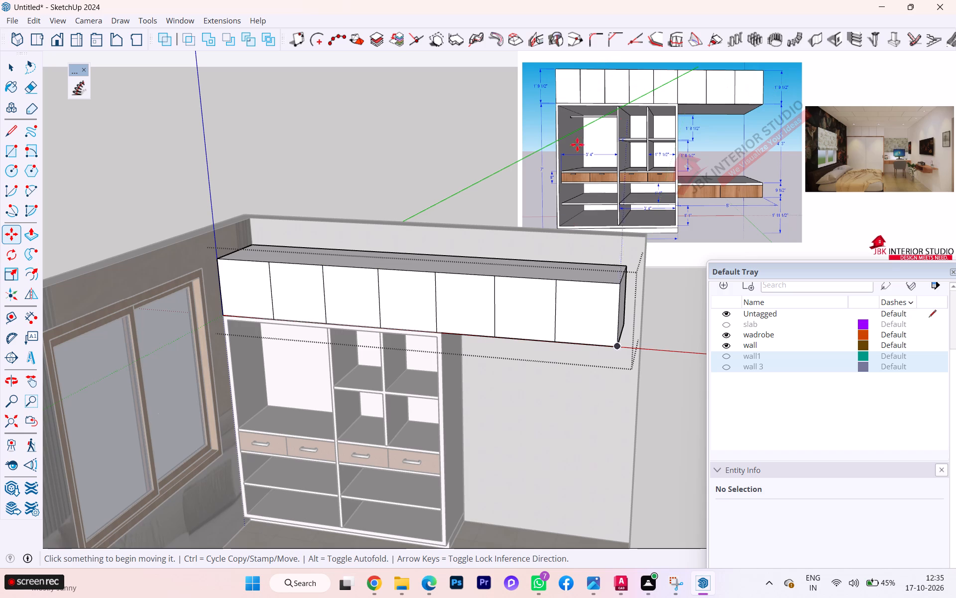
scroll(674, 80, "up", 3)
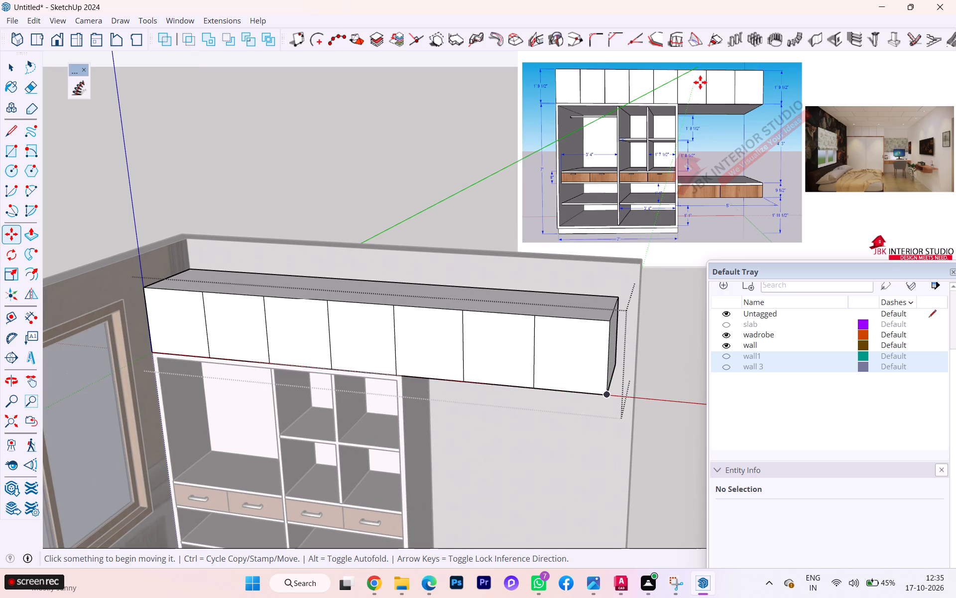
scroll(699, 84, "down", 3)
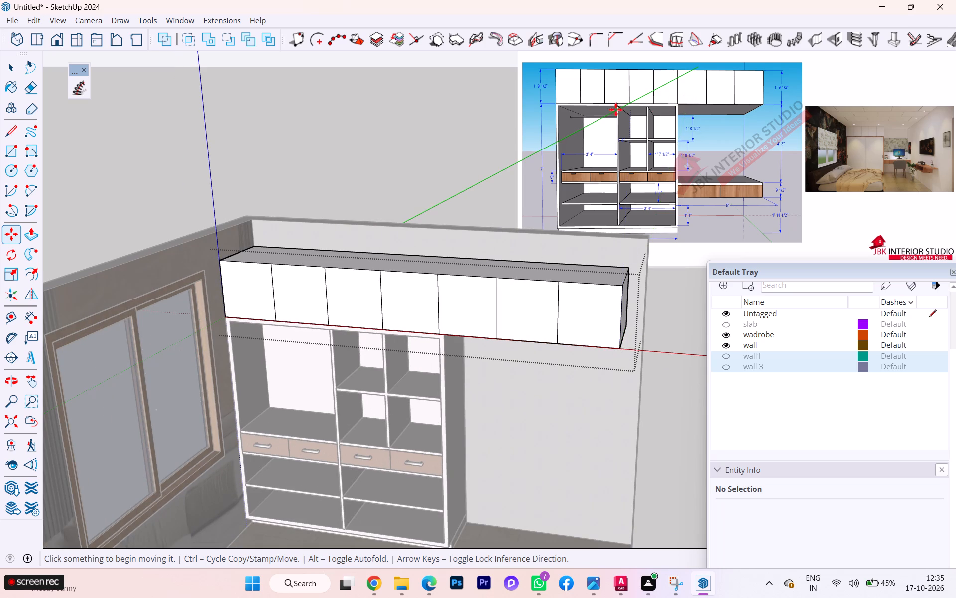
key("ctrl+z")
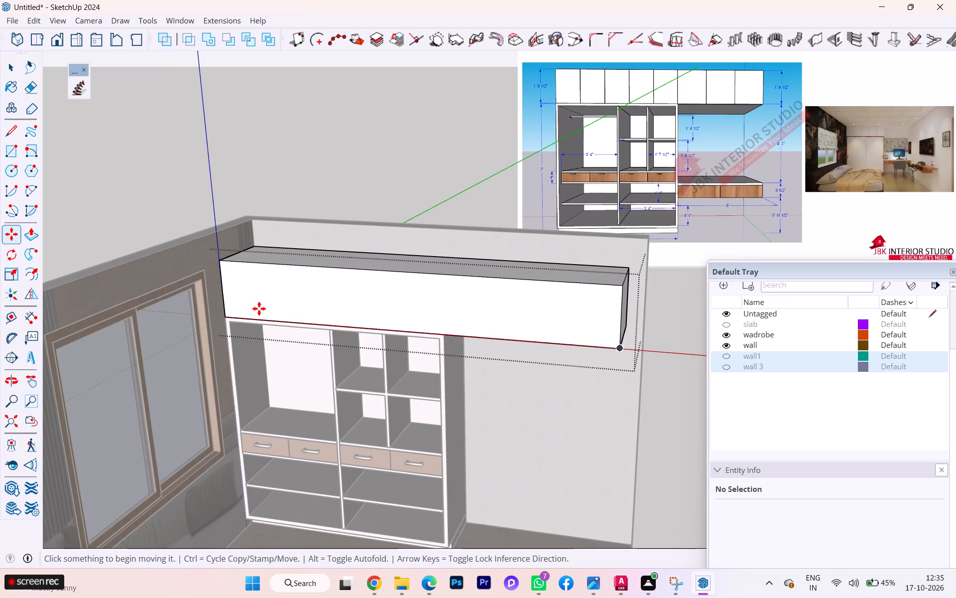
Copy the overhead cabinet's front vertical edge at the window-wall end to the far corner, dividing the front into 8 equal panels.
scroll(239, 303, "up", 2)
key("space")
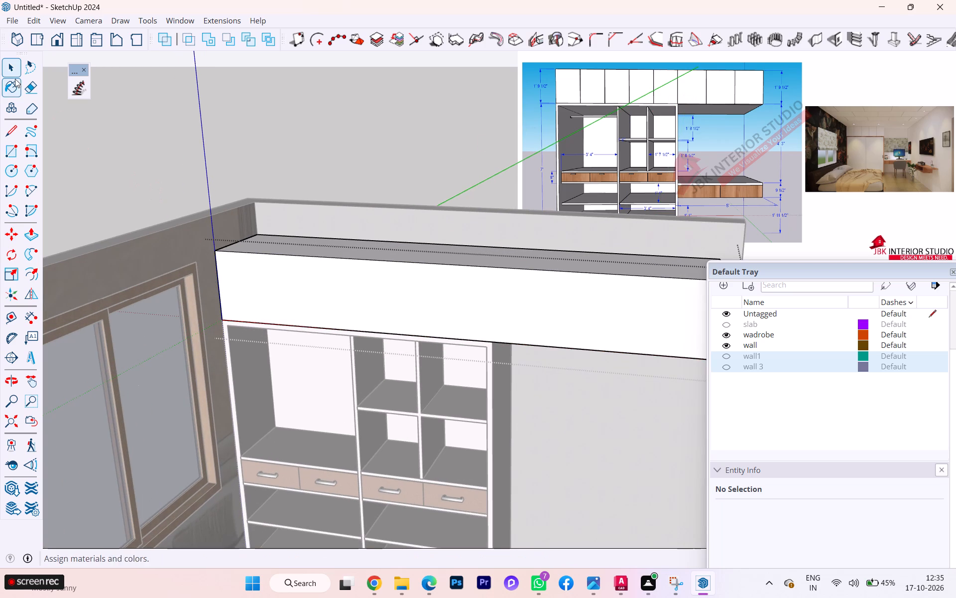
left_click(13, 77)
left_click_drag(203, 236, 252, 335)
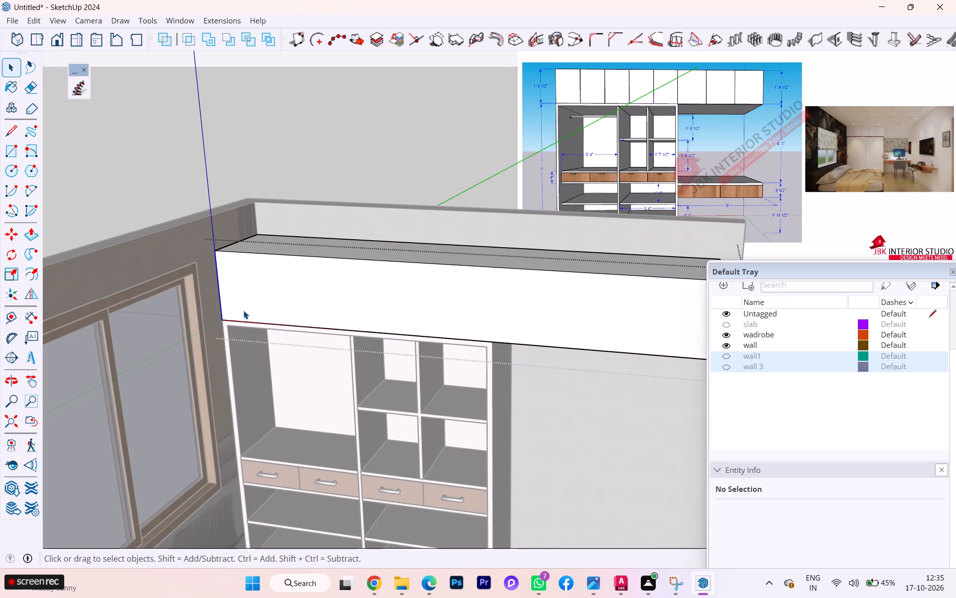
key("m")
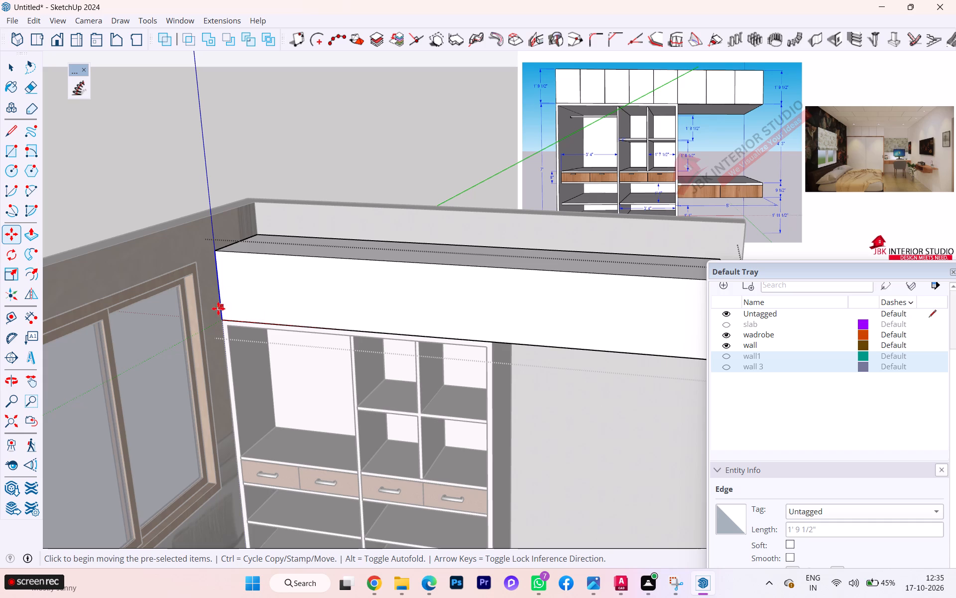
left_click(221, 321)
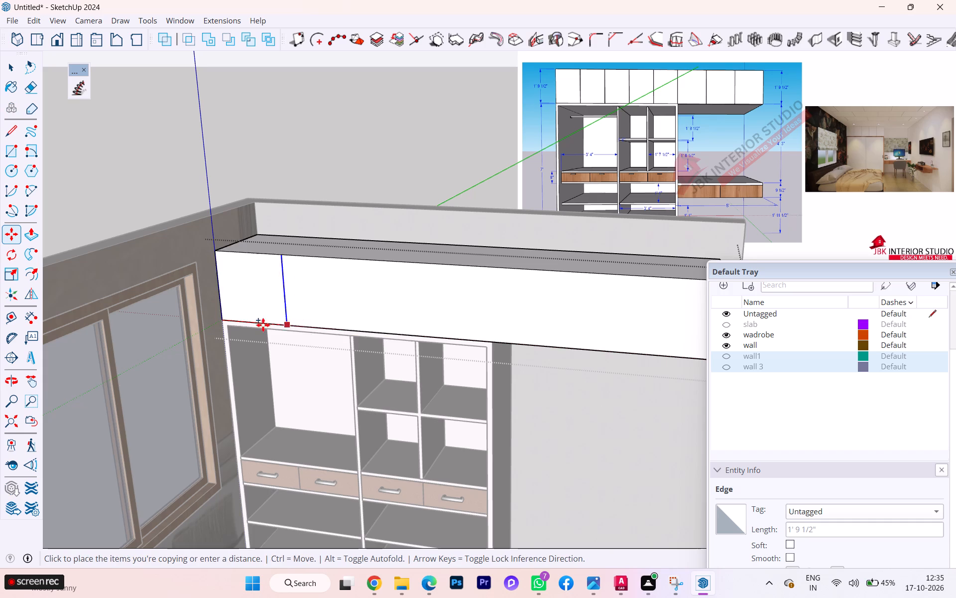
scroll(242, 319, "up", 1)
scroll(242, 319, "down", 4)
scroll(606, 350, "up", 4)
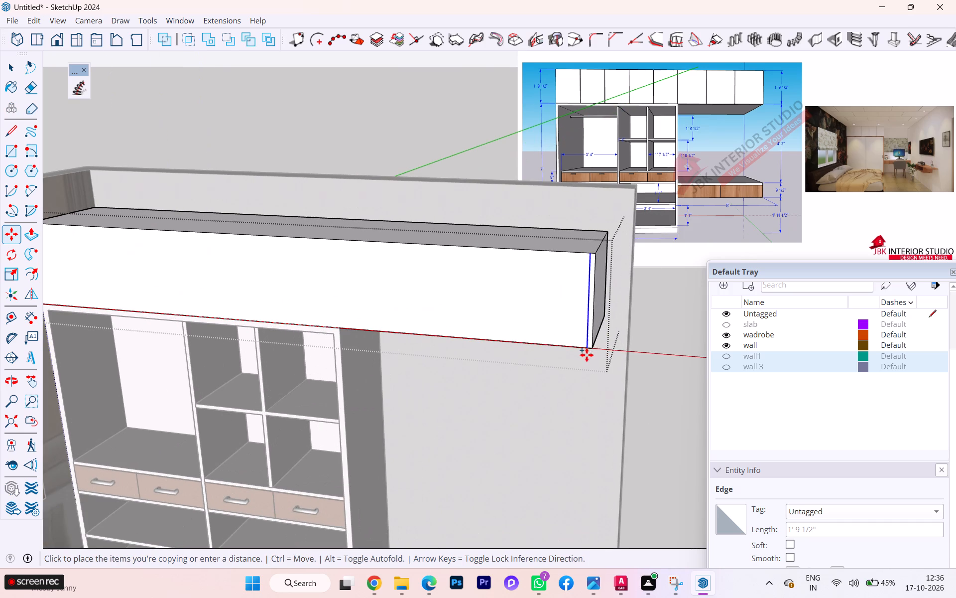
left_click(594, 348)
key("slash")
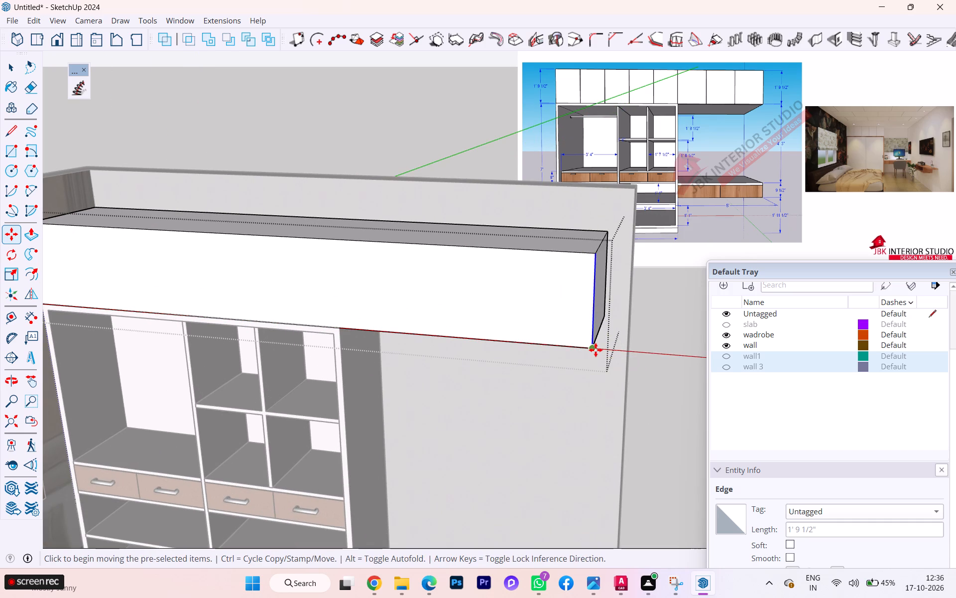
key("8")
key("Return")
key("space")
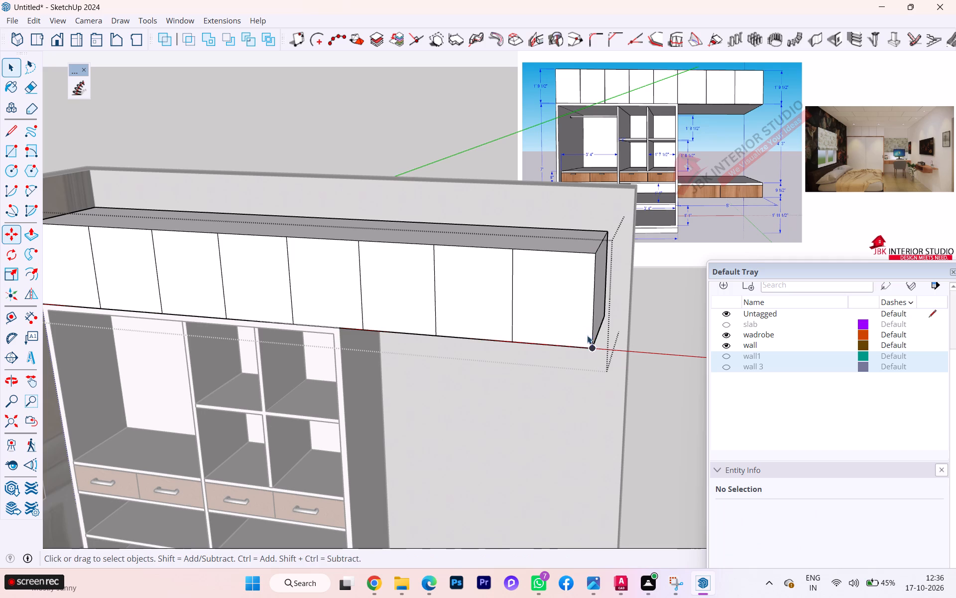
scroll(646, 360, "down", 1)
scroll(382, 325, "down", 2)
middle_click_drag(336, 309, 391, 257)
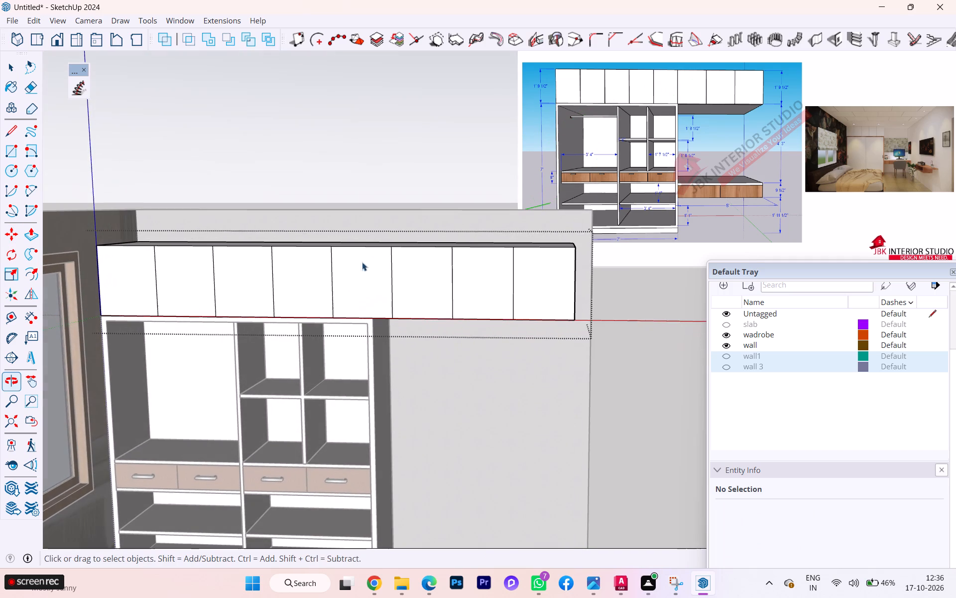
left_click(169, 282)
left_click(624, 352)
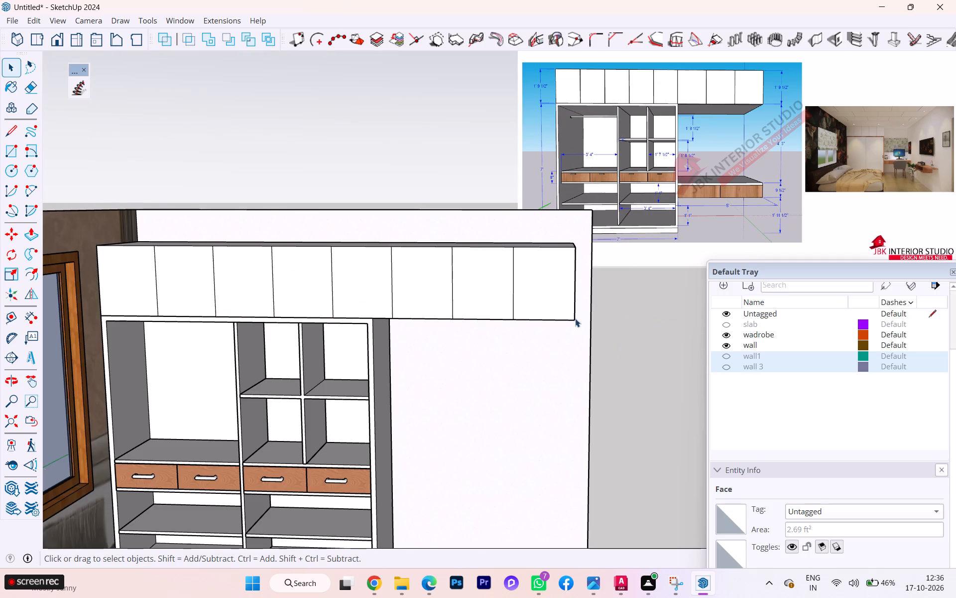
left_click(544, 299)
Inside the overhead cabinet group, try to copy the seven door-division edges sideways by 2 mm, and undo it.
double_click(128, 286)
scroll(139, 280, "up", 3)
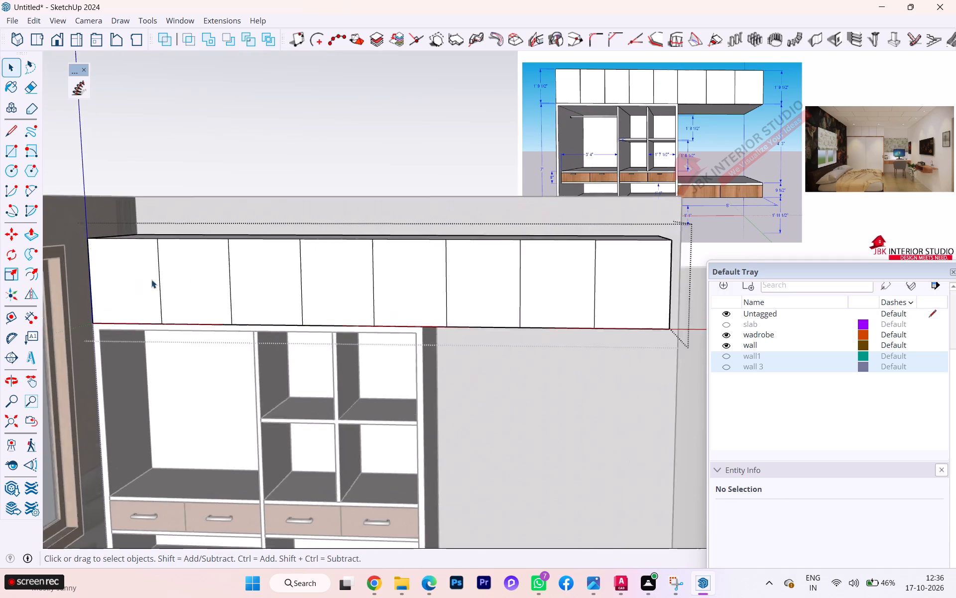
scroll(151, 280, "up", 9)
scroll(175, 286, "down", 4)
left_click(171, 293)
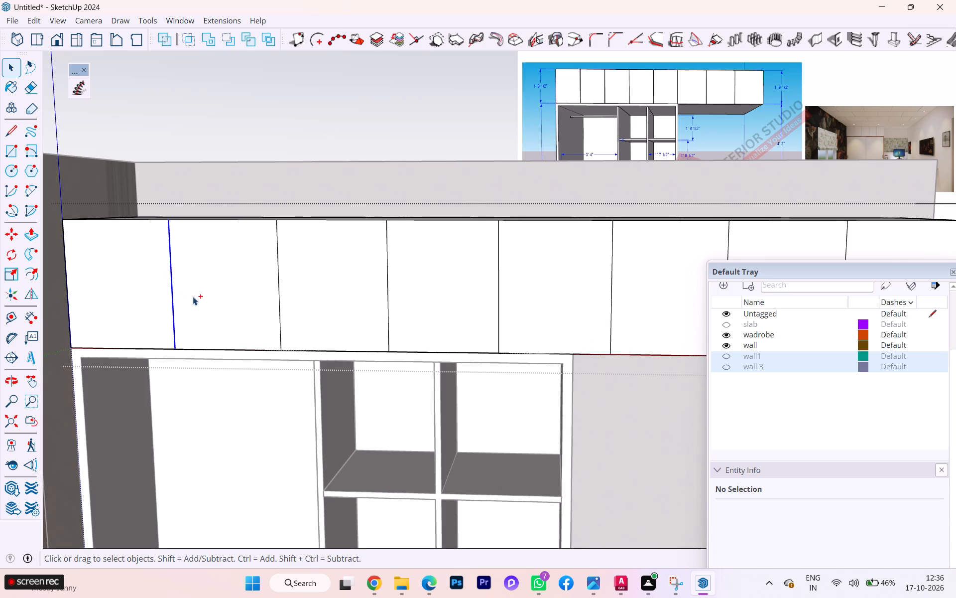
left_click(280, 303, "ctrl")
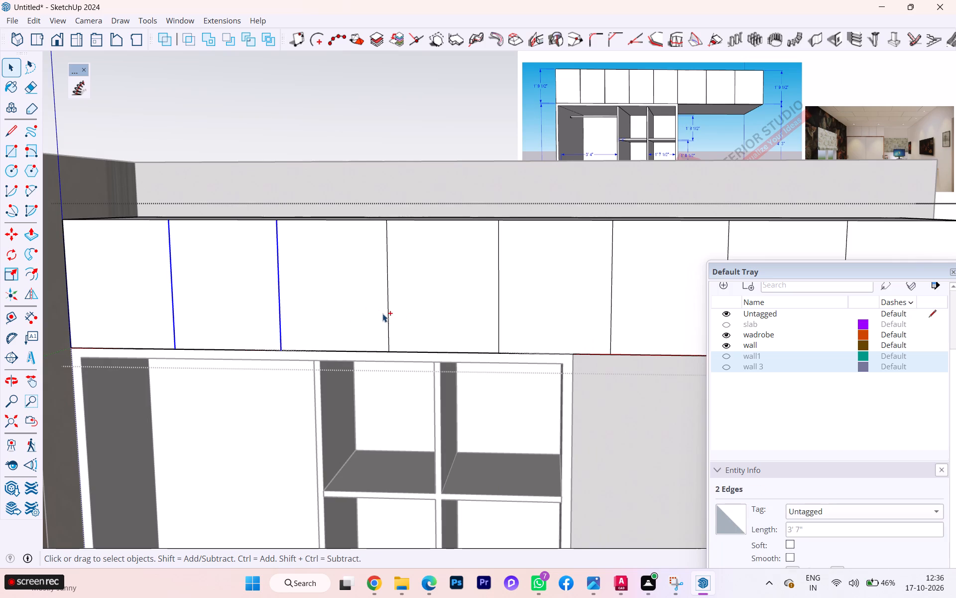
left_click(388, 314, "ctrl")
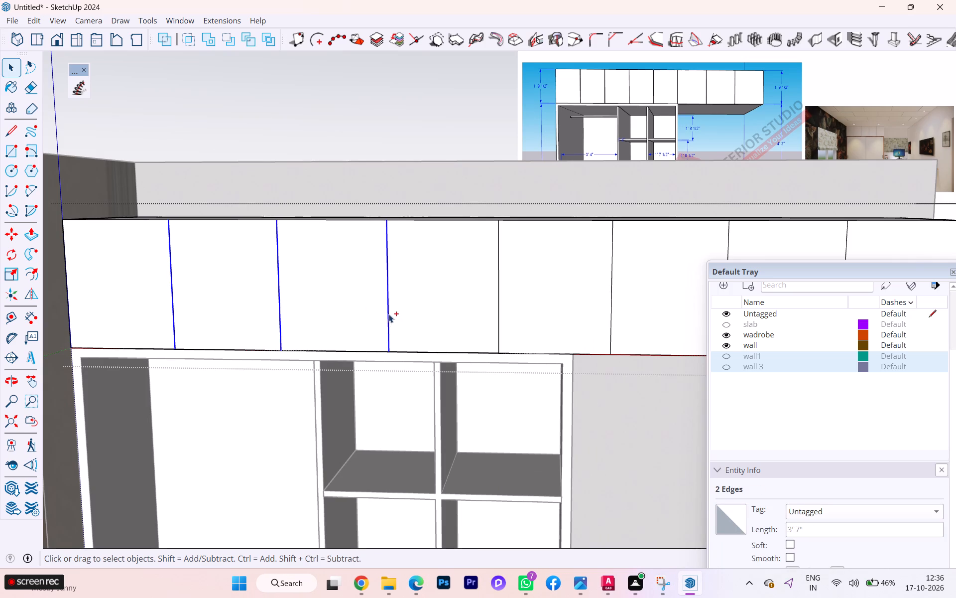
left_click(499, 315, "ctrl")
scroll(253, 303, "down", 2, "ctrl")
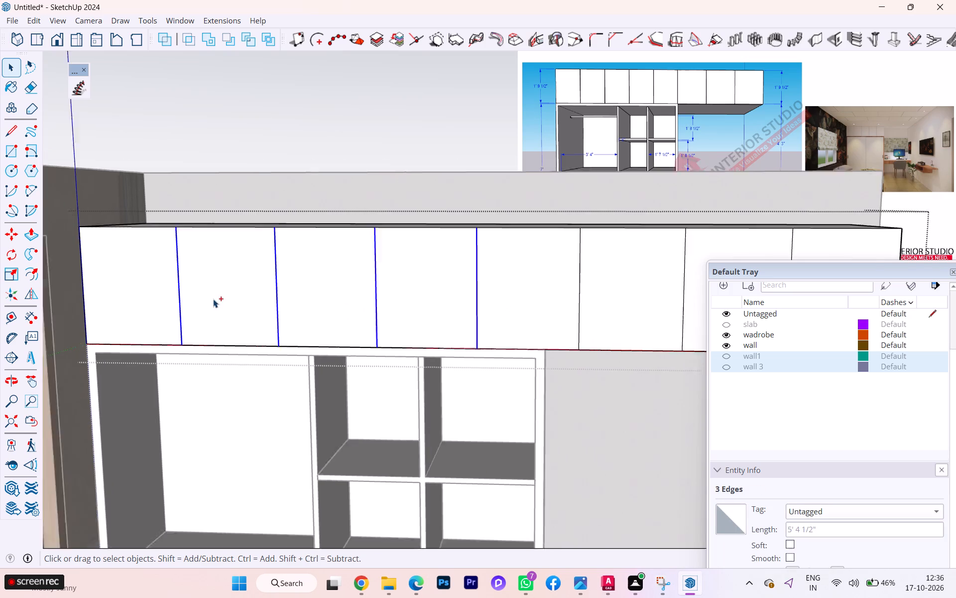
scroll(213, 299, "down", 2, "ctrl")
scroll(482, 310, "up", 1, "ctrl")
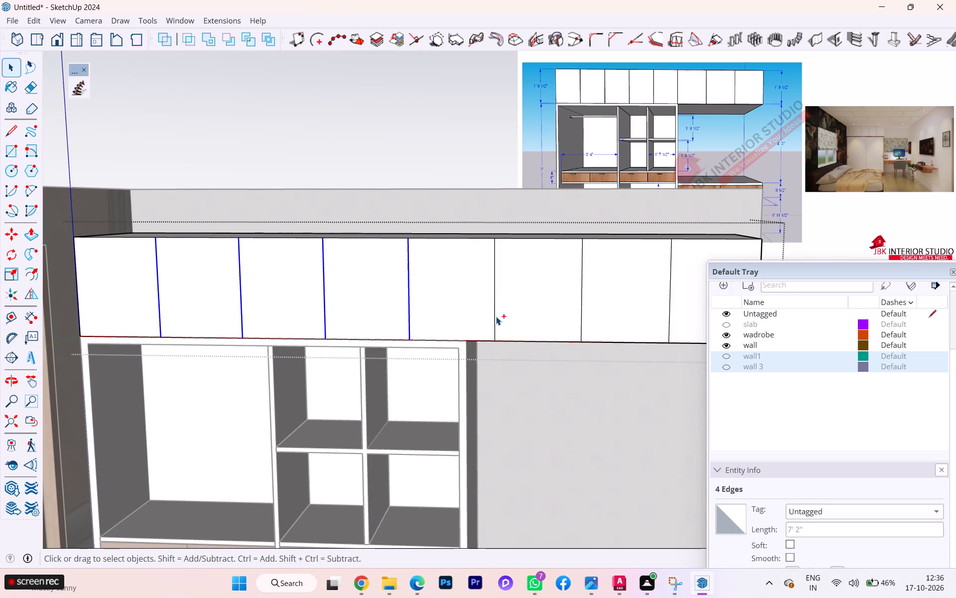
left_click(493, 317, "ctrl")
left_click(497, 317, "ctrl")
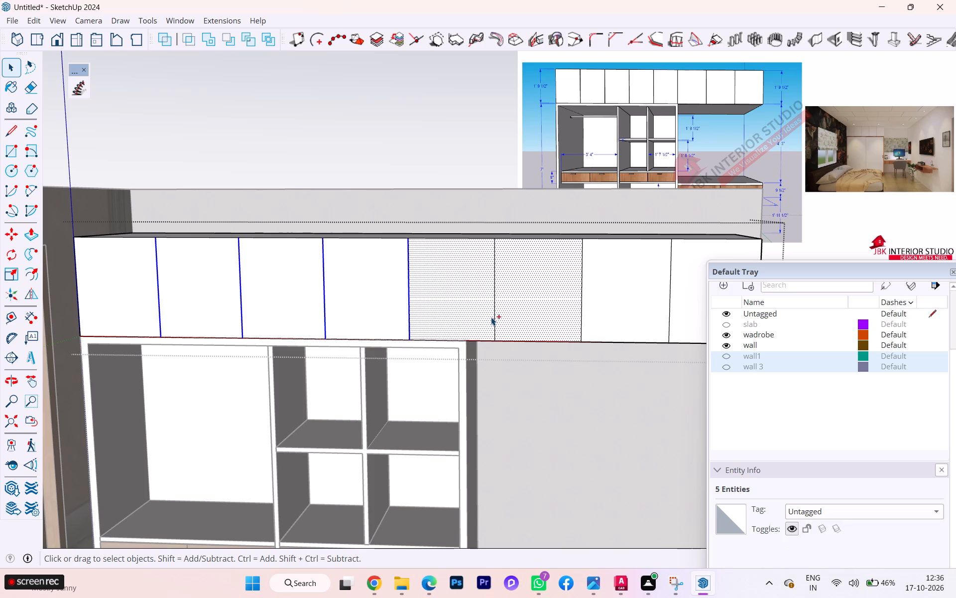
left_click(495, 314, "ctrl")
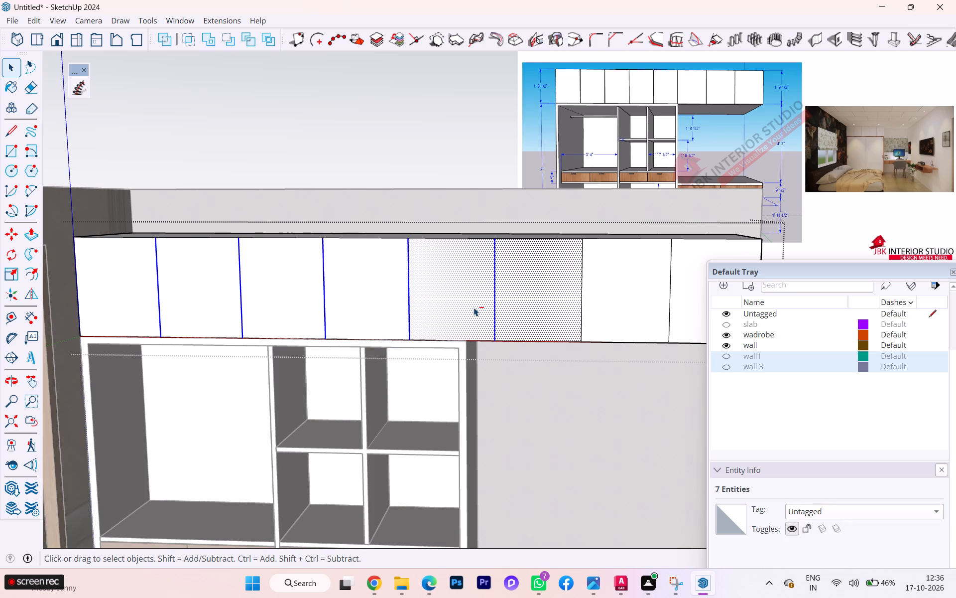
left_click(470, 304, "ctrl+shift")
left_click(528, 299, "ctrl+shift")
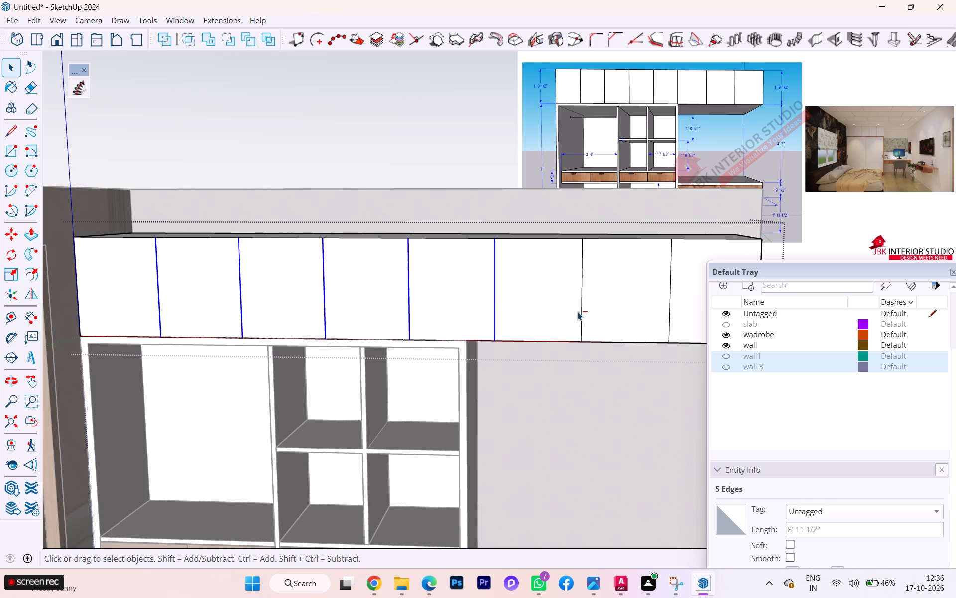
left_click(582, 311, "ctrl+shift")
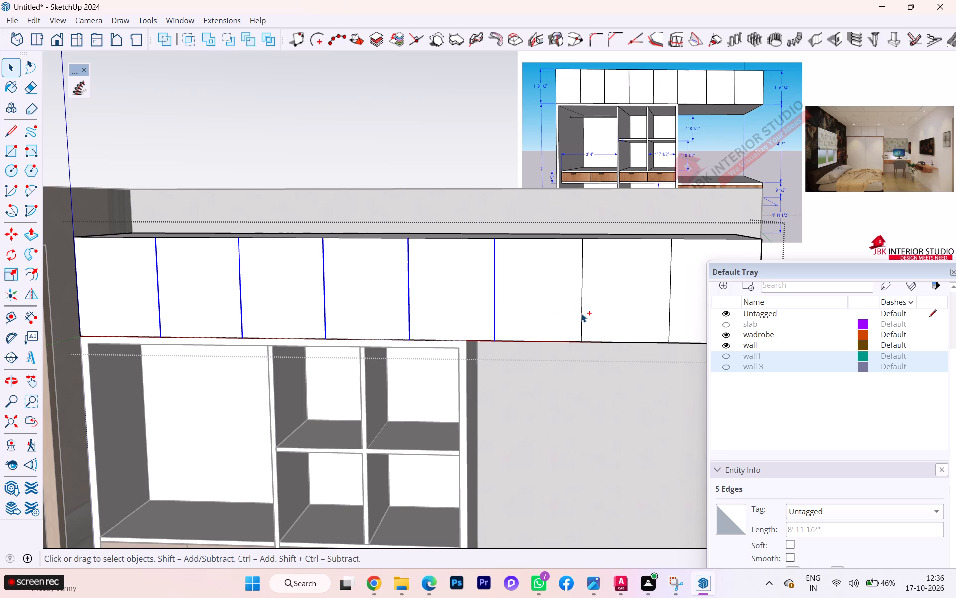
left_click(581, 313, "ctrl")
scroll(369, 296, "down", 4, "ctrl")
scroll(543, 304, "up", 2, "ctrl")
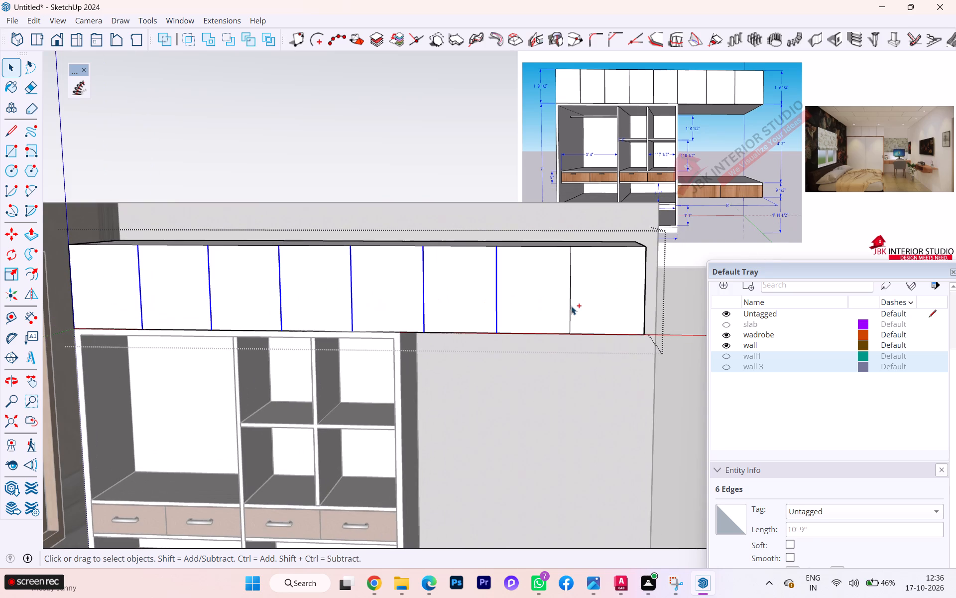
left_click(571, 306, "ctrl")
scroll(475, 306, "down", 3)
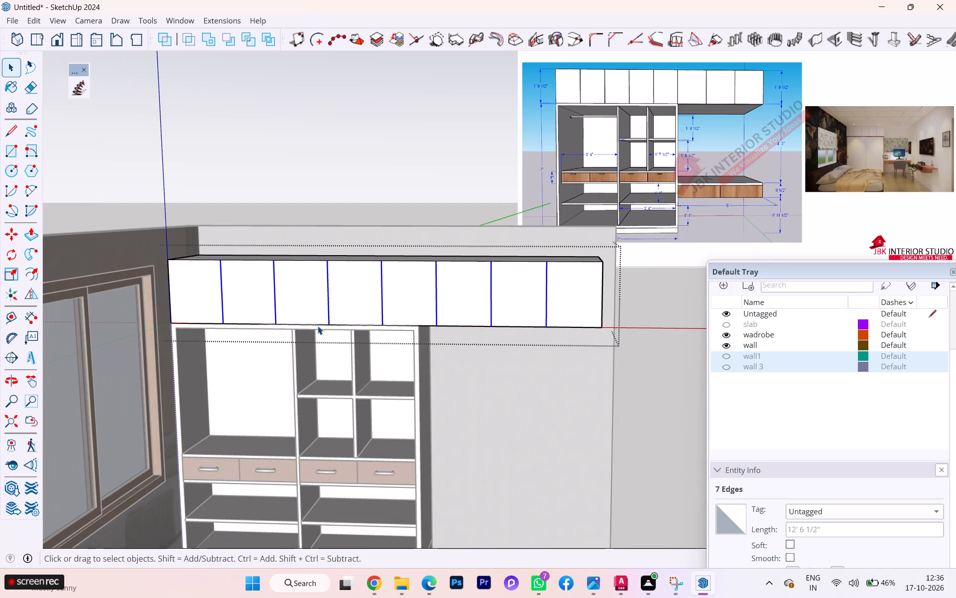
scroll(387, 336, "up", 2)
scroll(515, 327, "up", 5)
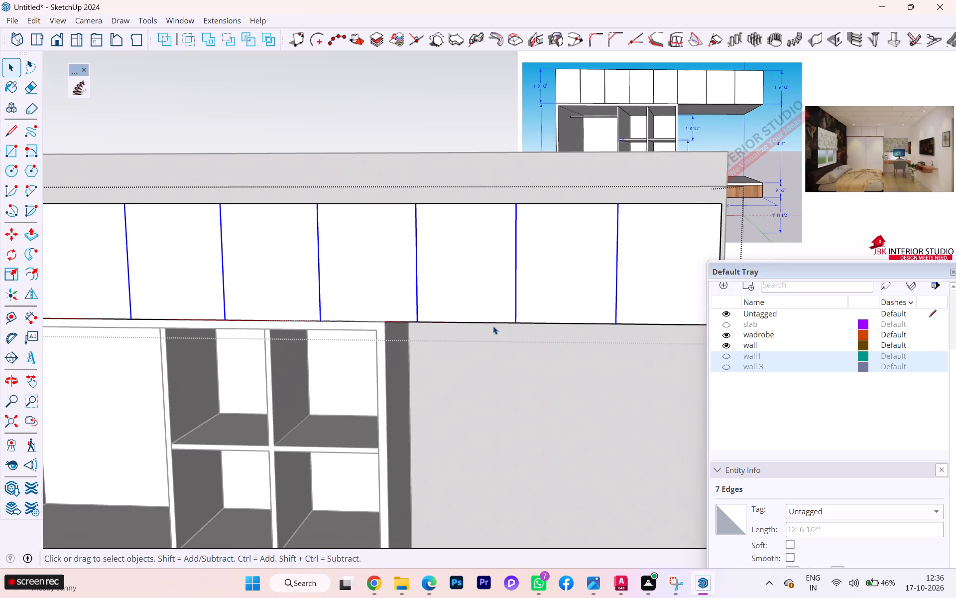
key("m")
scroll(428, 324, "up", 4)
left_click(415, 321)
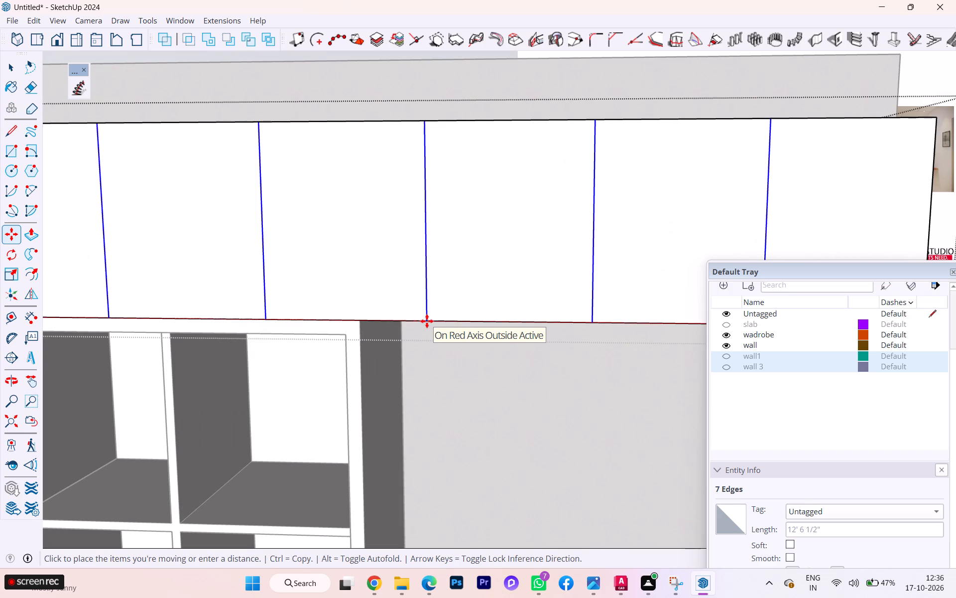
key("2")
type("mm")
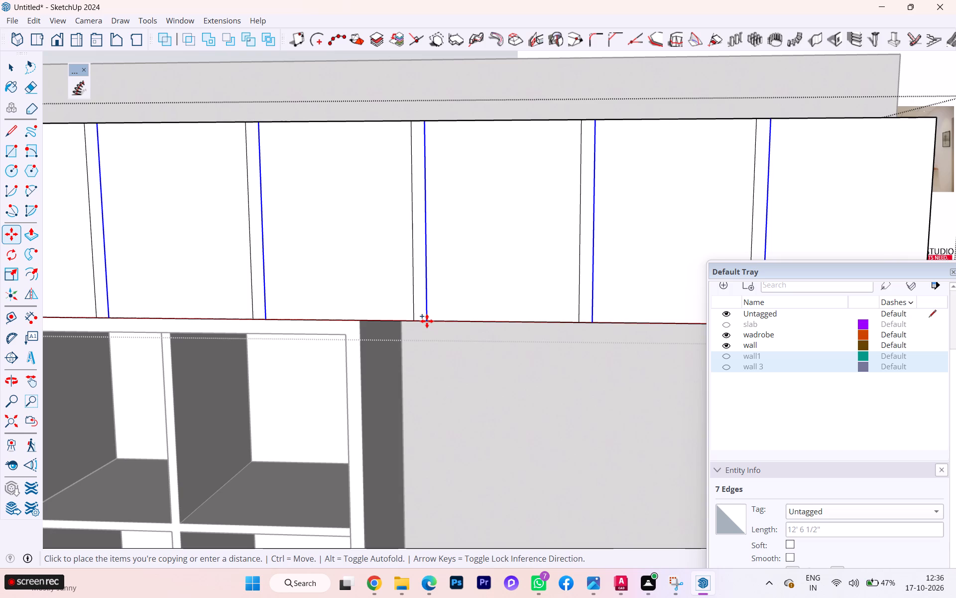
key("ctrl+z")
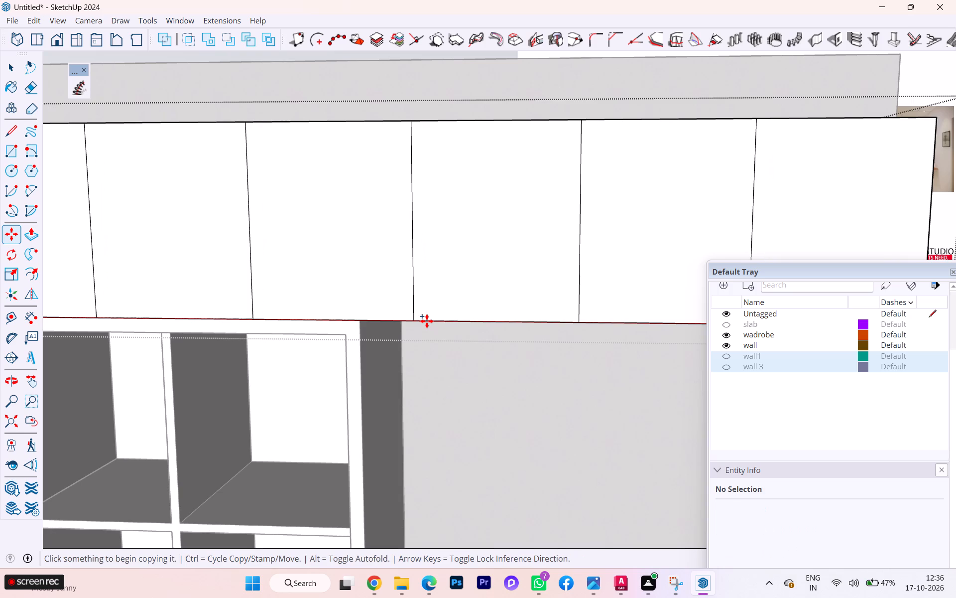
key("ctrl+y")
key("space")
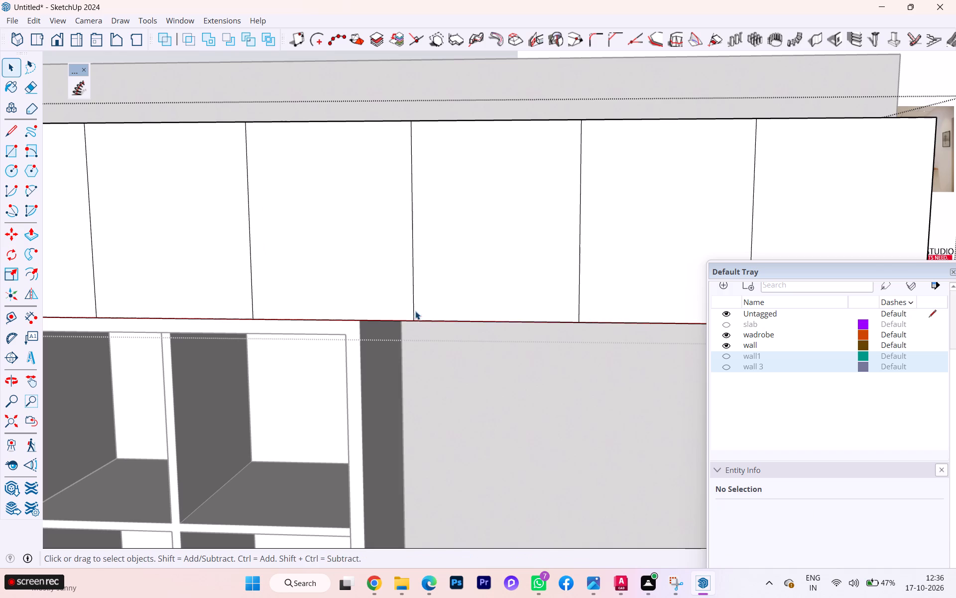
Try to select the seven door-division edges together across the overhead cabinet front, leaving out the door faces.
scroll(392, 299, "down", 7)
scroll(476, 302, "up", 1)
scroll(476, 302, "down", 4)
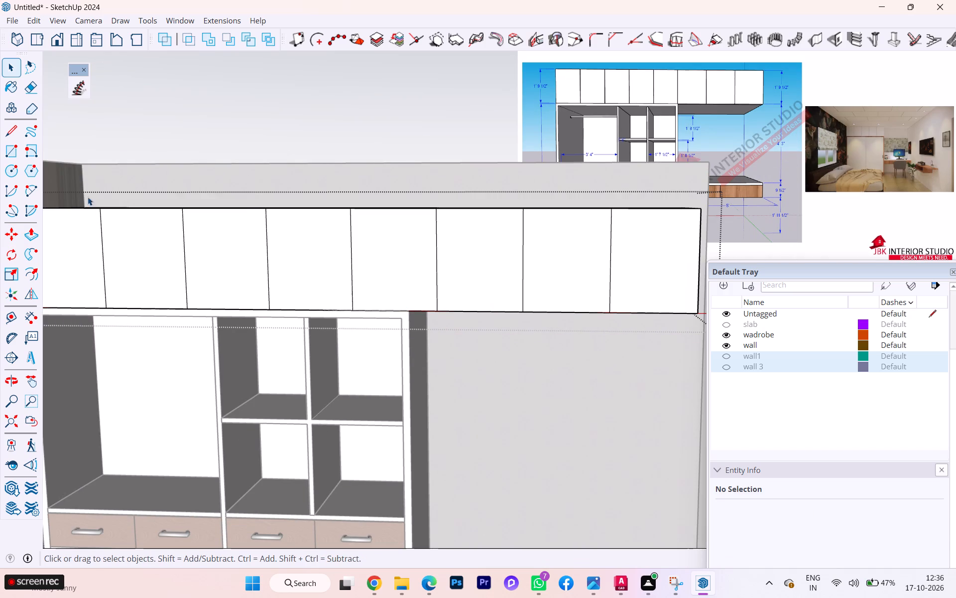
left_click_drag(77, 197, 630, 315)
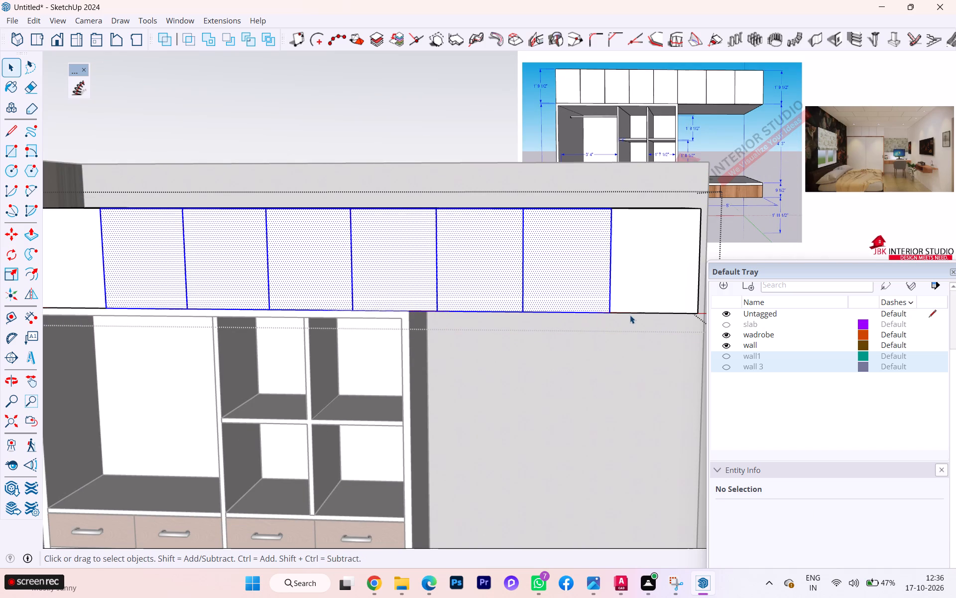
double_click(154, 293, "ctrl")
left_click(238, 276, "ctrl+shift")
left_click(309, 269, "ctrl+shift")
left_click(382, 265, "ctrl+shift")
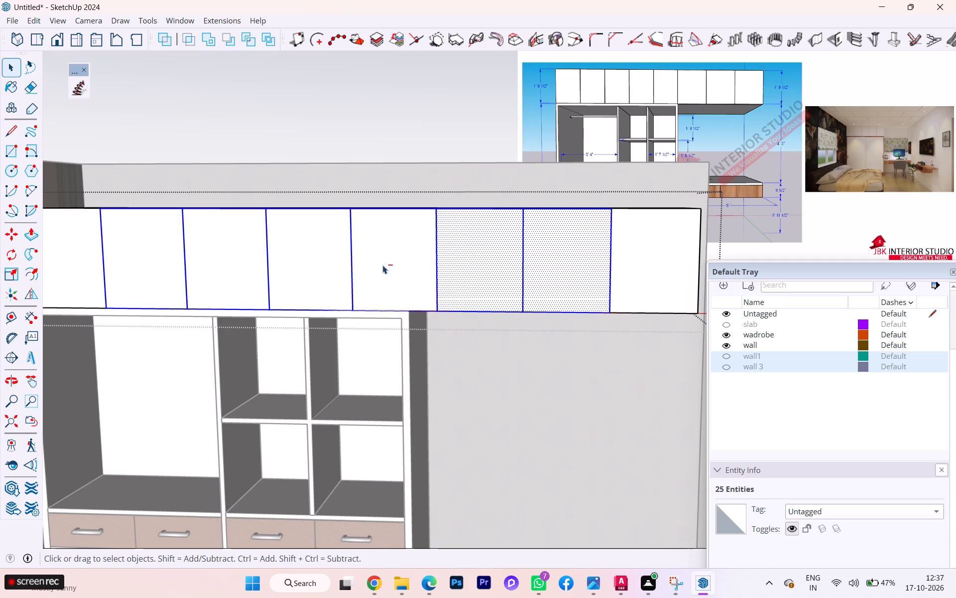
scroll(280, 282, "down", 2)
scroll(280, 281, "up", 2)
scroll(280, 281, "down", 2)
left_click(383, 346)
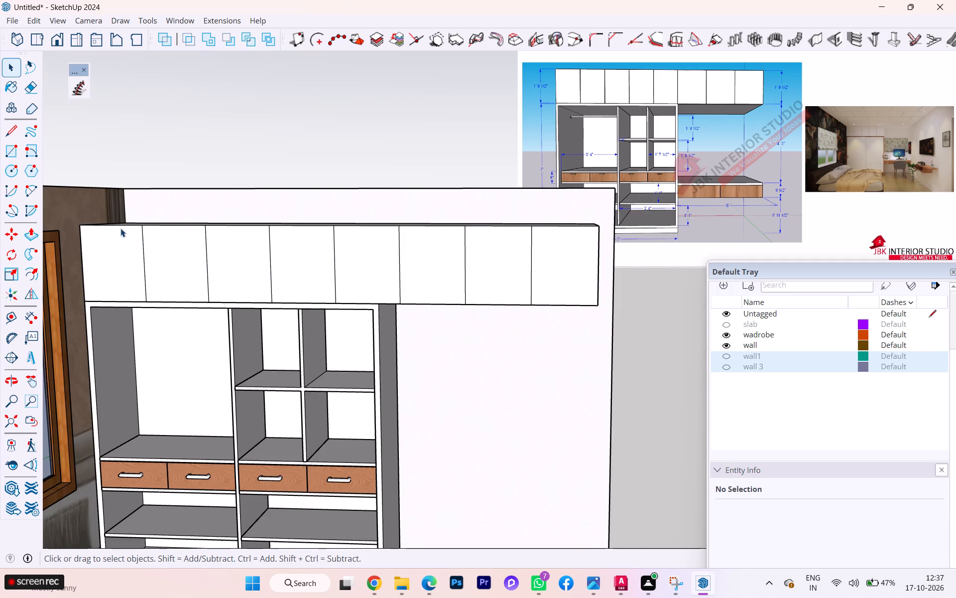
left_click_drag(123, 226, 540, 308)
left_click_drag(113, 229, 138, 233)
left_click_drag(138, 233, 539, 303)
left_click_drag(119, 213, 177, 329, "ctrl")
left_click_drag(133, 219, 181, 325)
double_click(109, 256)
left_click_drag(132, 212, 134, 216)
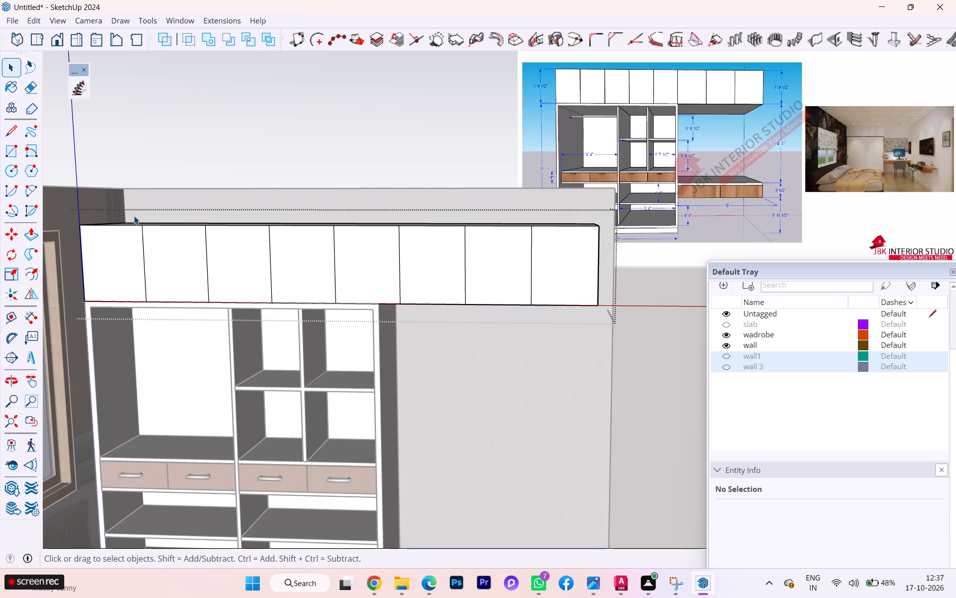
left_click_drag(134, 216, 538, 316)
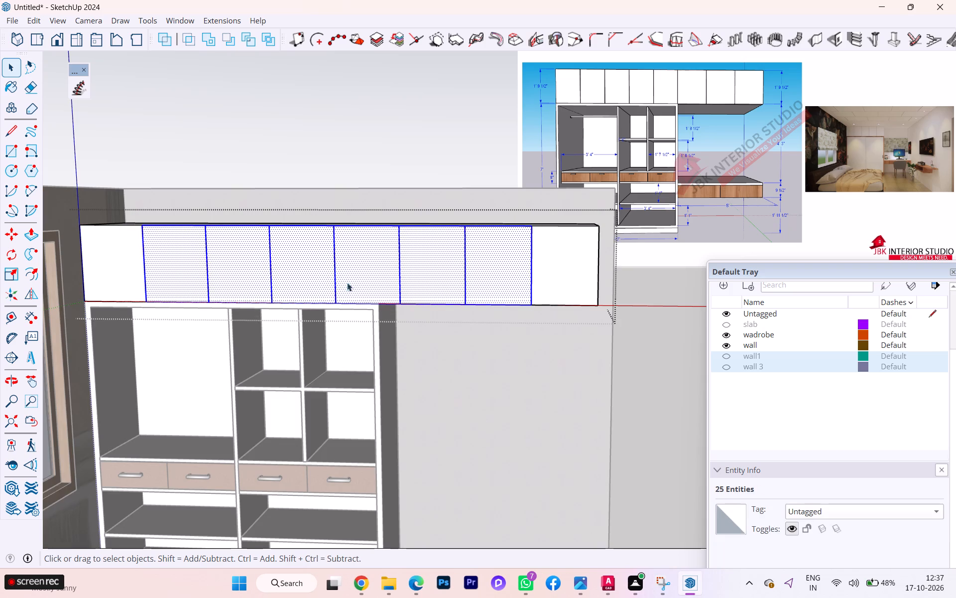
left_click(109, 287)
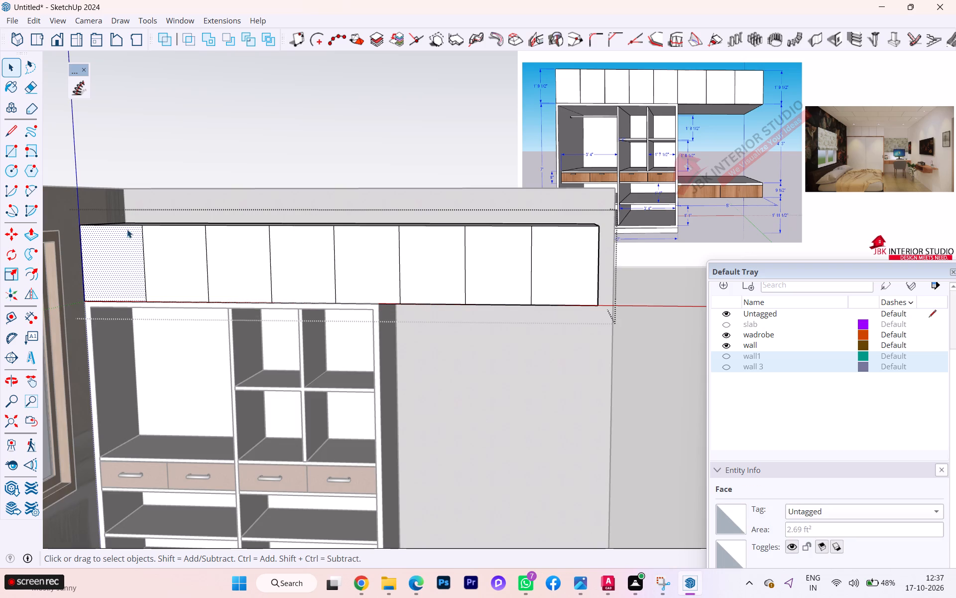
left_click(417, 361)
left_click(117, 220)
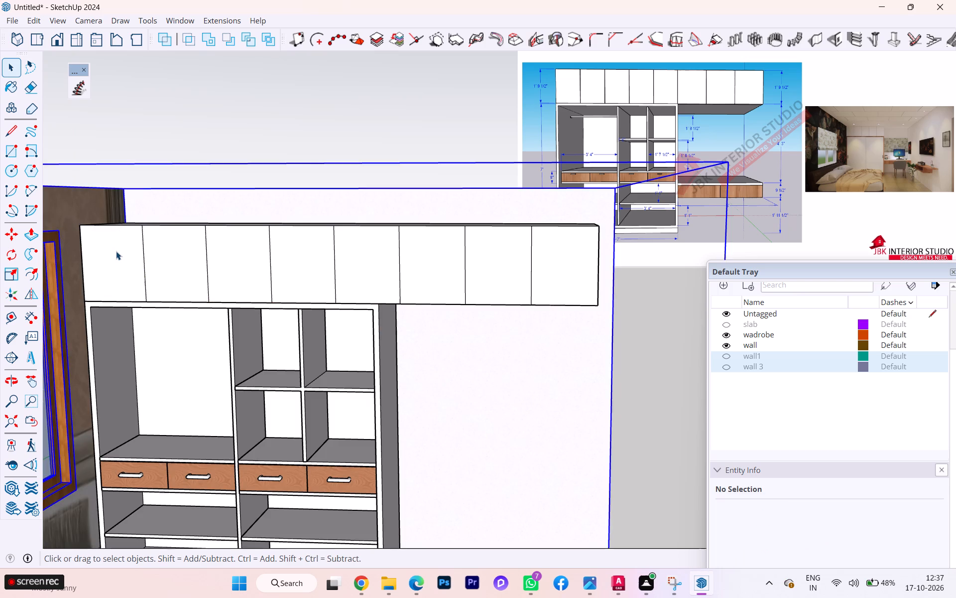
Inside the overhead cabinet group, select the seven door-division edges and move them sideways by 2 mm, away from the window wall.
double_click(116, 251)
left_click_drag(123, 218, 192, 360)
left_click(193, 233, "ctrl")
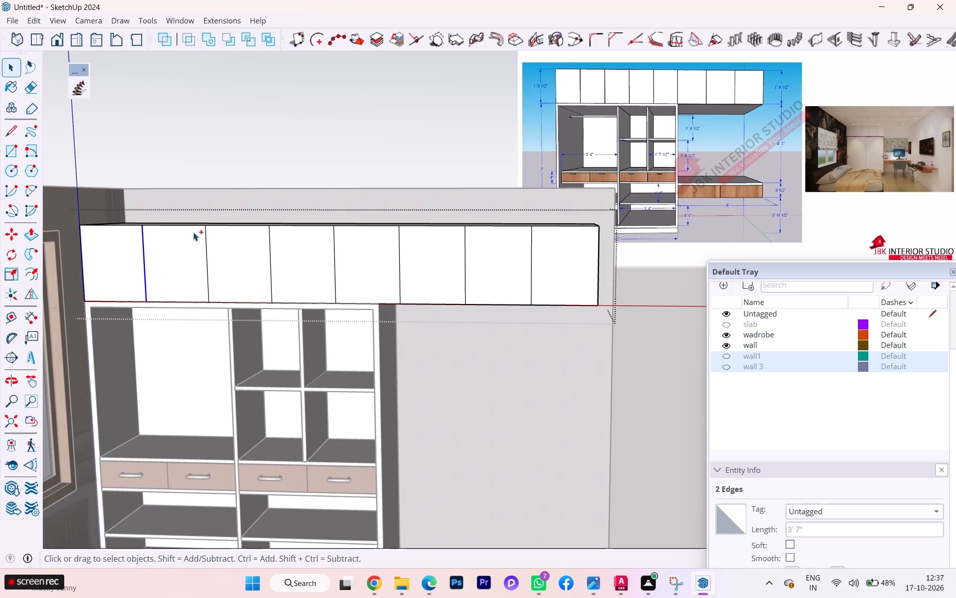
left_click_drag(196, 234, 234, 260, "ctrl")
left_click_drag(174, 201, 239, 320, "ctrl")
left_click_drag(261, 224, 333, 353, "ctrl")
left_click_drag(320, 222, 392, 349, "ctrl")
left_click_drag(389, 226, 445, 352, "ctrl")
left_click_drag(429, 215, 511, 366, "ctrl")
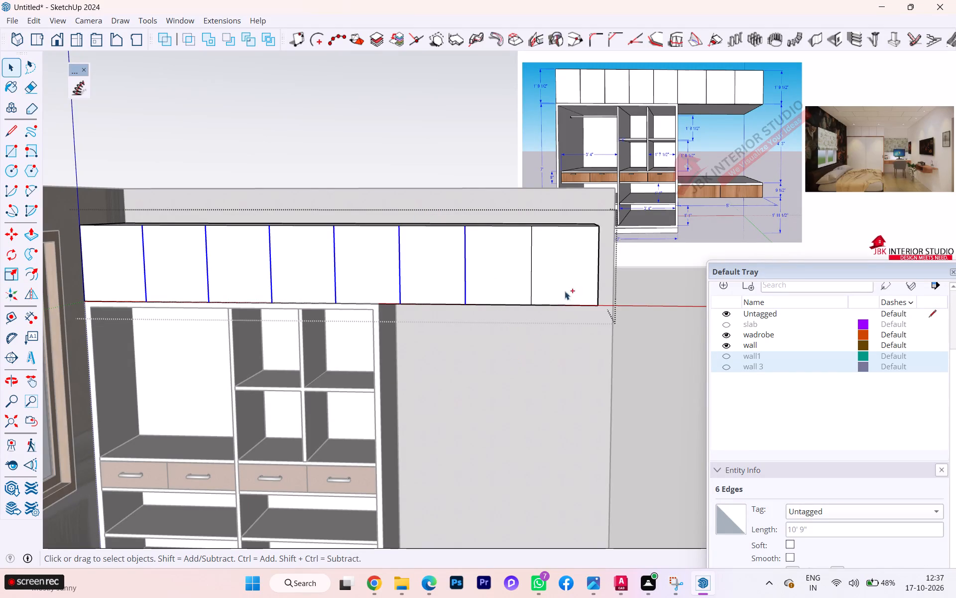
left_click_drag(520, 220, 564, 343, "ctrl")
key("m")
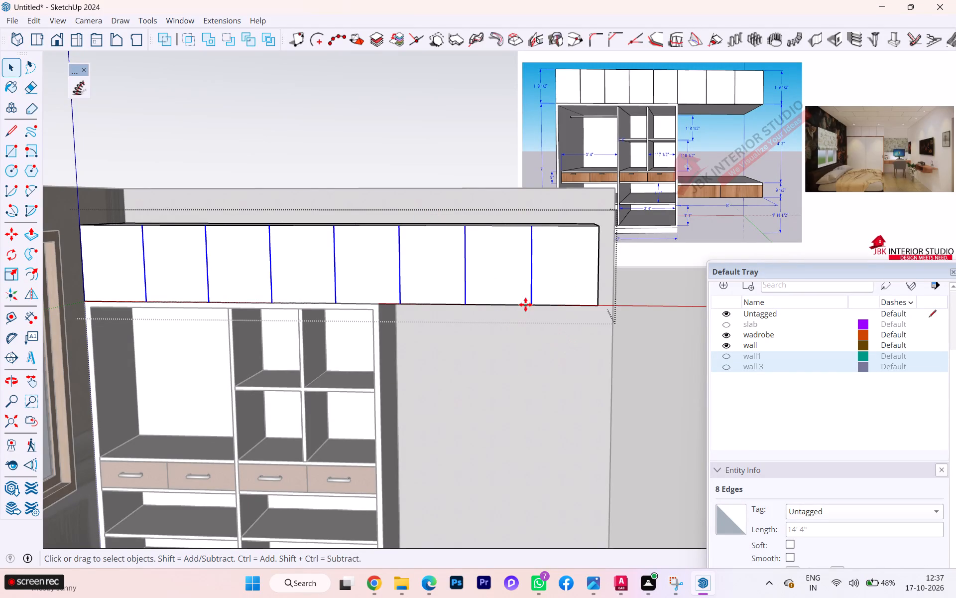
key("Return")
scroll(527, 312, "up", 1)
left_click(529, 301)
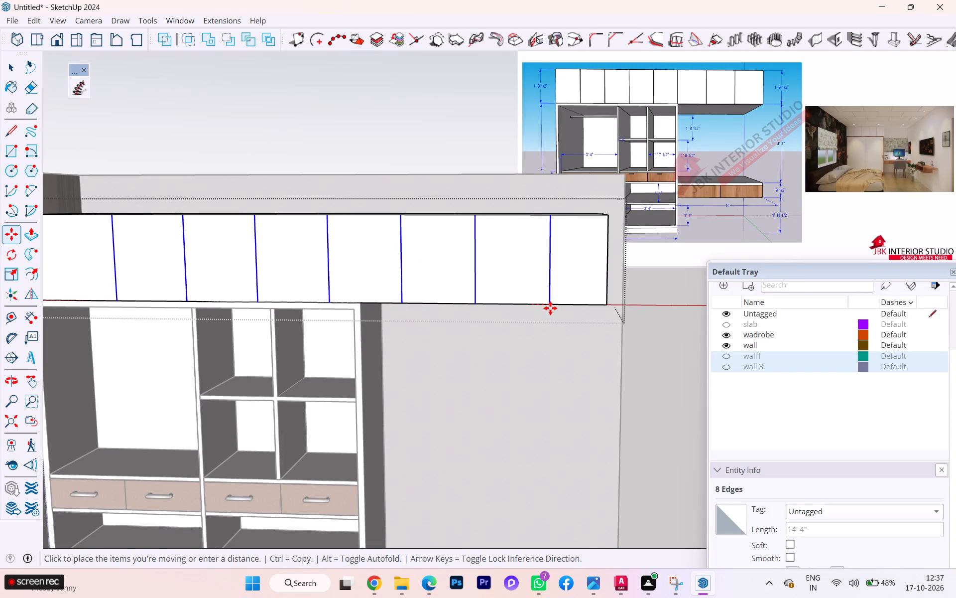
type("2mm")
key("Return")
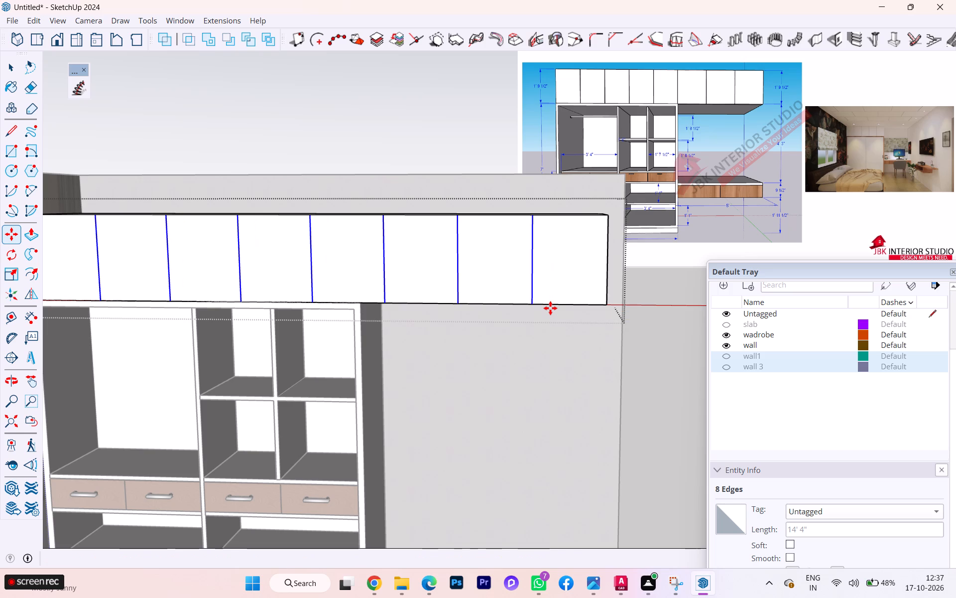
Copy the seven shifted division edges 4 mm back toward the window wall to form narrow gaps between the doors.
scroll(534, 299, "up", 2)
left_click(529, 304)
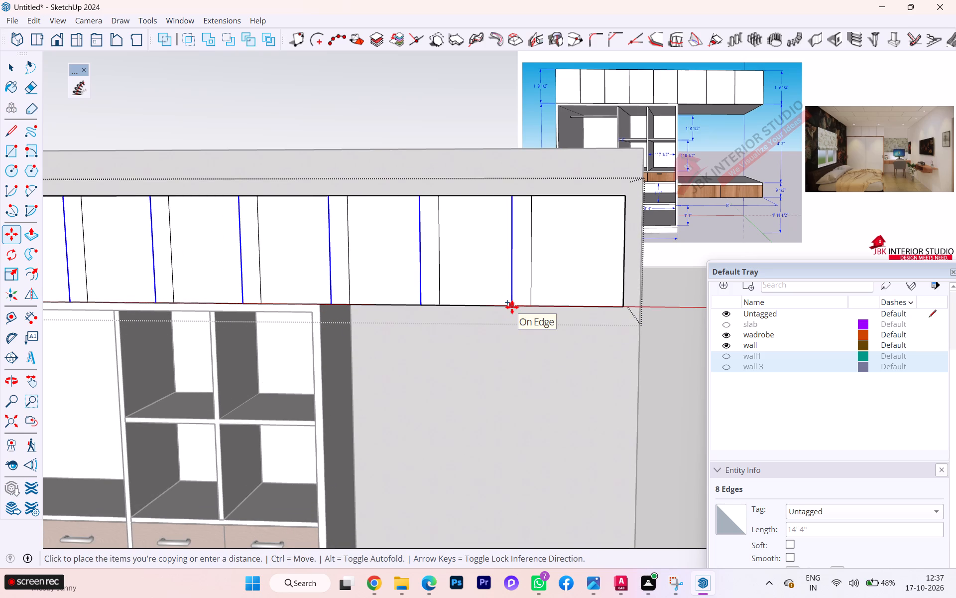
type("4,")
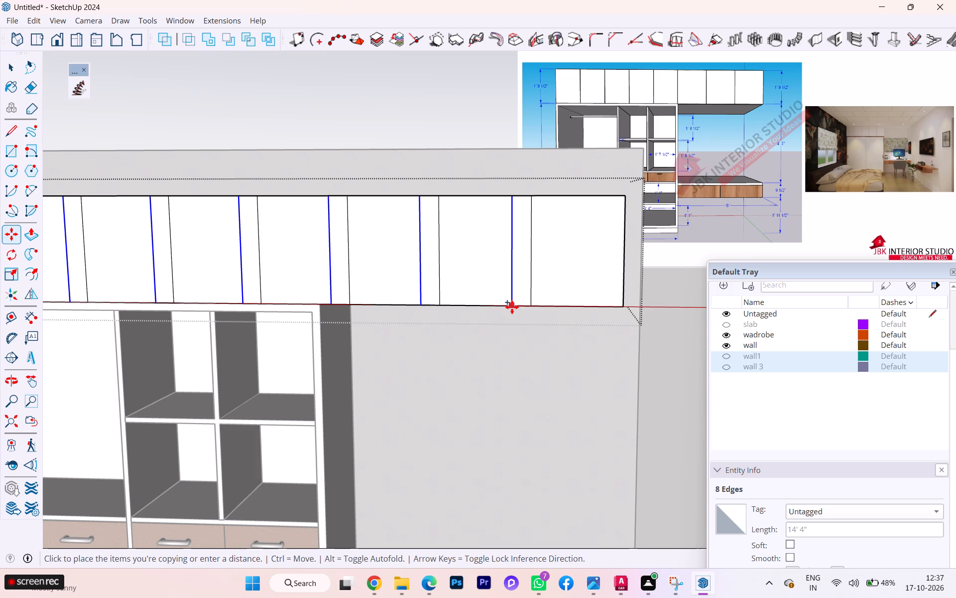
key("BackSpace")
type("mm")
key("Return")
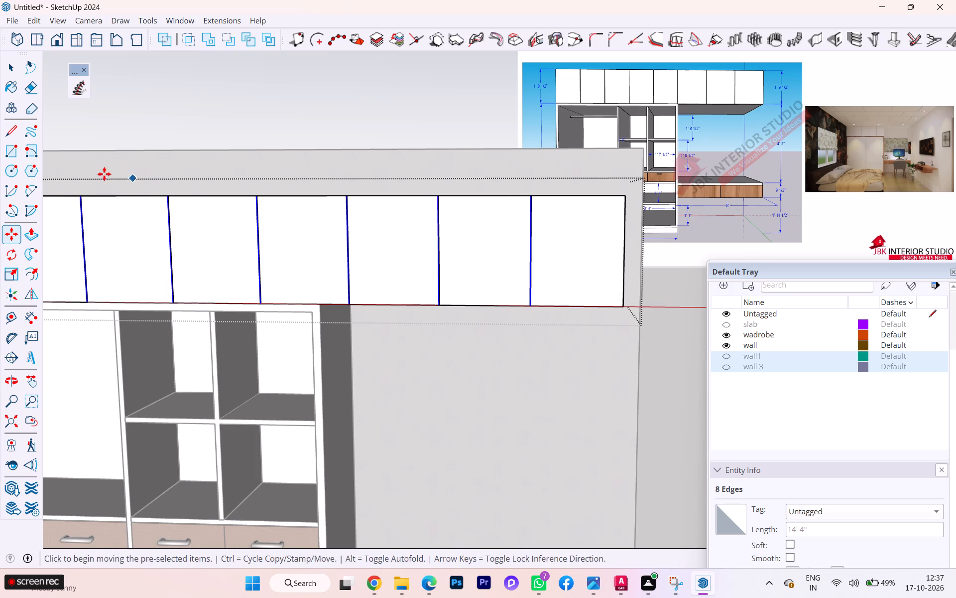
Examine the narrow gap strips between the overhead cabinet doors up close and from above.
left_click(15, 69)
scroll(655, 188, "up", 2)
scroll(530, 203, "up", 3)
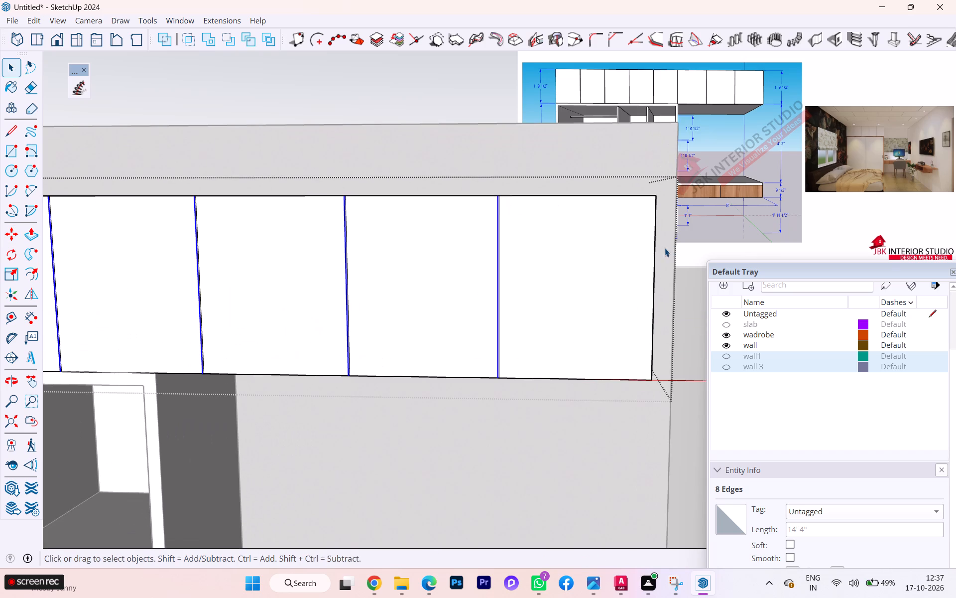
scroll(518, 205, "up", 3)
scroll(517, 204, "down", 1)
scroll(517, 204, "up", 2)
left_click(742, 239)
scroll(549, 217, "up", 3)
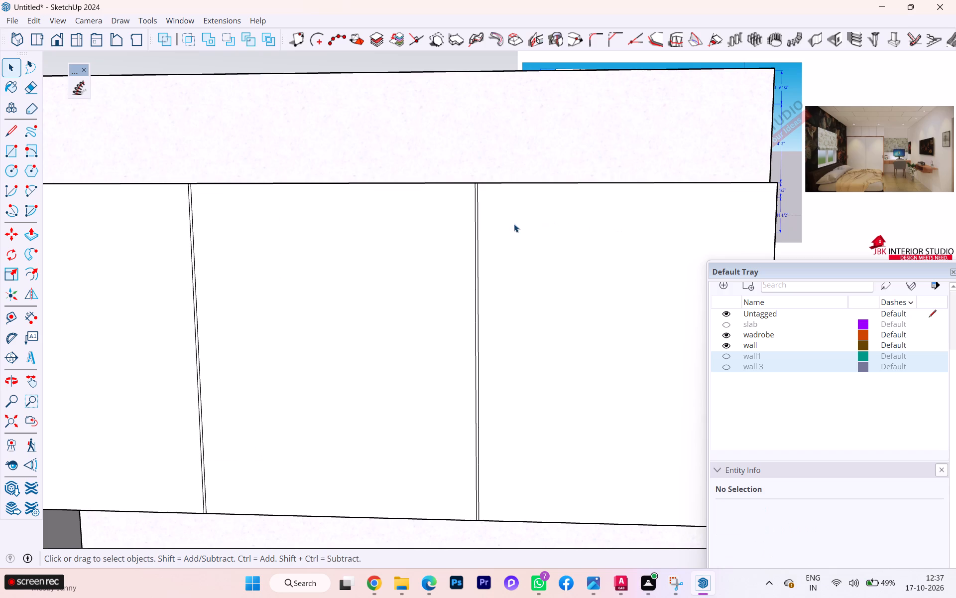
double_click(514, 224)
middle_click_drag(492, 213, 492, 315)
scroll(461, 283, "up", 9)
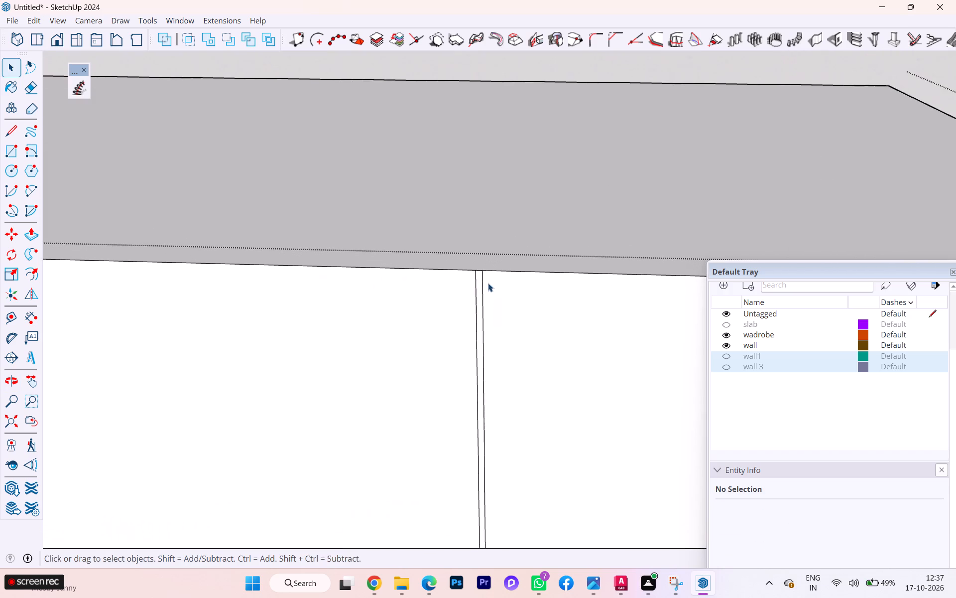
scroll(445, 262, "down", 4)
scroll(431, 253, "up", 3)
scroll(431, 253, "down", 2)
scroll(431, 253, "up", 1)
scroll(431, 253, "down", 1)
scroll(432, 260, "up", 2)
scroll(432, 260, "down", 5)
scroll(433, 260, "up", 2)
scroll(433, 260, "down", 2)
scroll(433, 260, "up", 1)
scroll(461, 260, "down", 2)
scroll(473, 264, "up", 2)
scroll(480, 267, "down", 9)
scroll(510, 279, "up", 2)
scroll(510, 279, "down", 5)
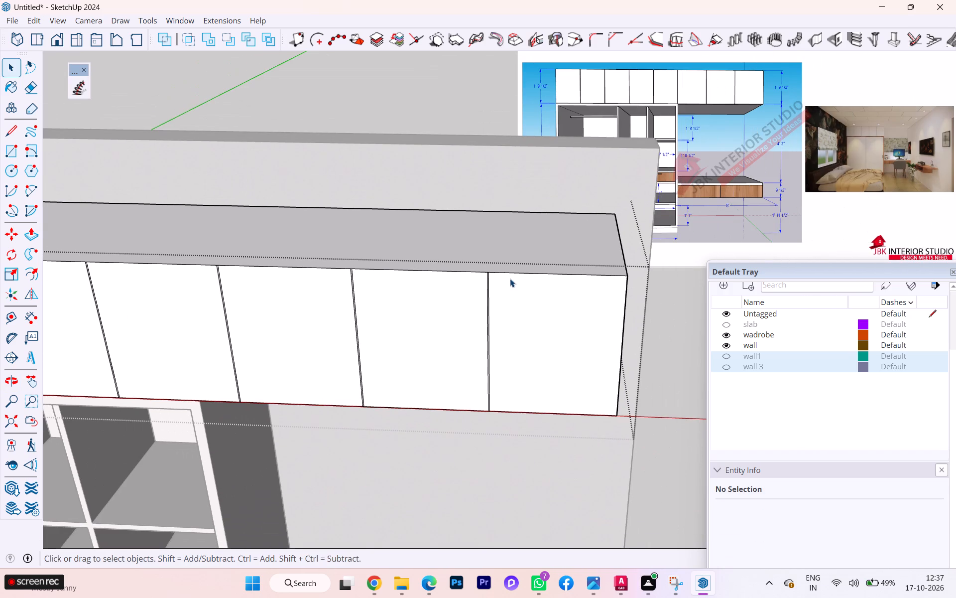
scroll(474, 276, "down", 1)
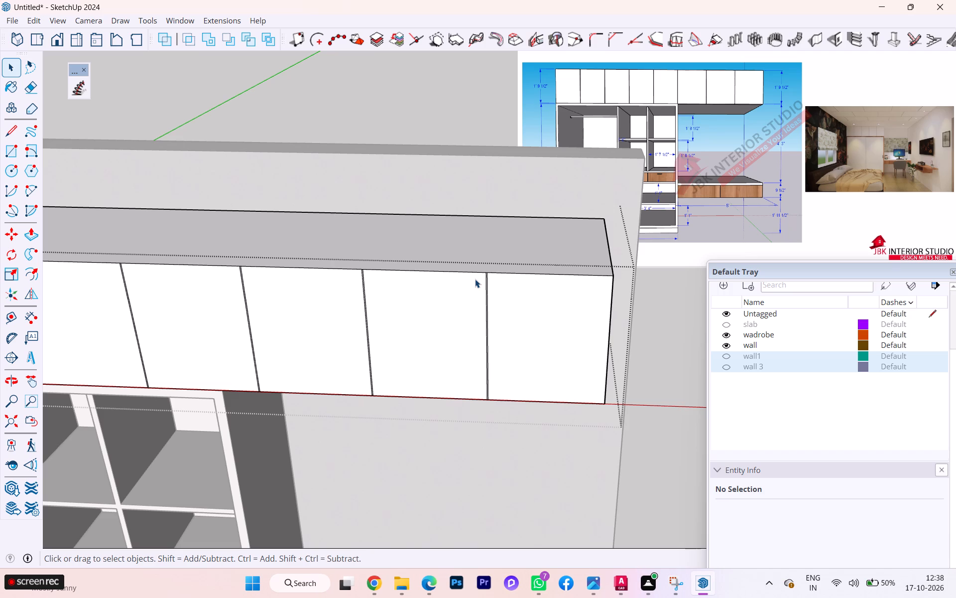
scroll(475, 279, "down", 8)
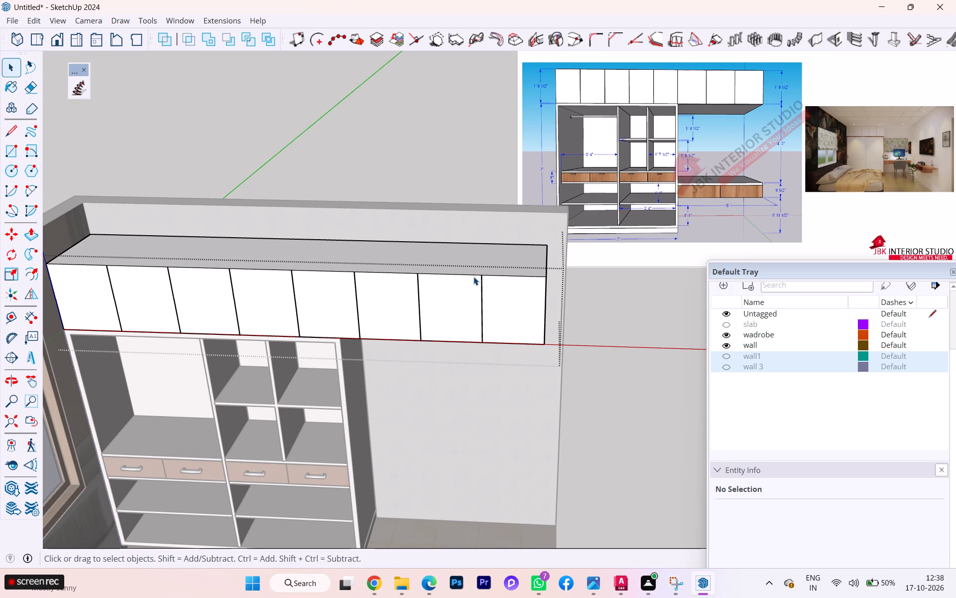
scroll(446, 278, "down", 2)
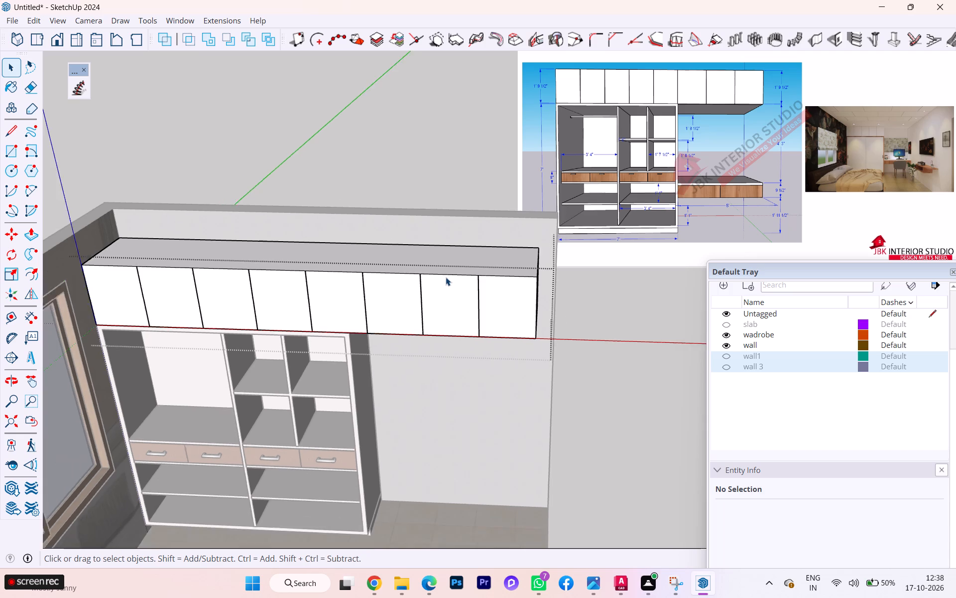
scroll(446, 277, "down", 1)
middle_click_drag(446, 277, 439, 259)
scroll(430, 270, "up", 2)
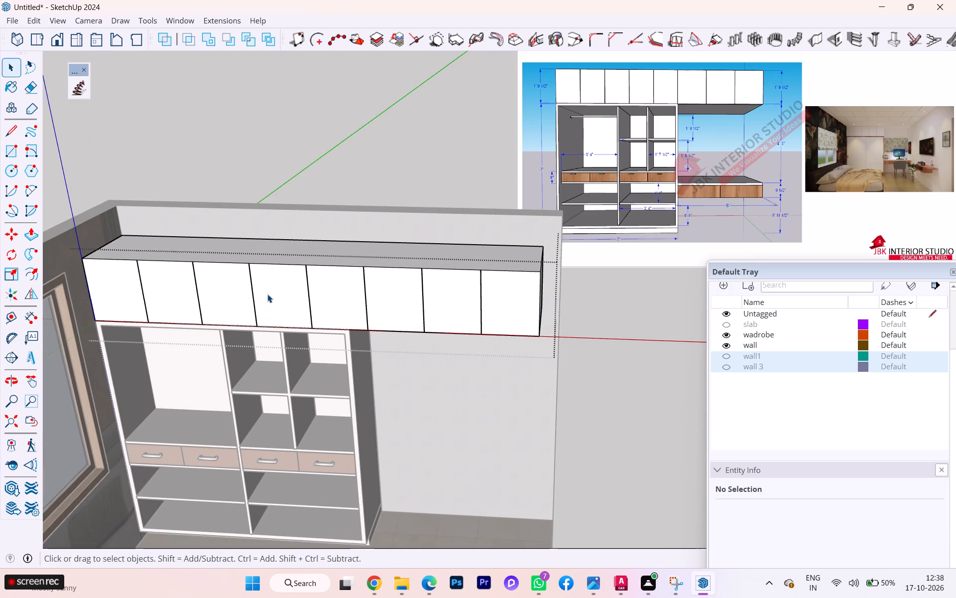
key("ctrl+z")
key("ctrl+z")
Select all seven narrow gap strips between the overhead doors together with their edges, and hide them.
left_click_drag(120, 241, 187, 344)
left_click_drag(175, 245, 240, 386, "ctrl")
left_click_drag(238, 252, 289, 371, "ctrl")
left_click_drag(301, 256, 338, 331, "ctrl")
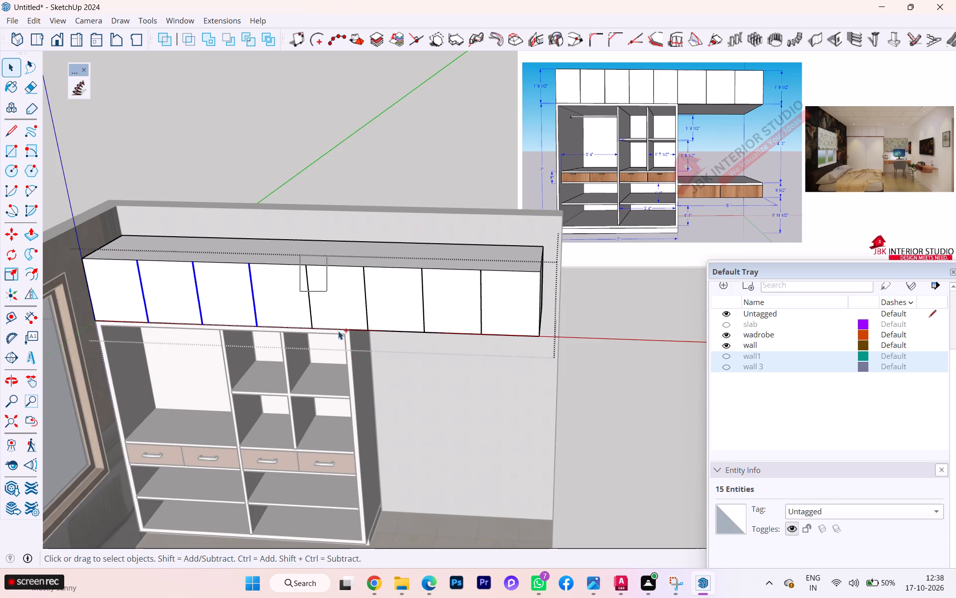
left_click_drag(338, 331, 348, 381, "ctrl")
left_click_drag(354, 251, 400, 379, "ctrl")
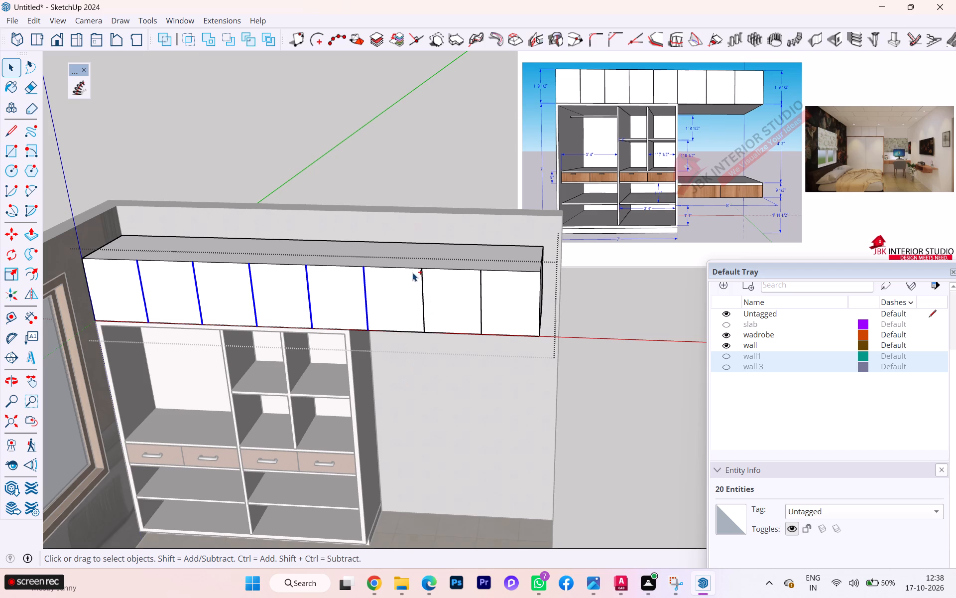
left_click_drag(416, 265, 453, 394, "ctrl")
left_click_drag(470, 268, 511, 421, "ctrl")
scroll(392, 310, "up", 2)
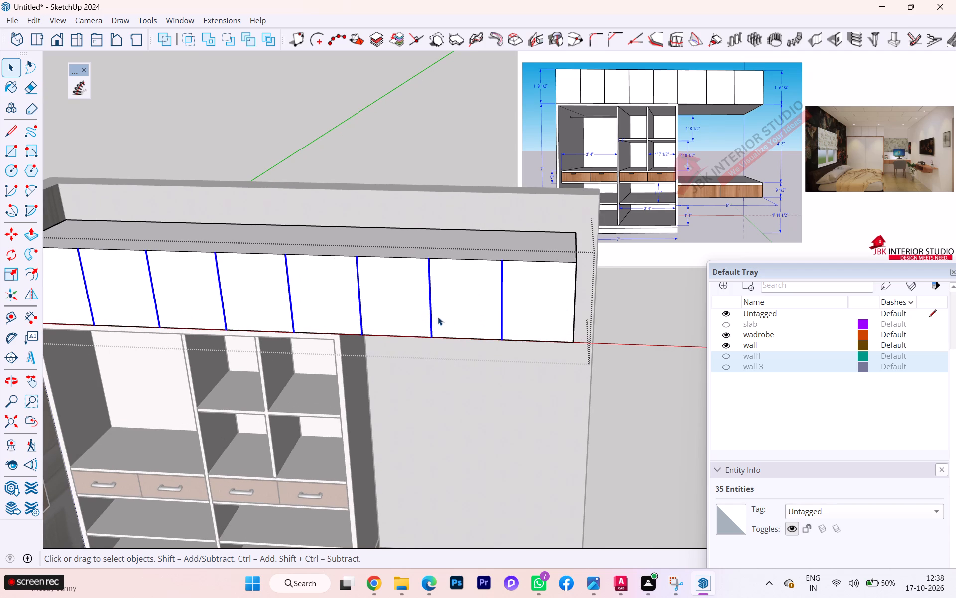
scroll(421, 318, "up", 1)
scroll(292, 321, "up", 2)
scroll(244, 259, "up", 4)
scroll(303, 254, "up", 2)
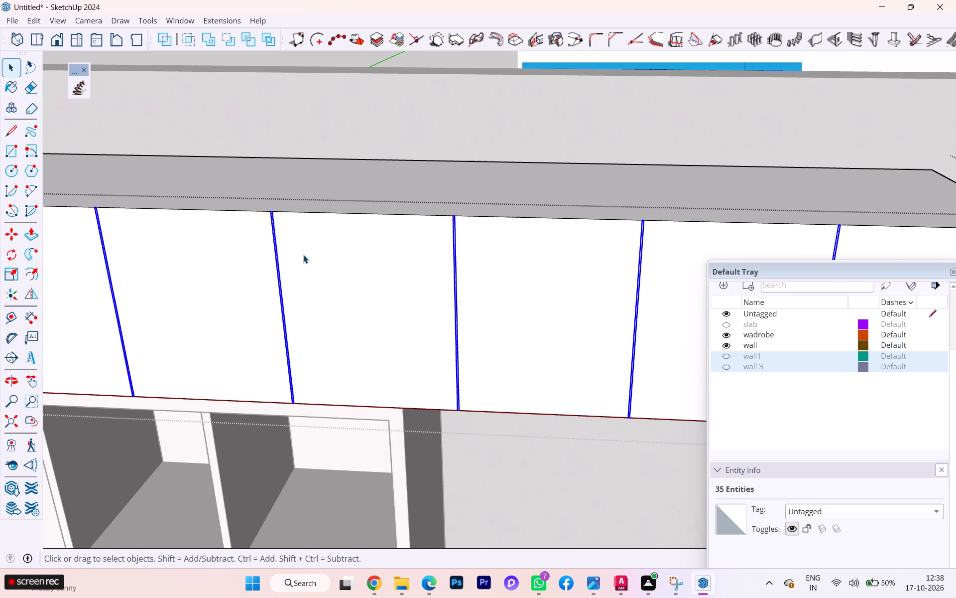
scroll(296, 269, "down", 1)
scroll(273, 268, "up", 1)
scroll(273, 267, "down", 1)
scroll(273, 267, "up", 3)
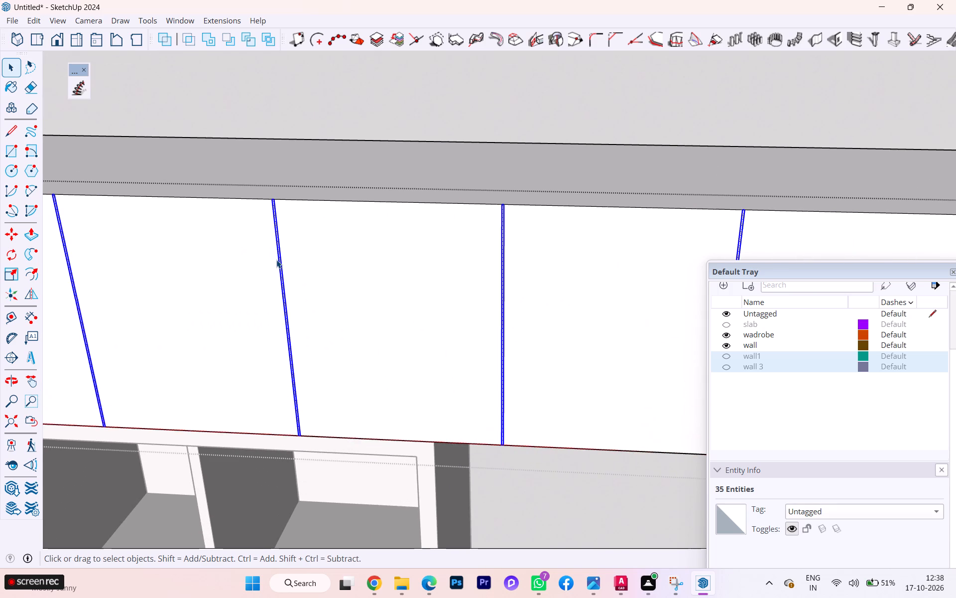
scroll(276, 260, "down", 3)
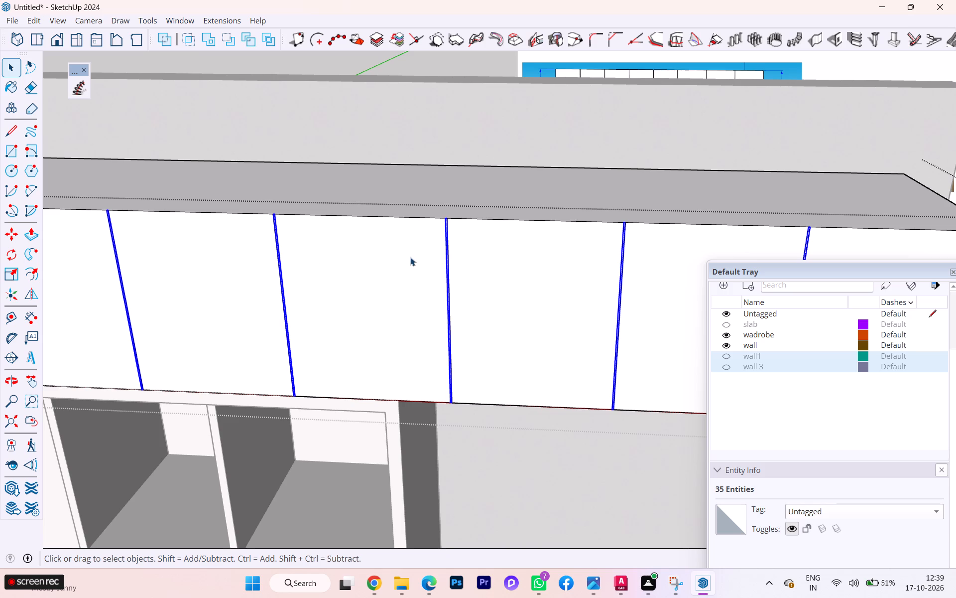
scroll(410, 257, "down", 3)
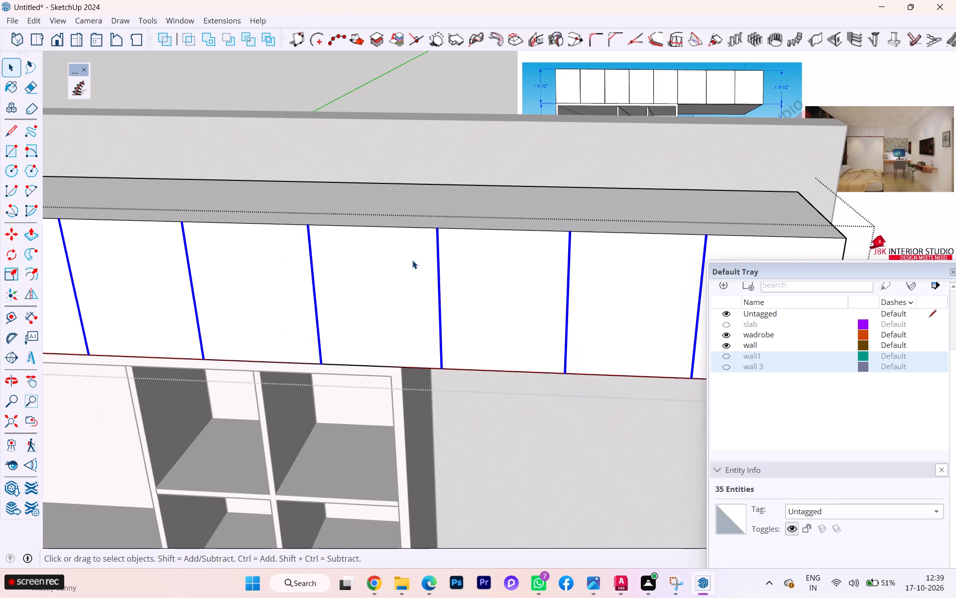
scroll(412, 260, "down", 2)
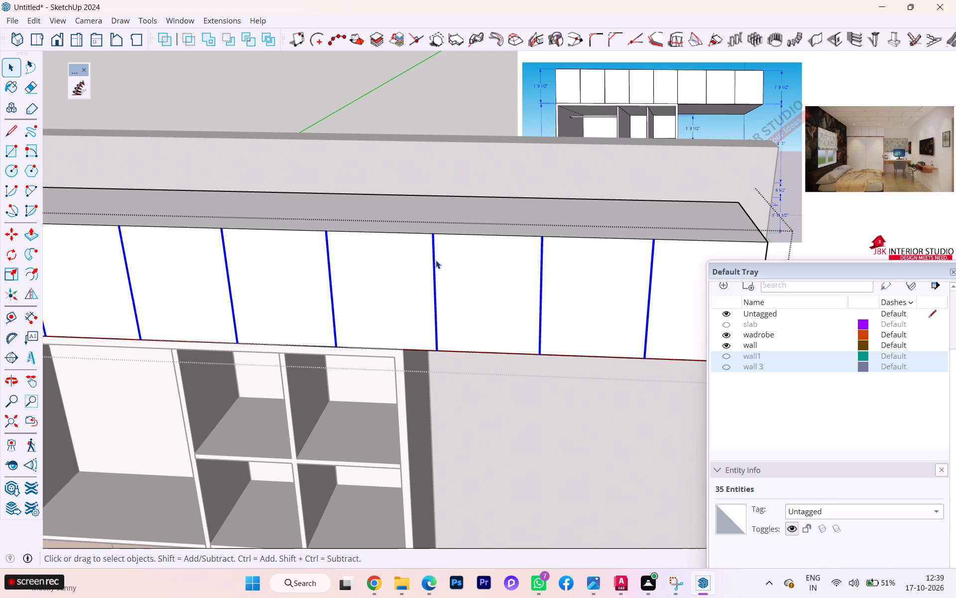
right_click(435, 261)
left_click(493, 42)
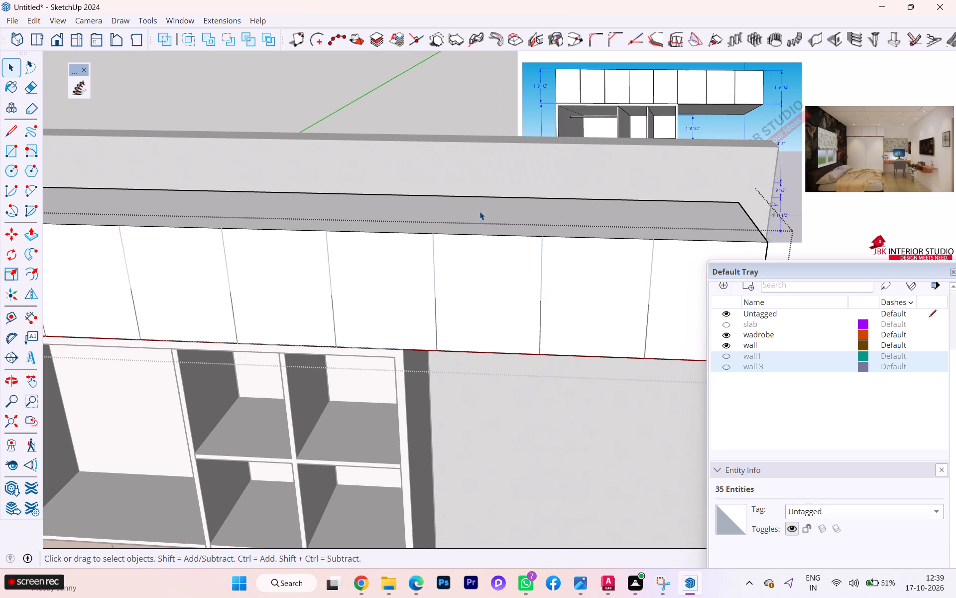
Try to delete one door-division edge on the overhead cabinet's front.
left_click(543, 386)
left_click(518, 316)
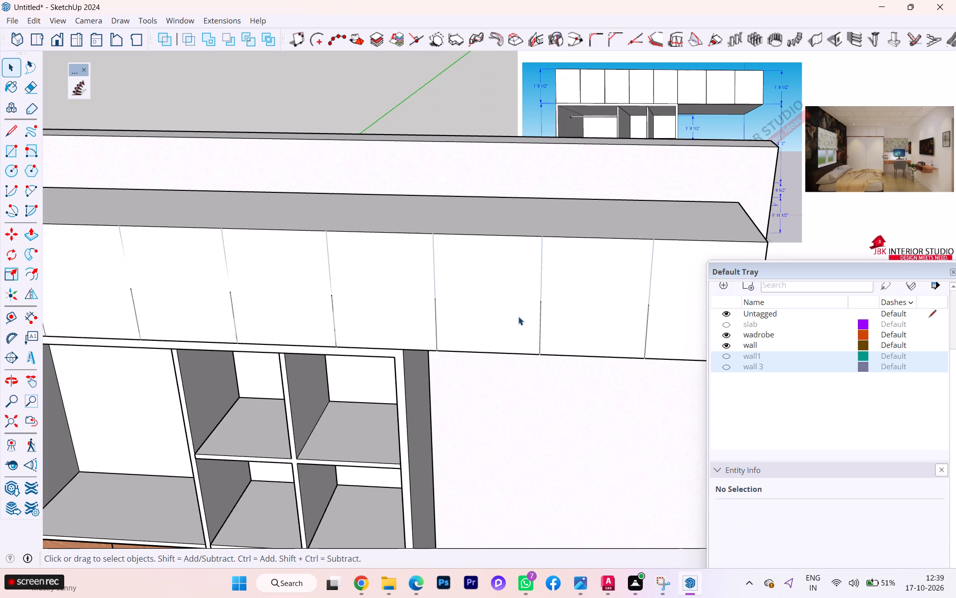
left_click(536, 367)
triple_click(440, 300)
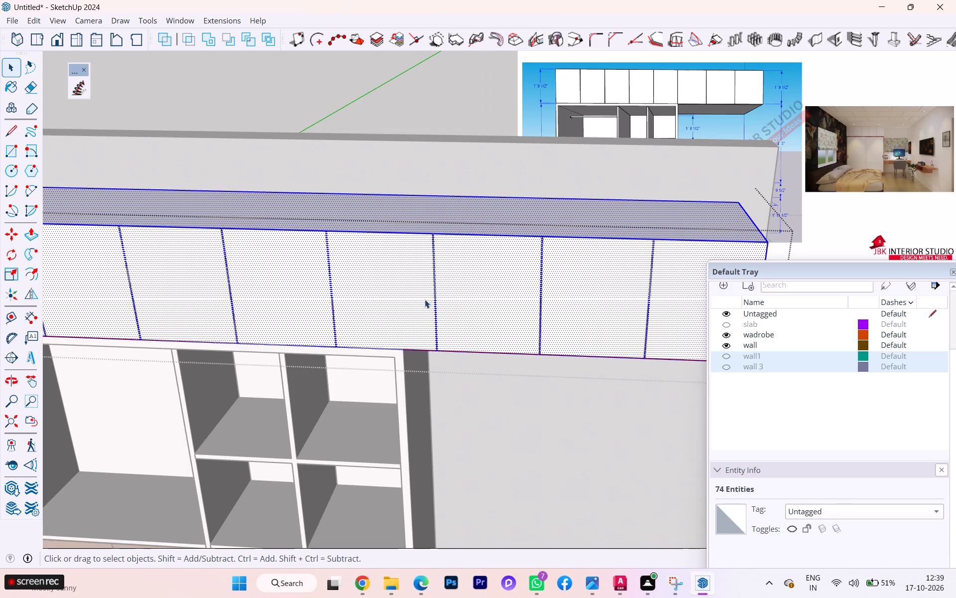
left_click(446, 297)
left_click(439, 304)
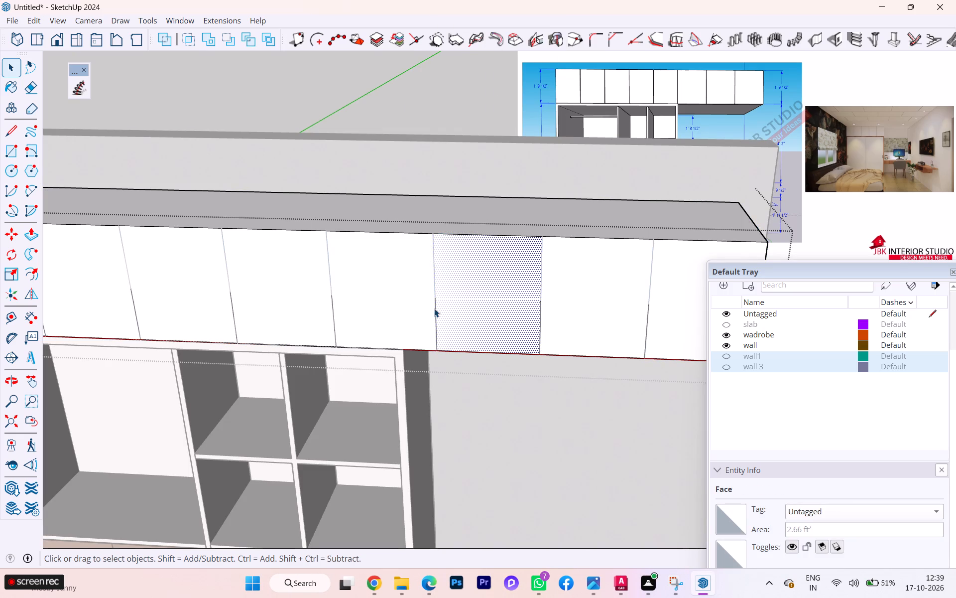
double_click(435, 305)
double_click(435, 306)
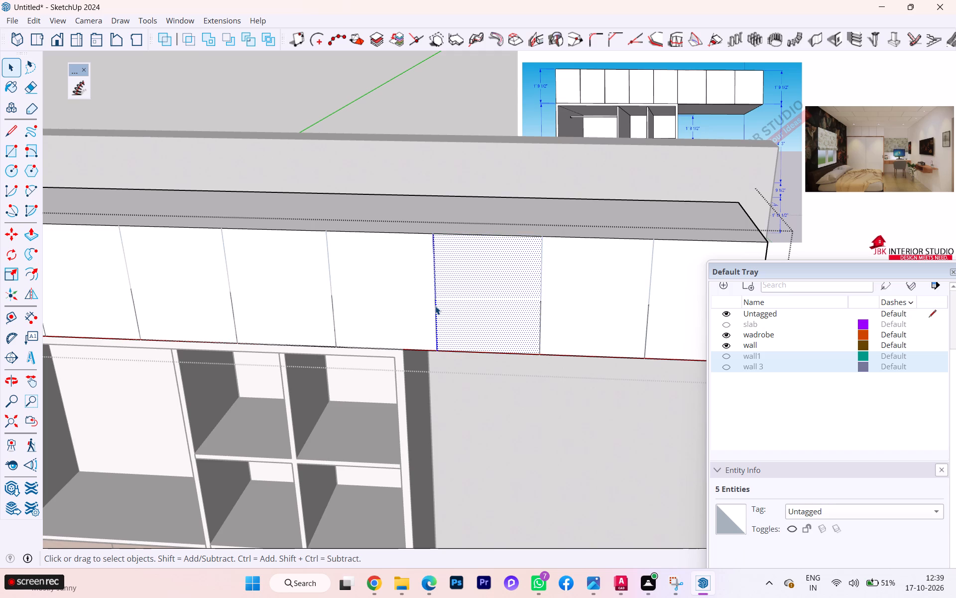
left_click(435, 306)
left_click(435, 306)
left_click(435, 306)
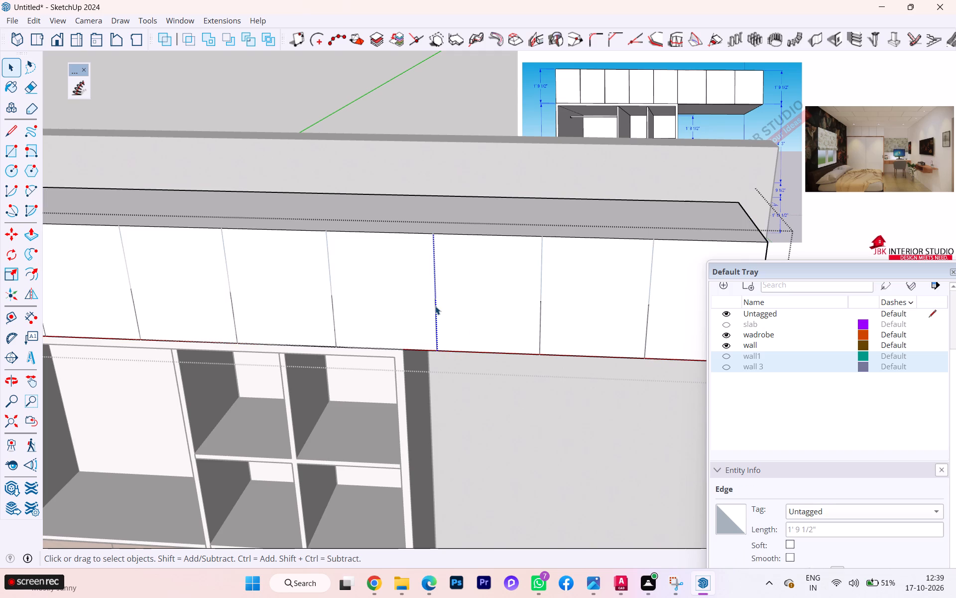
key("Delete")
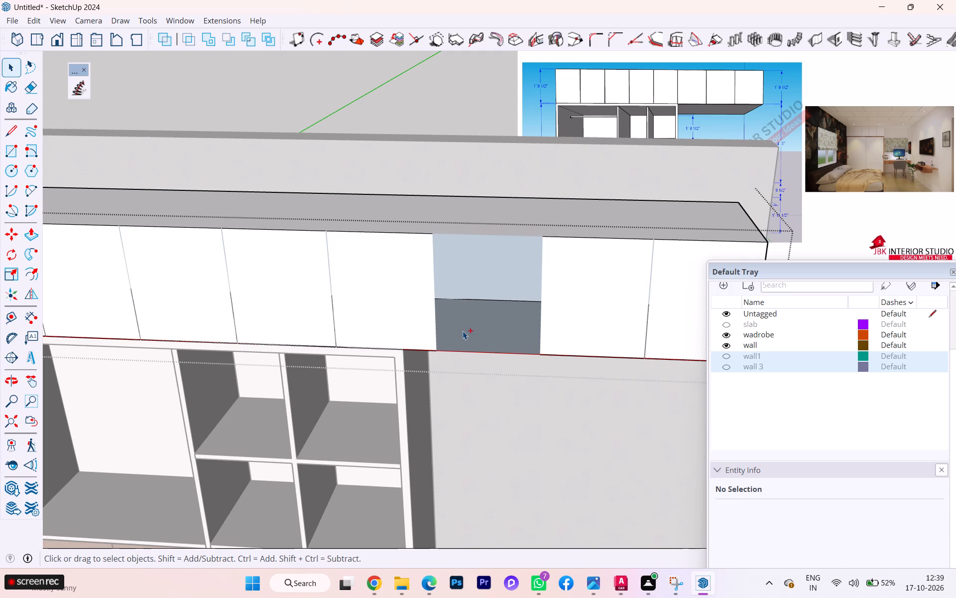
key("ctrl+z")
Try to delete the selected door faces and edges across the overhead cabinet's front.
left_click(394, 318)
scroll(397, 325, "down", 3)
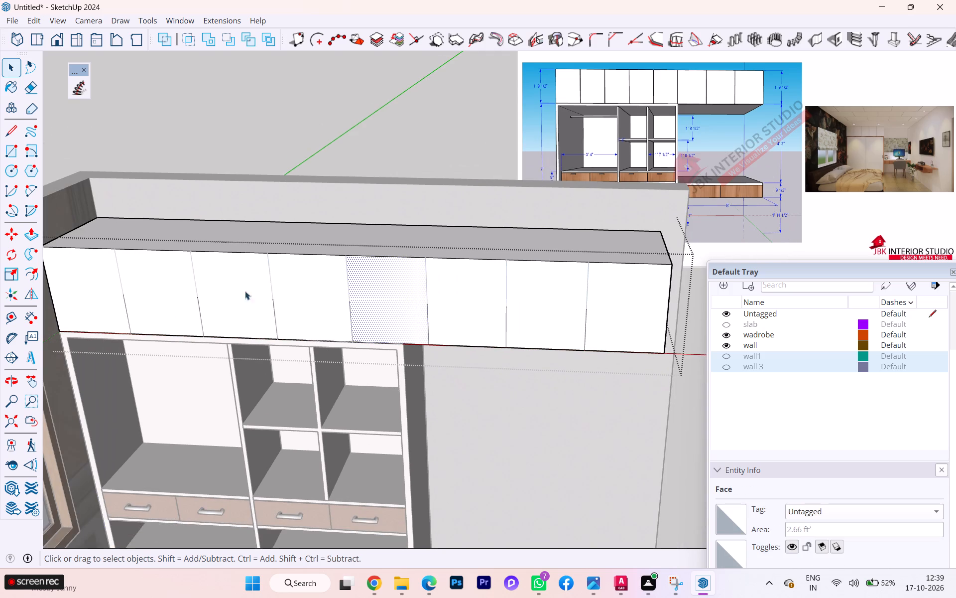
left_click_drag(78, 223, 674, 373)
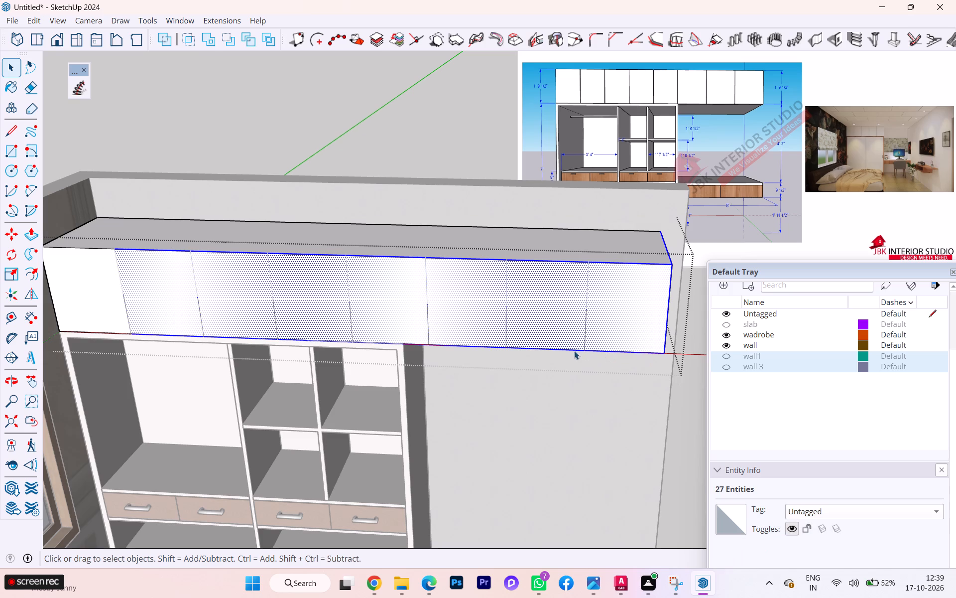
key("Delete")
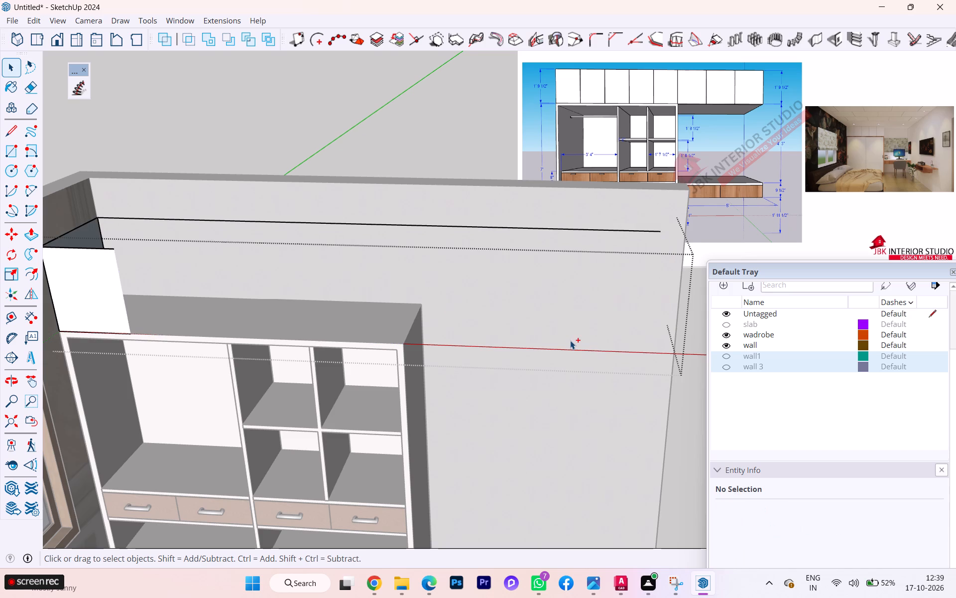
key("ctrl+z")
Undo the hidden strips, gap copies and door divisions back to the overhead cabinet's single undivided front face.
key("ctrl+z")
key("ctrl+z")
key("ctrl+z")
key("ctrl+z")
left_click(680, 403)
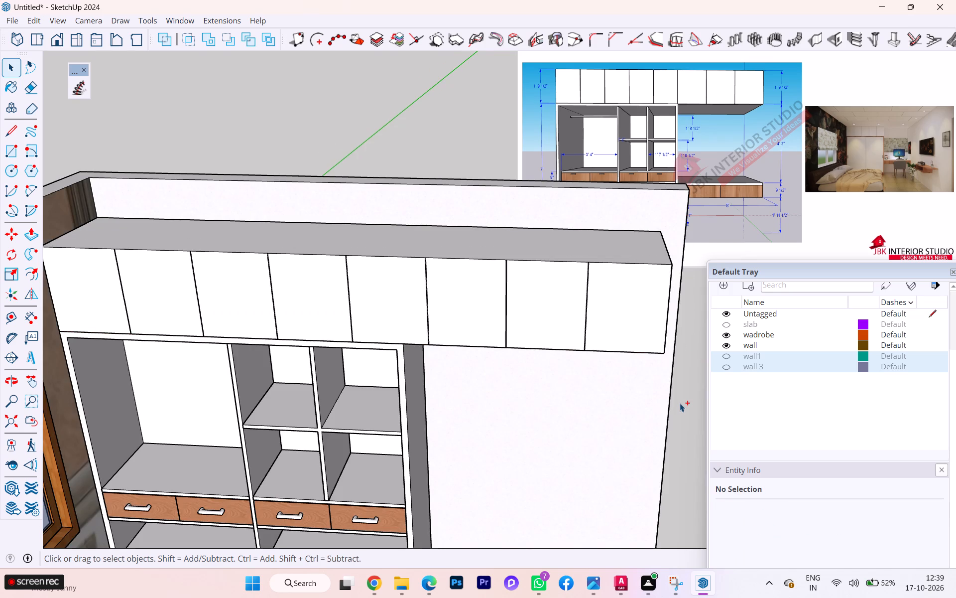
key("ctrl+z")
key("ctrl+z")
key("ctrl+z")
key("ctrl+z")
key("ctrl+z")
key("ctrl+z")
key("ctrl+z")
key("ctrl+z")
key("ctrl+z")
key("ctrl+z")
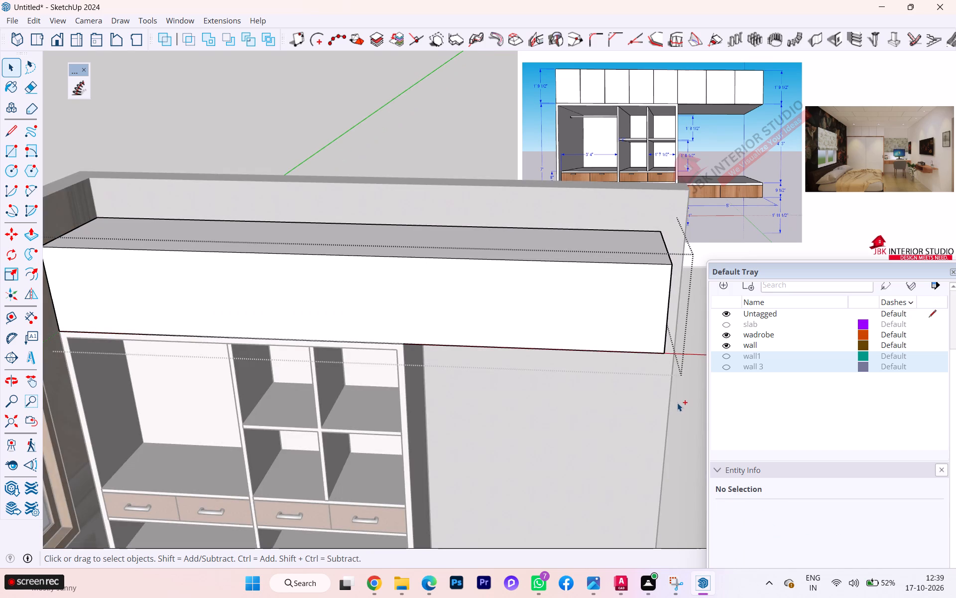
Offset the overhead cabinet's front face inward by 1 inch to form a frame border.
left_click(431, 304)
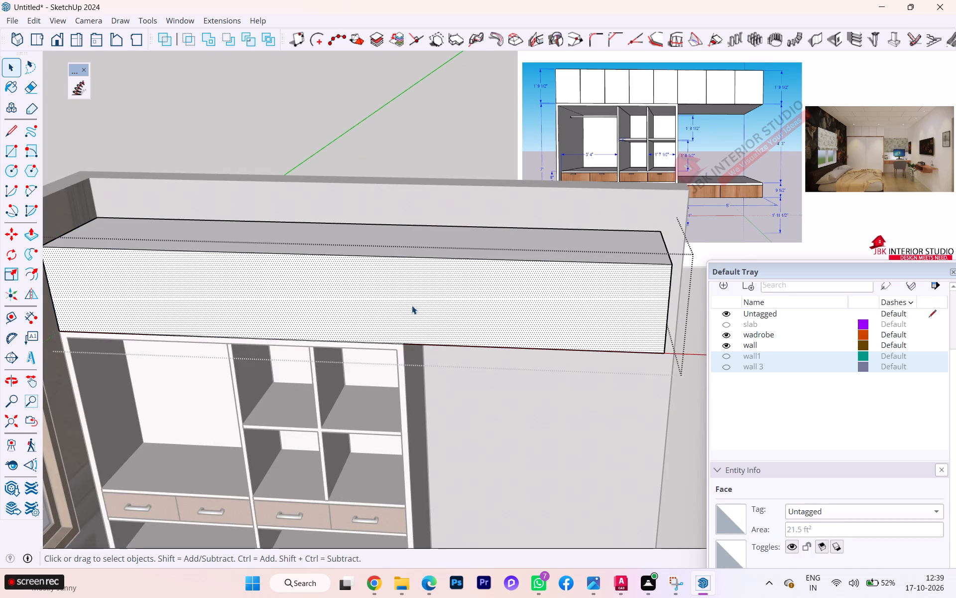
left_click(412, 305)
key("f")
key("Return")
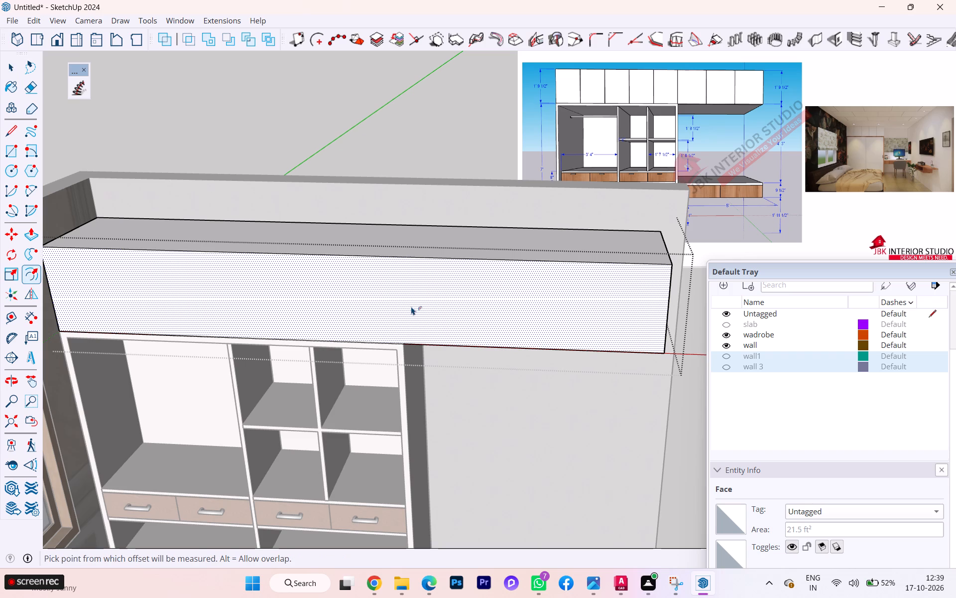
left_click(409, 339)
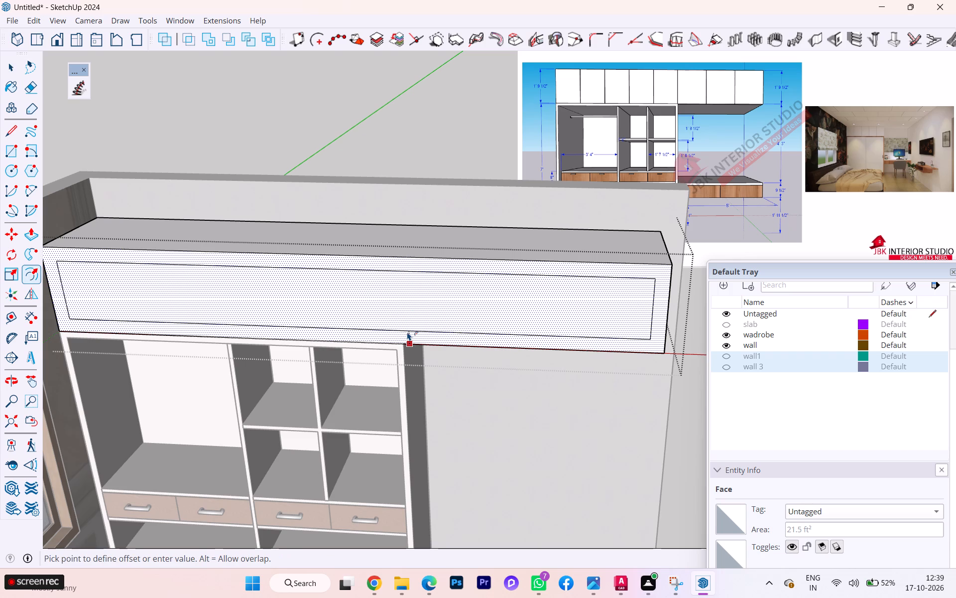
key("1")
key("Return")
key("space")
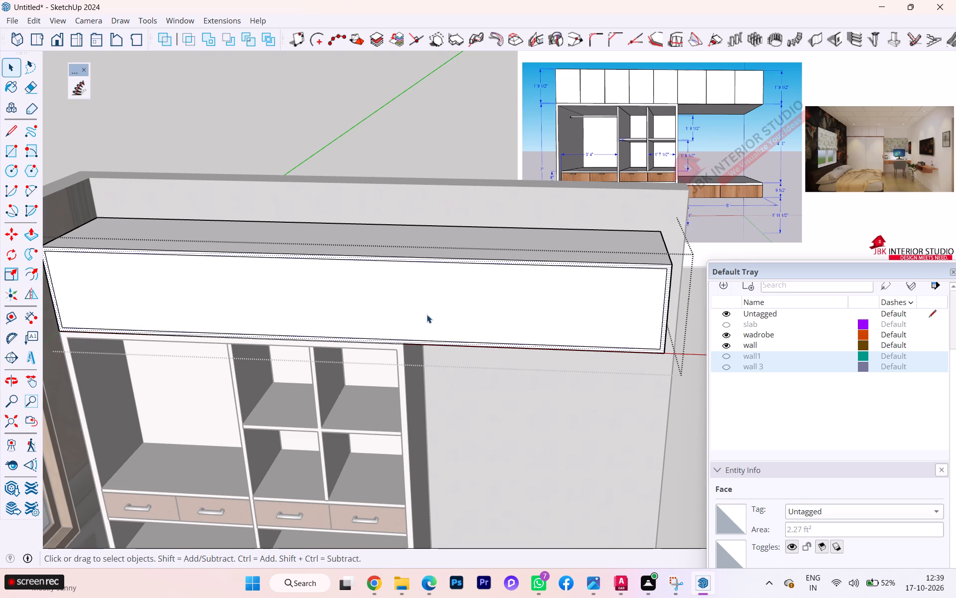
Push the inner front face of the overhead cabinet 22 inches inward to hollow out the carcass.
left_click(427, 314)
key("p")
left_click(427, 314)
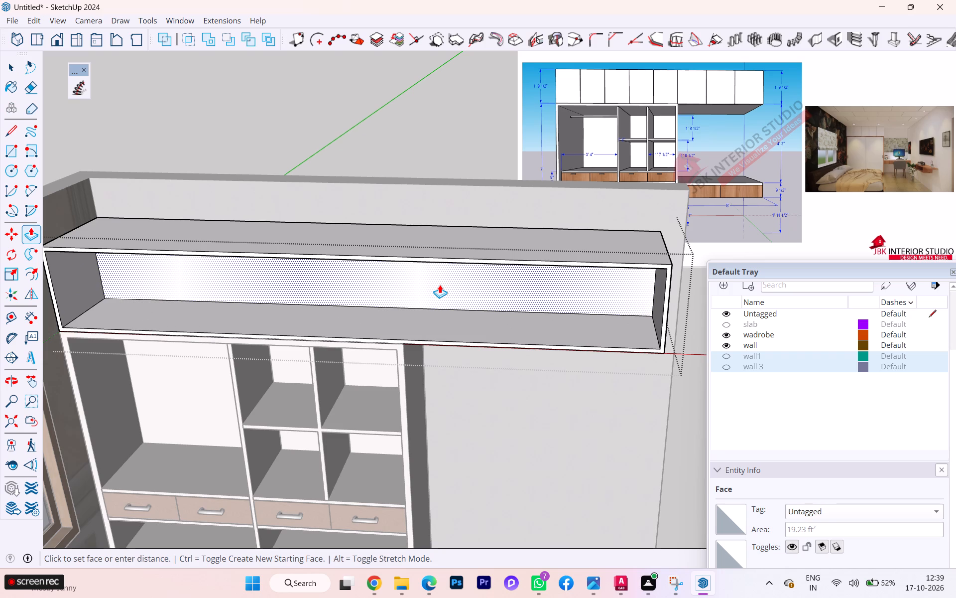
type("22")
key("Return")
scroll(506, 270, "down", 1)
middle_click_drag(506, 269, 484, 191)
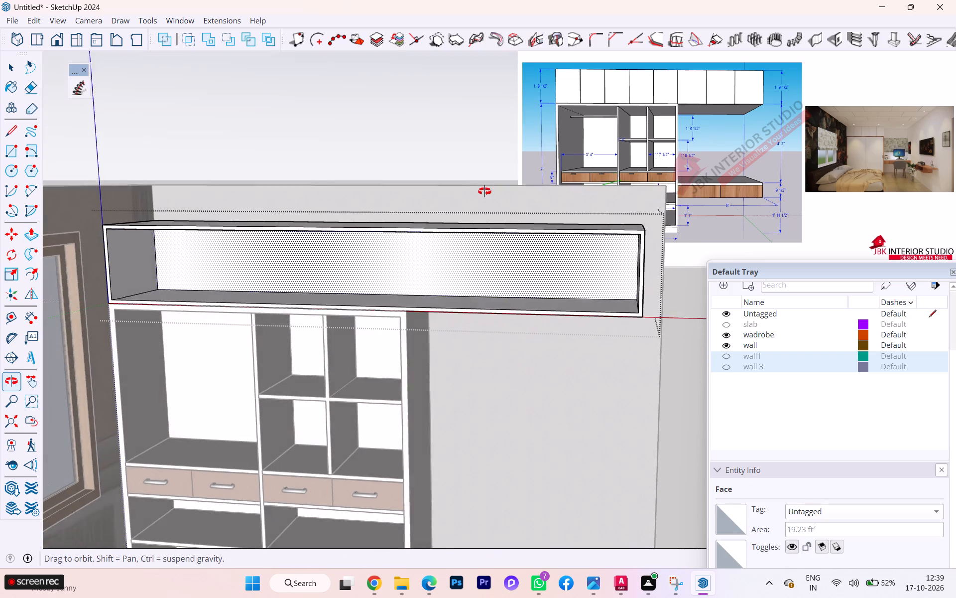
middle_click_drag(484, 191, 483, 187)
key("space")
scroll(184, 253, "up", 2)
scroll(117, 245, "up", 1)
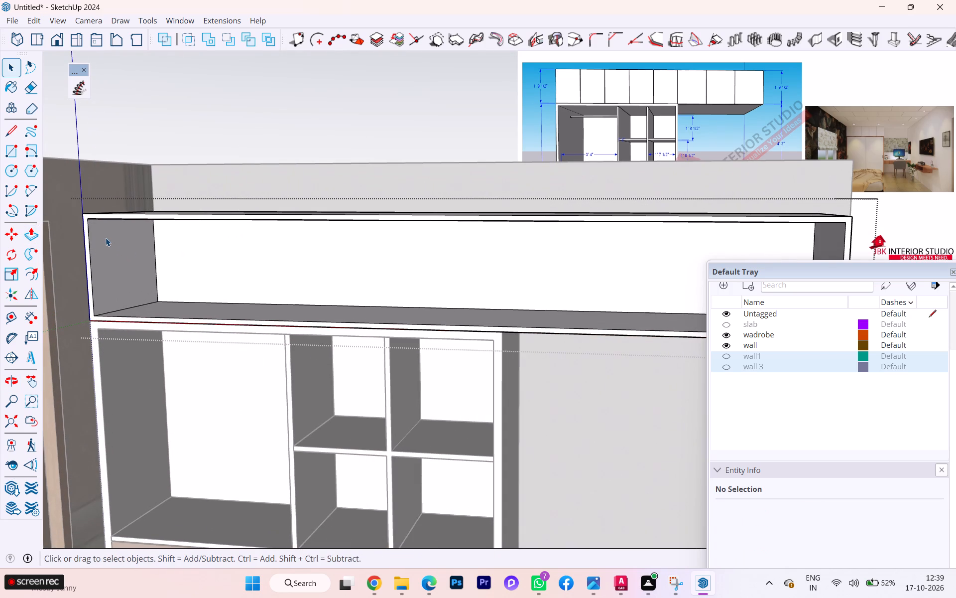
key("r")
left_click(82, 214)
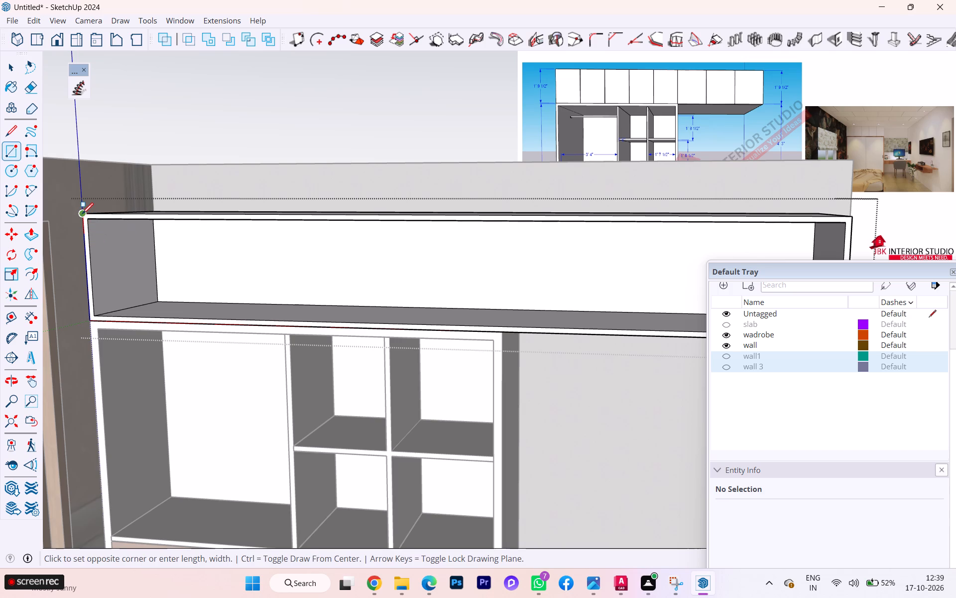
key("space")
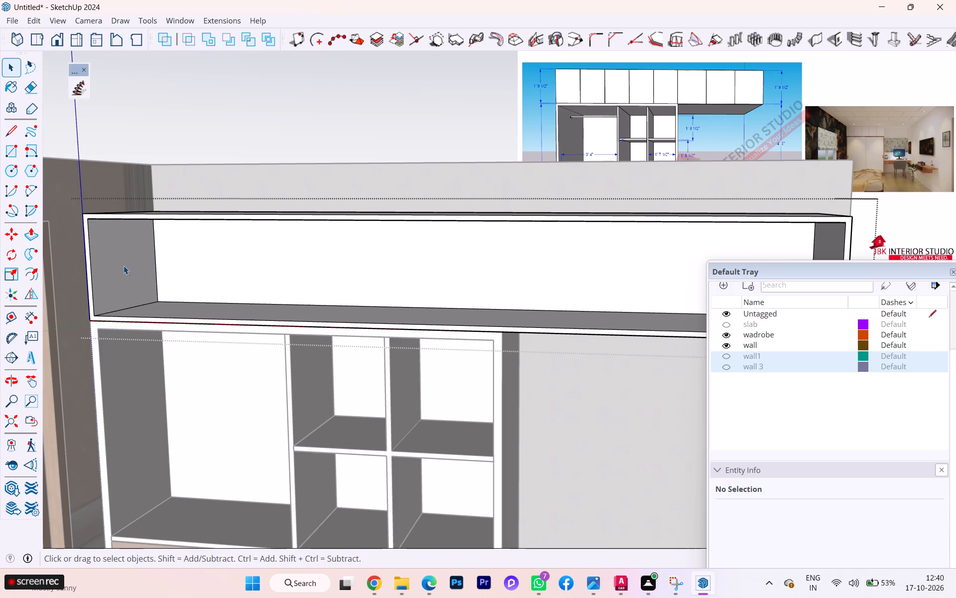
Push the overhead cabinet's front frame face back by 1 inch.
scroll(124, 303, "up", 3)
scroll(164, 323, "down", 2)
middle_click_drag(159, 329, 152, 354)
scroll(111, 309, "down", 4)
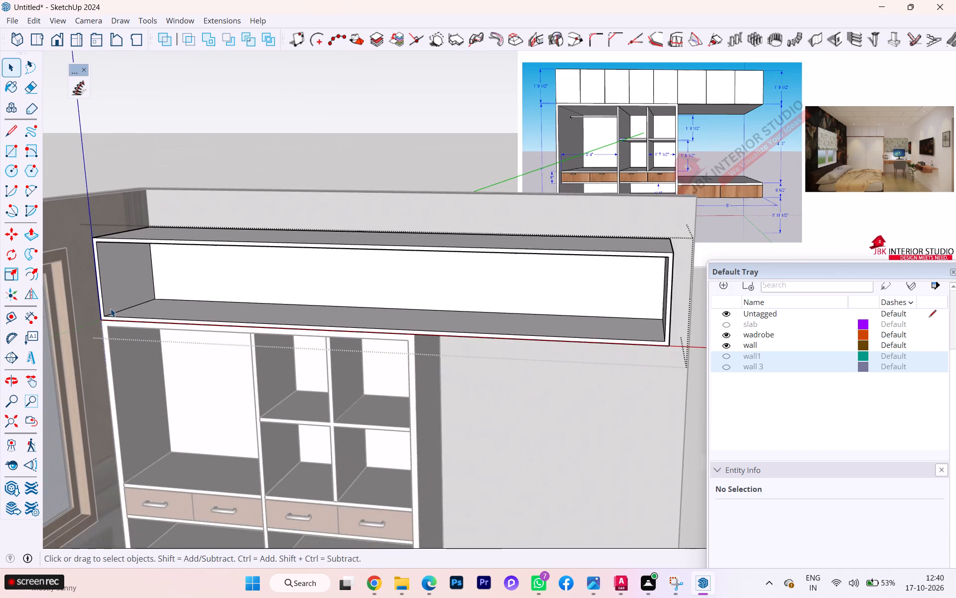
scroll(112, 305, "down", 4)
scroll(116, 304, "up", 1)
scroll(116, 304, "down", 3)
scroll(118, 300, "up", 4)
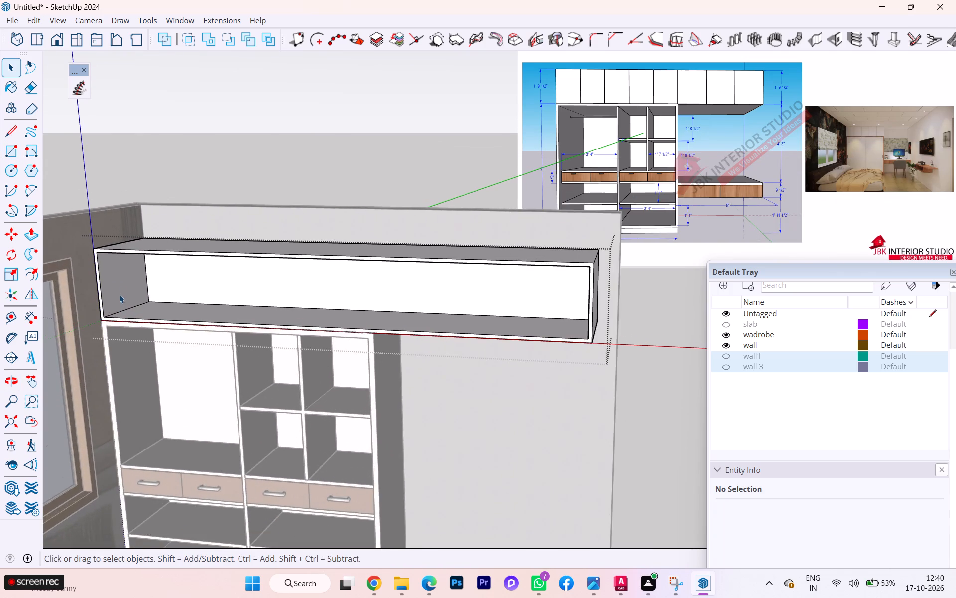
scroll(118, 285, "up", 8)
scroll(150, 351, "up", 5)
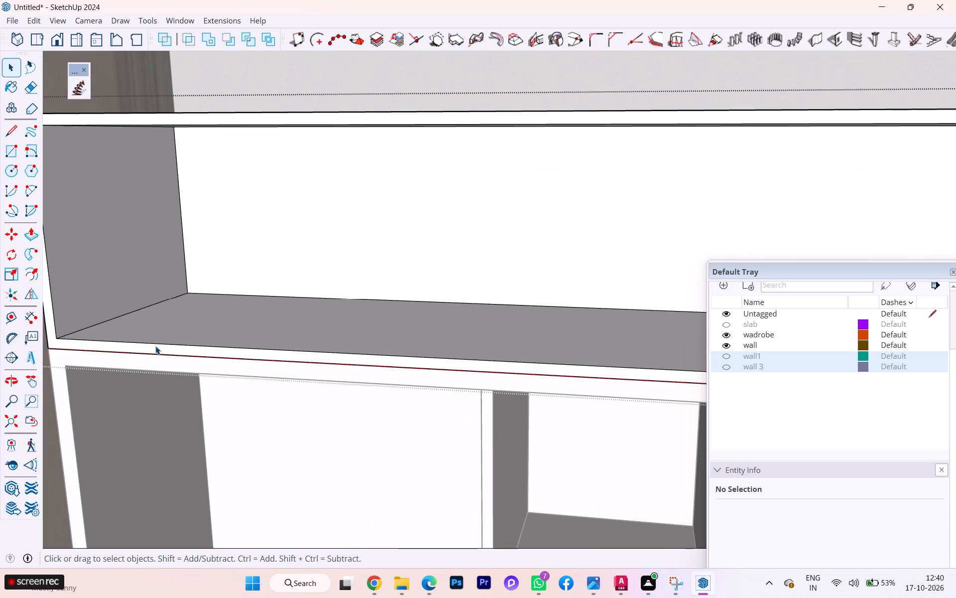
left_click(155, 348)
scroll(155, 348, "down", 1)
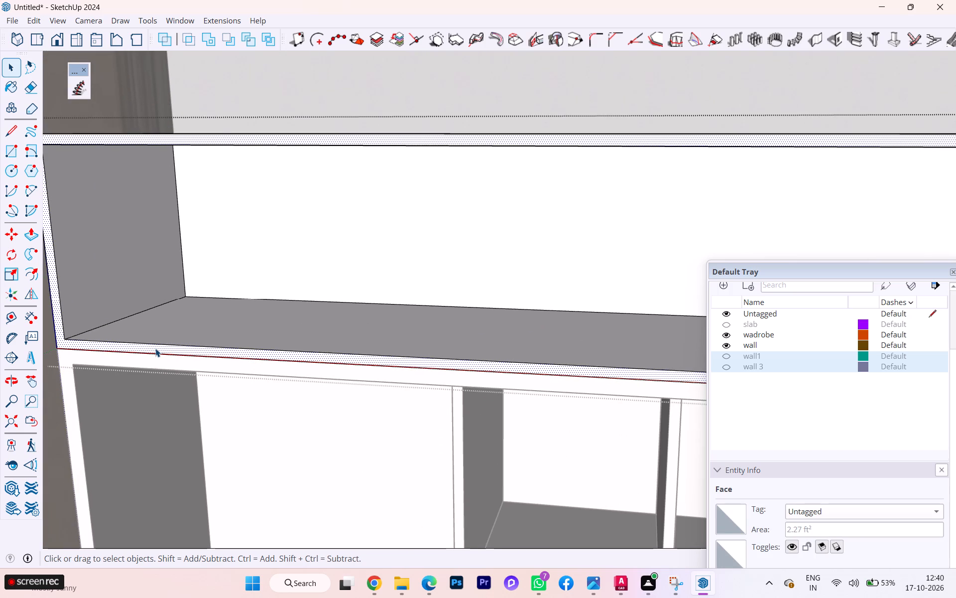
key("p")
left_click(156, 348)
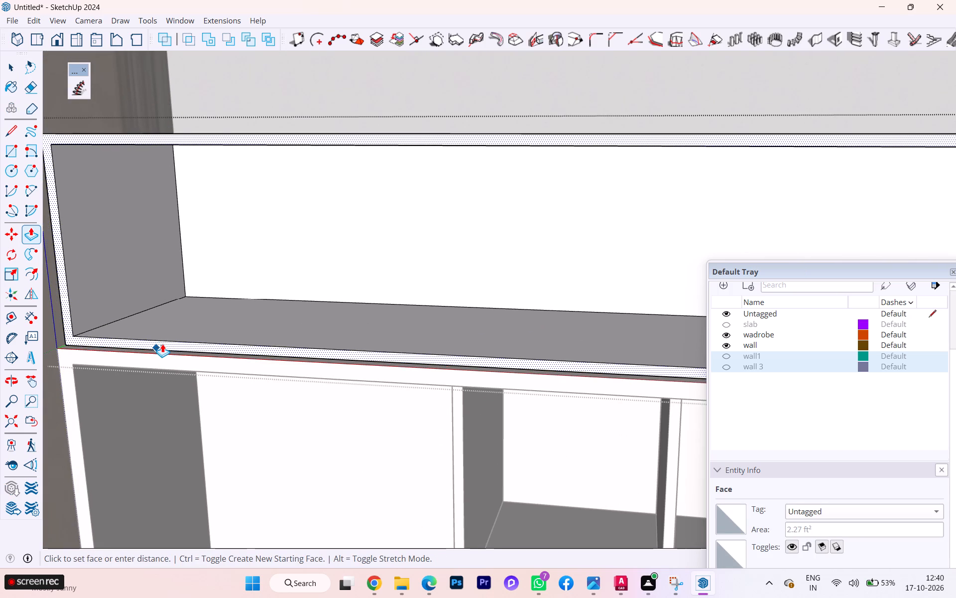
key("1")
key("Return")
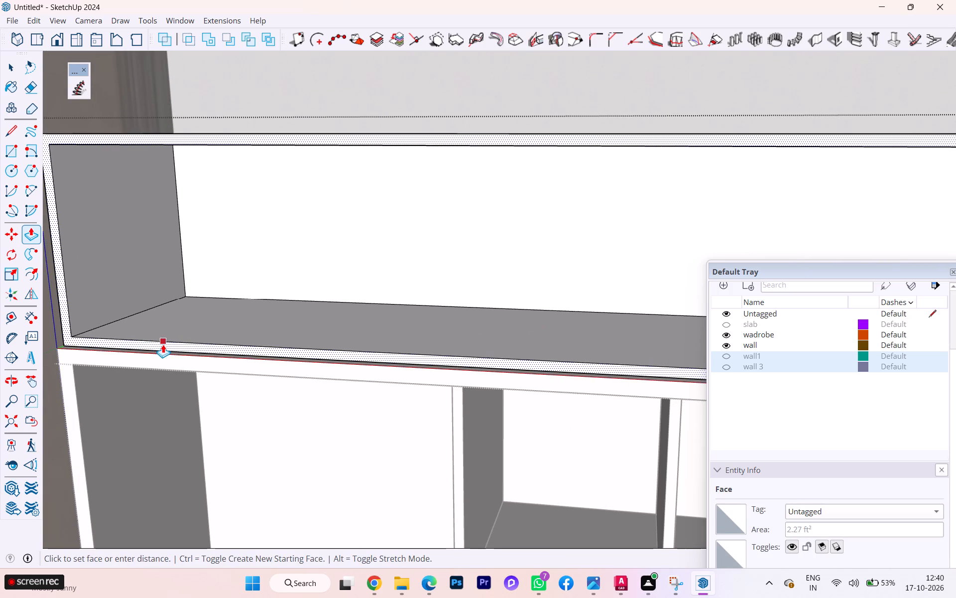
key("space")
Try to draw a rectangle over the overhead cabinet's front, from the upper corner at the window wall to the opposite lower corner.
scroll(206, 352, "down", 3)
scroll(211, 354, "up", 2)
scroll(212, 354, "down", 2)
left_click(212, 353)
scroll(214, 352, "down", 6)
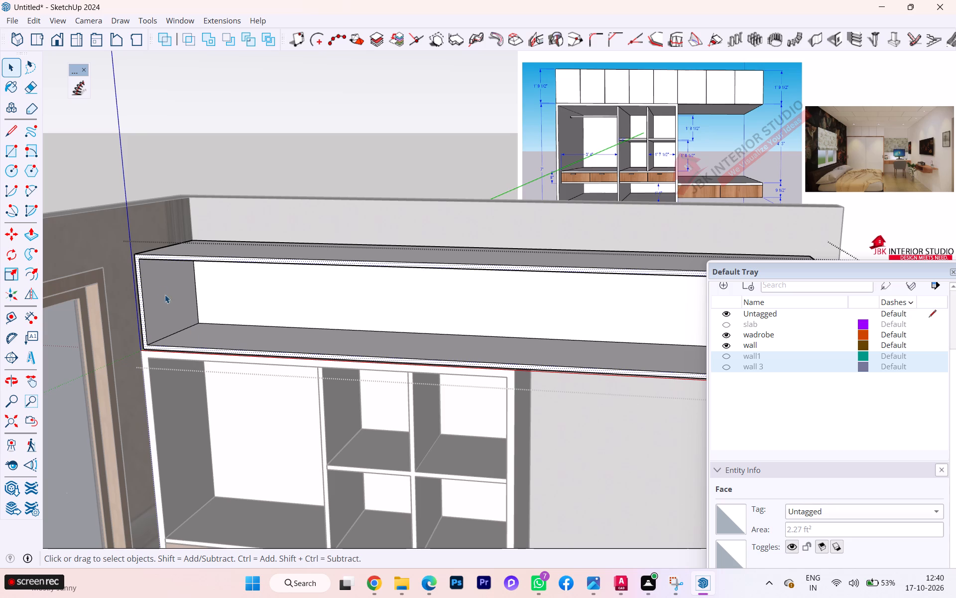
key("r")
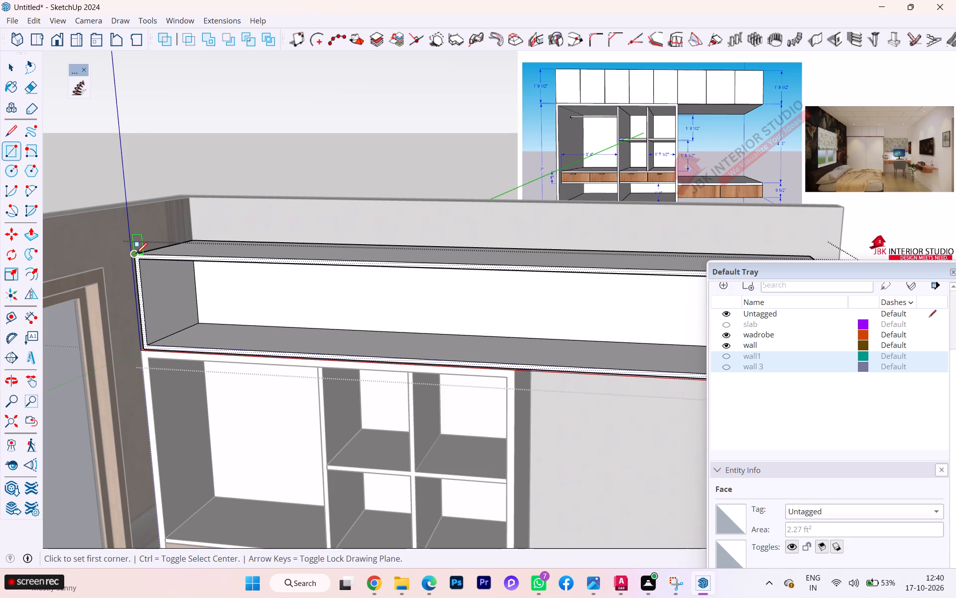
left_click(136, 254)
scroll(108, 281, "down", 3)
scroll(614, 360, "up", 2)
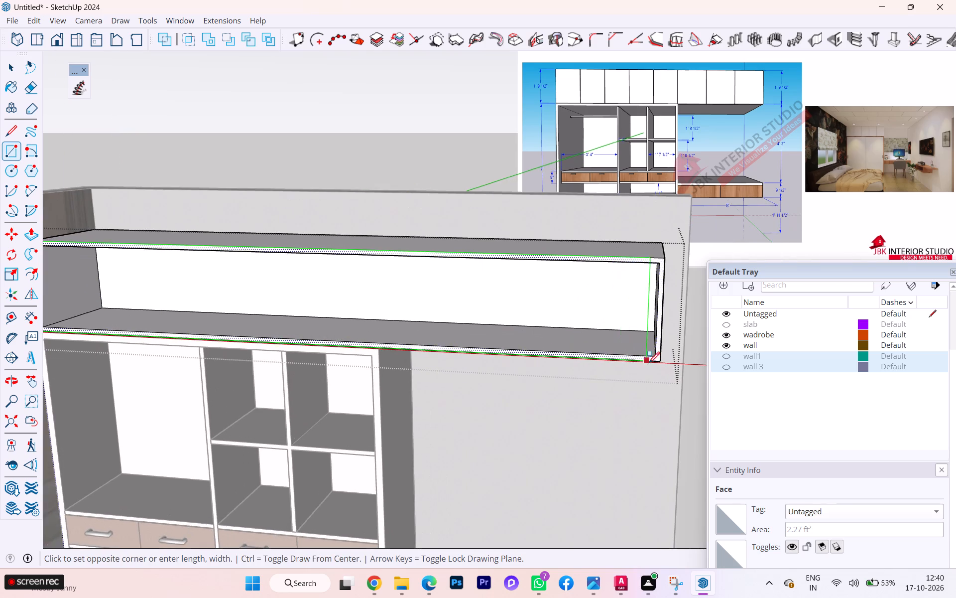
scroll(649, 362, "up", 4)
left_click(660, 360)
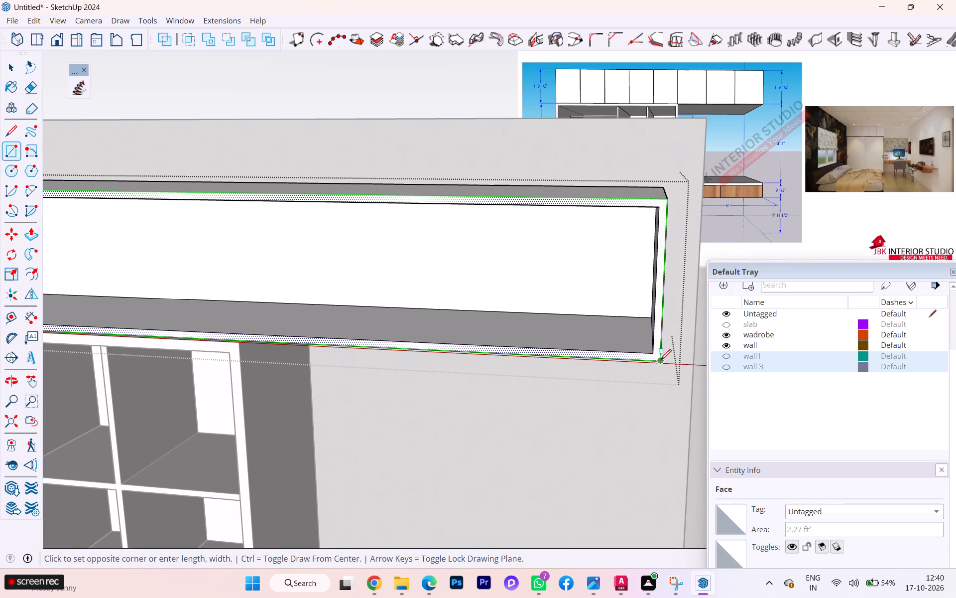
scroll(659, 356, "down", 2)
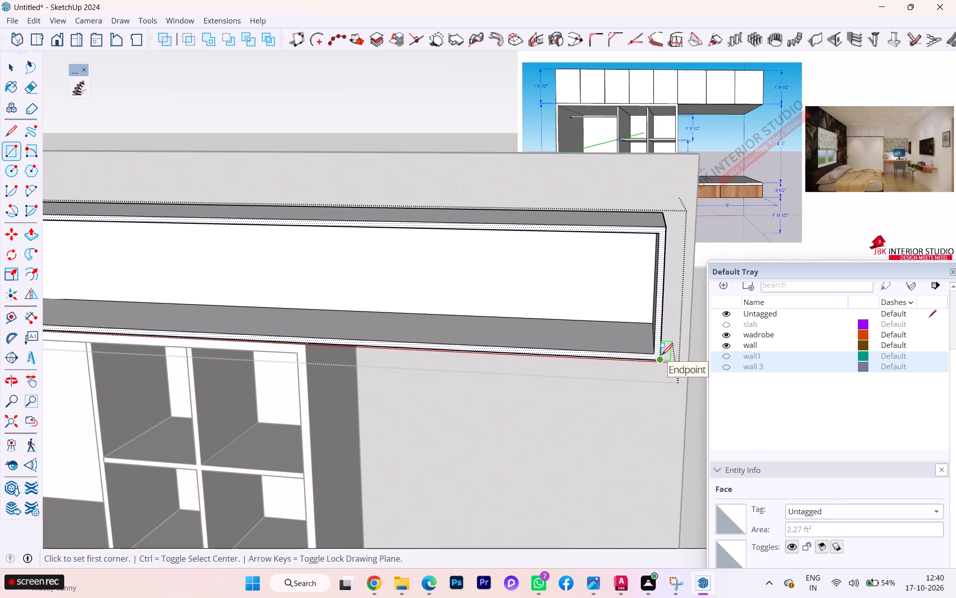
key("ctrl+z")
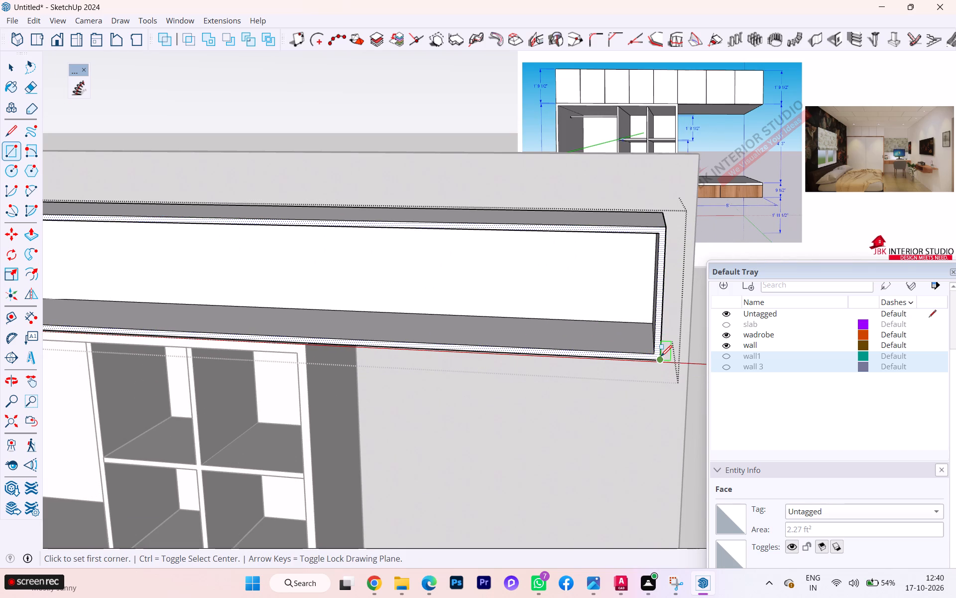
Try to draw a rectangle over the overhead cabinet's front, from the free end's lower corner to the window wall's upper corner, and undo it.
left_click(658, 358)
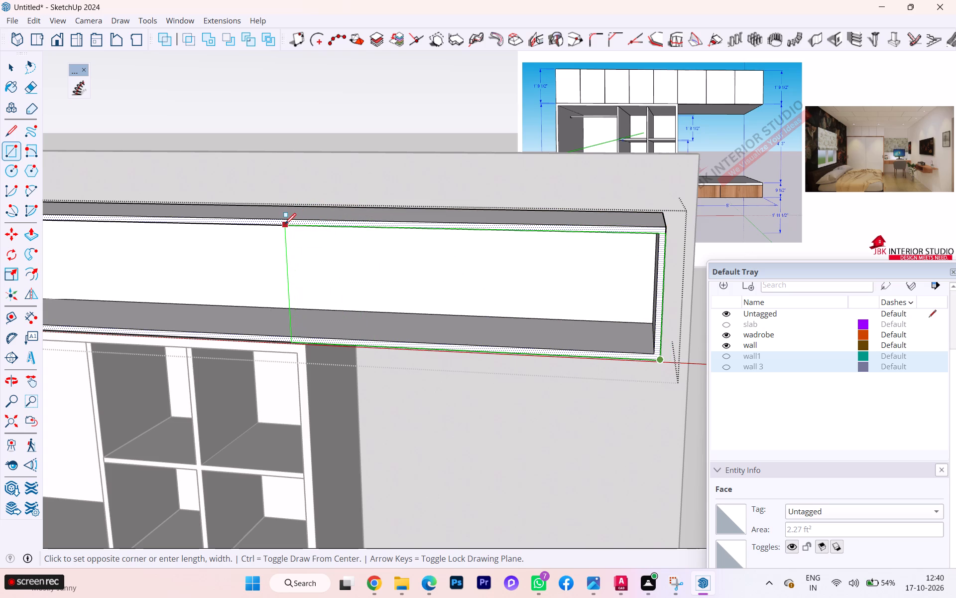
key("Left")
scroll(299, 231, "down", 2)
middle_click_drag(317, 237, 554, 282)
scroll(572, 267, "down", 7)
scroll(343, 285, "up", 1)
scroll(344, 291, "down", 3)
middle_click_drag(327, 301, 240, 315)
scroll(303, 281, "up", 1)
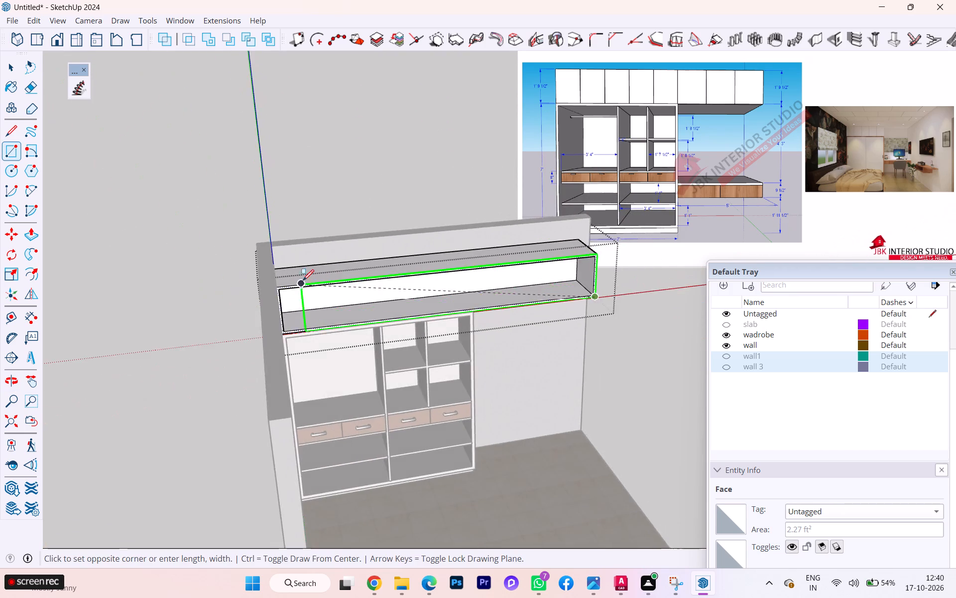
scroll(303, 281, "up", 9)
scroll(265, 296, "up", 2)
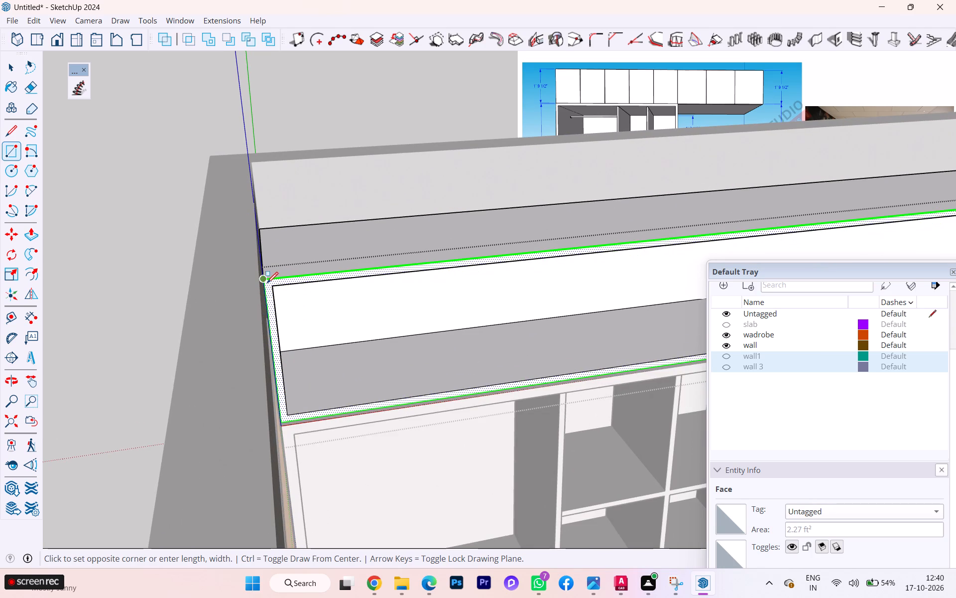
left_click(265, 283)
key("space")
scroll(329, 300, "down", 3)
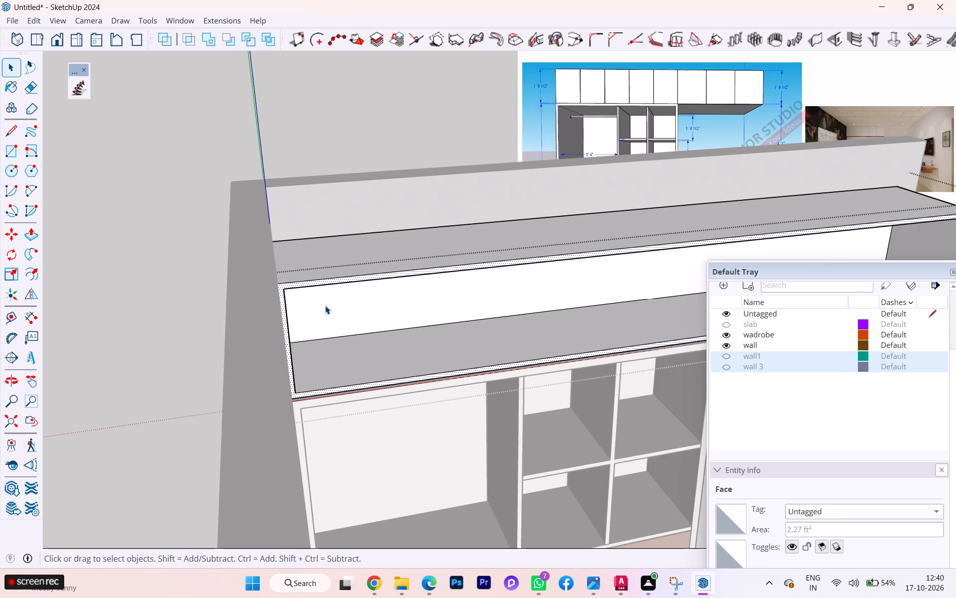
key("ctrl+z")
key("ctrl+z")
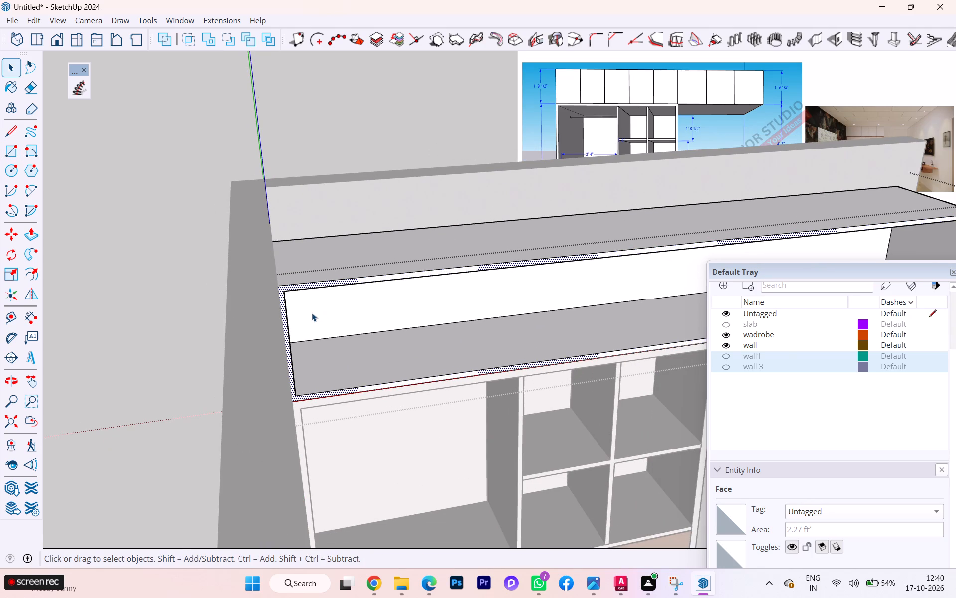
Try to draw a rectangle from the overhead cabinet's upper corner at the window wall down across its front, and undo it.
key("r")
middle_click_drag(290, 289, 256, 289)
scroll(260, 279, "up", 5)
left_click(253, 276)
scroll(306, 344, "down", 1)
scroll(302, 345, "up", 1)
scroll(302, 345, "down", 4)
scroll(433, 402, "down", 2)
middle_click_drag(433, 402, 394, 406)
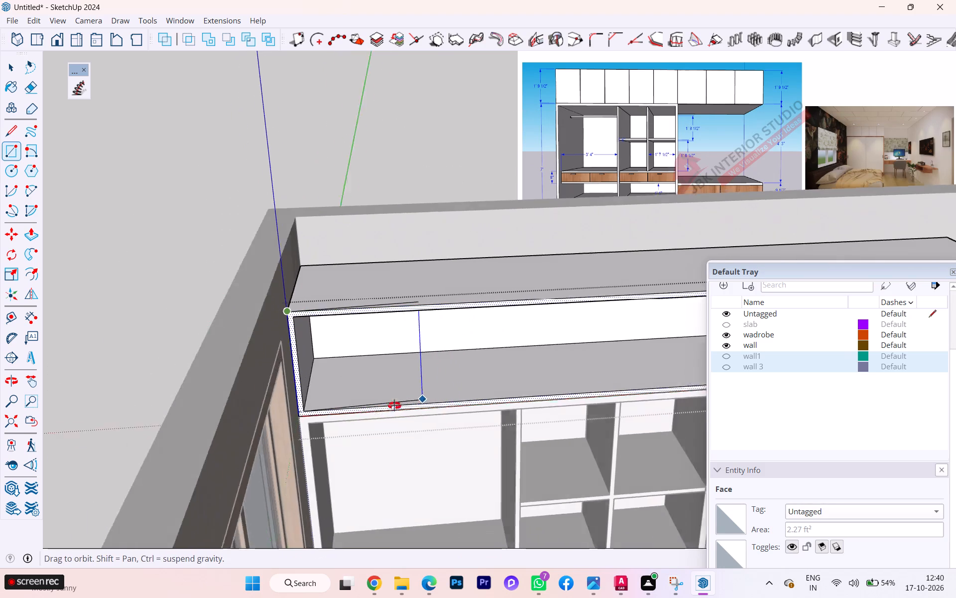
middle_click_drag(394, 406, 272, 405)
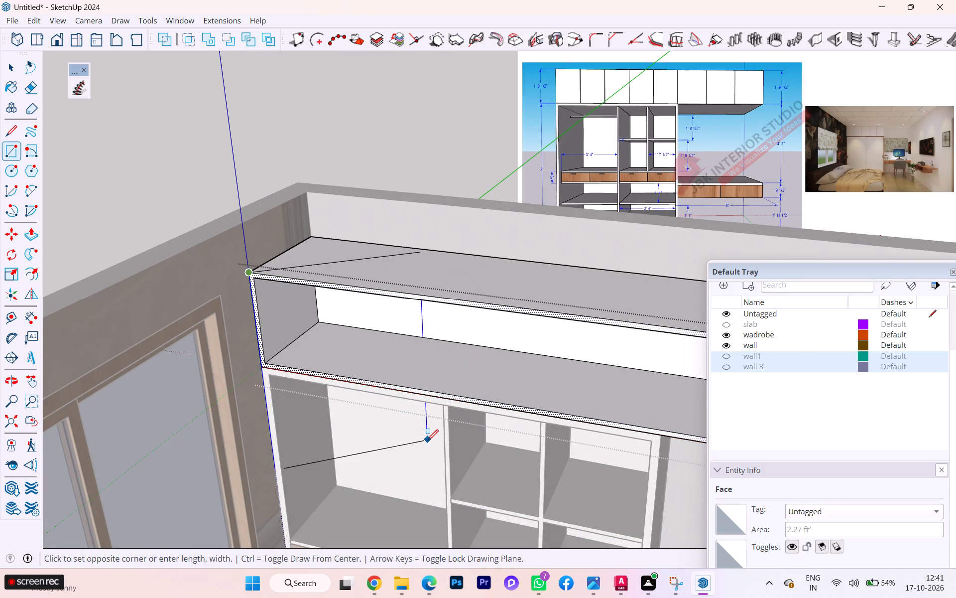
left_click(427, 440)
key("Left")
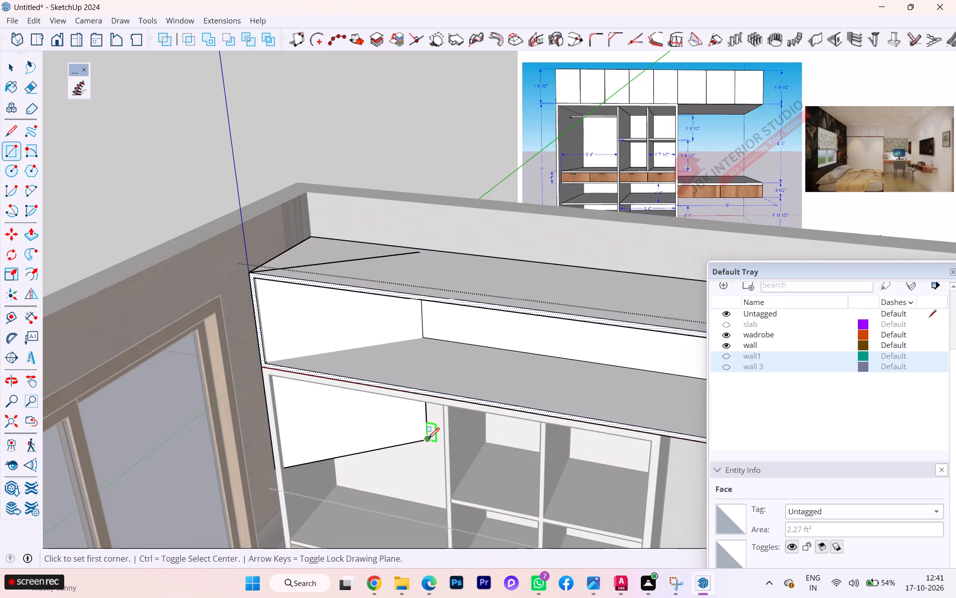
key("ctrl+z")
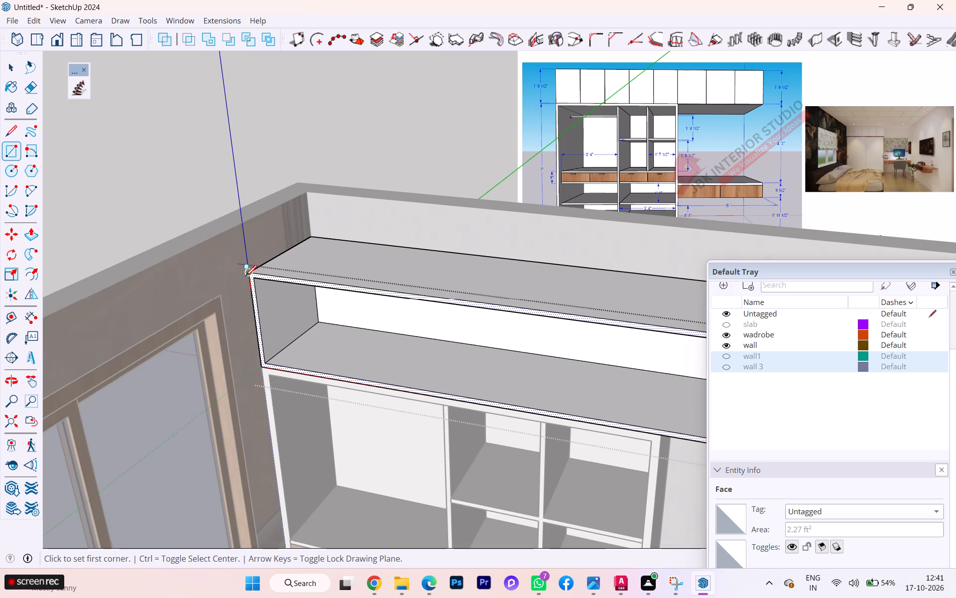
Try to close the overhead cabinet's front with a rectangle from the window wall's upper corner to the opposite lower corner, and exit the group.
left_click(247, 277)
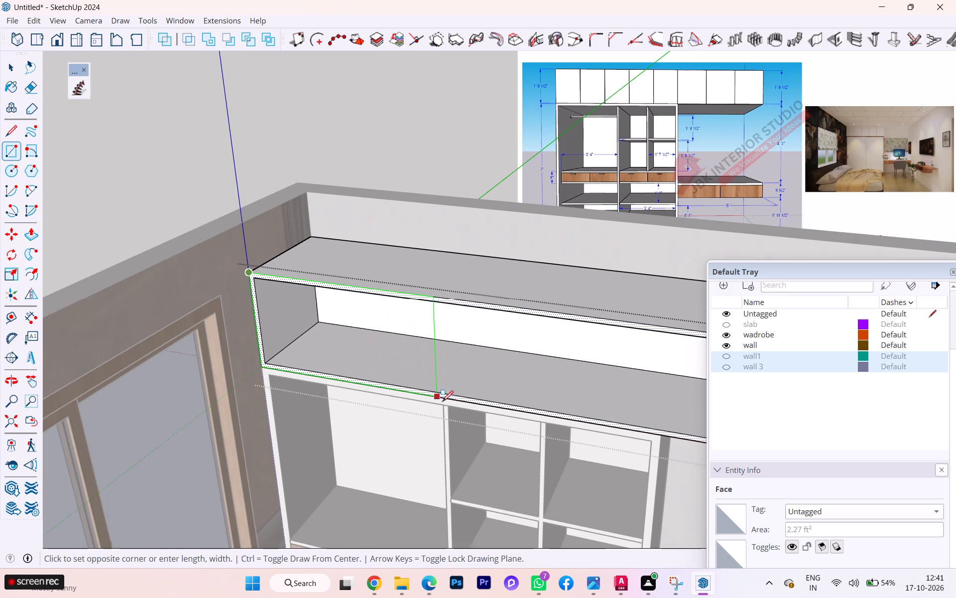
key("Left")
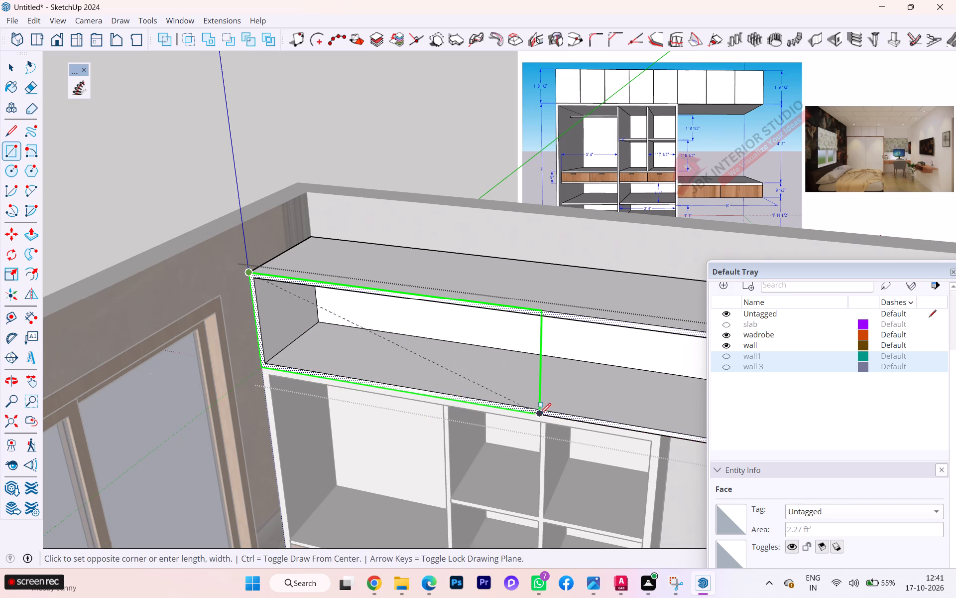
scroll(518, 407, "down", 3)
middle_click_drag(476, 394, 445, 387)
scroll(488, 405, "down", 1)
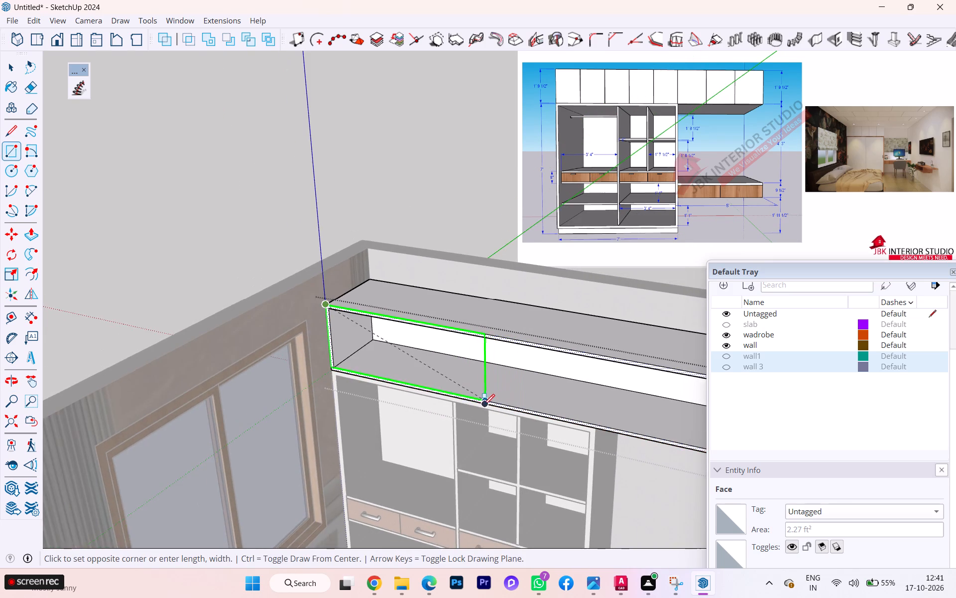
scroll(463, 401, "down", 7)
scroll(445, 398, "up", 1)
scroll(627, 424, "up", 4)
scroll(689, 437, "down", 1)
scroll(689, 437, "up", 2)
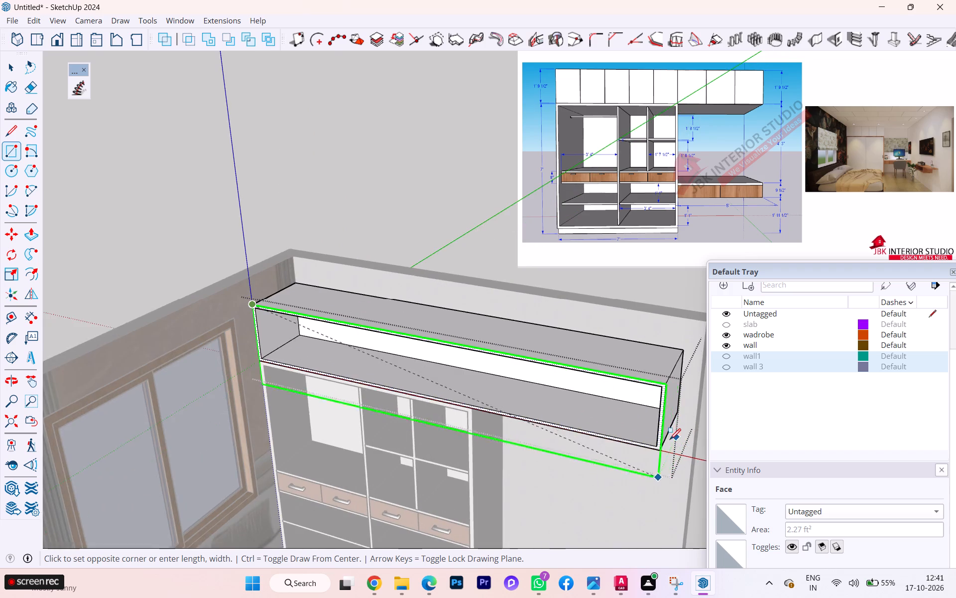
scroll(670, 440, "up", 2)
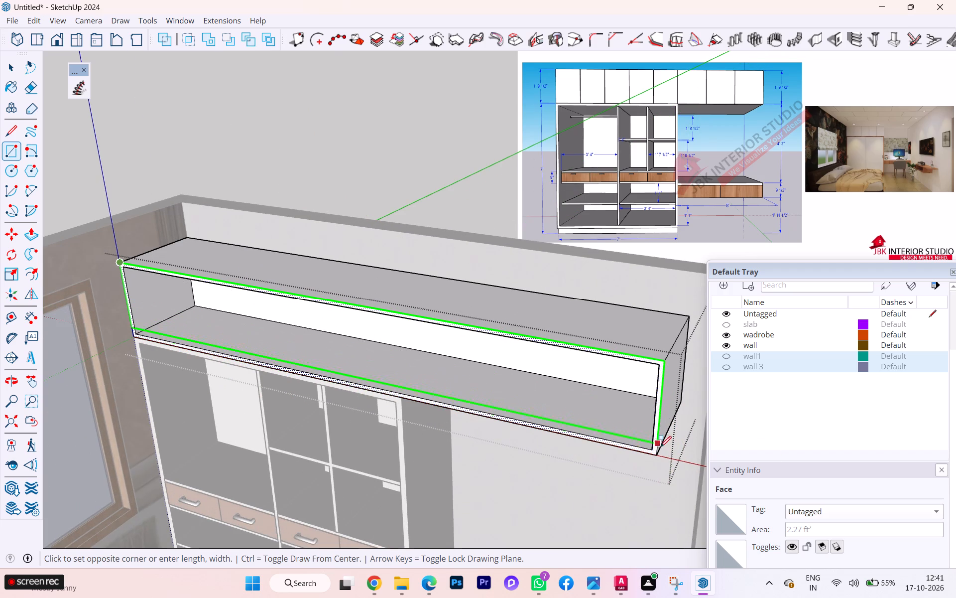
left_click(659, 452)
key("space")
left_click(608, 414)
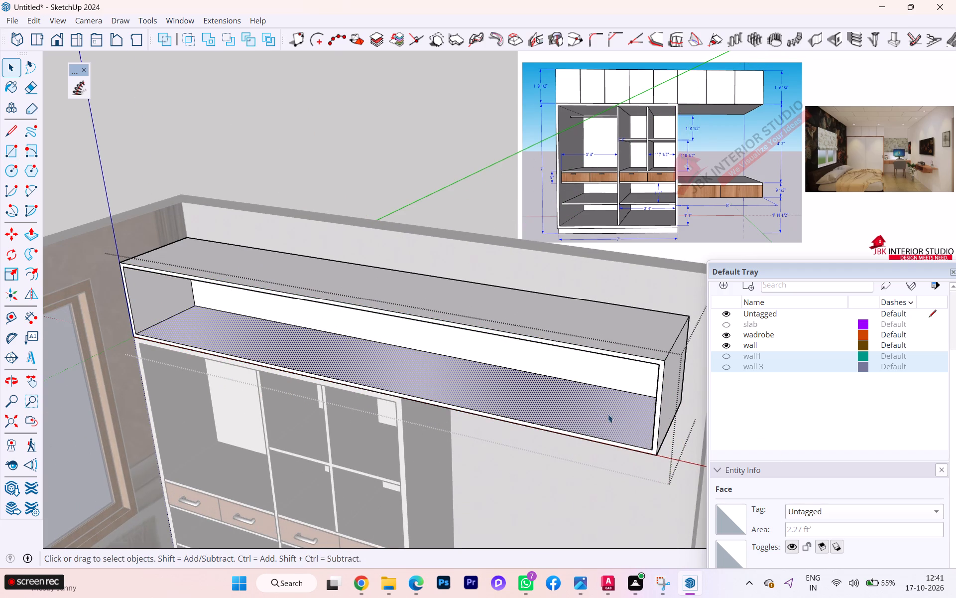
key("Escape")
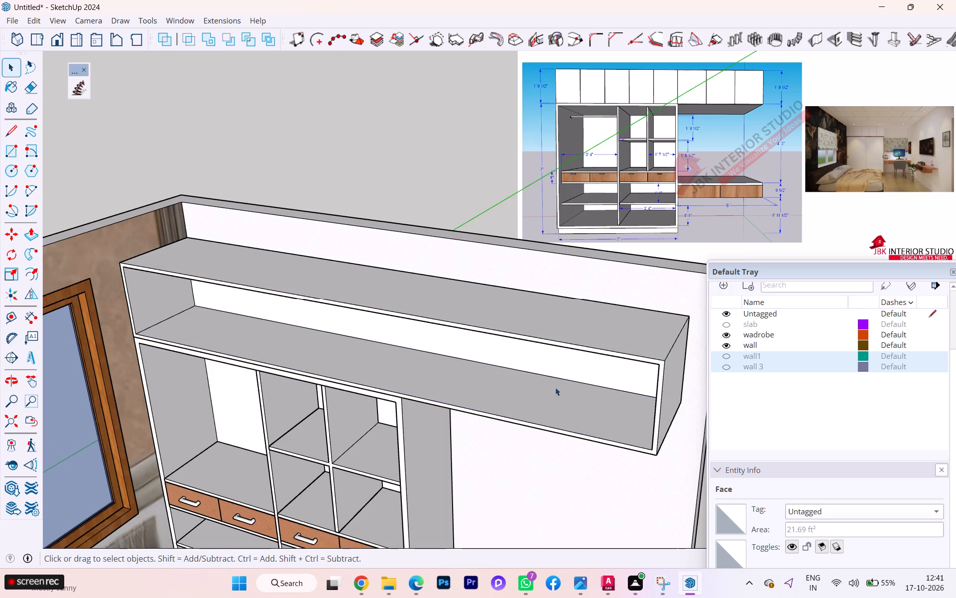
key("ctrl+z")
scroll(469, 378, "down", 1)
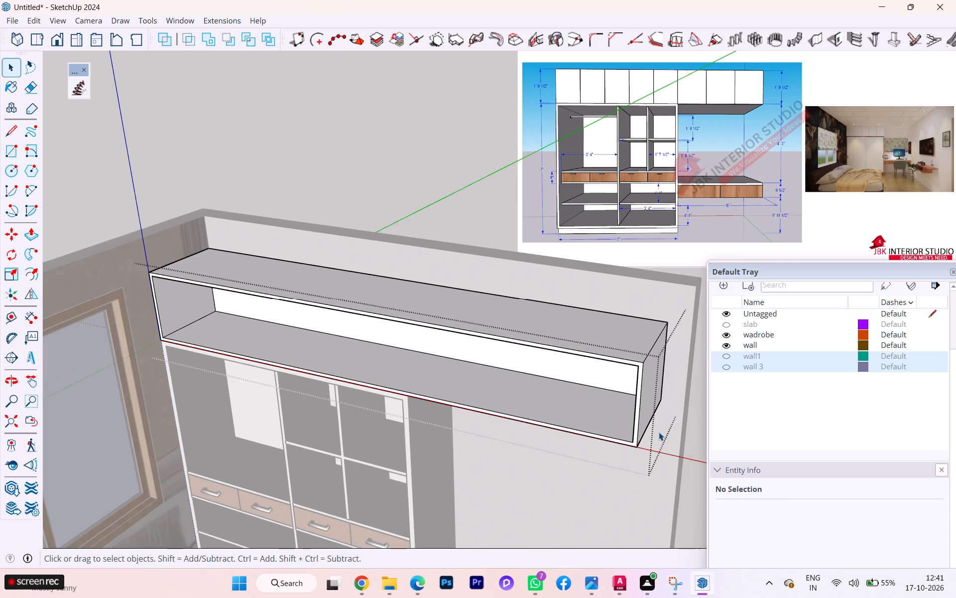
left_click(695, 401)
Examine the hollow overhead cabinet and its open front above the wardrobe.
scroll(597, 385, "up", 2)
middle_click_drag(595, 386, 587, 352)
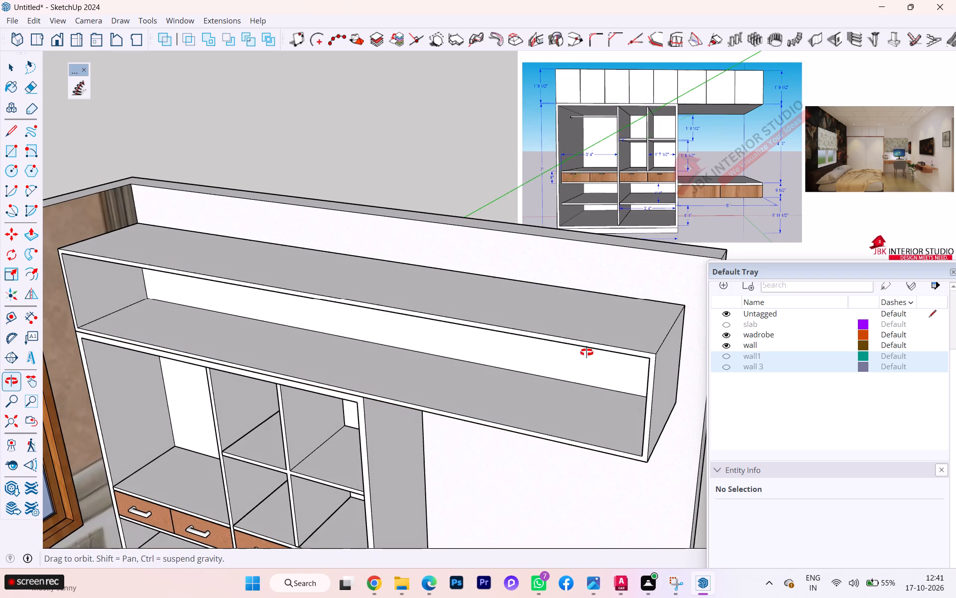
middle_click_drag(587, 352, 585, 343)
scroll(485, 357, "down", 3)
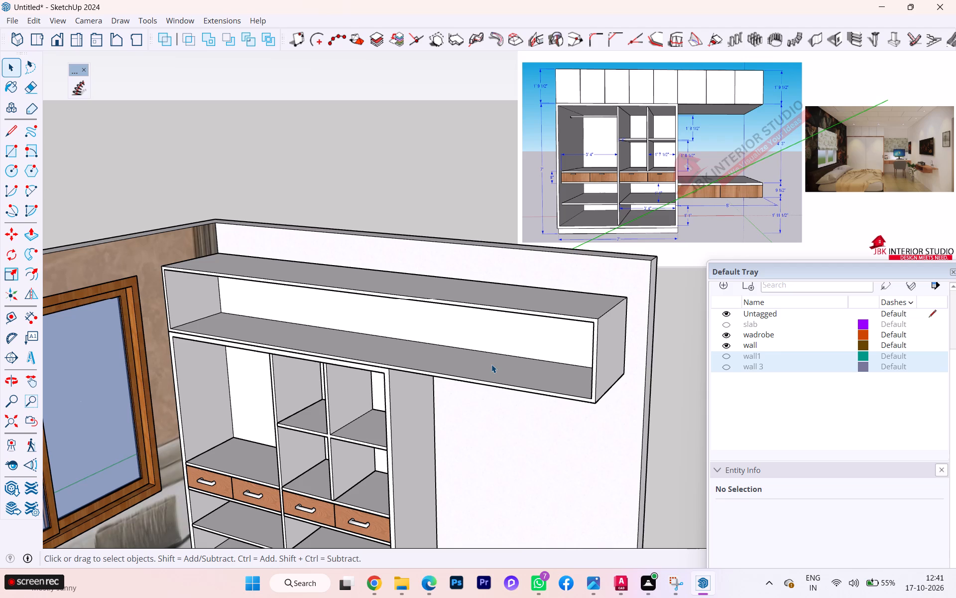
scroll(214, 338, "down", 2)
scroll(362, 300, "up", 4)
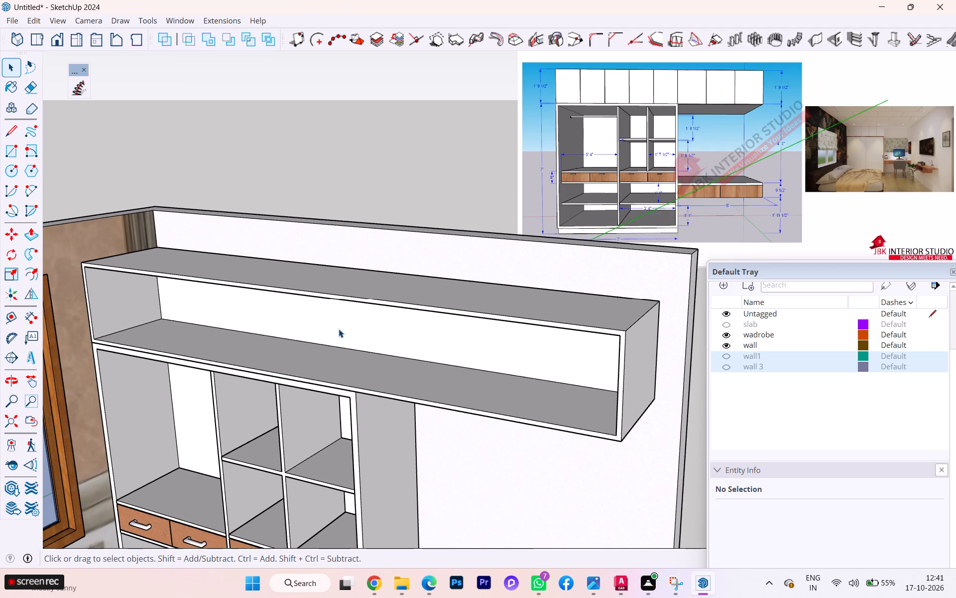
scroll(321, 332, "down", 4)
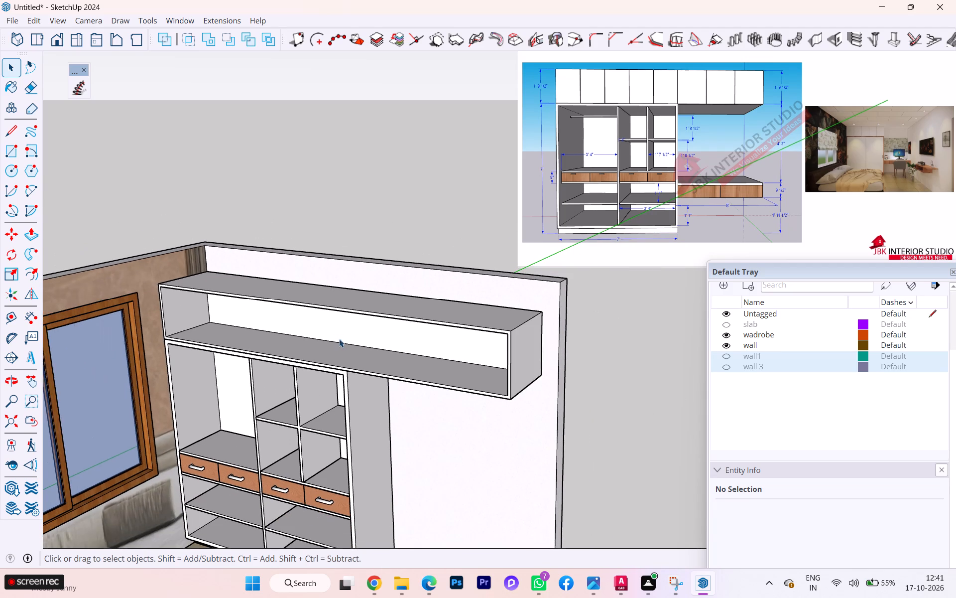
scroll(339, 352, "down", 1)
scroll(338, 354, "up", 1)
scroll(345, 353, "down", 2)
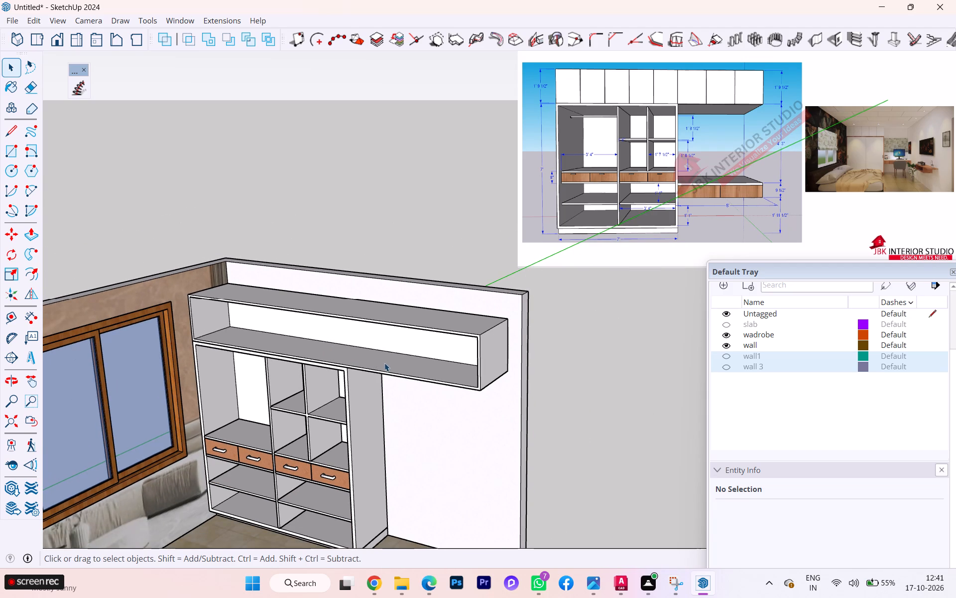
Undo the overhead cabinet's frame push, hollowing and front offset, back to the solid box with its group open.
key("ctrl+z")
key("ctrl+z")
key("ctrl+z")
key("ctrl+z")
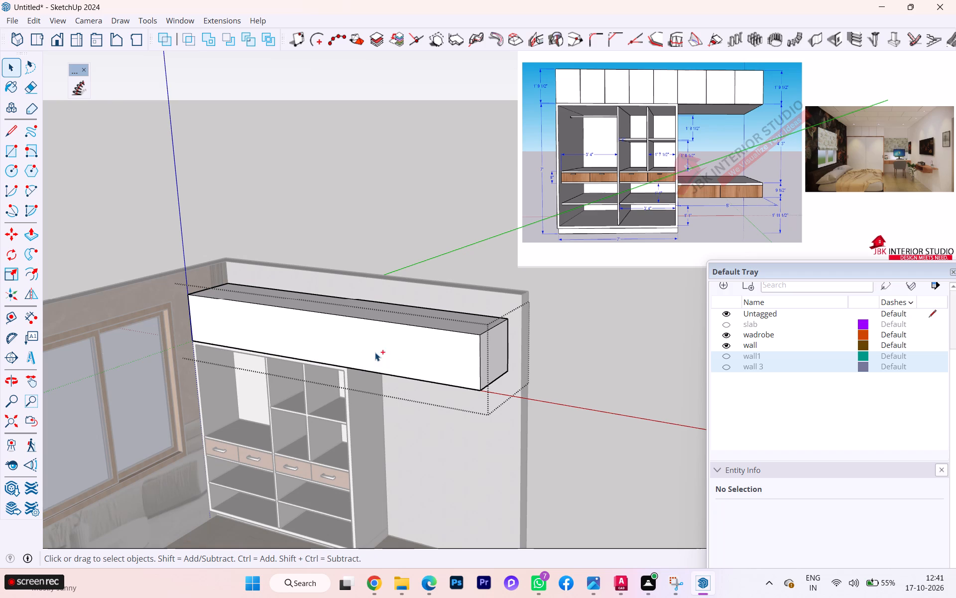
Copy the overhead cabinet's front face together with its boundary edges.
double_click(375, 359)
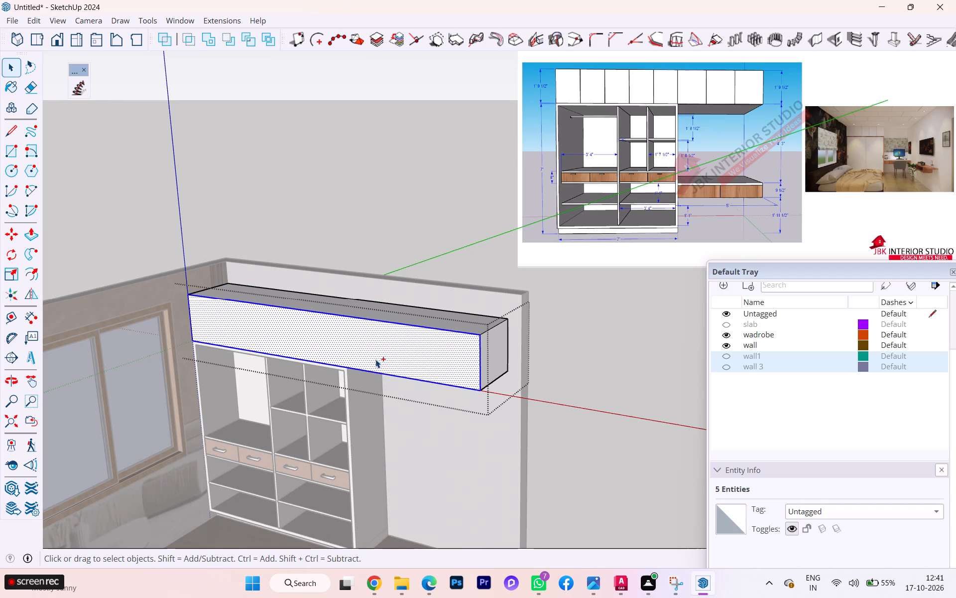
key("ctrl+c")
left_click(466, 406)
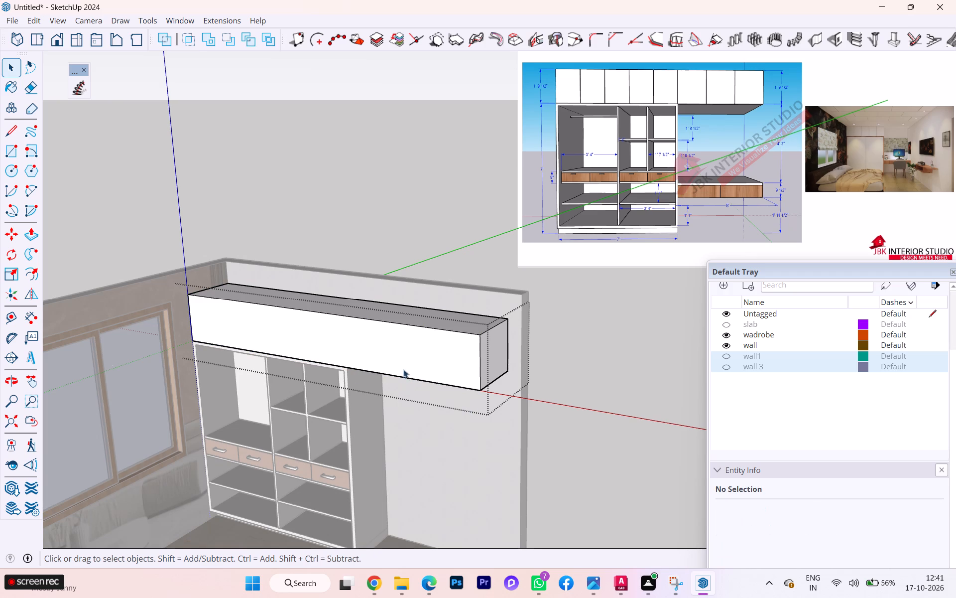
Offset the overhead cabinet's front face inward by 1 inch to form the frame border.
left_click(404, 367)
key("f")
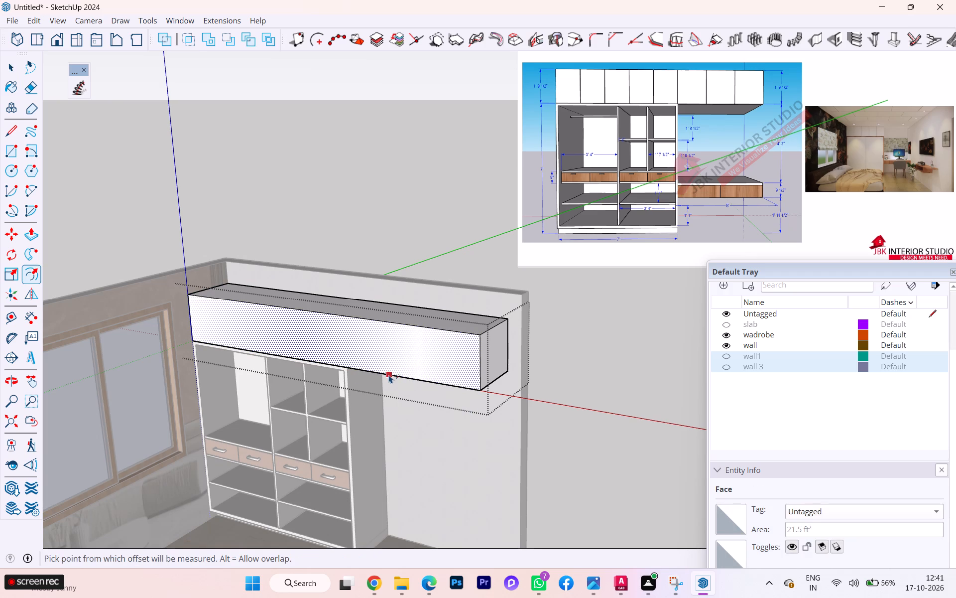
left_click(389, 375)
key("1")
key("Return")
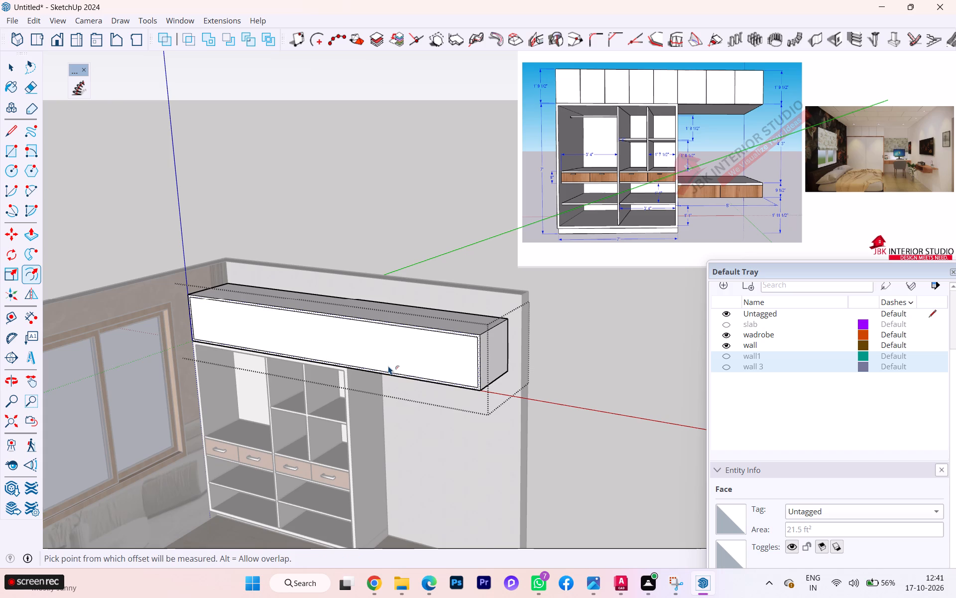
Push the inner front face of the overhead cabinet 22 inches inward to hollow out the carcass.
key("space")
left_click(385, 345)
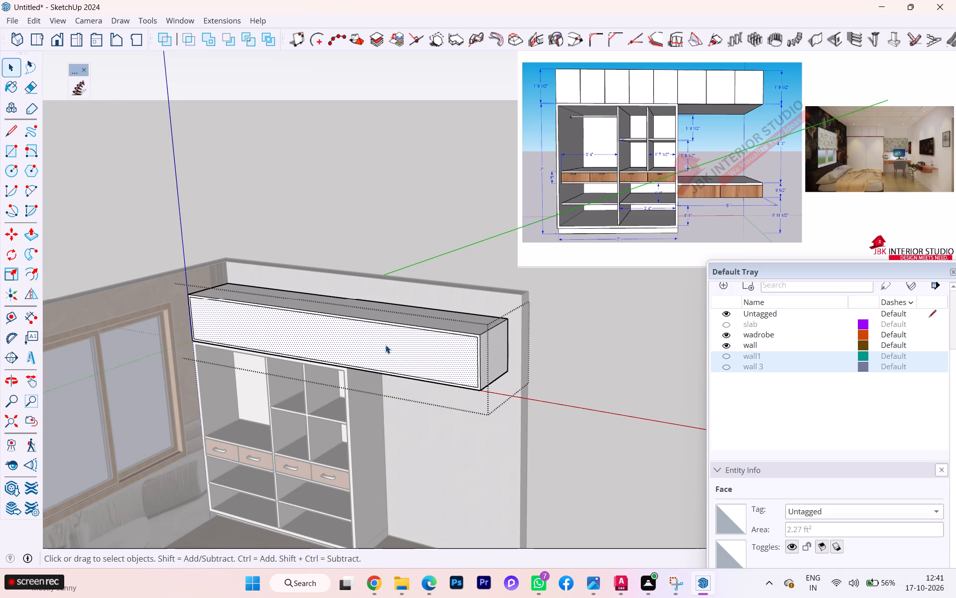
key("p")
left_click(385, 345)
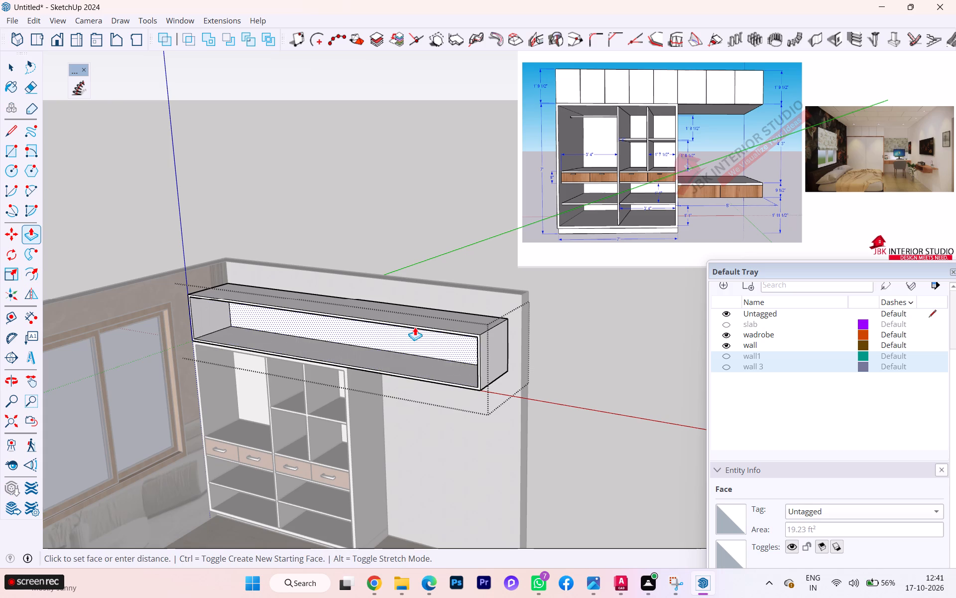
type("22")
key("Return")
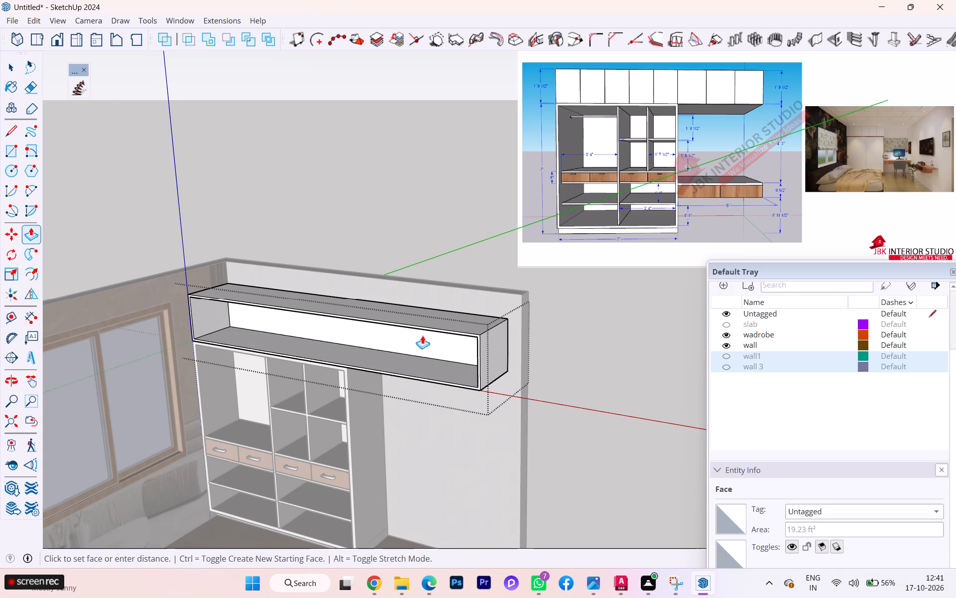
key("Escape")
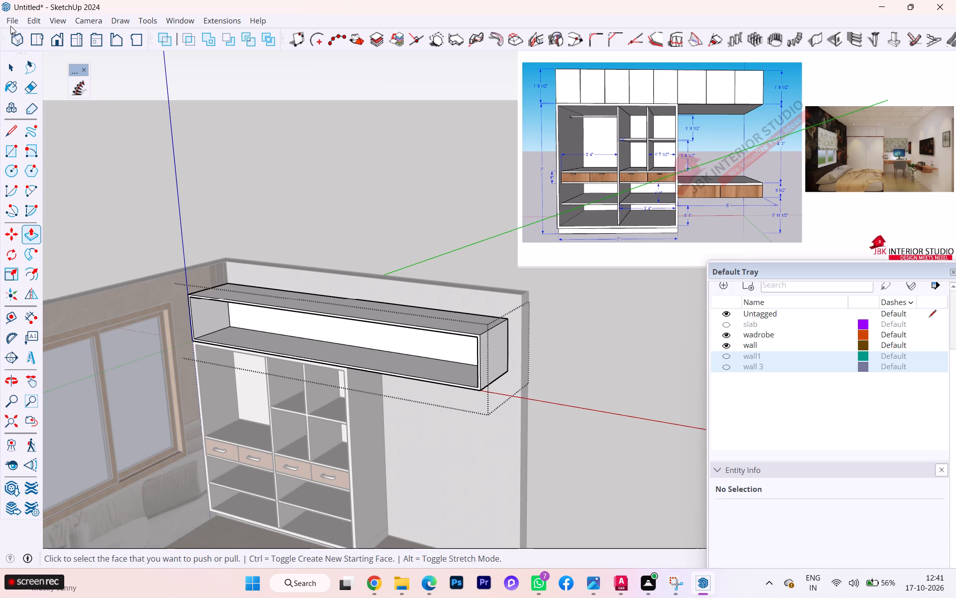
Paste the copied front face in place over the hollow overhead cabinet's opening.
left_click(11, 25)
left_click(33, 24)
left_click(33, 23)
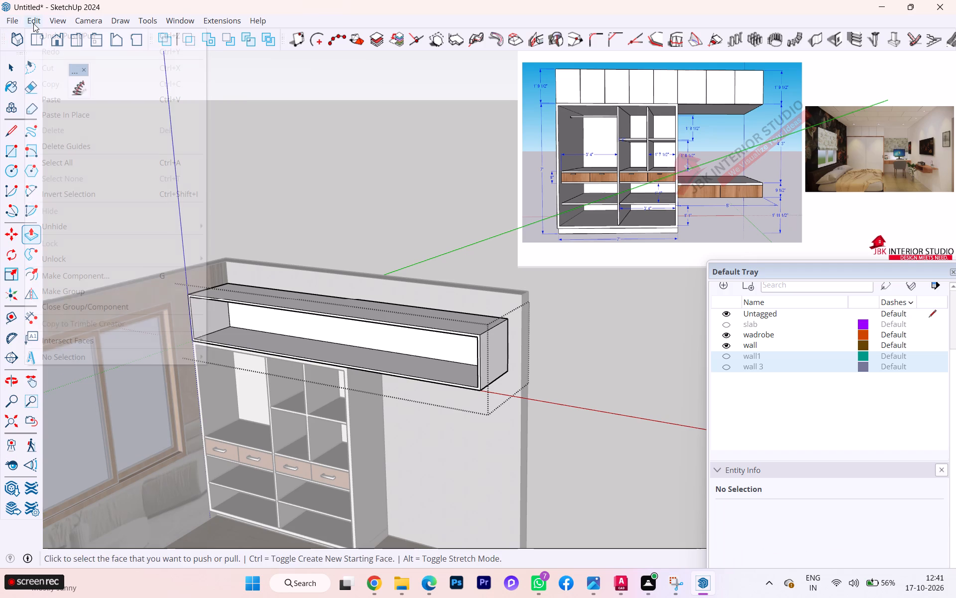
left_click(109, 121)
scroll(292, 317, "up", 5)
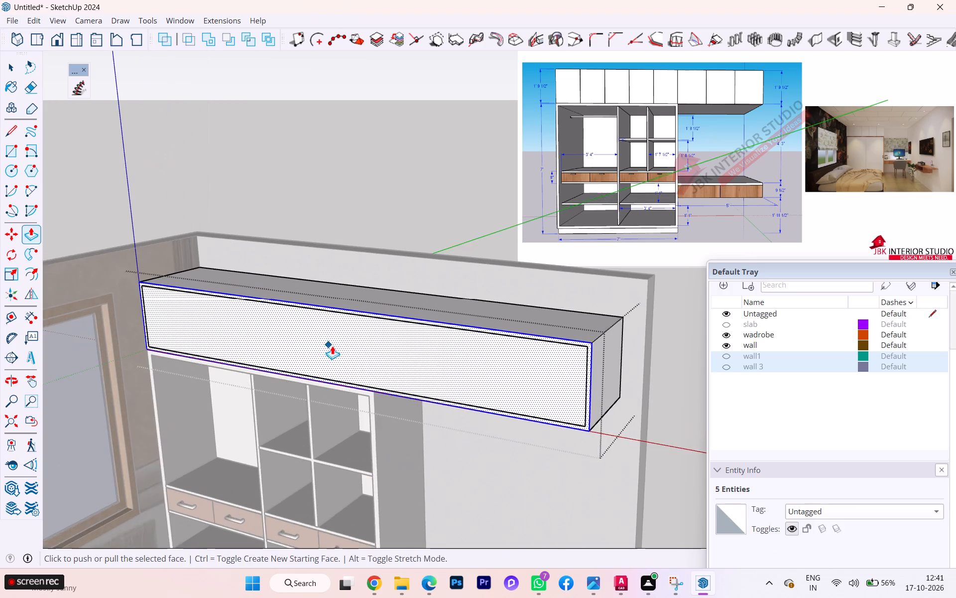
scroll(332, 346, "up", 2)
scroll(368, 345, "down", 3)
scroll(436, 373, "down", 1)
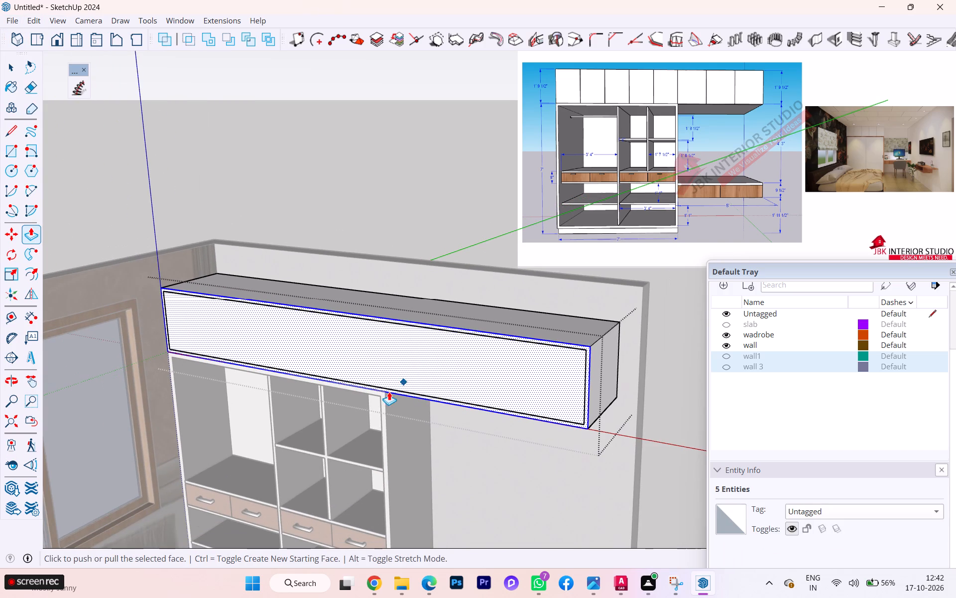
key("space")
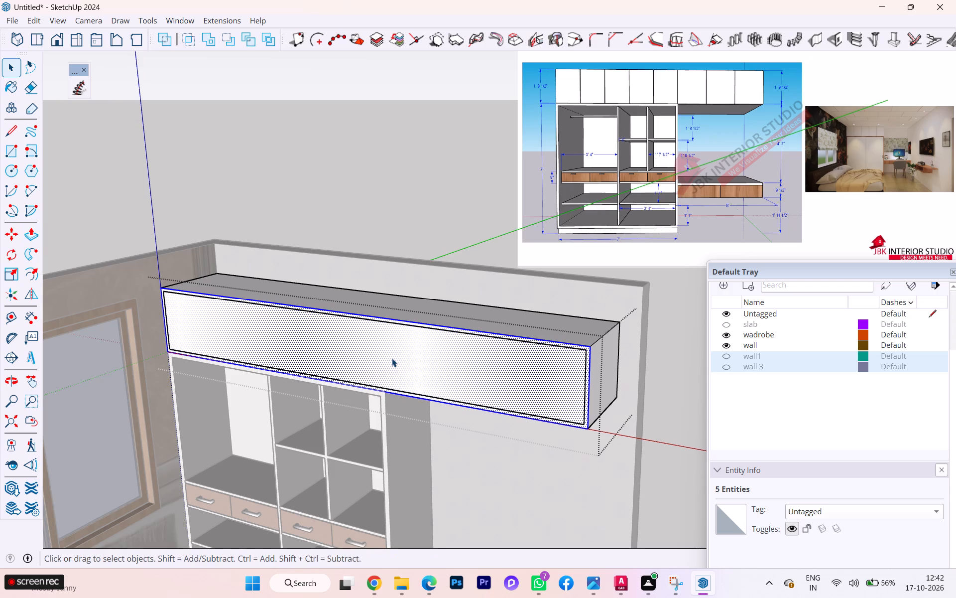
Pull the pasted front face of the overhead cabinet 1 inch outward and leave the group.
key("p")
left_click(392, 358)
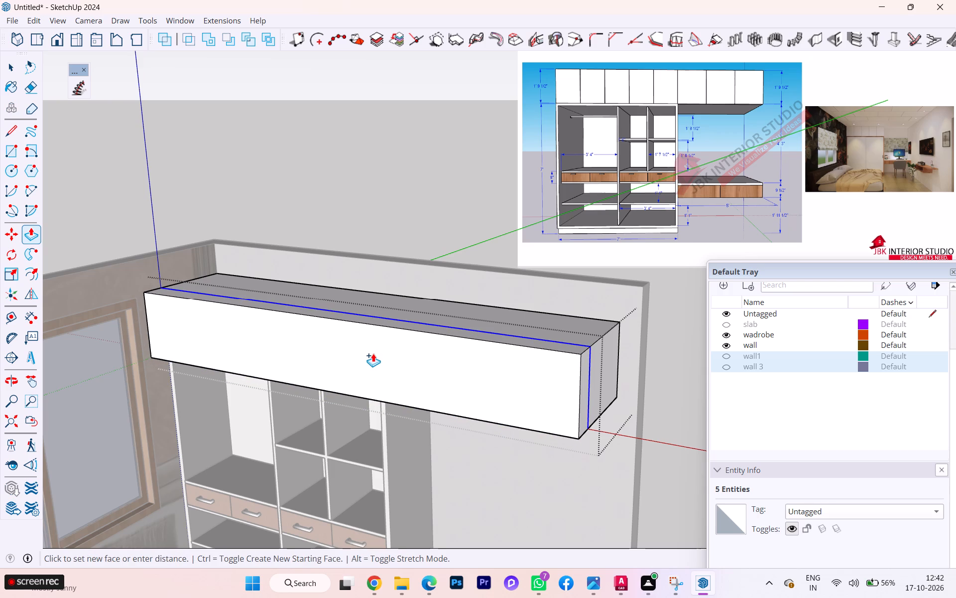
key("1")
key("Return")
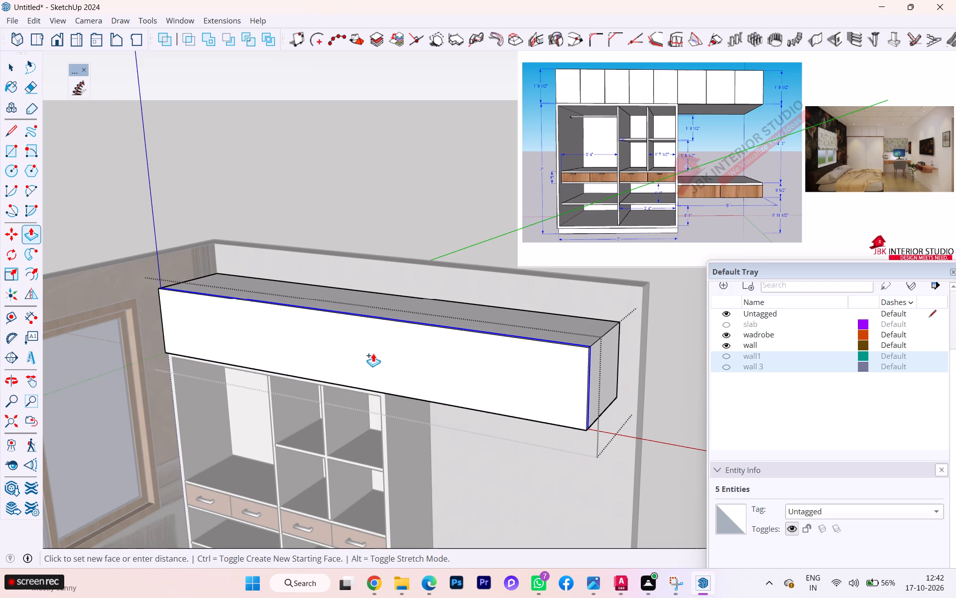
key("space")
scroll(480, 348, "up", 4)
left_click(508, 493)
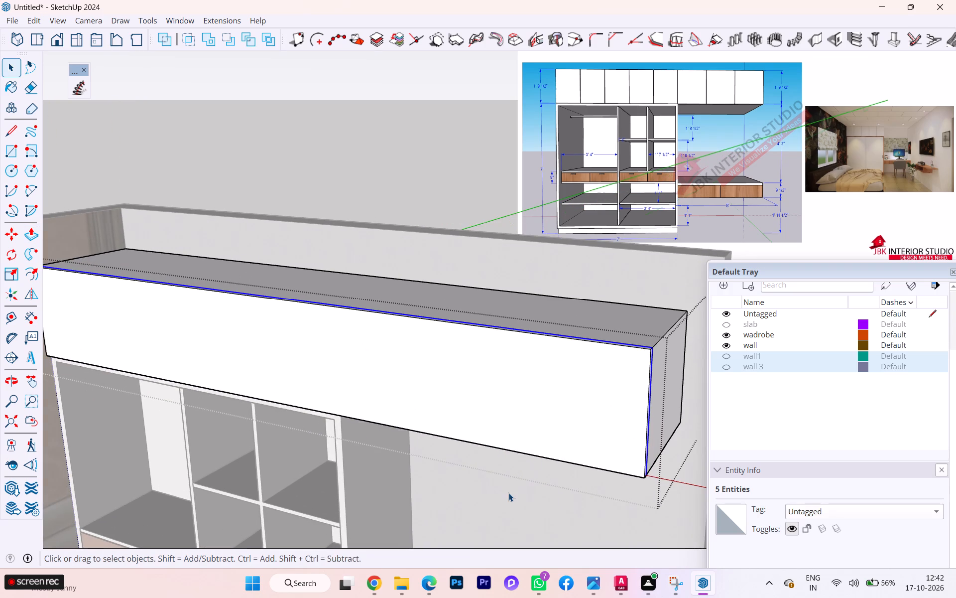
Examine the overhead cabinet's front, underside and end from several angles, checking how the thickened front meets the carcass.
middle_click_drag(286, 373, 430, 389)
scroll(388, 456, "up", 6)
middle_click_drag(396, 453, 318, 450)
scroll(346, 452, "down", 1)
middle_click_drag(318, 450, 0, 322)
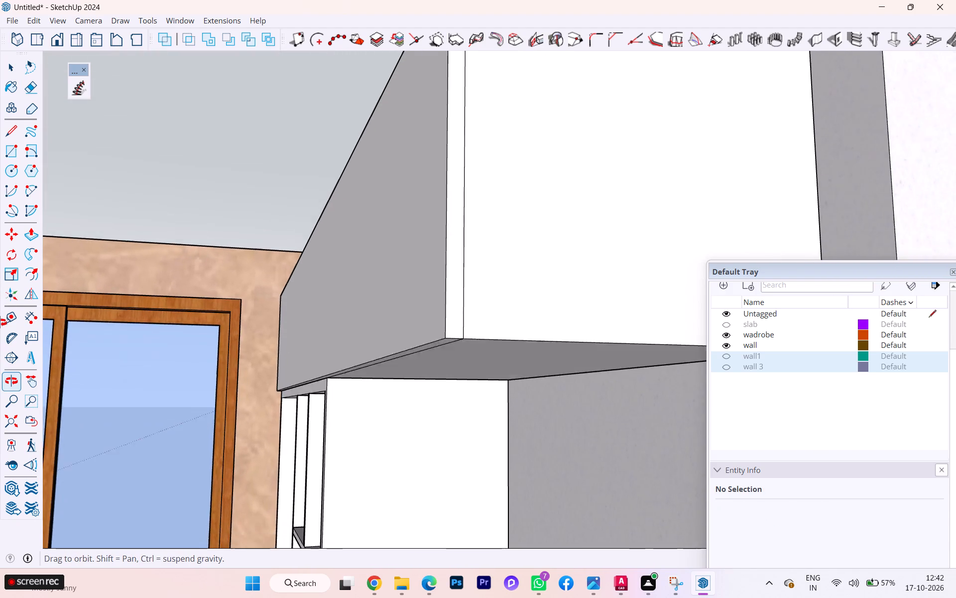
middle_click_drag(0, 322, 0, 325)
middle_click_drag(279, 357, 264, 340)
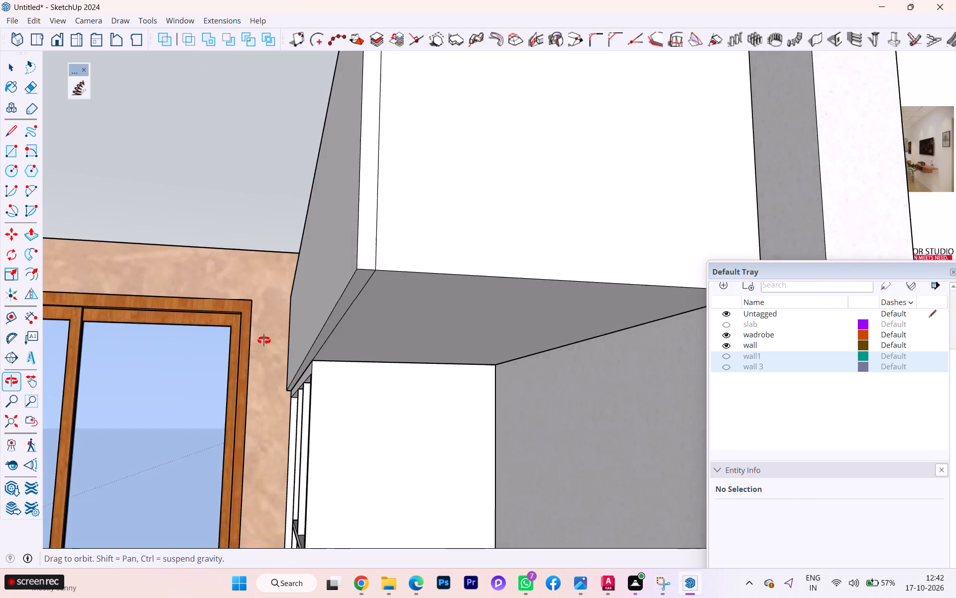
middle_click_drag(264, 340, 323, 350)
scroll(312, 387, "up", 5)
scroll(309, 389, "down", 3)
middle_click_drag(309, 381, 403, 370)
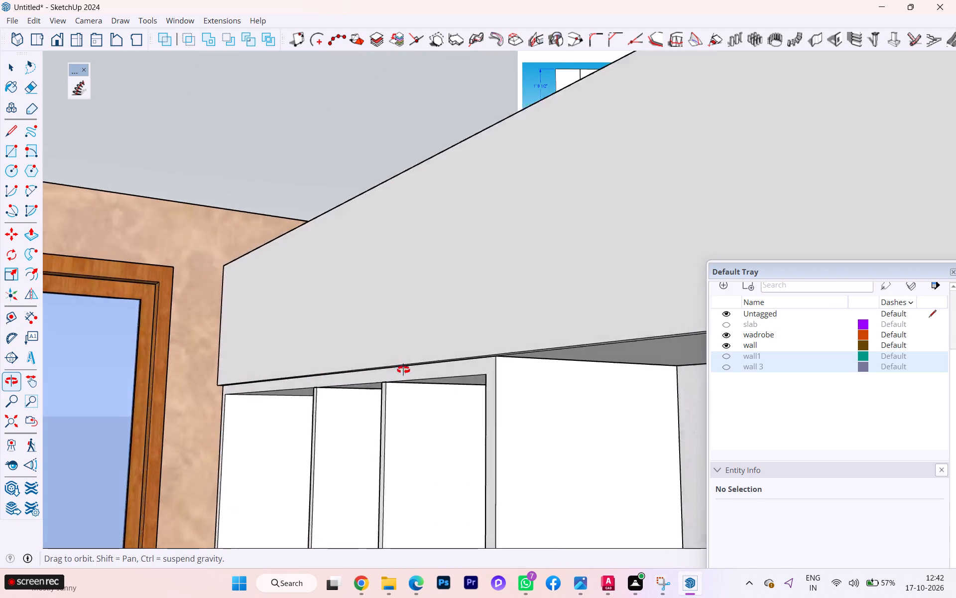
middle_click_drag(403, 370, 462, 365)
scroll(226, 388, "down", 4)
scroll(225, 388, "up", 1)
scroll(191, 389, "down", 1)
middle_click_drag(191, 390, 462, 448)
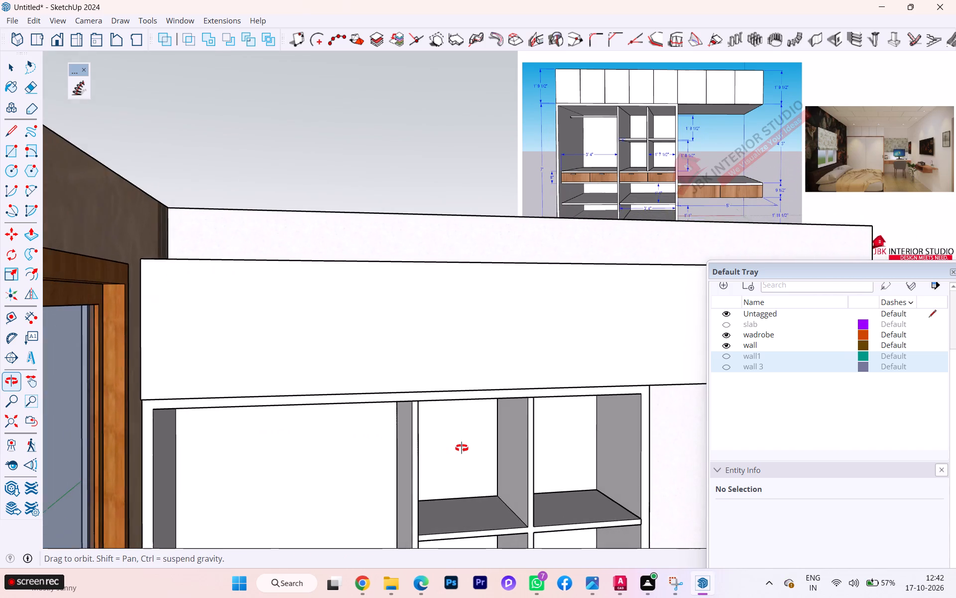
middle_click_drag(462, 448, 428, 488)
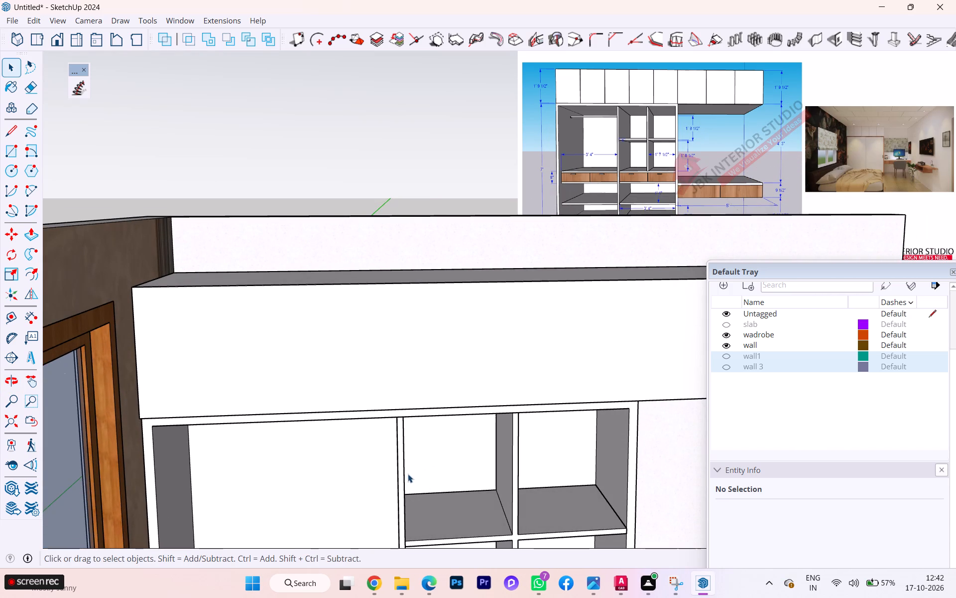
scroll(248, 382, "up", 2)
scroll(159, 356, "up", 2)
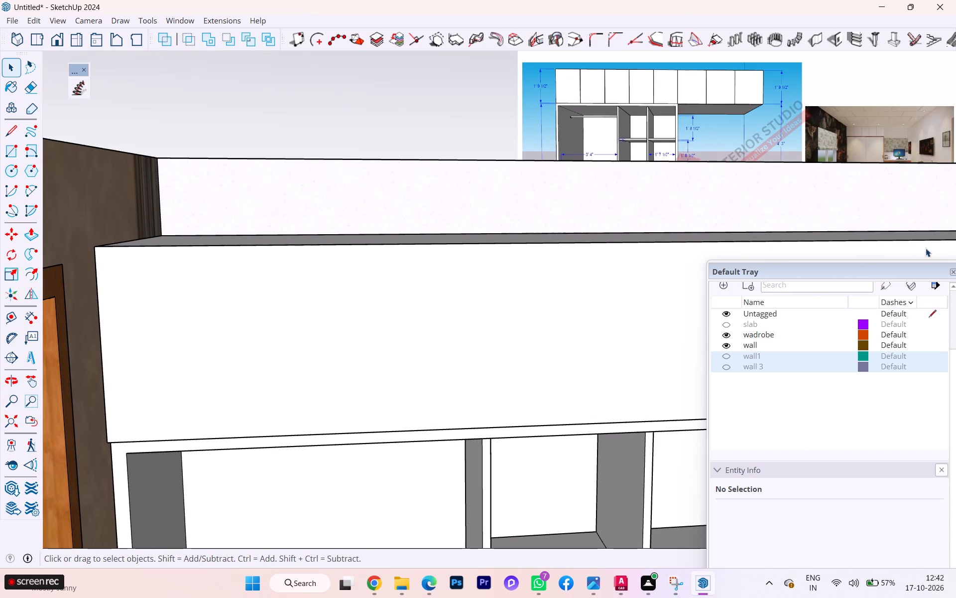
scroll(79, 298, "up", 1)
left_click(104, 302)
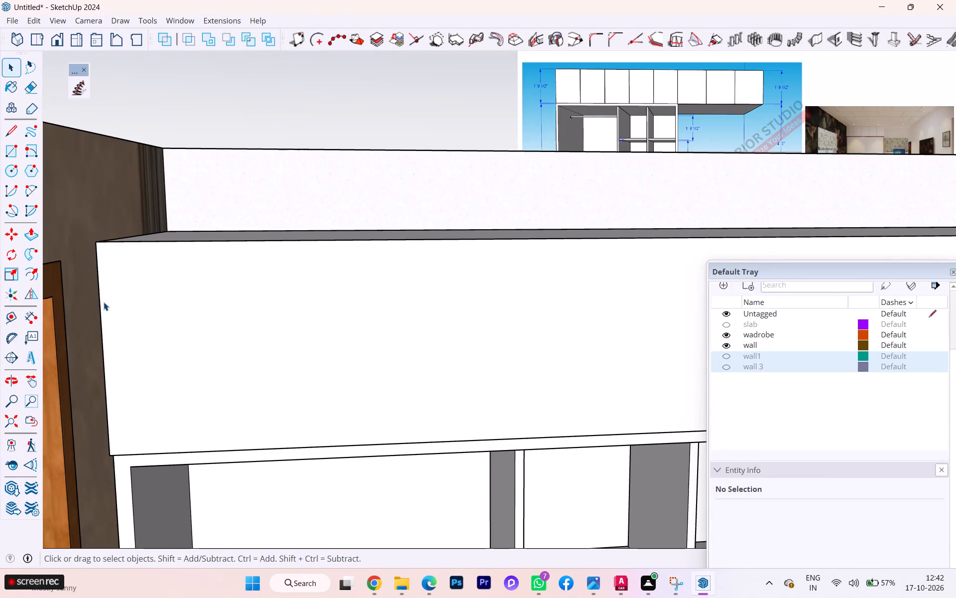
scroll(109, 310, "down", 2)
middle_click_drag(111, 312, 105, 408)
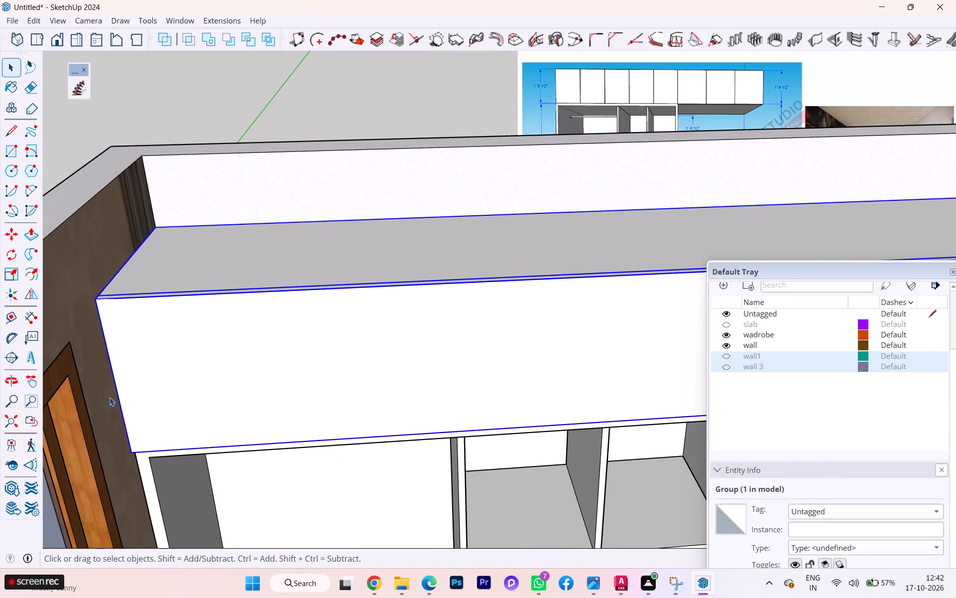
scroll(127, 348, "up", 3)
scroll(133, 342, "down", 6)
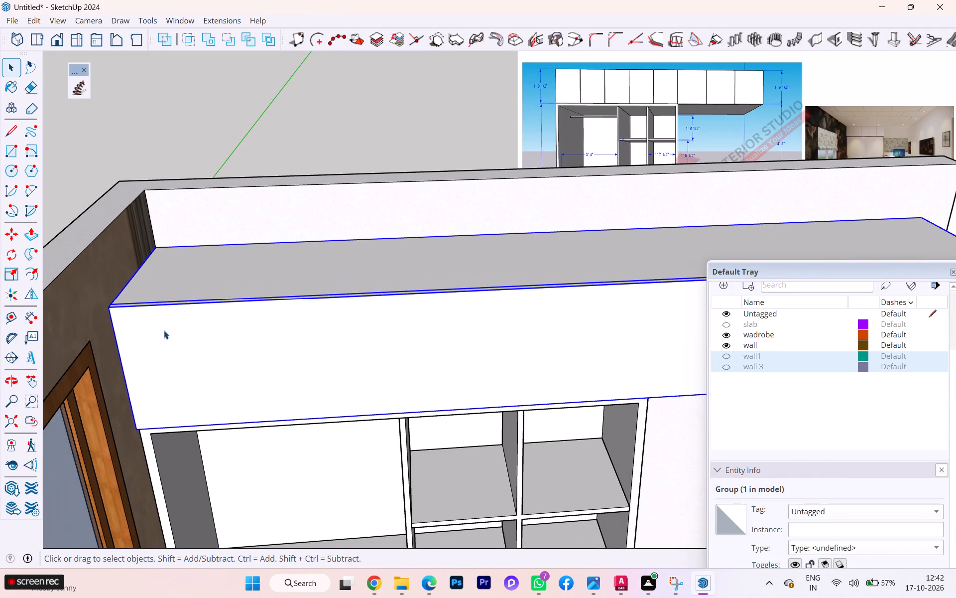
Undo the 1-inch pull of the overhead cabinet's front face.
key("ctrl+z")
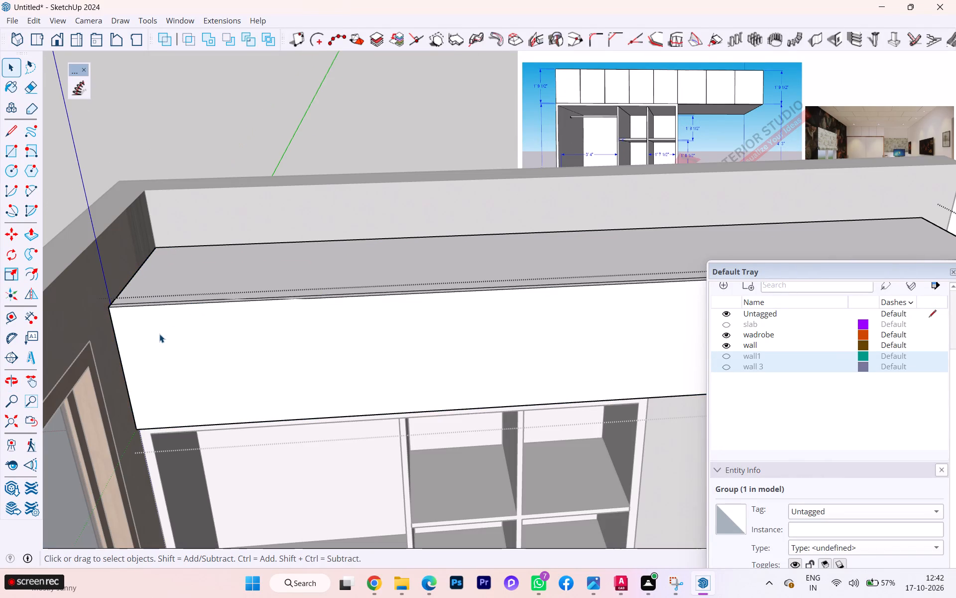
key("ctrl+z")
Inspect the pasted front by selecting its face and edges to see how they relate to the carcass frame.
left_click(154, 333)
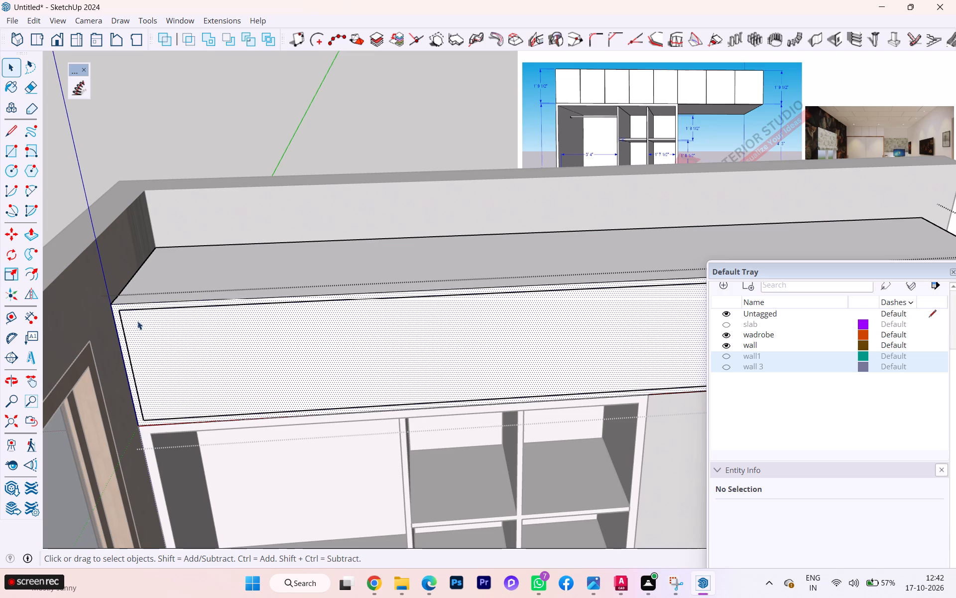
left_click(131, 307)
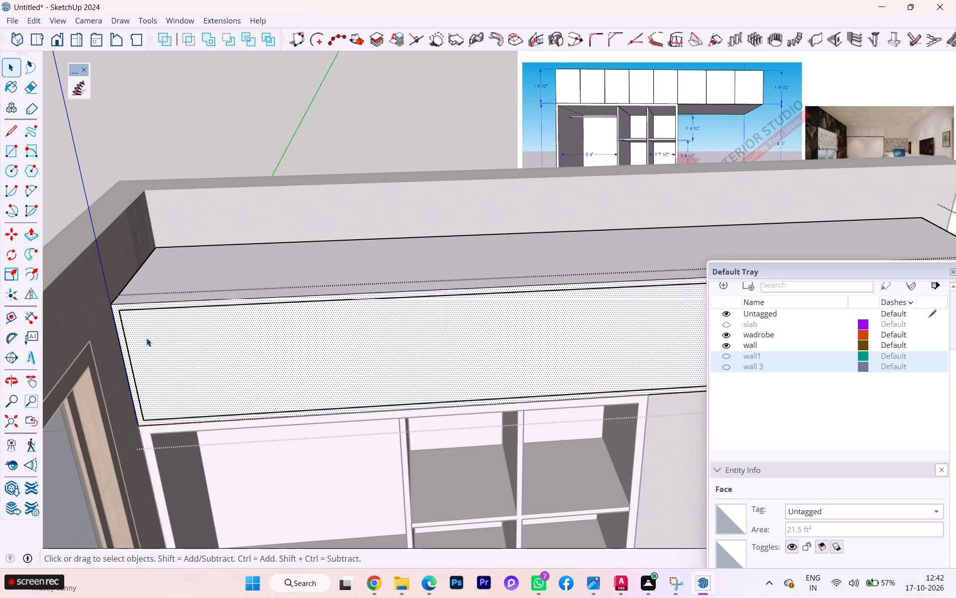
double_click(123, 323)
double_click(114, 310)
left_click(114, 309)
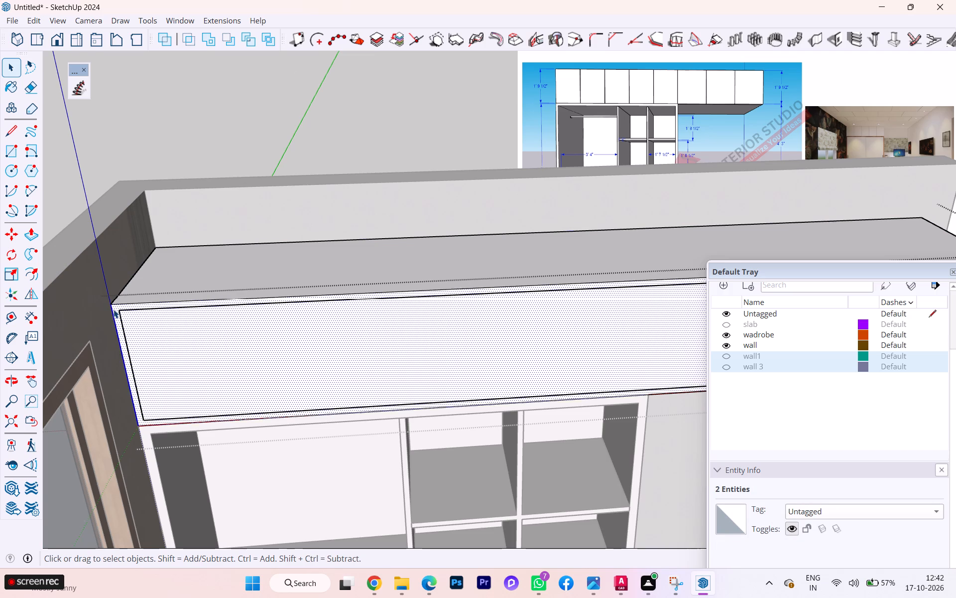
left_click(119, 317)
scroll(151, 334, "down", 2)
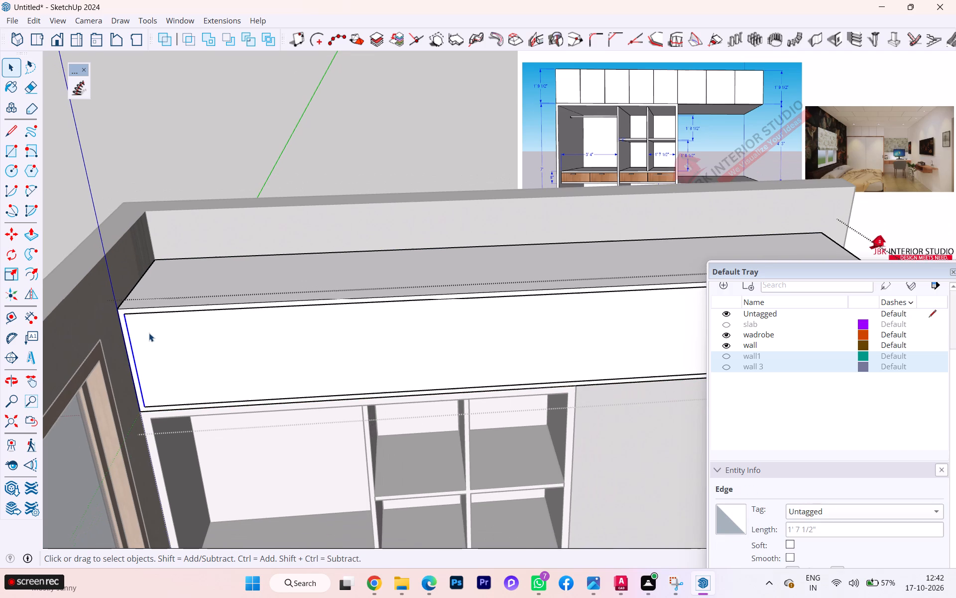
scroll(248, 349, "down", 4)
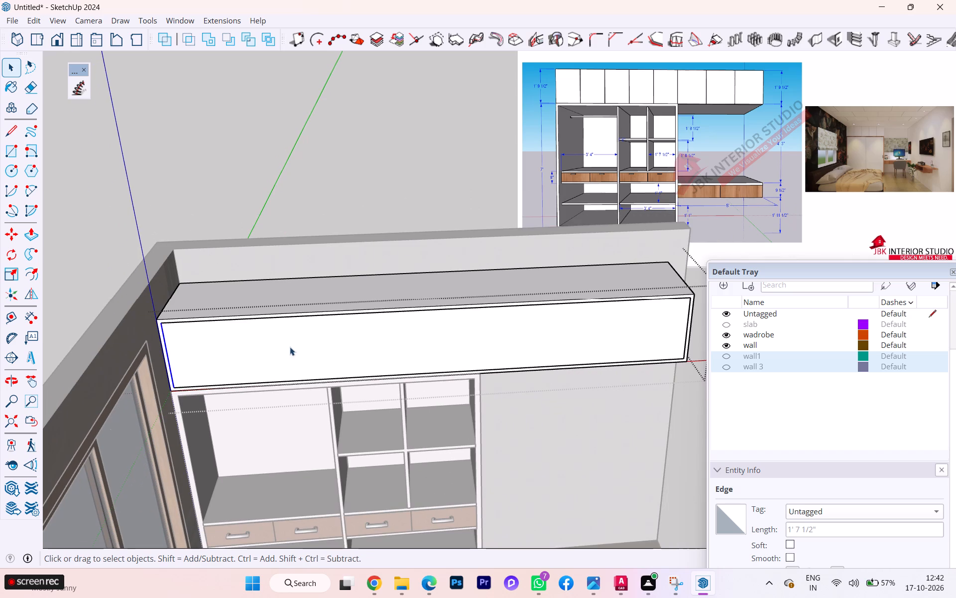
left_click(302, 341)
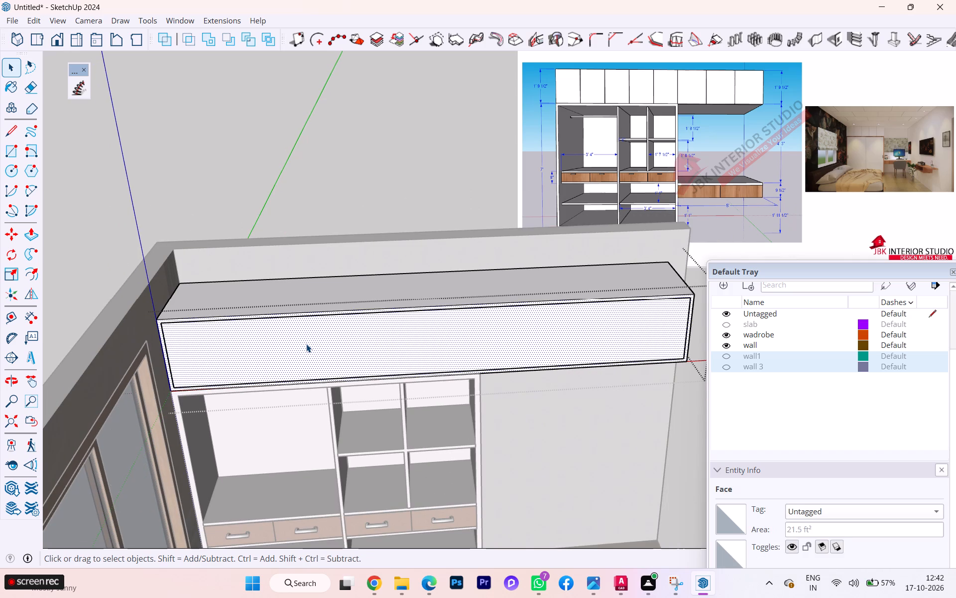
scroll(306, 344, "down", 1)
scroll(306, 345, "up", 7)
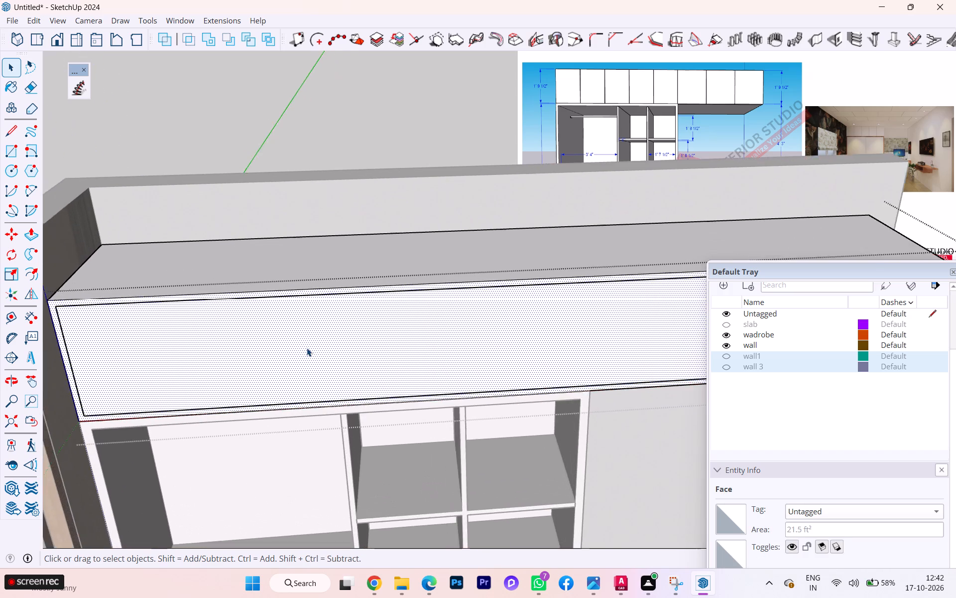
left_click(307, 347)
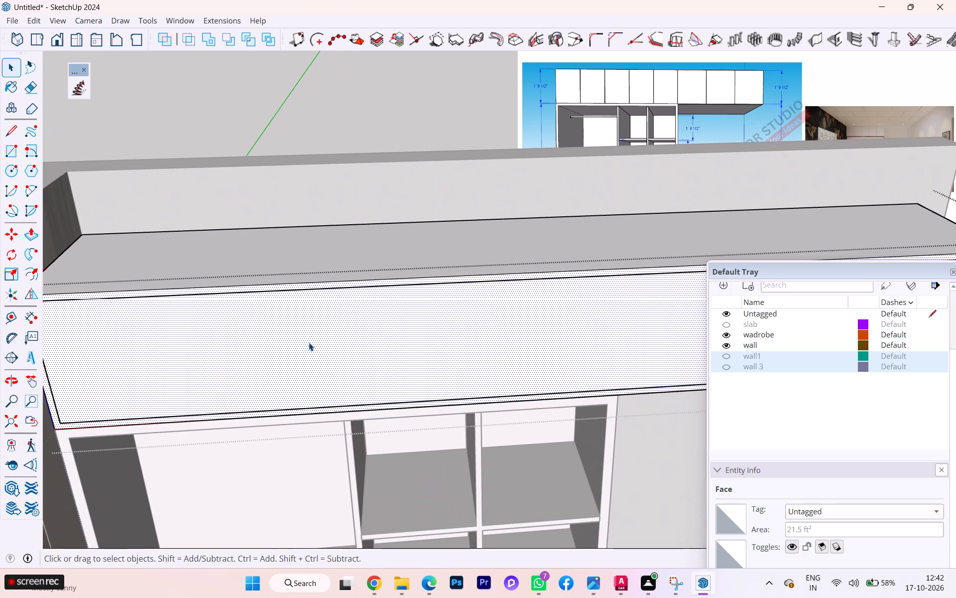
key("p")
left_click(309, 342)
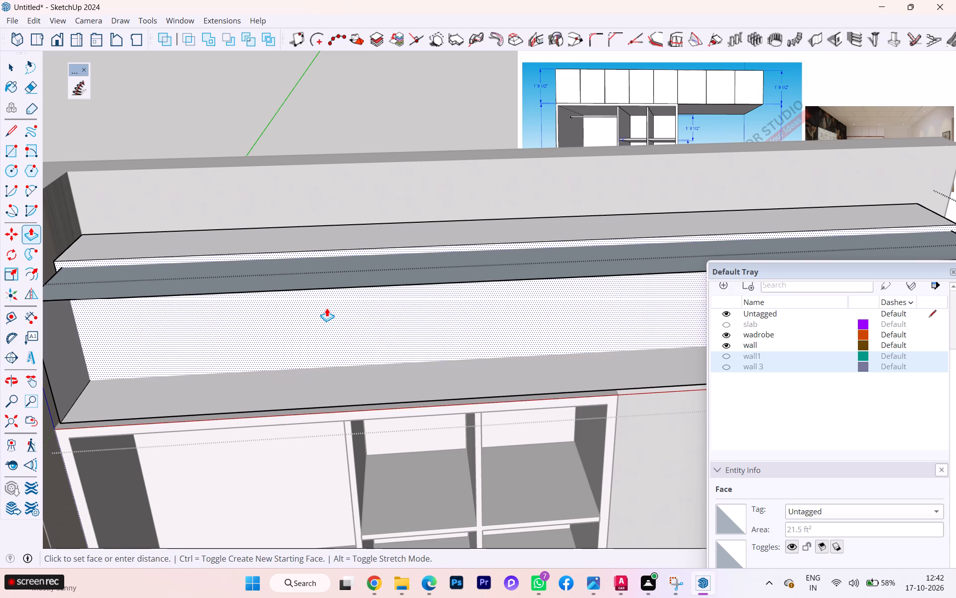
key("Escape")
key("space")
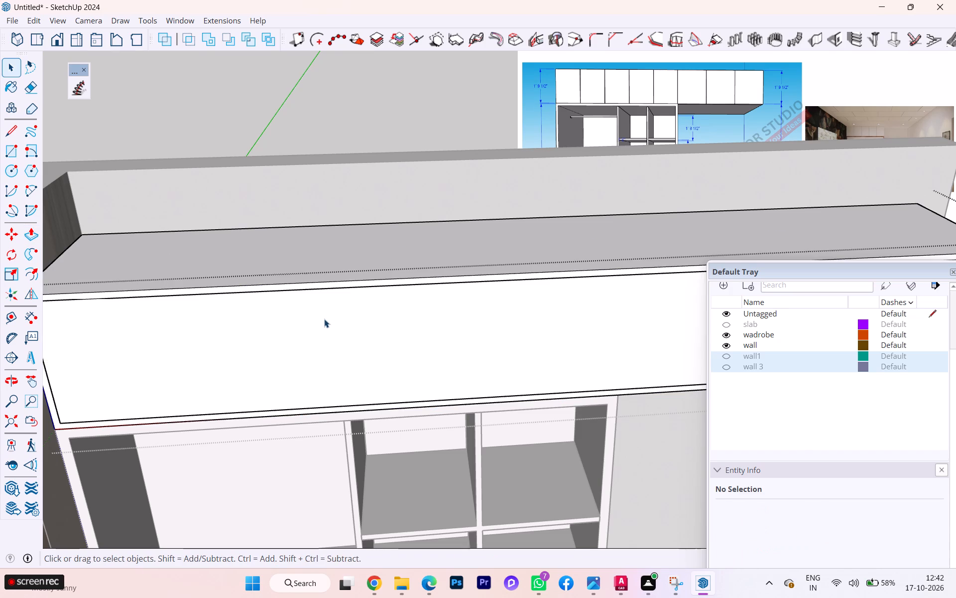
Undo the pasting of the front face to reopen the hollow overhead cabinet.
key("ctrl+z")
Draw a vertical rectangle across the overhead cabinet's opening, from the frame's inner top corner to the diagonally opposite inner bottom corner.
scroll(210, 345, "down", 5)
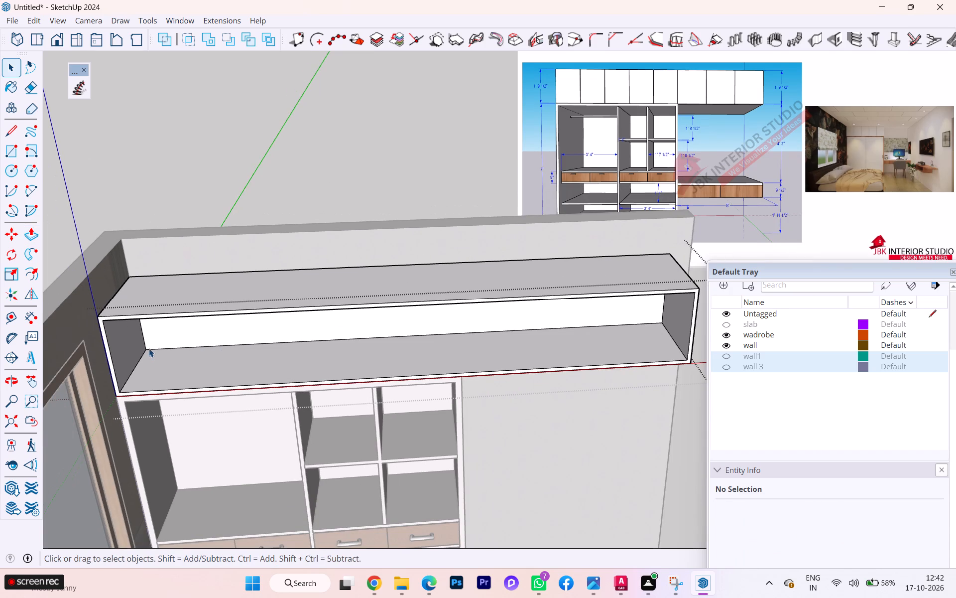
key("r")
scroll(106, 328, "up", 3)
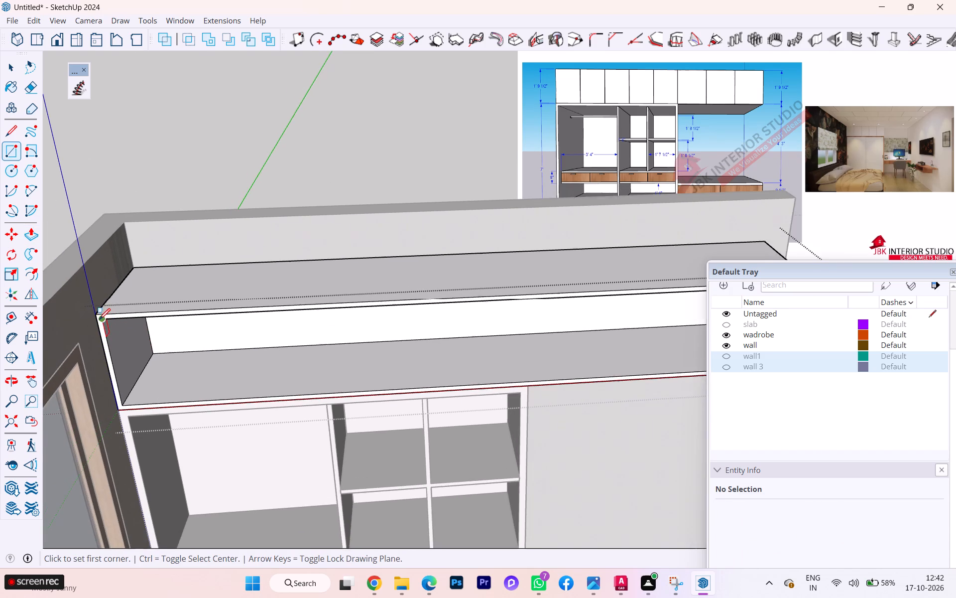
scroll(99, 319, "up", 2)
left_click(98, 313)
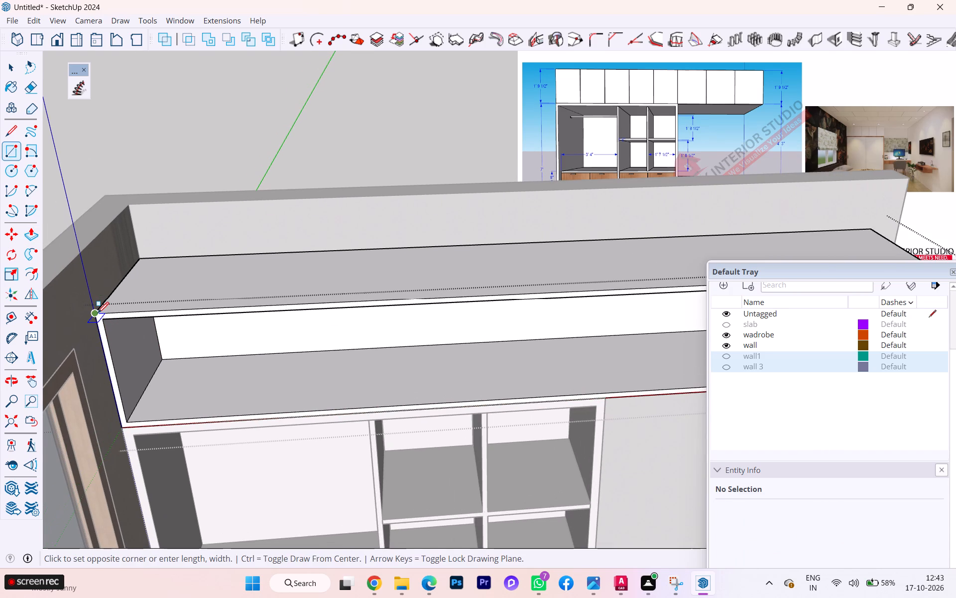
key("Escape")
left_click(102, 319)
scroll(205, 373, "down", 4)
scroll(152, 383, "up", 1)
scroll(152, 383, "down", 3)
key("Left")
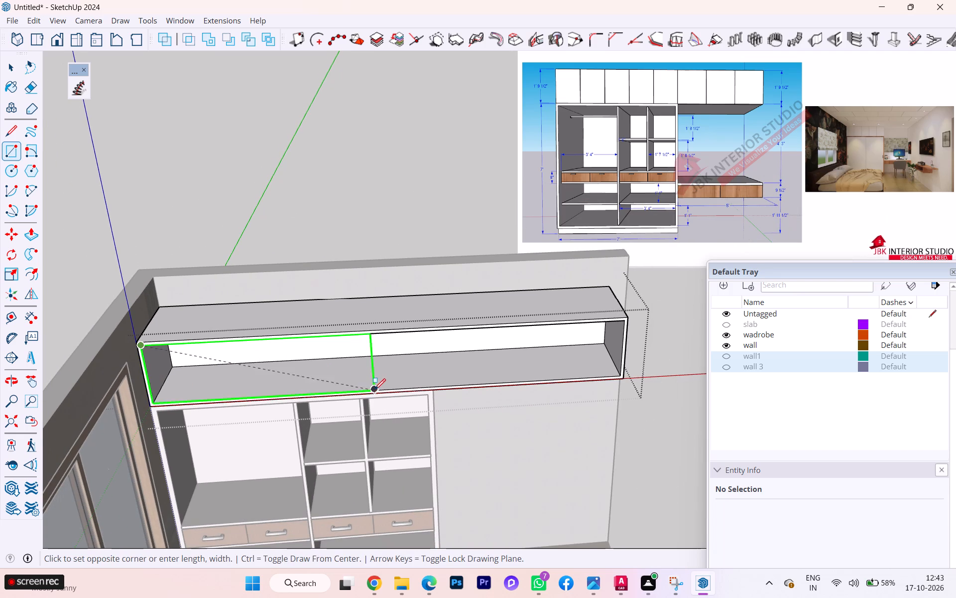
scroll(614, 378, "up", 4)
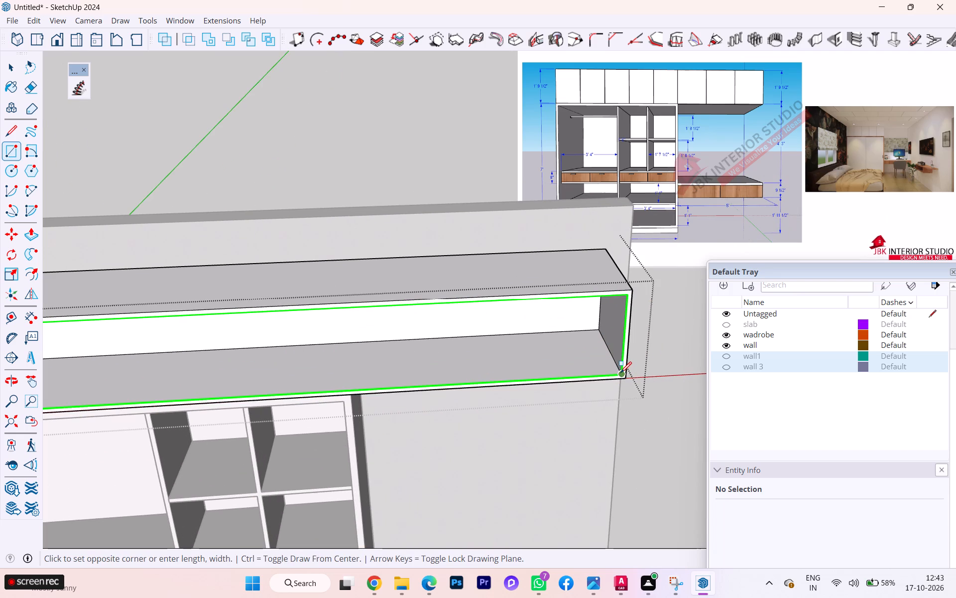
left_click(620, 373)
key("space")
Inspect the rectangle face in the overhead cabinet's opening from the front and the end, checking how it sits within the frame.
left_click(521, 346)
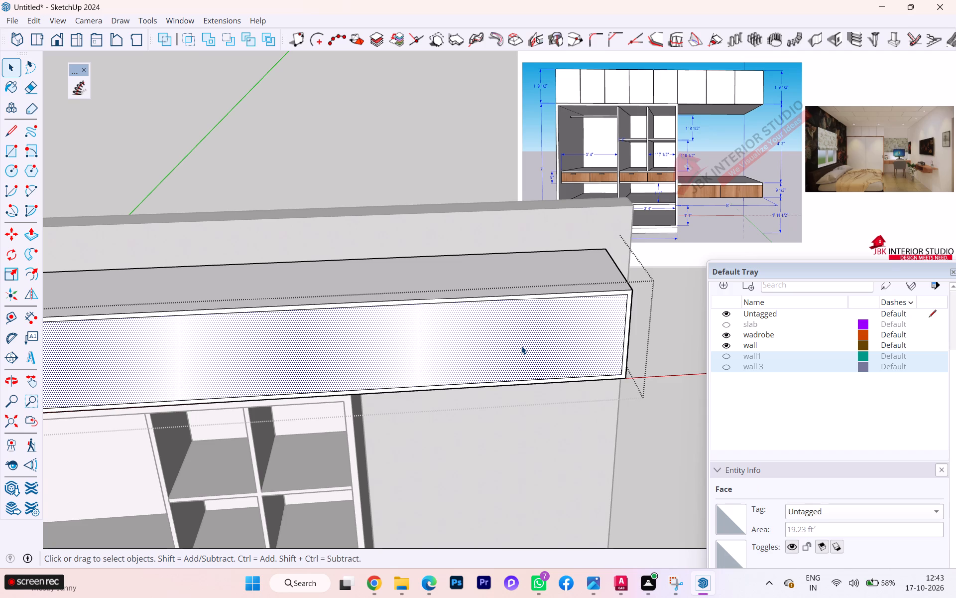
scroll(521, 346, "down", 3)
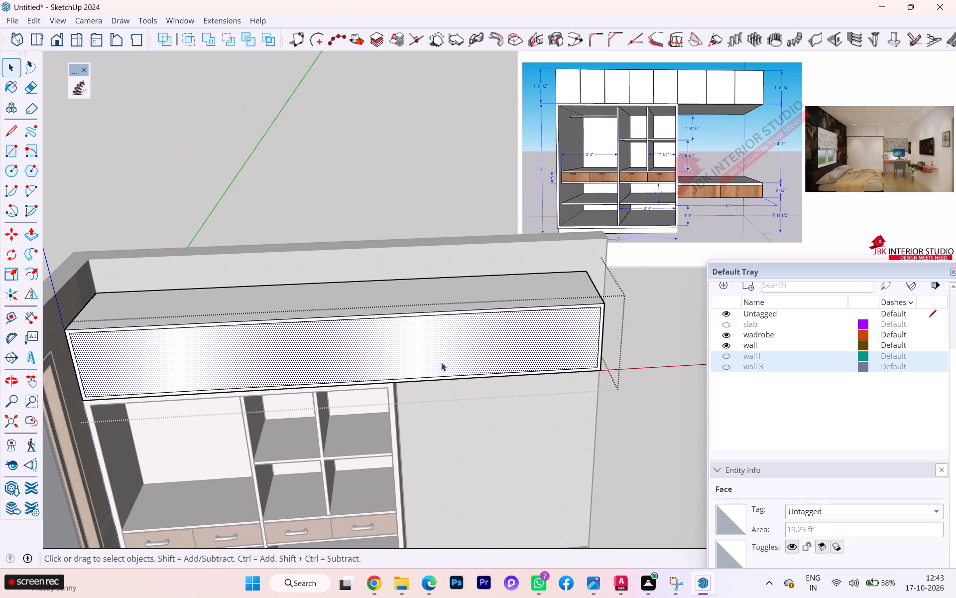
scroll(236, 357, "up", 2)
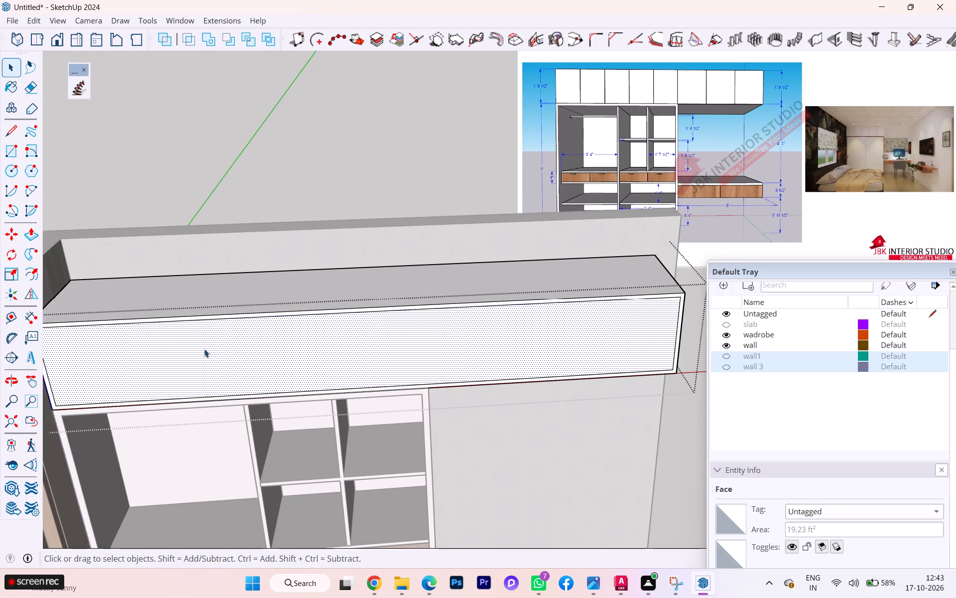
scroll(535, 344, "up", 1)
scroll(535, 344, "down", 1)
middle_click_drag(537, 351, 195, 386)
scroll(398, 383, "up", 3)
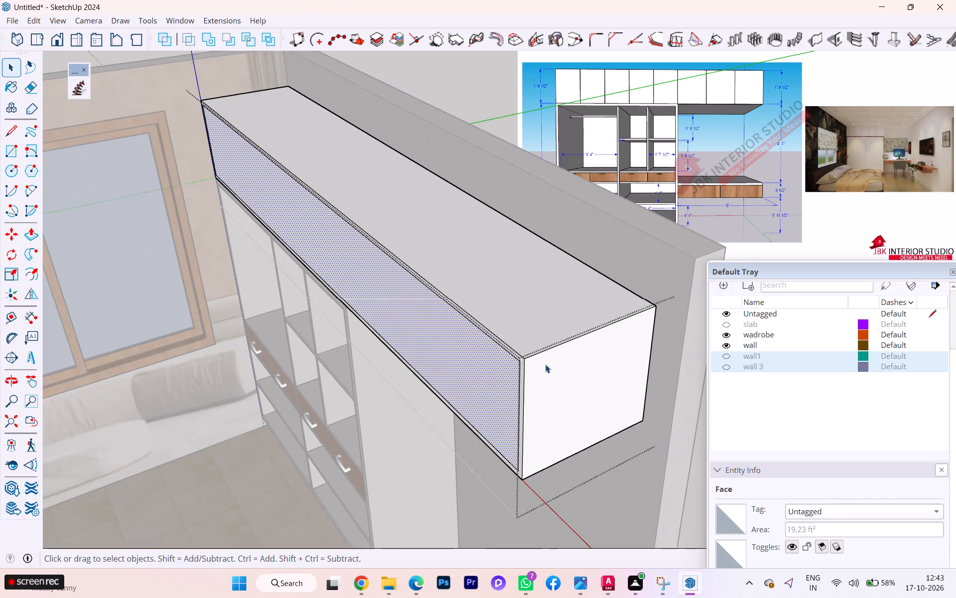
scroll(554, 360, "down", 1)
scroll(554, 359, "up", 3)
scroll(504, 365, "down", 2)
scroll(504, 365, "up", 12)
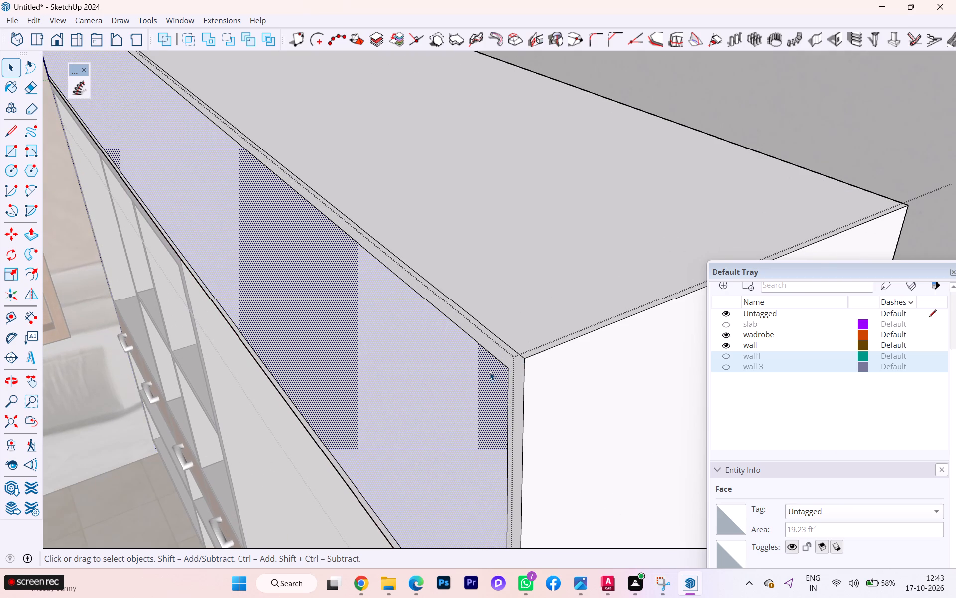
scroll(502, 384, "down", 3)
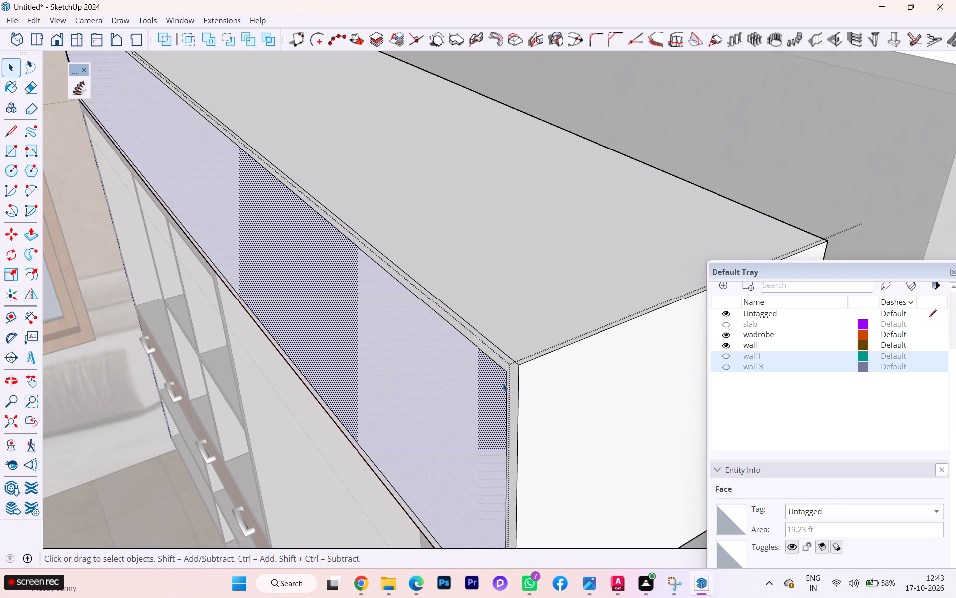
scroll(503, 384, "down", 5)
scroll(507, 388, "up", 1)
scroll(367, 393, "down", 7)
middle_click_drag(373, 385, 394, 375)
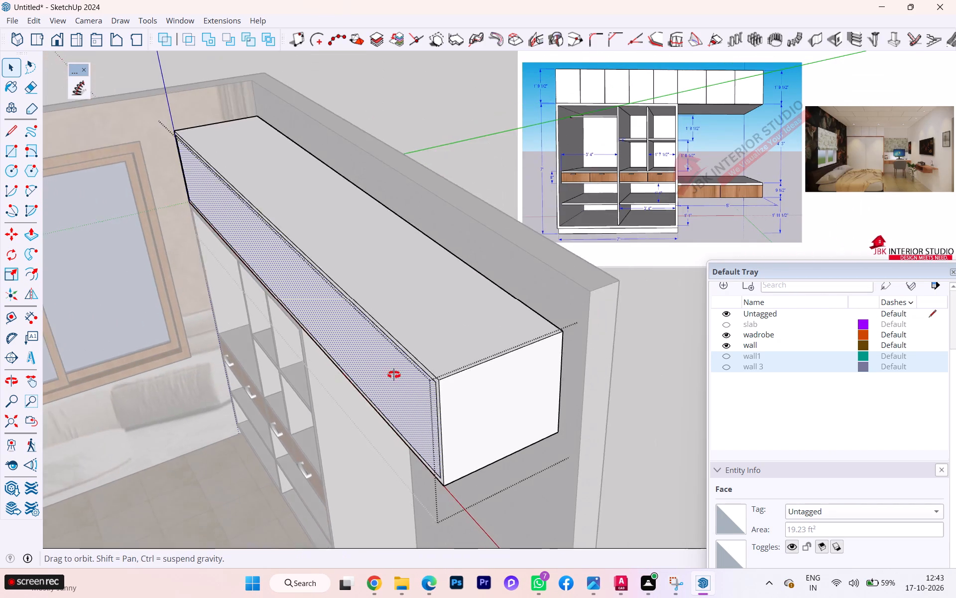
middle_click_drag(394, 375, 616, 359)
scroll(399, 356, "down", 1)
scroll(395, 357, "up", 1)
scroll(391, 360, "down", 1)
scroll(347, 372, "down", 2)
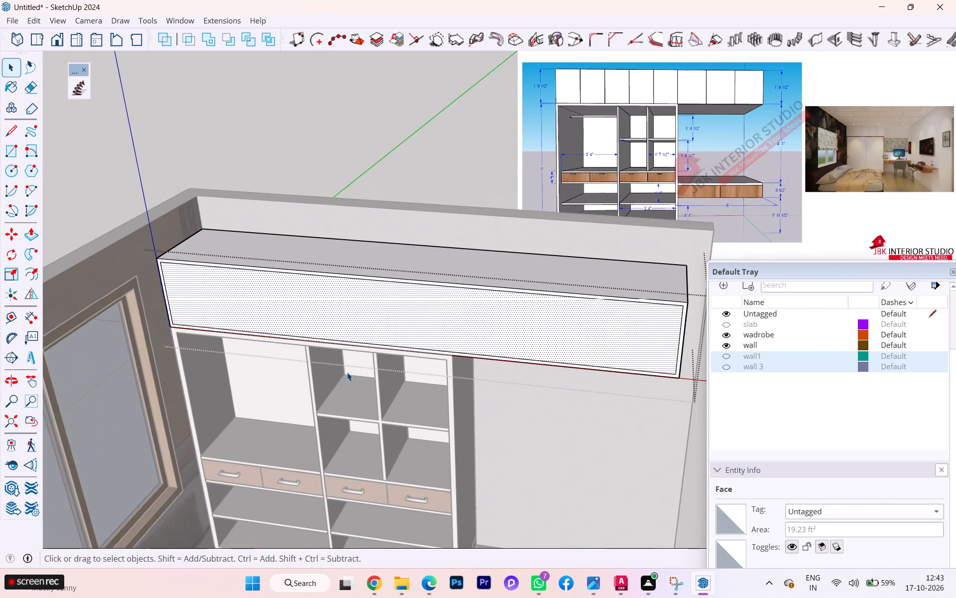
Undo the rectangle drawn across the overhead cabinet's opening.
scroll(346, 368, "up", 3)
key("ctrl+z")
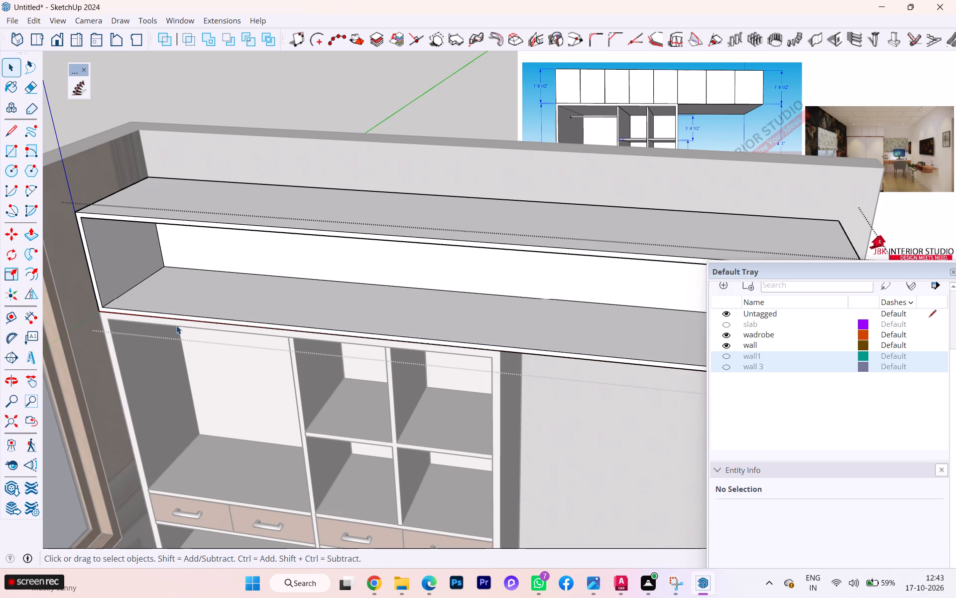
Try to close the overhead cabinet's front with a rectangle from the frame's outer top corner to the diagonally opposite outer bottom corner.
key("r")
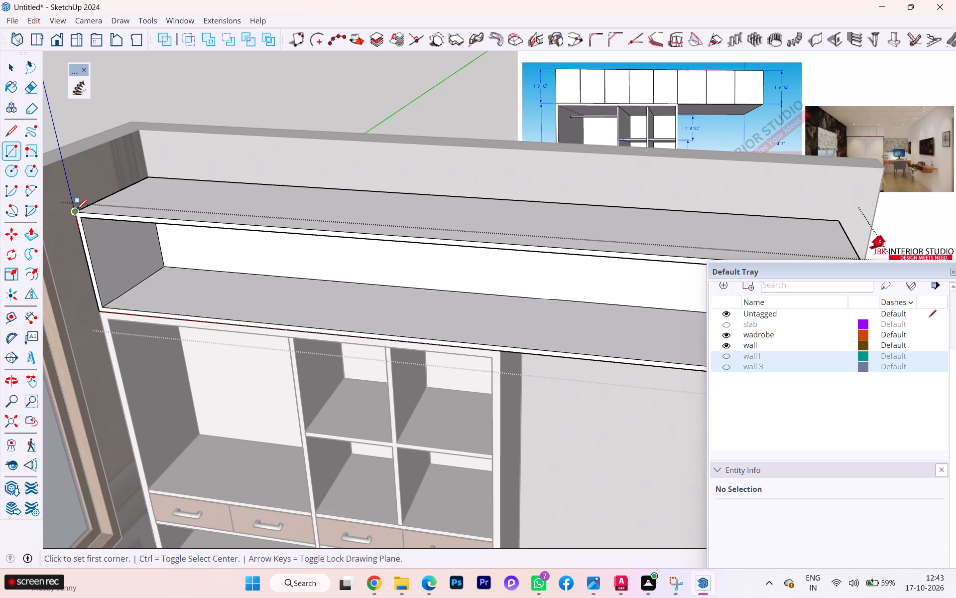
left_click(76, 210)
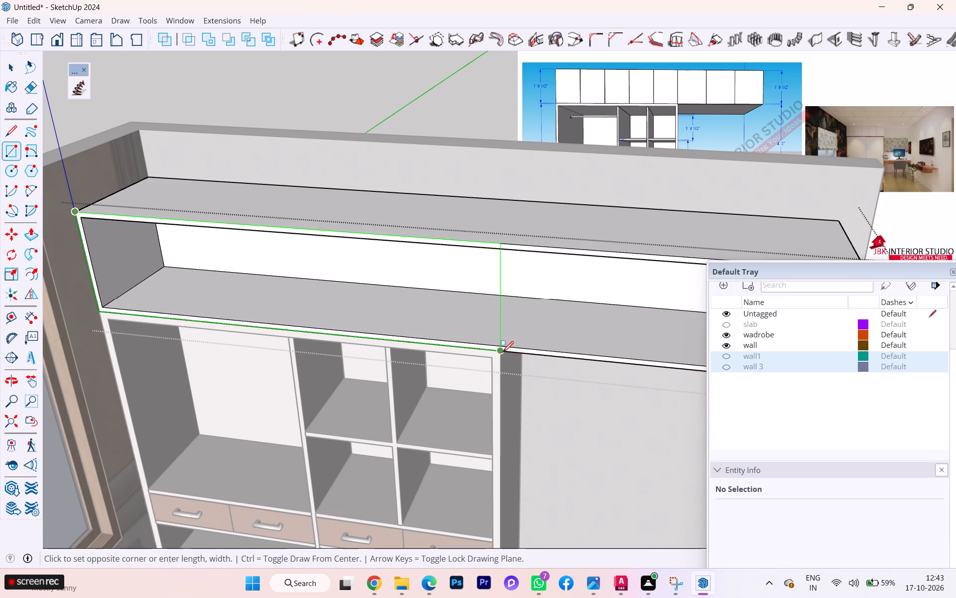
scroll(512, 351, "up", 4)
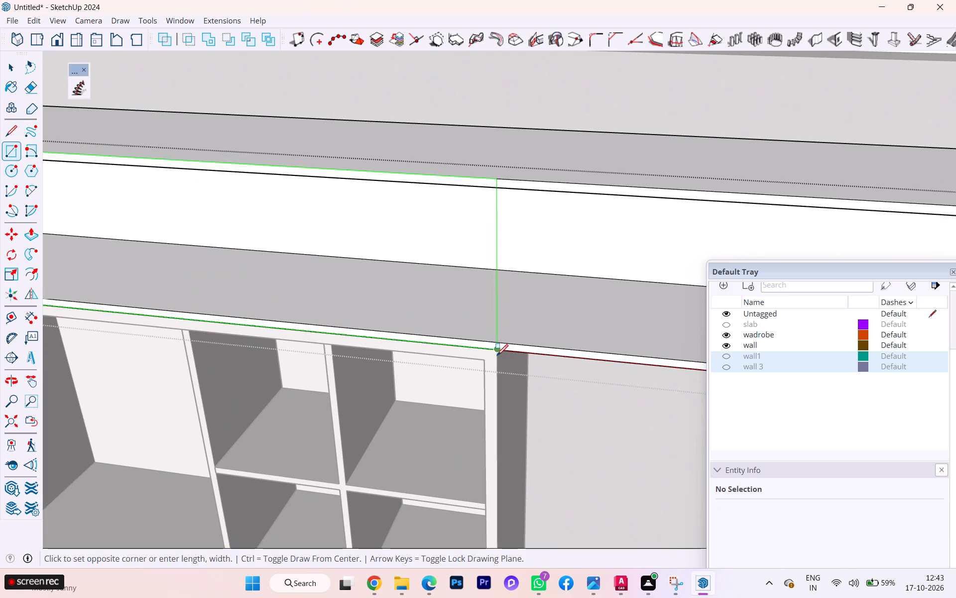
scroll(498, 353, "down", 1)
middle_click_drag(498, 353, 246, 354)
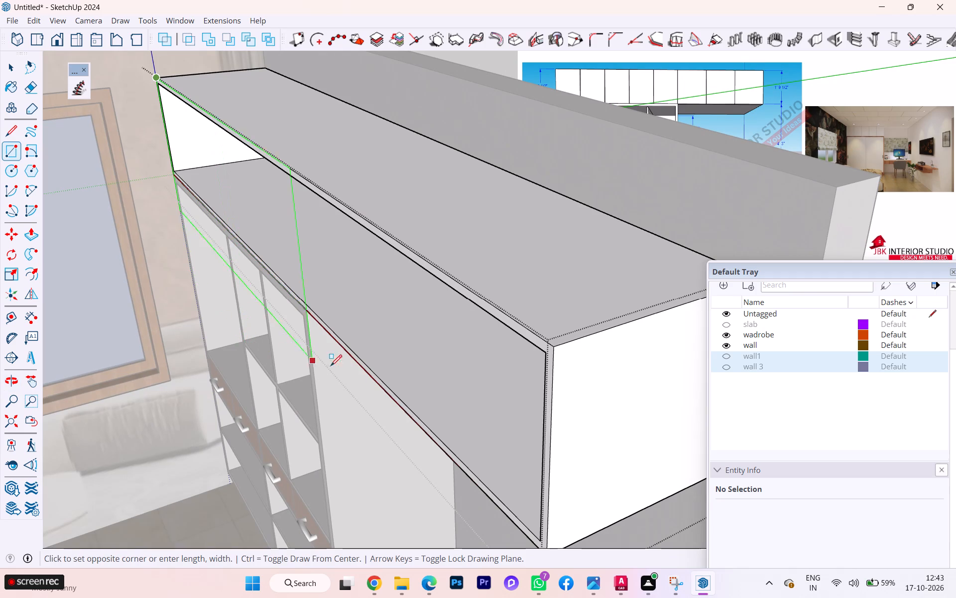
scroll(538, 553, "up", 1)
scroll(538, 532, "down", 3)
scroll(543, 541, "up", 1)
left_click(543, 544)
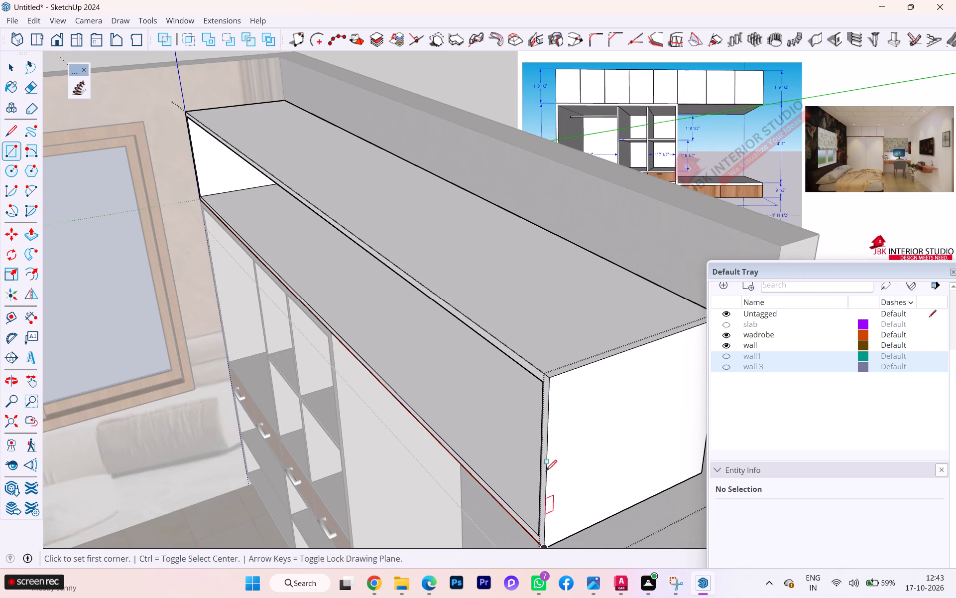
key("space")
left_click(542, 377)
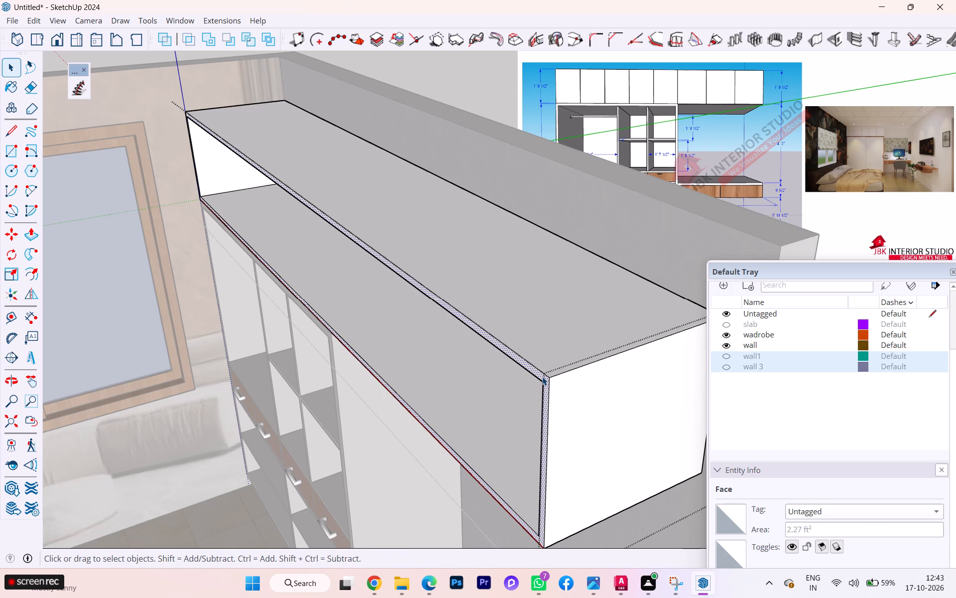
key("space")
Copy the inner face of the overhead cabinet's window-side end panel together with its bounding edges.
middle_click_drag(486, 393, 600, 399)
scroll(486, 393, "down", 1)
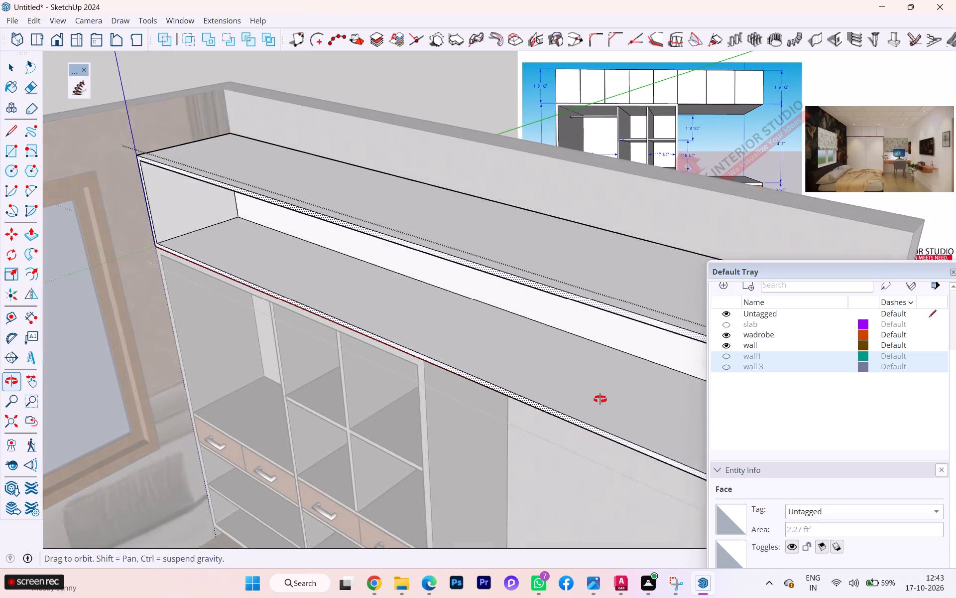
middle_click_drag(600, 399, 604, 400)
scroll(309, 384, "up", 3)
scroll(309, 384, "down", 1)
middle_click_drag(309, 384, 446, 373)
key("space")
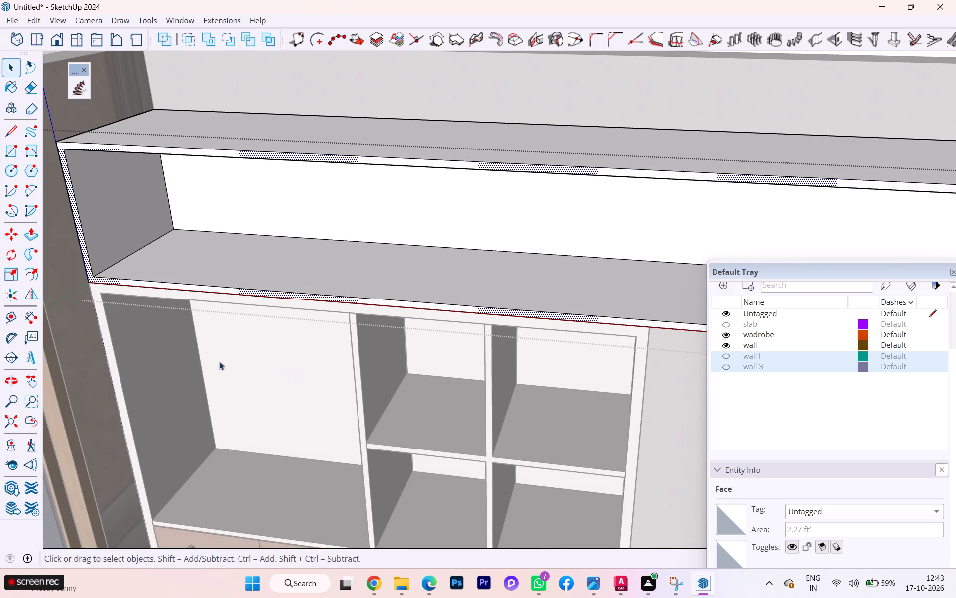
left_click(107, 238)
double_click(107, 238)
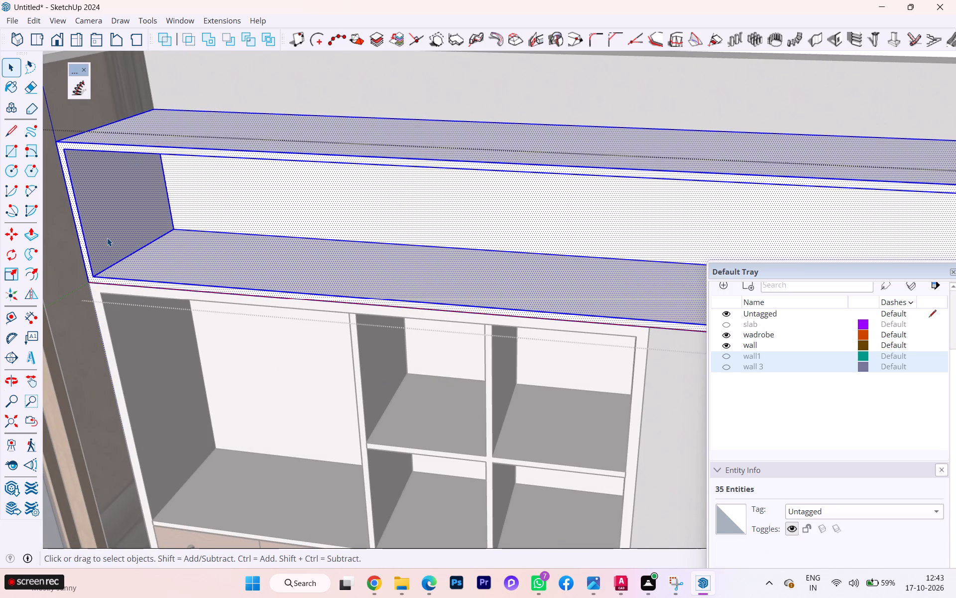
double_click(107, 238)
right_click(107, 238)
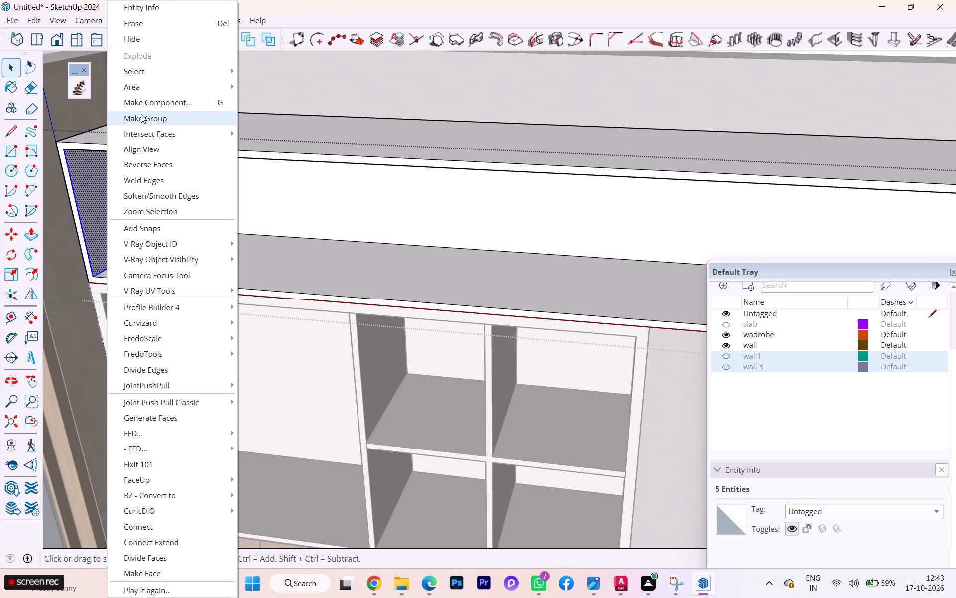
left_click(99, 213)
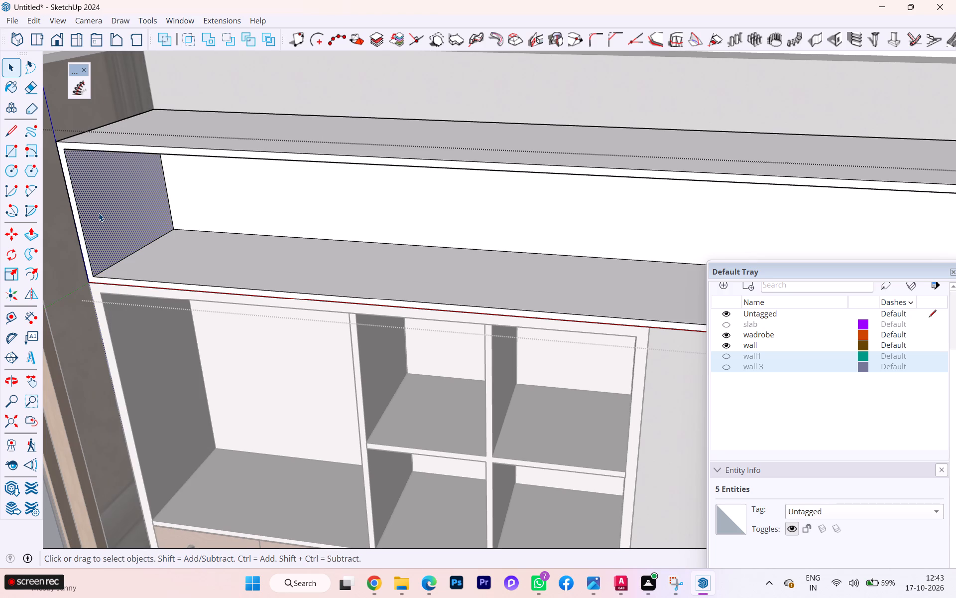
double_click(99, 212)
right_click(99, 212)
left_click(89, 206)
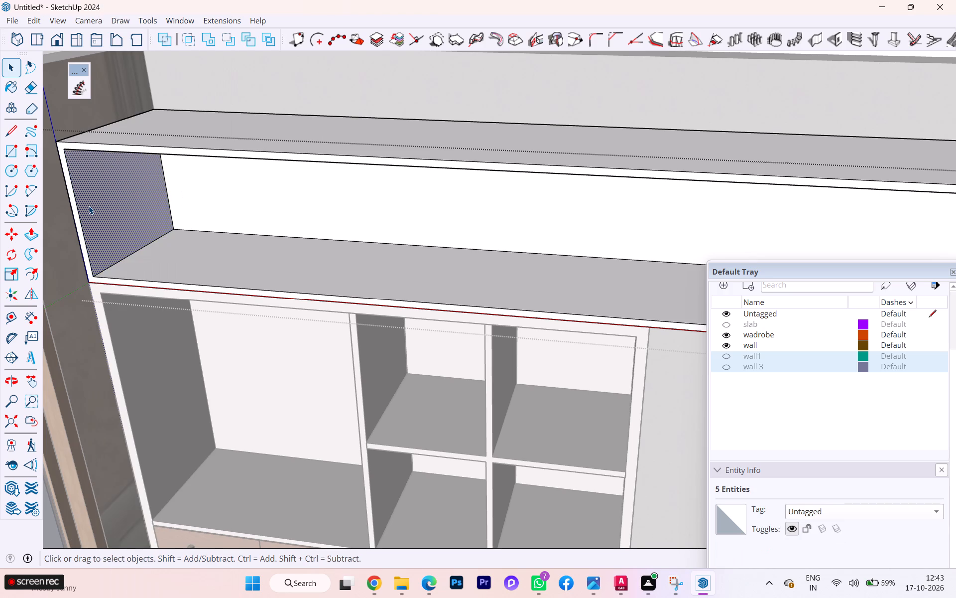
double_click(89, 206)
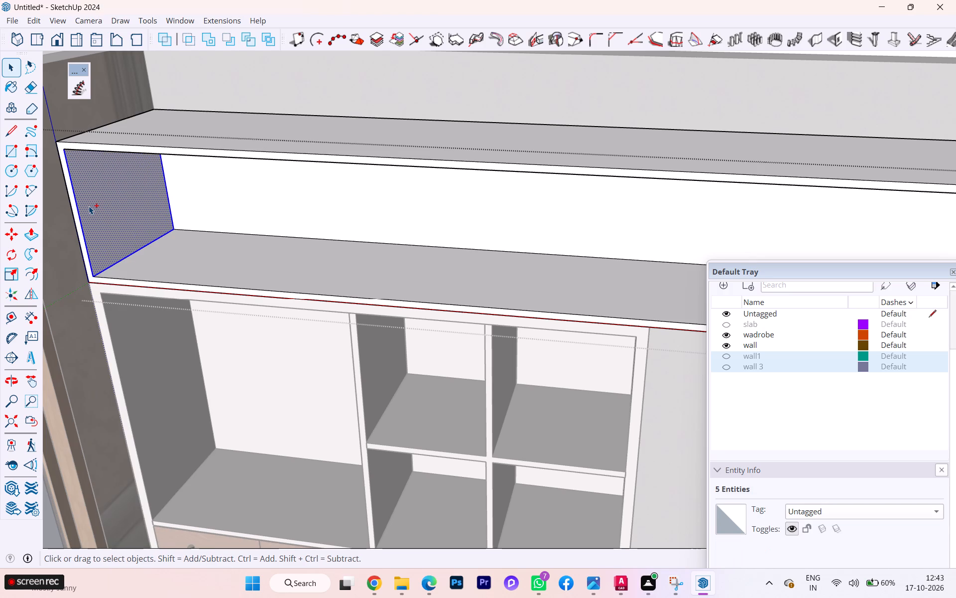
key("ctrl+c")
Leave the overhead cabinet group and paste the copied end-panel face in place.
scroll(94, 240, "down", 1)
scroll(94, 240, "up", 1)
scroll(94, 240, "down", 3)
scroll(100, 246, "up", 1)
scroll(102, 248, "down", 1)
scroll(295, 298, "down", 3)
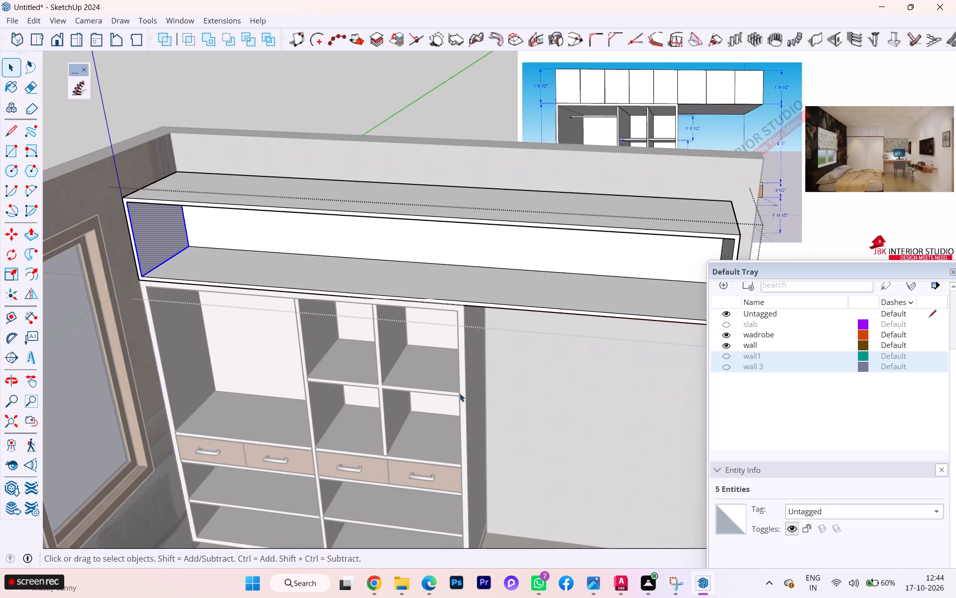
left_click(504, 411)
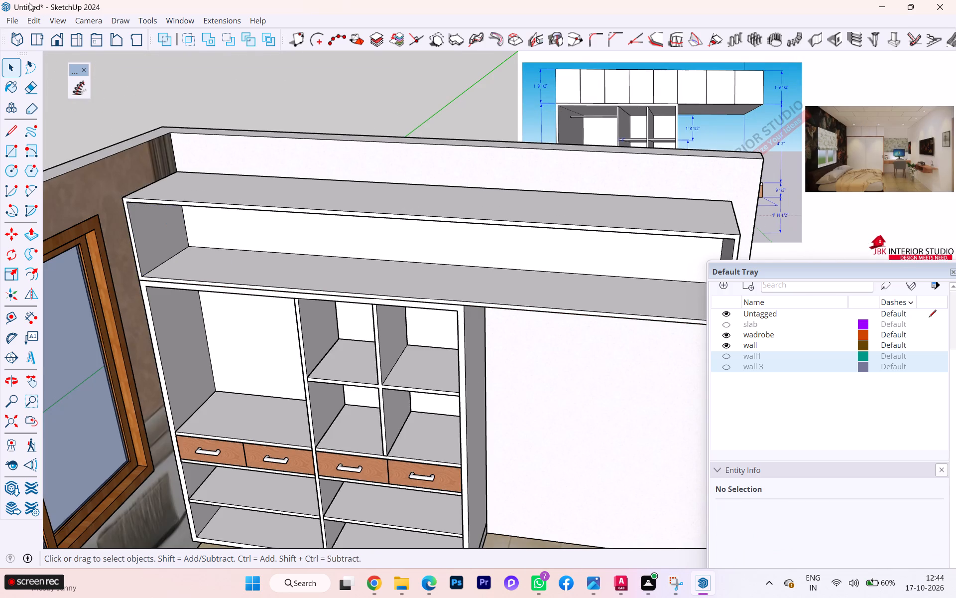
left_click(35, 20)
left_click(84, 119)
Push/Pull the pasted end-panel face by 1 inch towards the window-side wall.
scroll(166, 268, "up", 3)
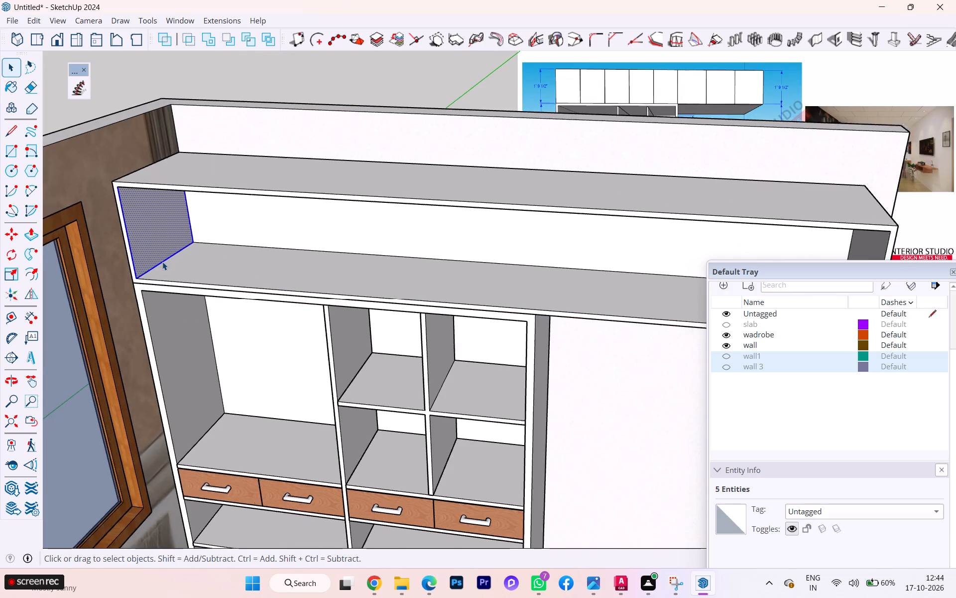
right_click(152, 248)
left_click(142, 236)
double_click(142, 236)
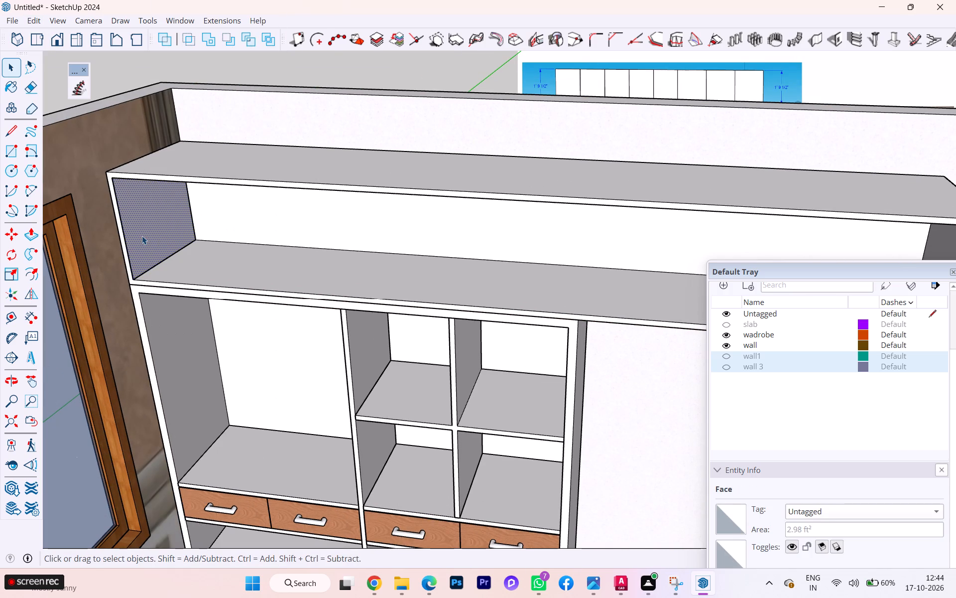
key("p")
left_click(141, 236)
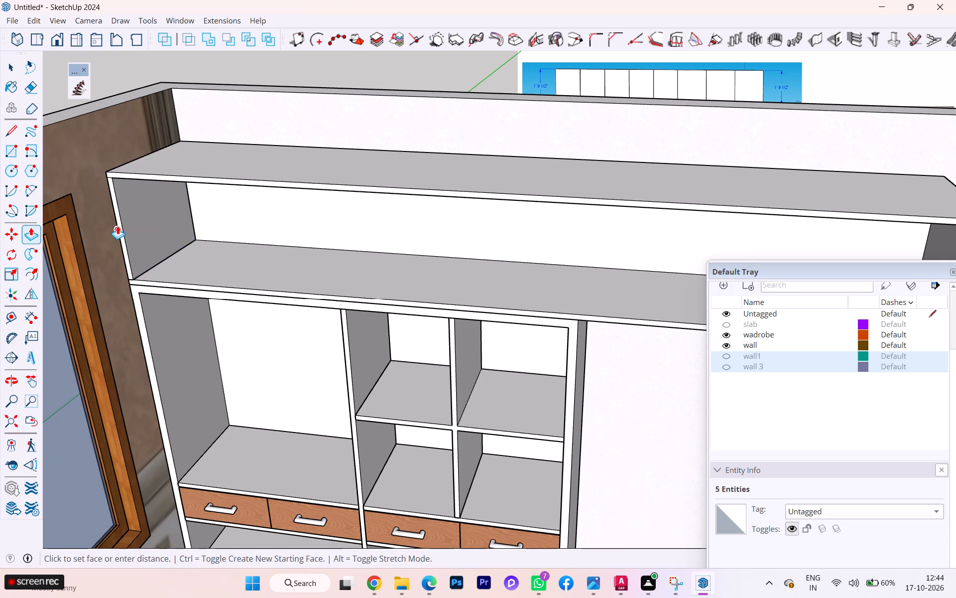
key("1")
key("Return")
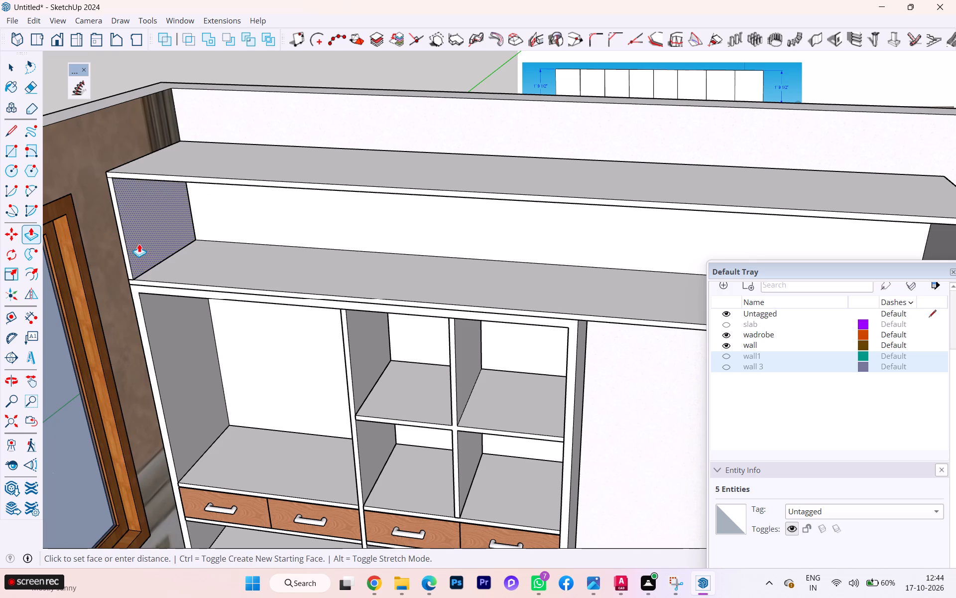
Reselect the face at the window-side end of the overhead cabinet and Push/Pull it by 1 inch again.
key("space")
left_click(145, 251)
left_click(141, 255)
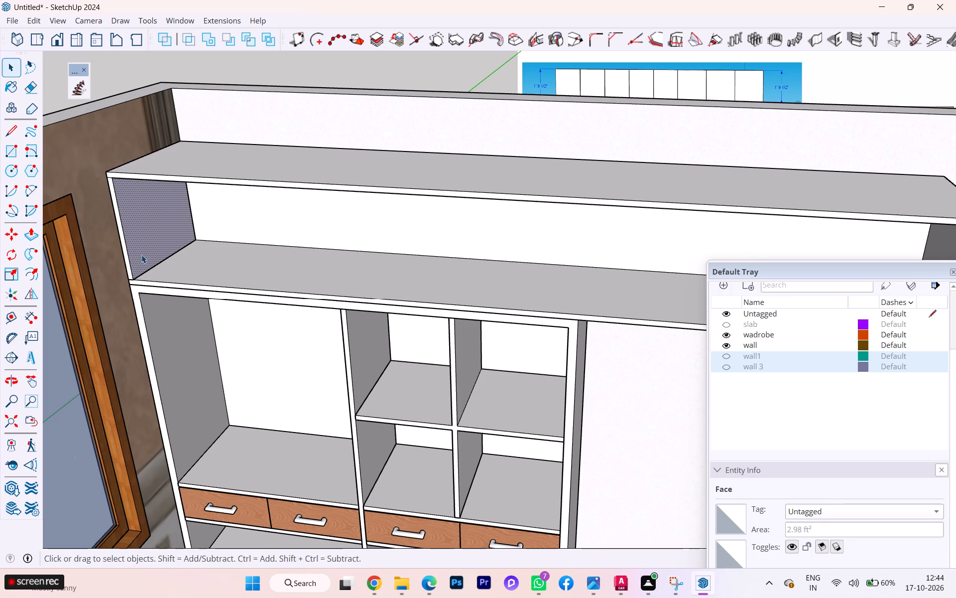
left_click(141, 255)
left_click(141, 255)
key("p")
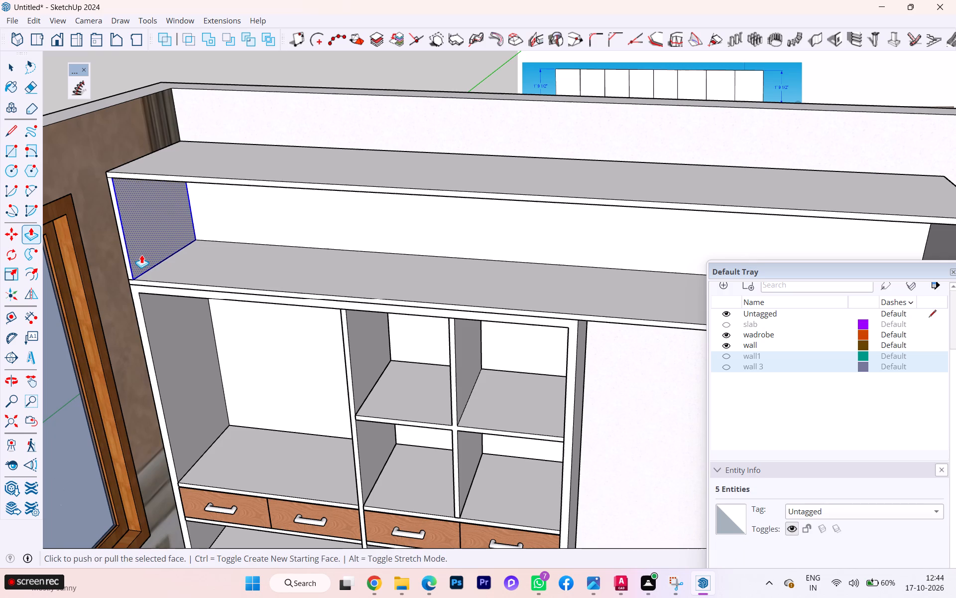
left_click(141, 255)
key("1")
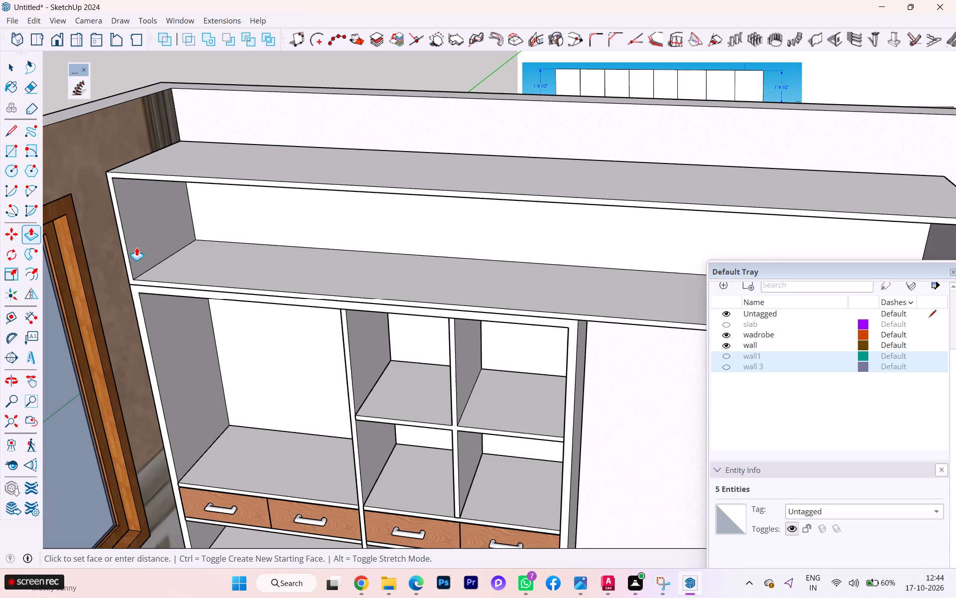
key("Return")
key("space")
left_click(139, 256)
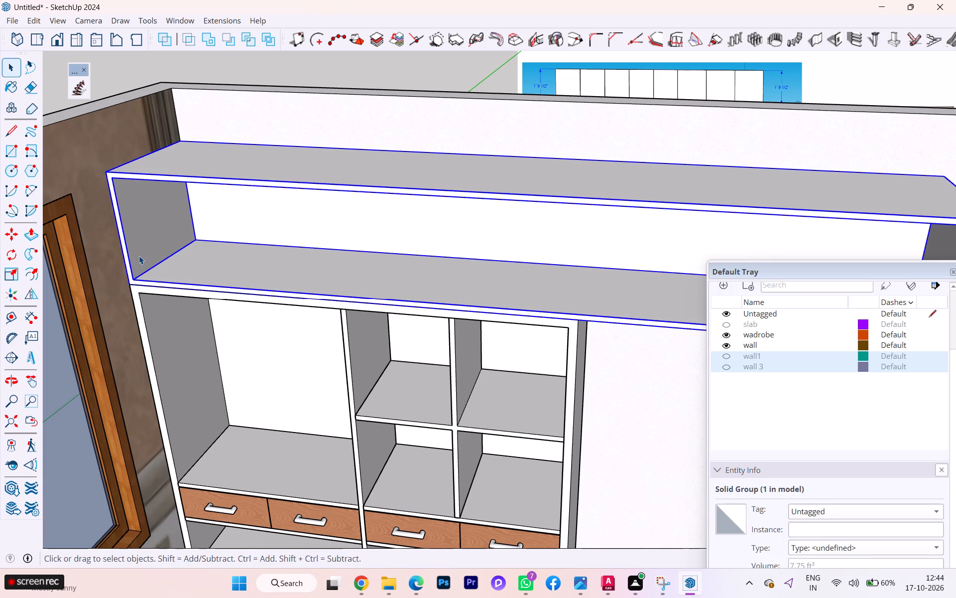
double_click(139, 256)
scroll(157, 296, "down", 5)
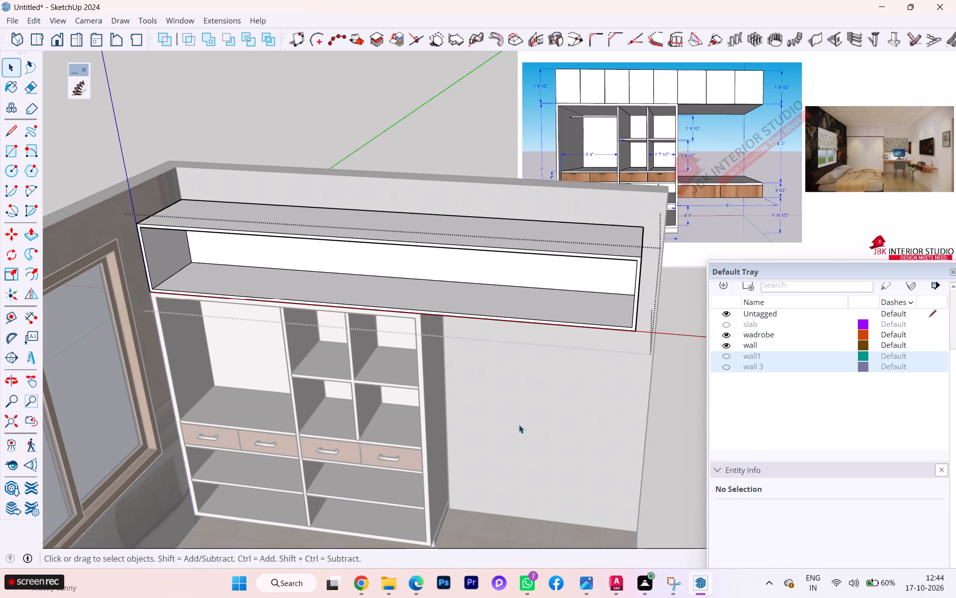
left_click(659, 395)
Paste the copied end-panel face in place again, outside the overhead cabinet group.
scroll(185, 257, "up", 2)
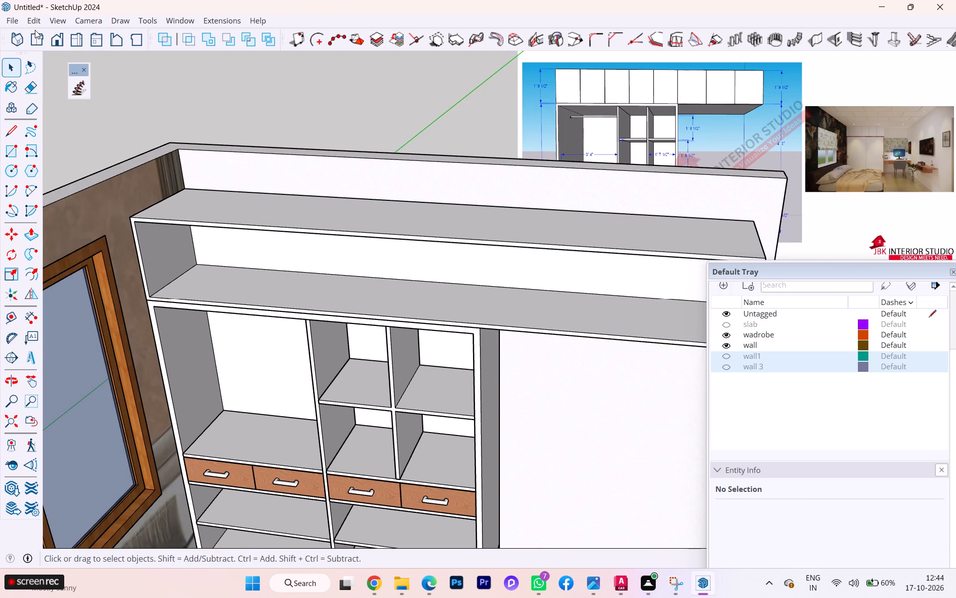
left_click(35, 23)
left_click(79, 108)
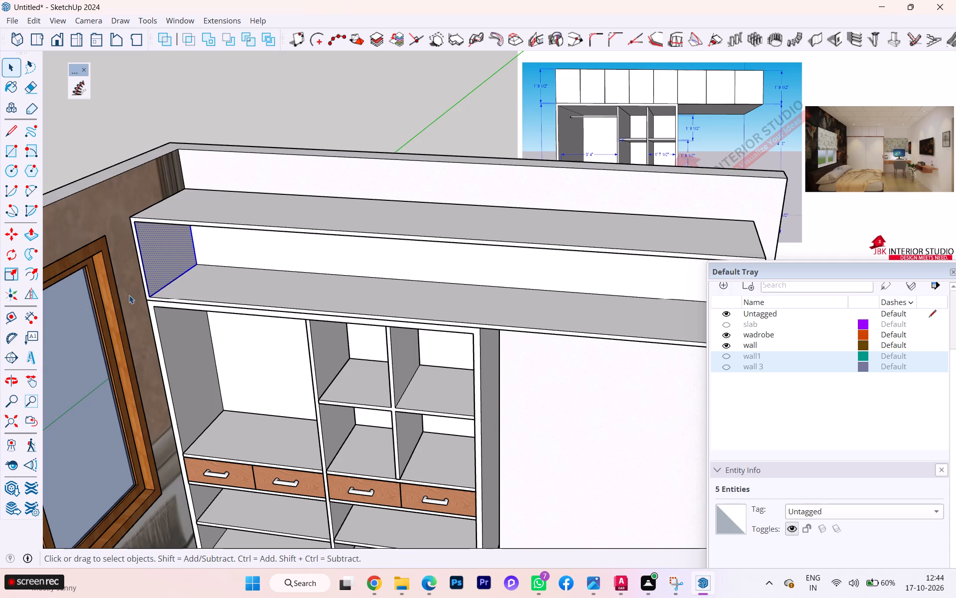
Make the pasted end-panel face at the window-side end of the overhead cabinet into a group.
scroll(146, 293, "up", 11)
right_click(162, 280)
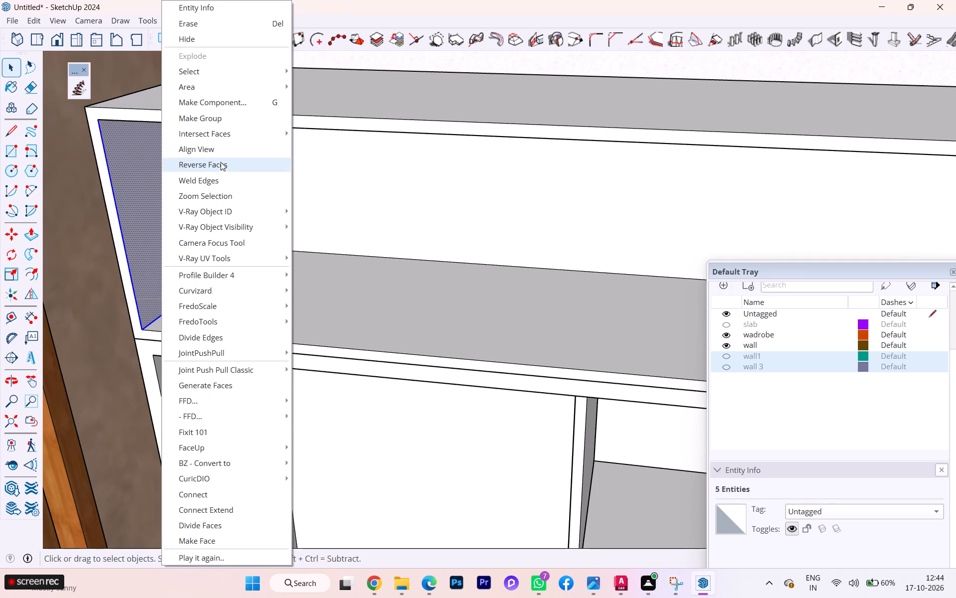
left_click(206, 121)
Push/Pull the face inside the new group by 1 inch towards the window-side wall, and leave the group.
double_click(171, 225)
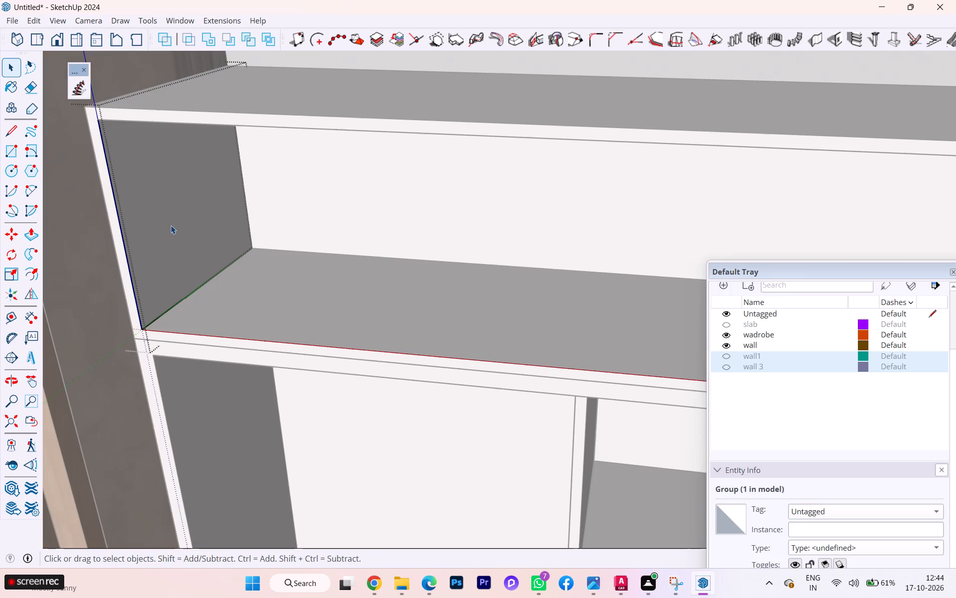
left_click(171, 225)
key("p")
left_click(171, 225)
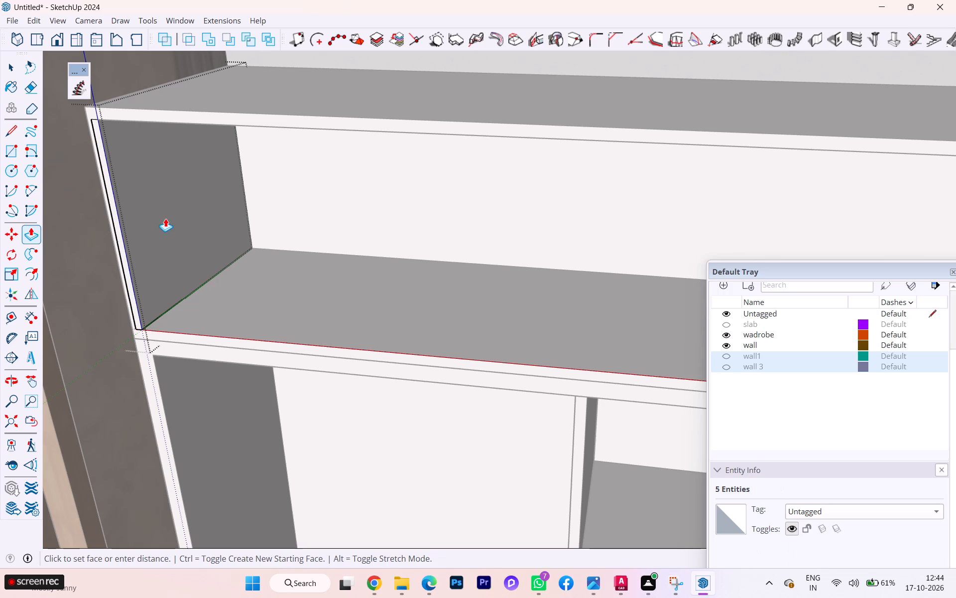
key("1")
key("Return")
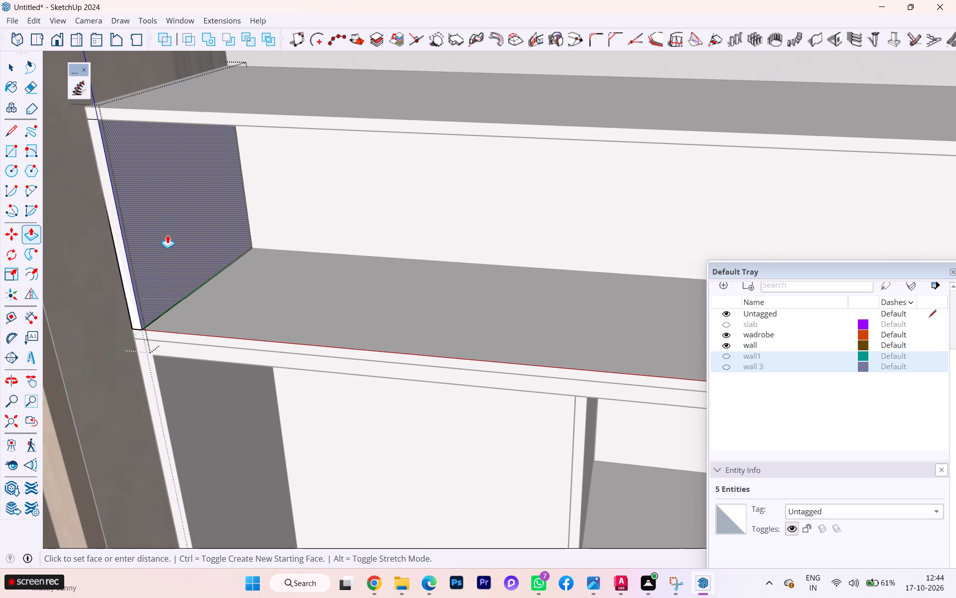
key("space")
left_click_drag(167, 240, 138, 295)
left_click(86, 383)
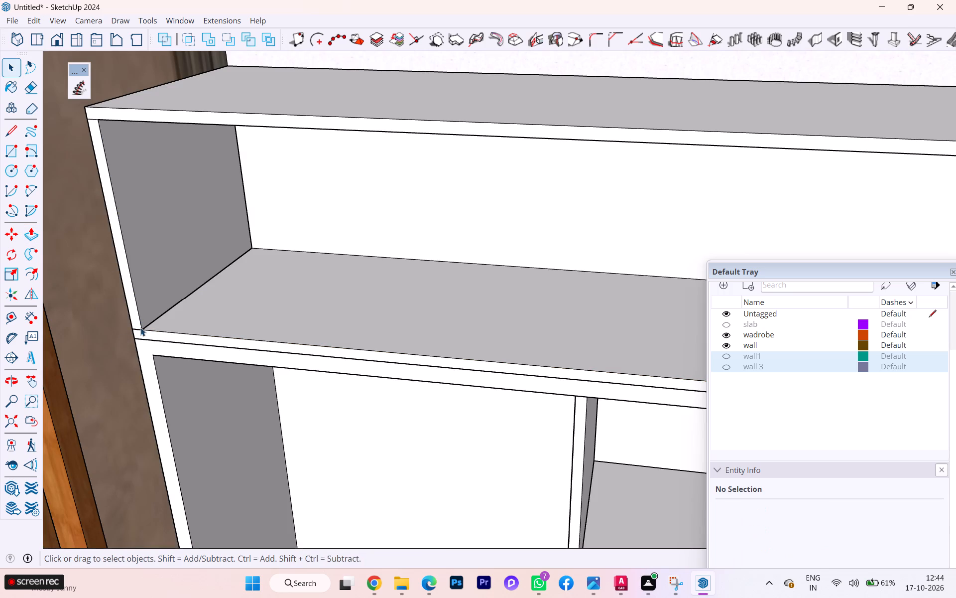
Copy the 1-inch panel group along the overhead cabinet from its window-side end to the outer corner of the opposite end.
left_click(140, 326)
key("m")
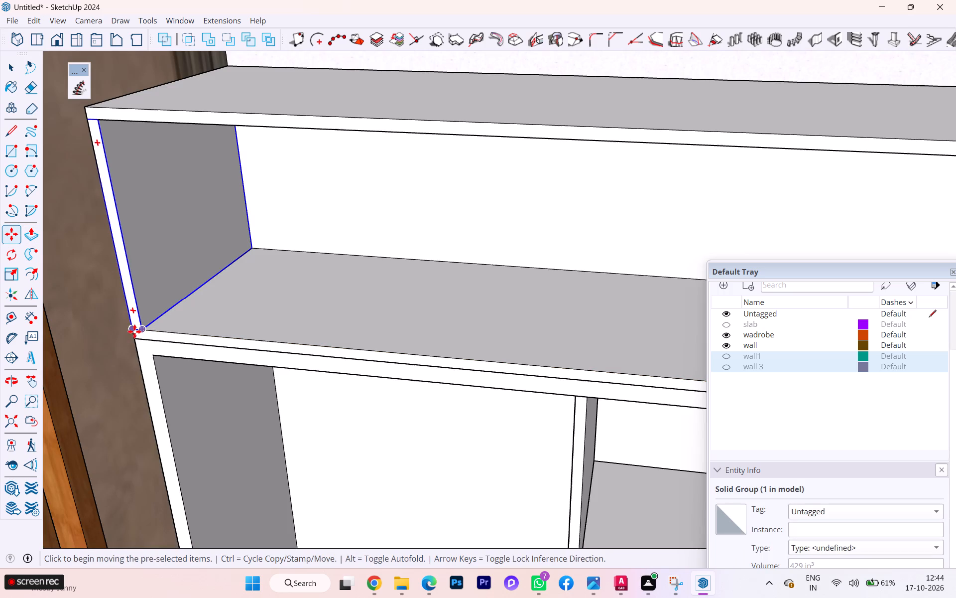
left_click(142, 330)
scroll(132, 330, "down", 3)
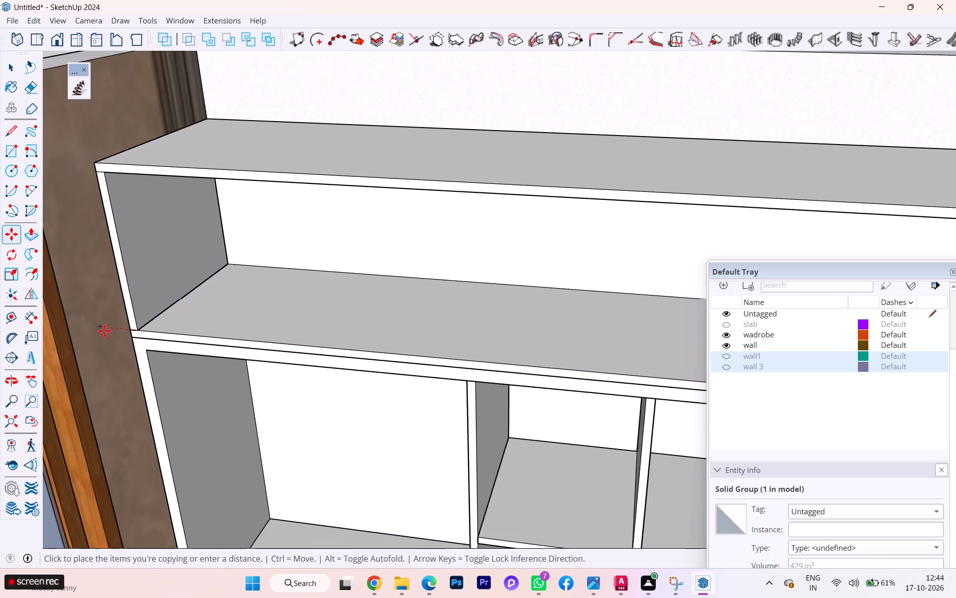
scroll(100, 326, "down", 8)
scroll(187, 335, "up", 2)
scroll(174, 334, "down", 5)
scroll(167, 339, "up", 1)
scroll(167, 339, "down", 3)
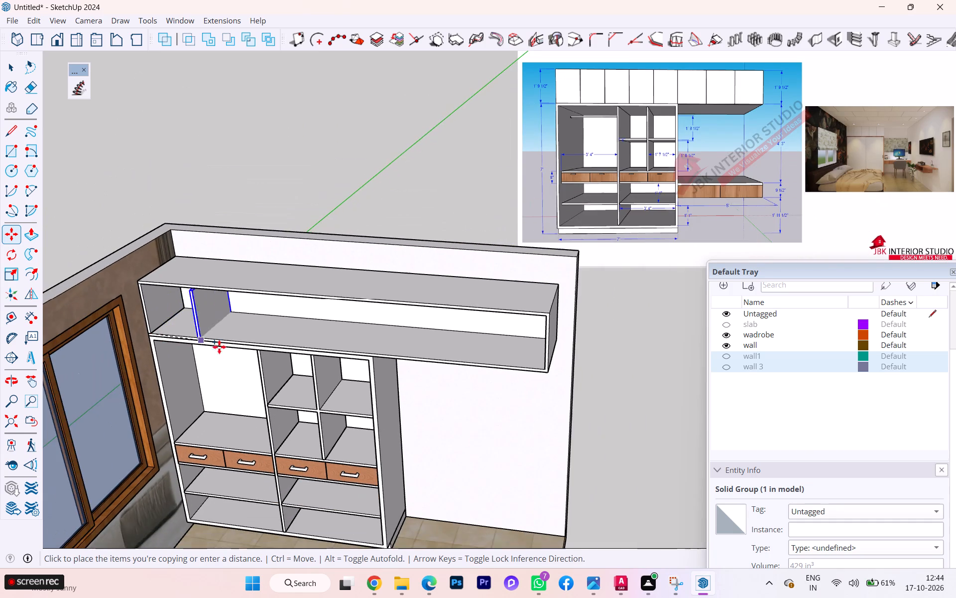
scroll(526, 360, "up", 3)
scroll(529, 361, "down", 1)
scroll(561, 369, "up", 5)
scroll(560, 373, "down", 2)
scroll(559, 373, "up", 3)
scroll(558, 374, "down", 1)
scroll(558, 375, "up", 2)
scroll(545, 382, "down", 1)
scroll(544, 382, "up", 1)
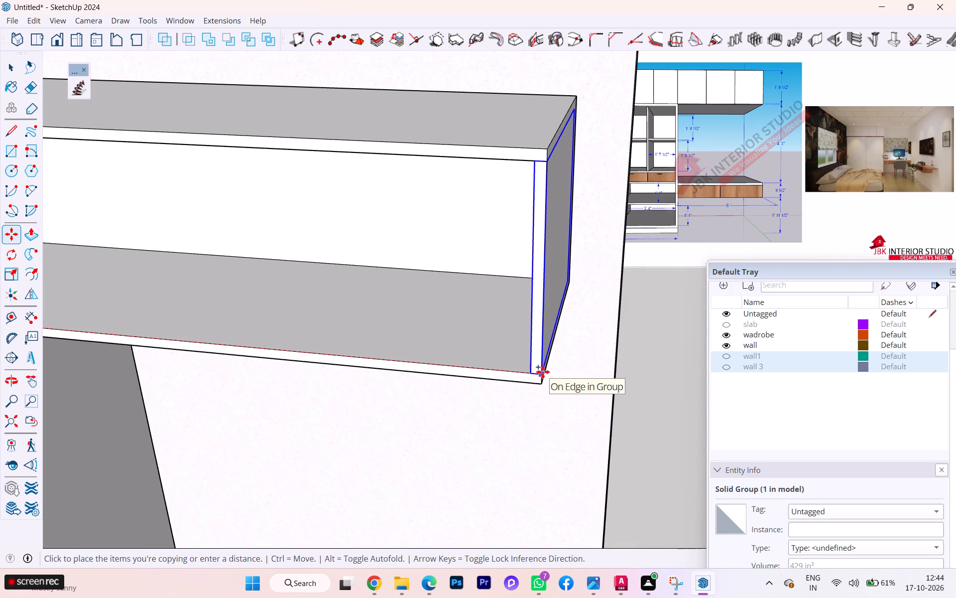
left_click(543, 372)
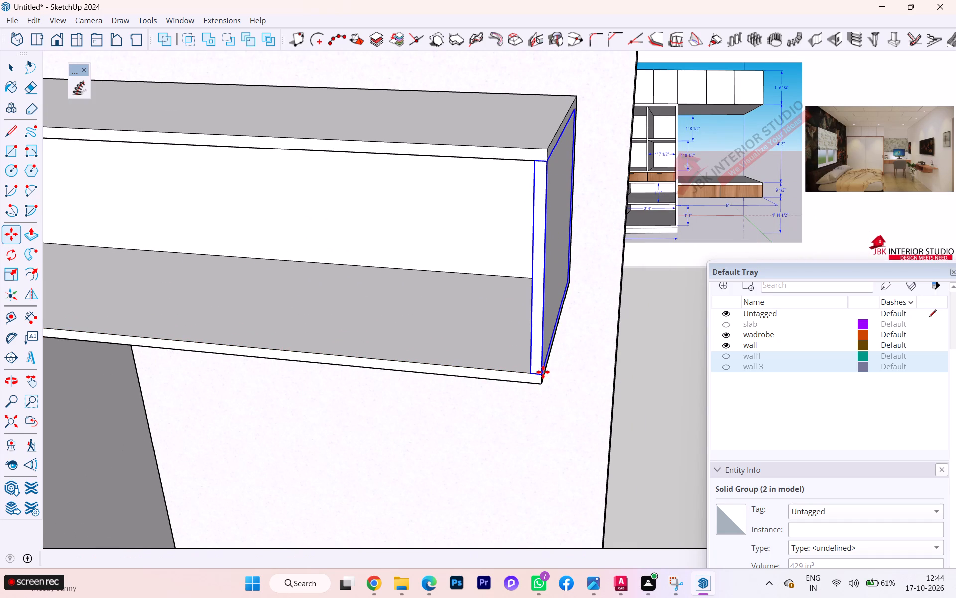
Divide the copy distance by 4 to add evenly spaced partition panels along the overhead cabinet.
key("slash")
key("4")
key("Return")
scroll(519, 372, "down", 7)
scroll(536, 362, "up", 3)
scroll(536, 362, "down", 3)
scroll(481, 380, "up", 1)
scroll(473, 381, "down", 8)
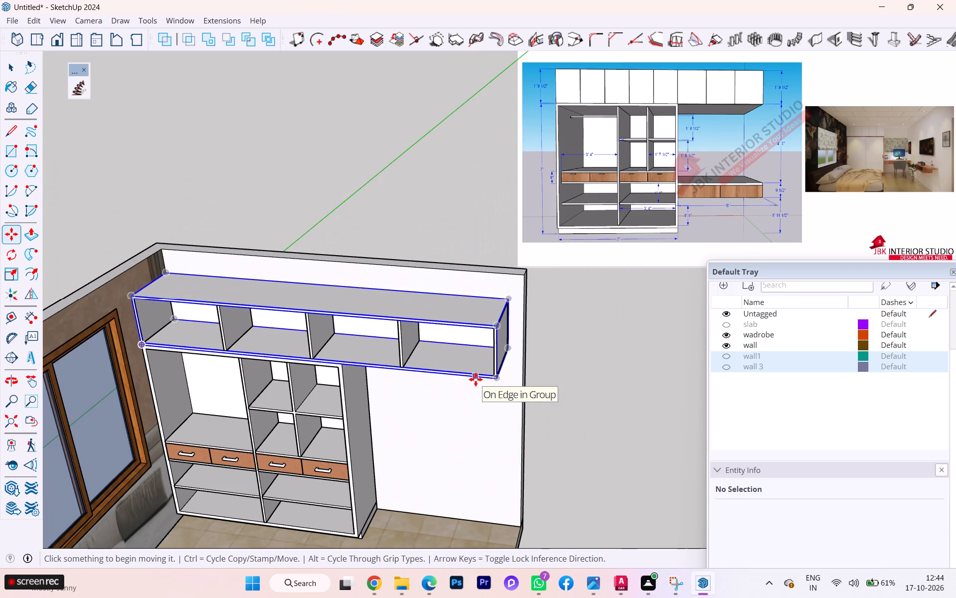
scroll(492, 373, "up", 3)
scroll(501, 368, "down", 2)
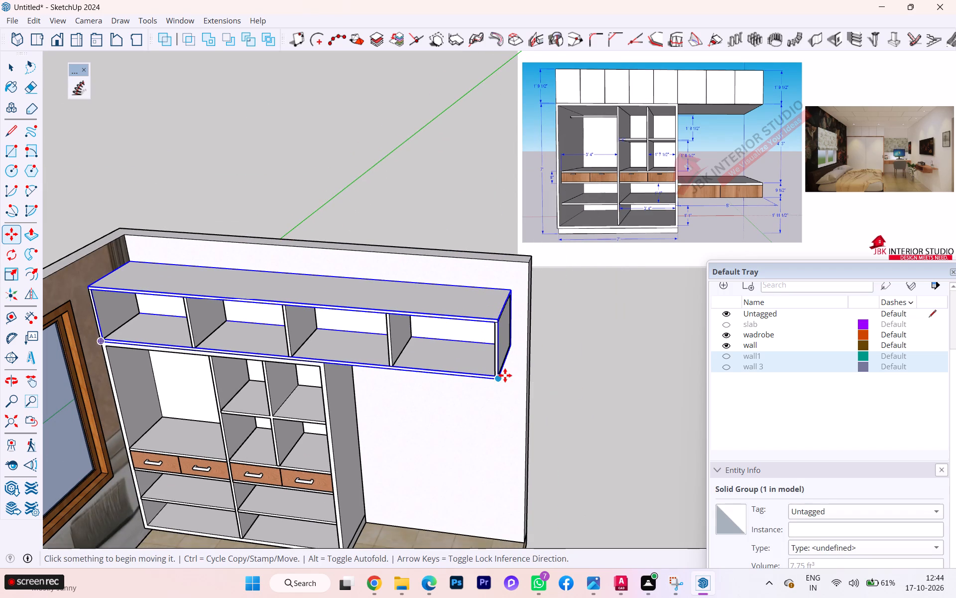
scroll(503, 377, "up", 3)
scroll(495, 377, "down", 2)
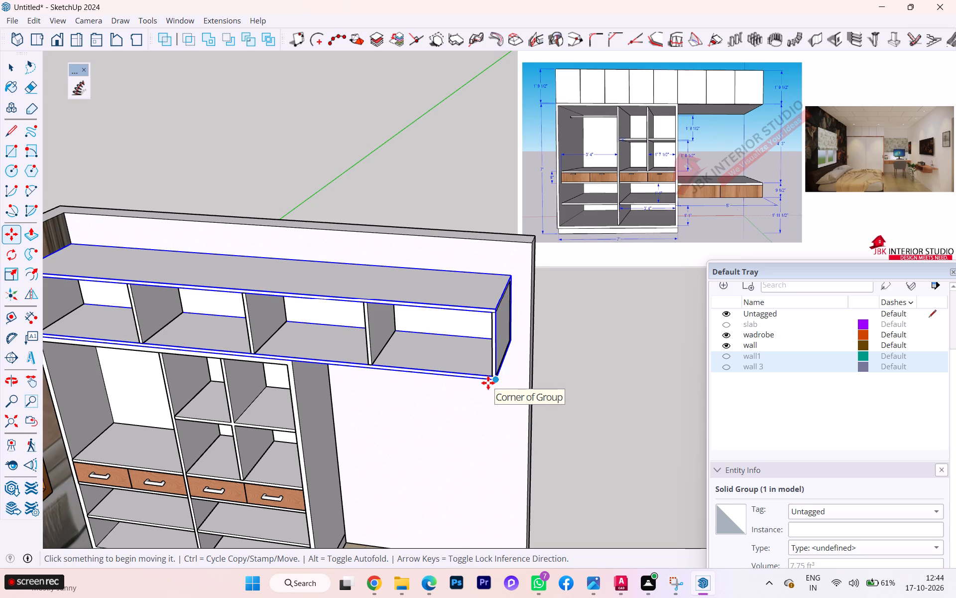
key("space")
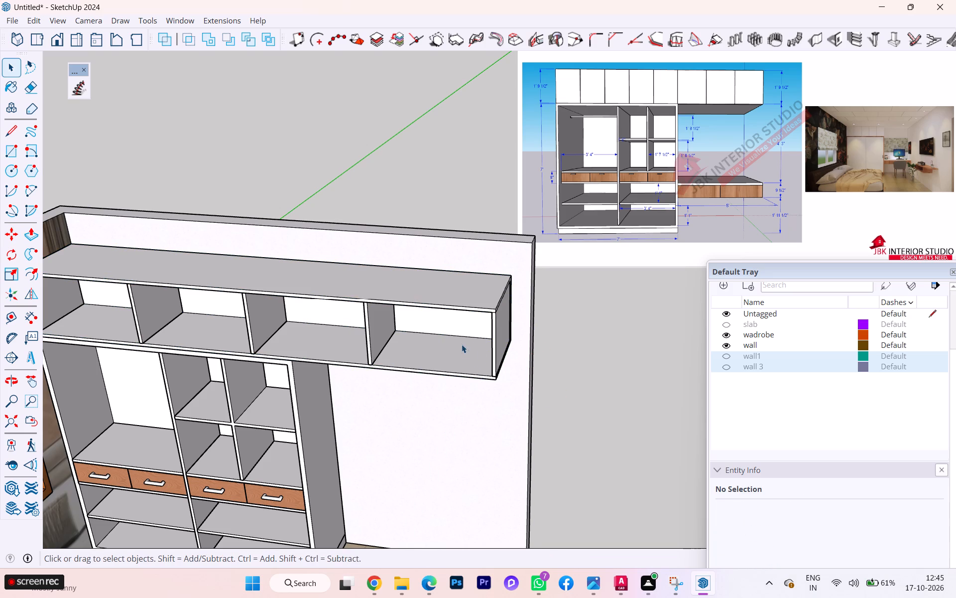
Delete the duplicate panel groups at both ends of the overhead cabinet, keeping the intermediate partitions.
scroll(485, 343, "up", 3)
left_click(506, 337)
key("Delete")
scroll(497, 345, "down", 4)
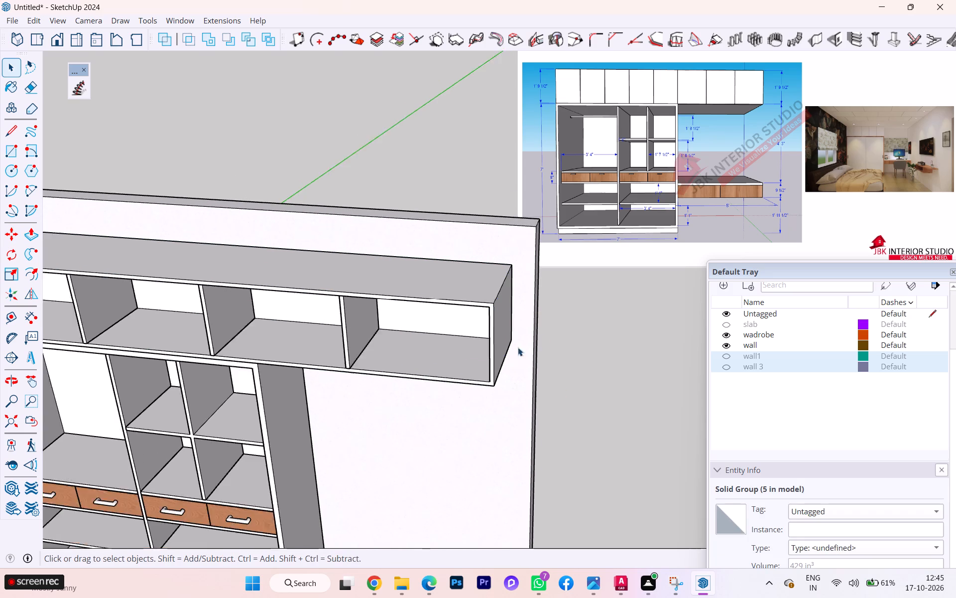
scroll(520, 345, "up", 1)
scroll(522, 342, "down", 1)
scroll(524, 342, "up", 1)
scroll(560, 332, "down", 3)
scroll(208, 327, "up", 2)
left_click(92, 310)
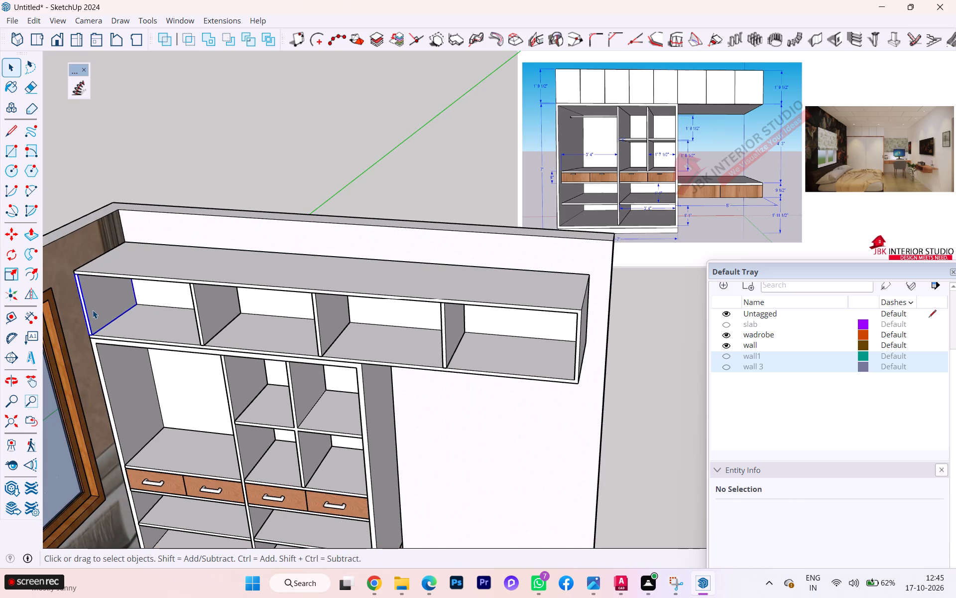
key("Delete")
Examine the overhead cabinet's partitions and the whole wardrobe from the front.
scroll(228, 317, "down", 3)
scroll(230, 325, "up", 1)
middle_click_drag(217, 340, 328, 235)
scroll(217, 339, "down", 1)
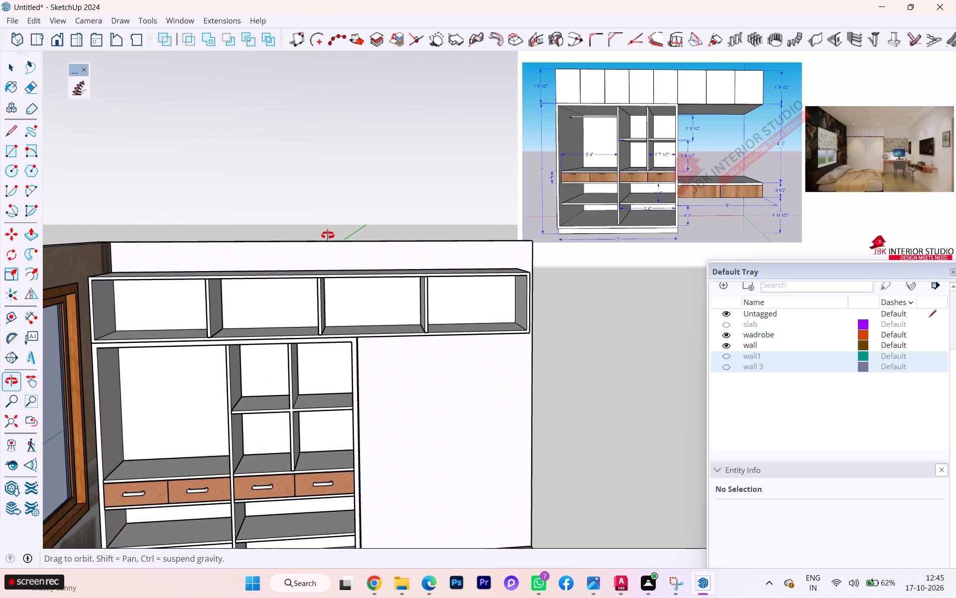
middle_click_drag(328, 235, 327, 235)
scroll(187, 335, "down", 1)
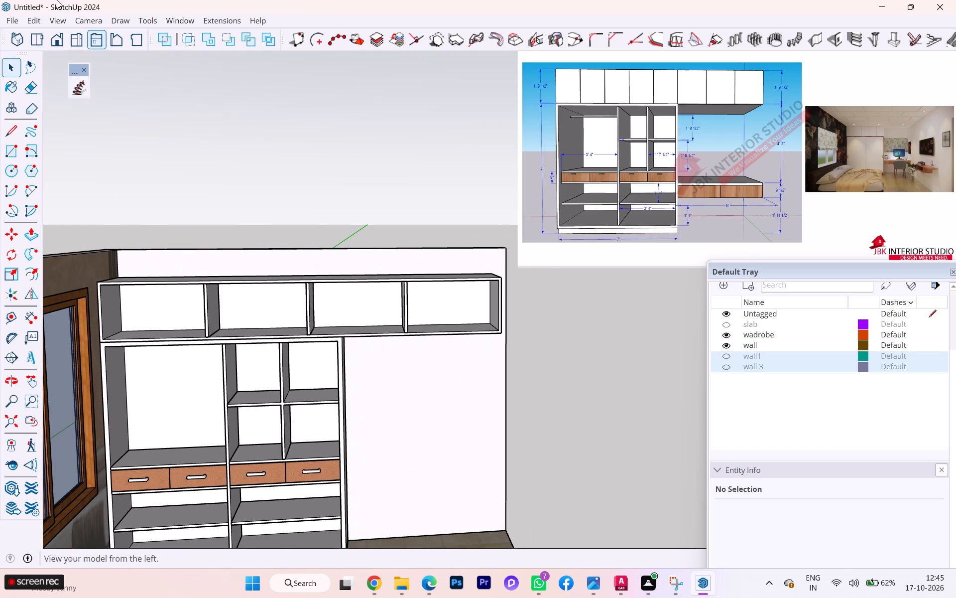
scroll(99, 295, "up", 10)
scroll(116, 299, "down", 1)
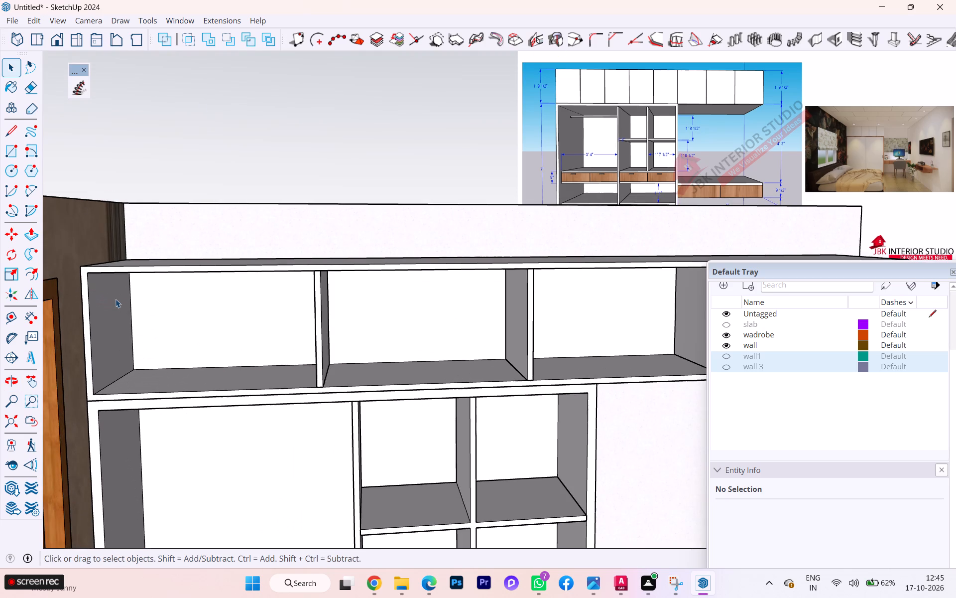
scroll(109, 309, "down", 3)
scroll(109, 314, "up", 1)
scroll(109, 314, "down", 2)
scroll(109, 319, "up", 2)
scroll(109, 319, "down", 4)
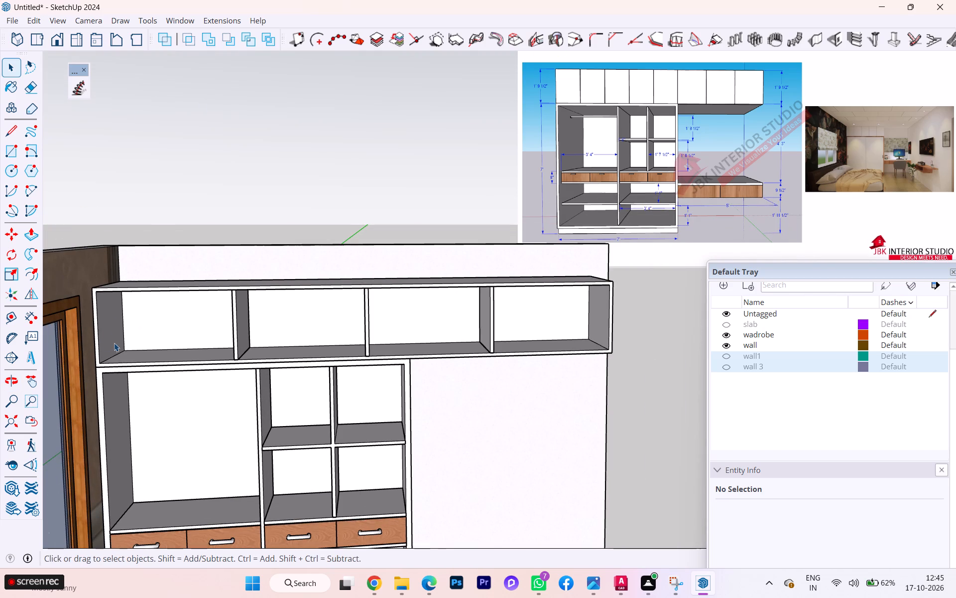
scroll(117, 342, "down", 1)
scroll(117, 342, "up", 1)
scroll(117, 342, "down", 4)
scroll(76, 311, "down", 3)
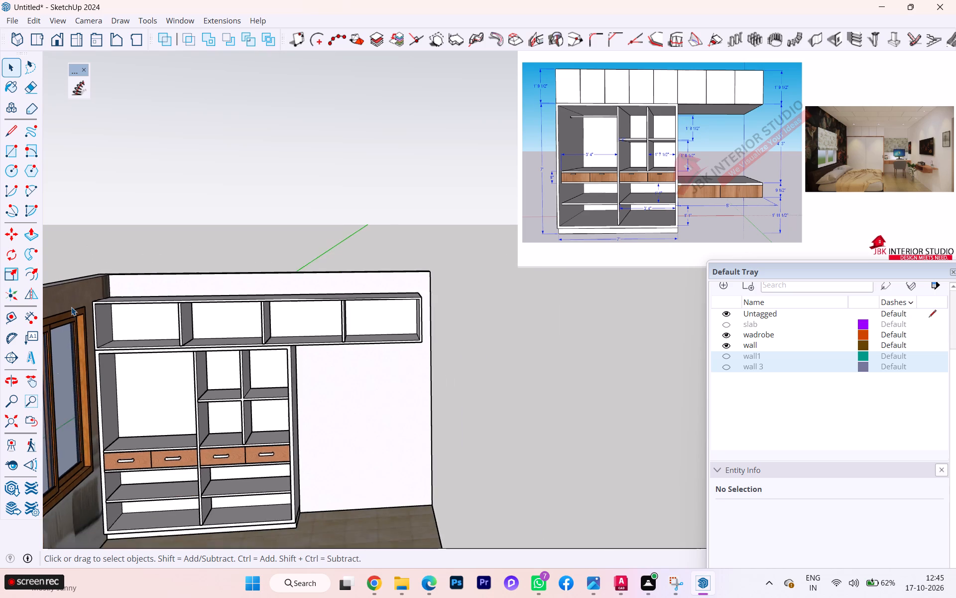
scroll(172, 340, "down", 2)
middle_click_drag(394, 383, 377, 399)
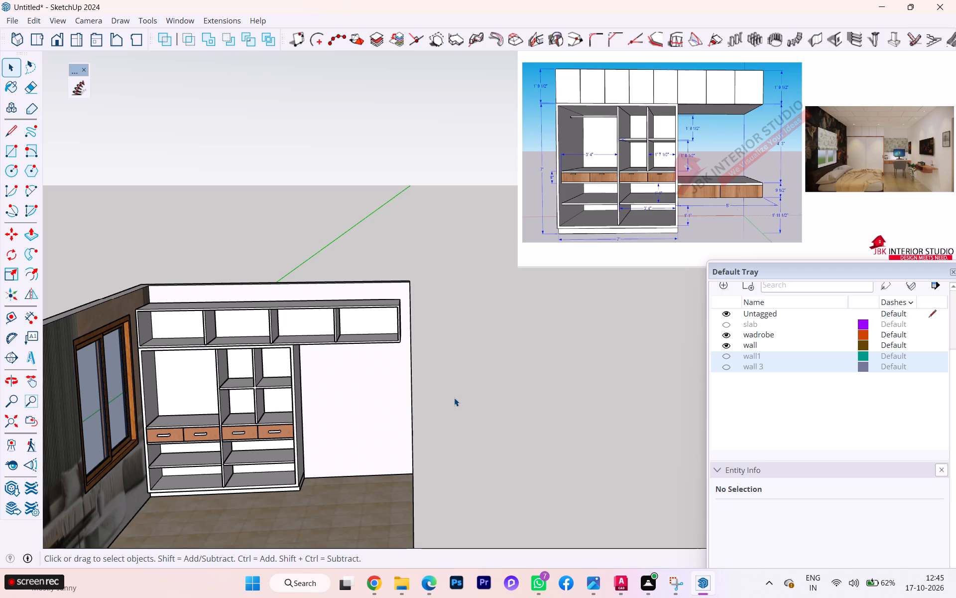
Draw an upright 12' by 1'9.5" rectangle in the empty space beside the room, parallel to the wardrobe front.
key("r")
left_click(454, 398)
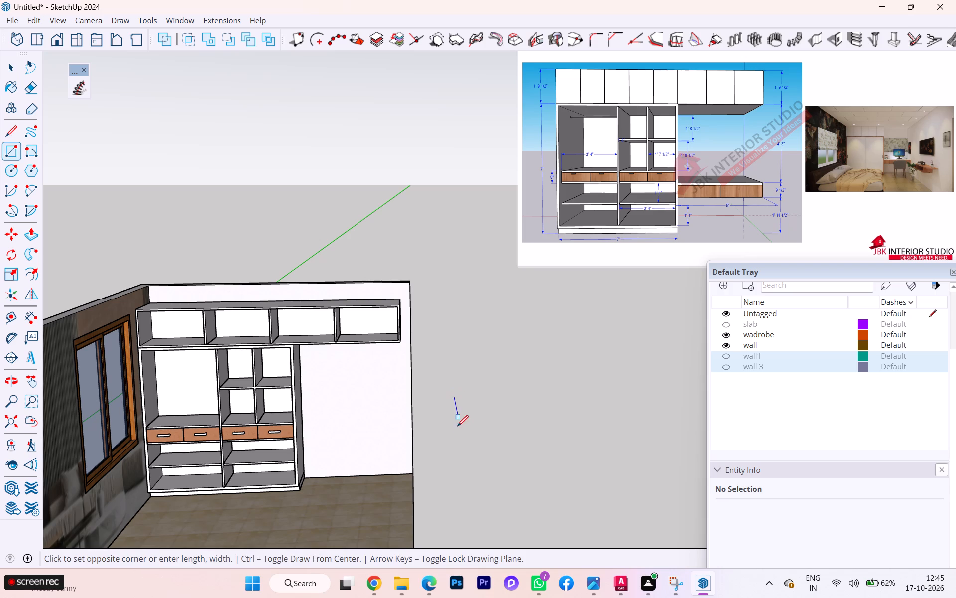
key("Escape")
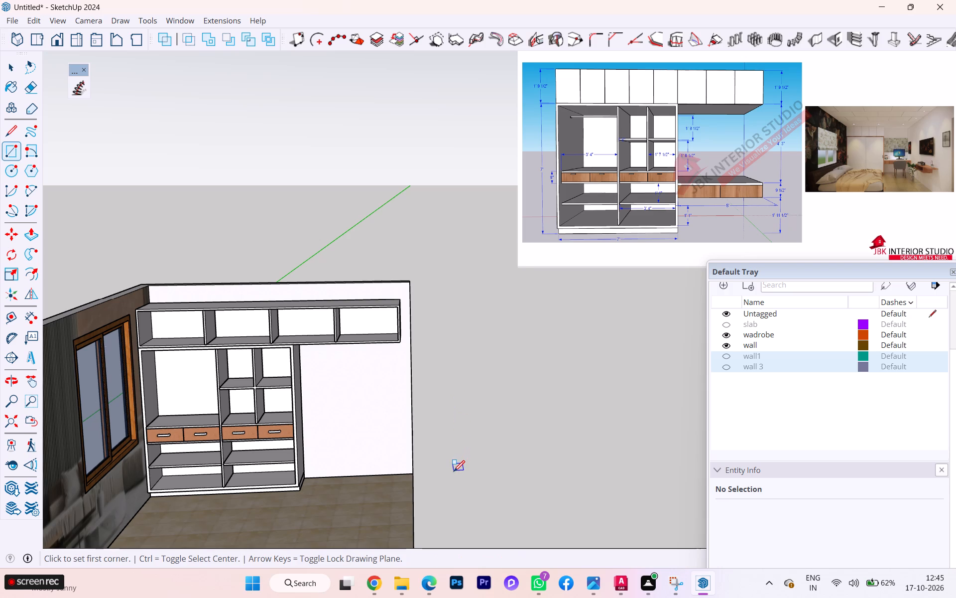
key("Up")
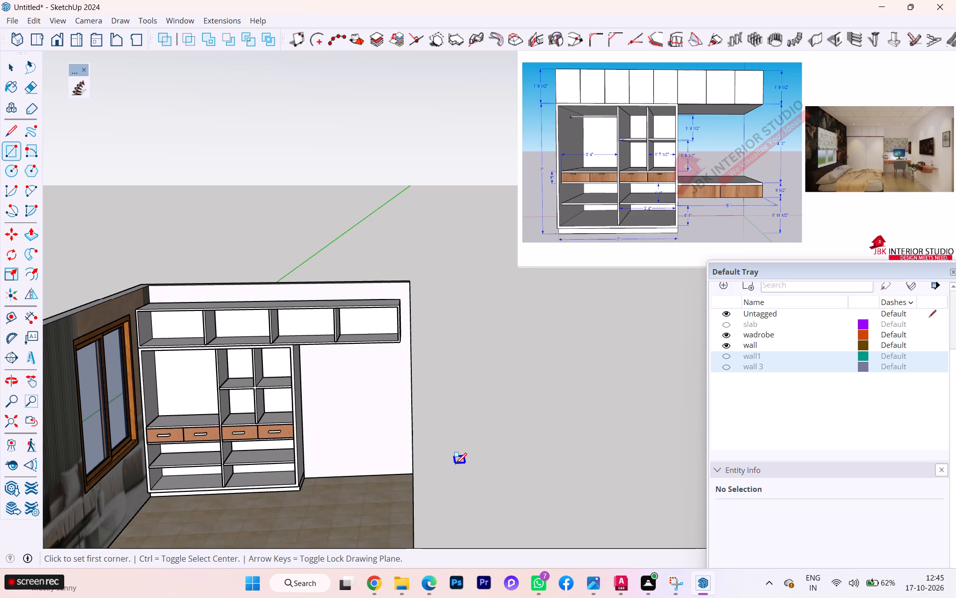
key("Left")
left_click(456, 463)
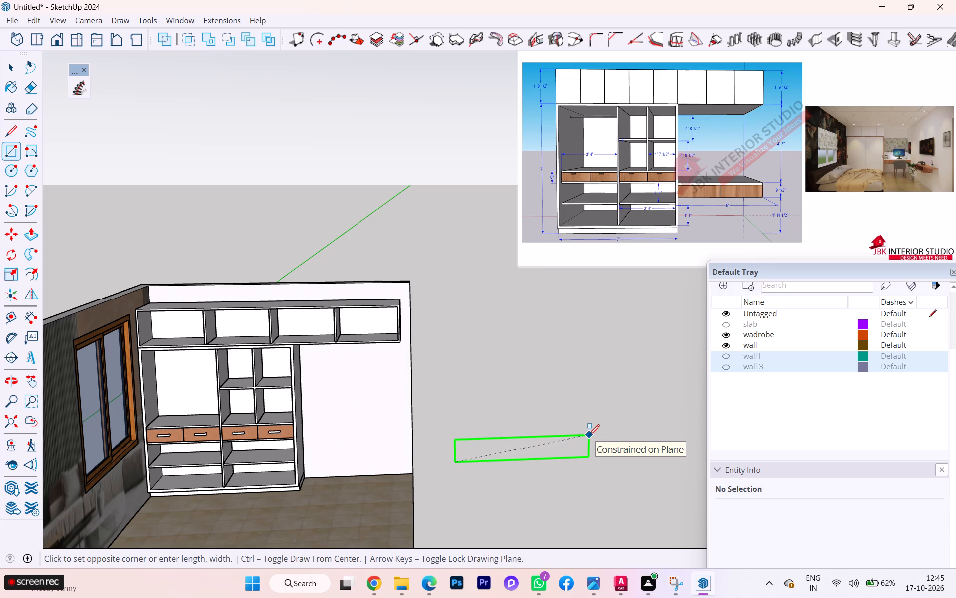
type("12")
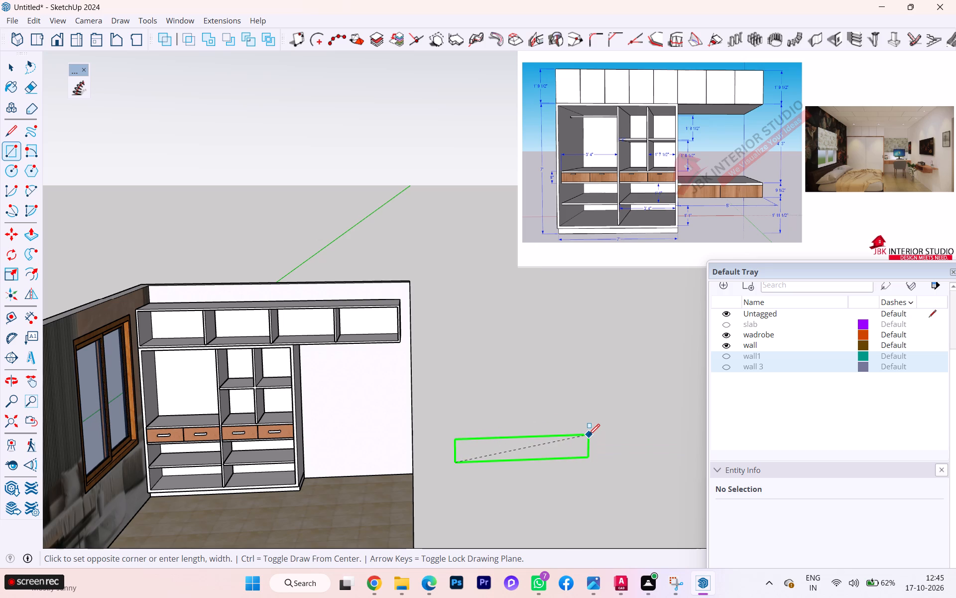
type("'.")
key("BackSpace")
key("comma")
type("1'")
type("9.50")
key("Return")
key("space")
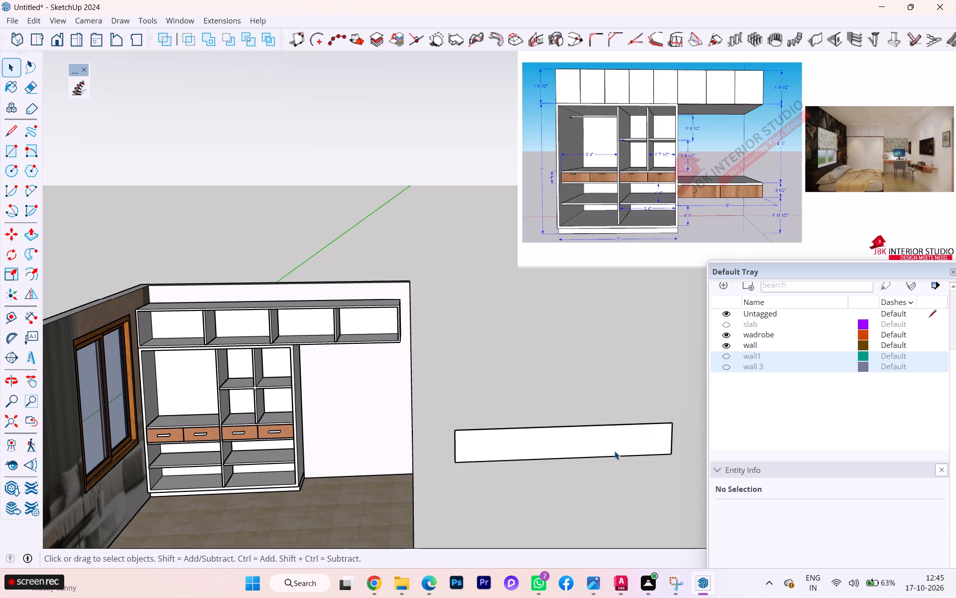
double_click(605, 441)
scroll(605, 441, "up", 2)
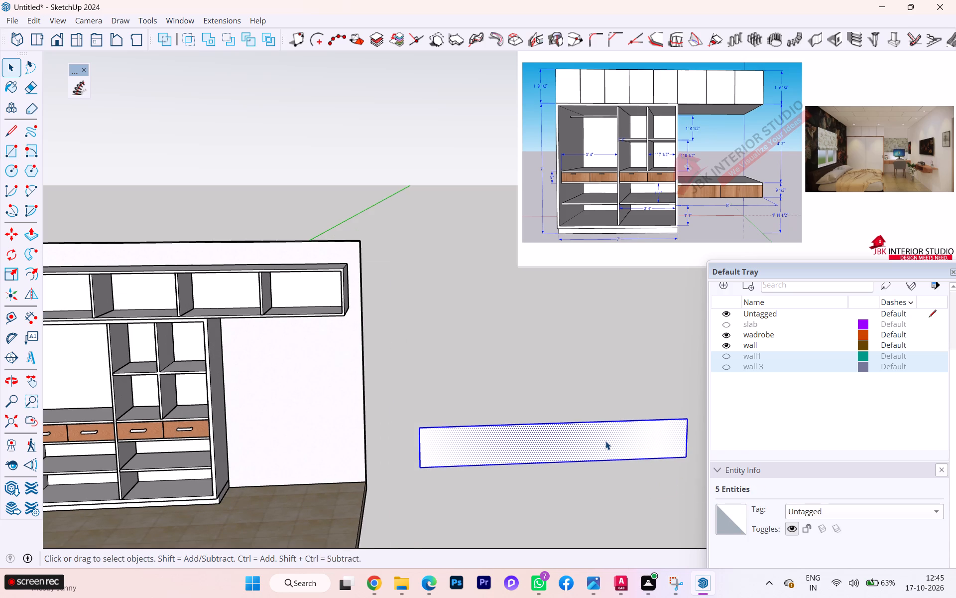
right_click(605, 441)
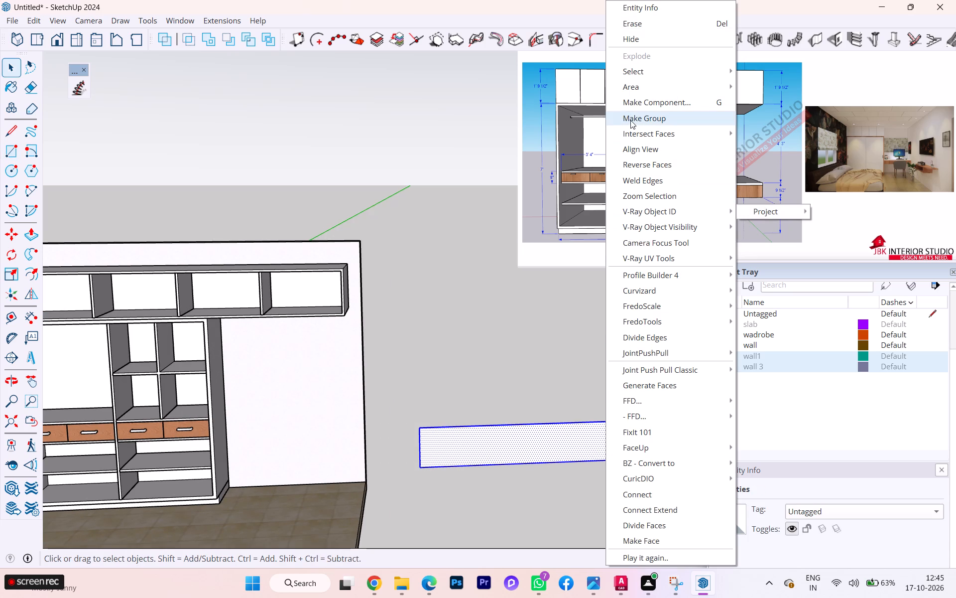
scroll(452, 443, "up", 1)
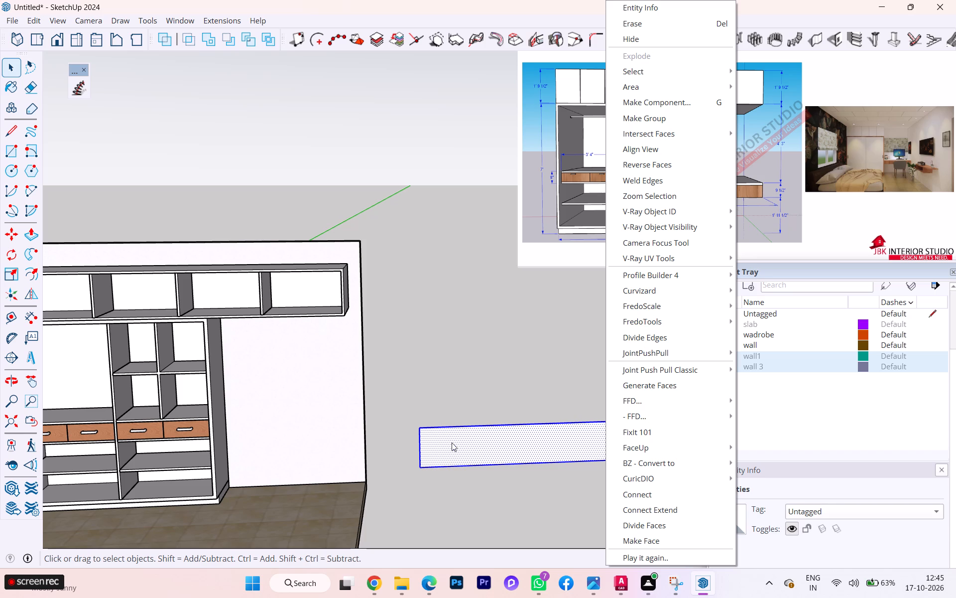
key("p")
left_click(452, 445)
Push/Pull the 12' by 1'9.5" rectangle's face by 1 inch.
left_click(460, 450)
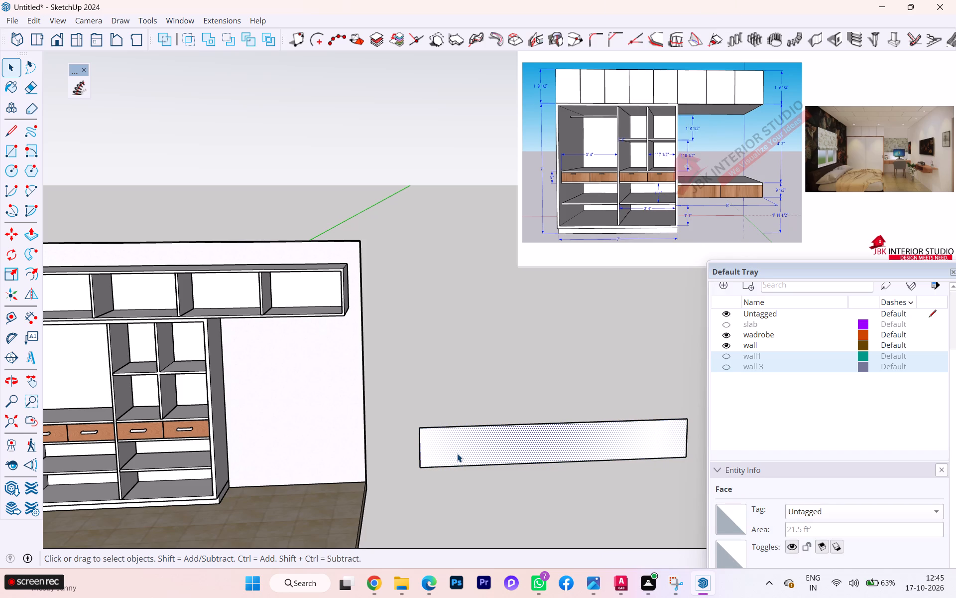
key("p")
left_click(466, 453)
key("1")
key("Return")
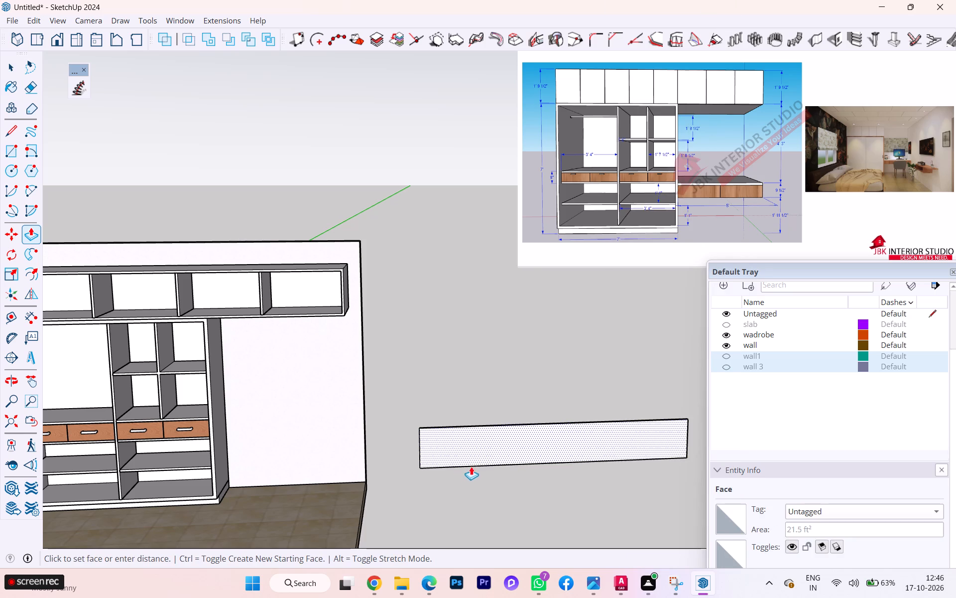
Group all the faces and edges of the extruded 12' by 1'9.5" panel.
scroll(486, 449, "up", 5)
scroll(491, 441, "down", 1)
scroll(491, 441, "up", 1)
key("space")
scroll(377, 433, "up", 5)
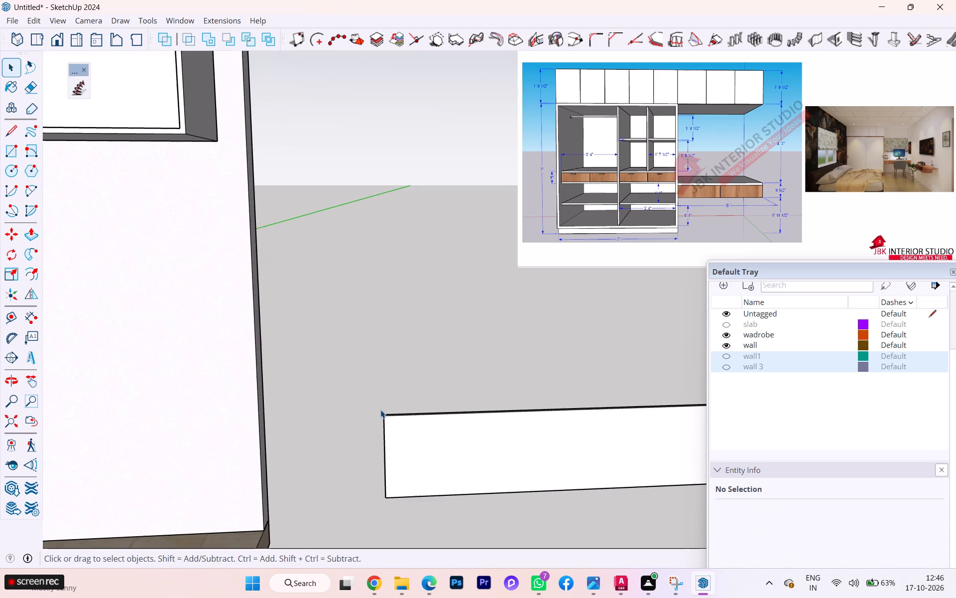
scroll(380, 410, "up", 5)
scroll(374, 405, "down", 6)
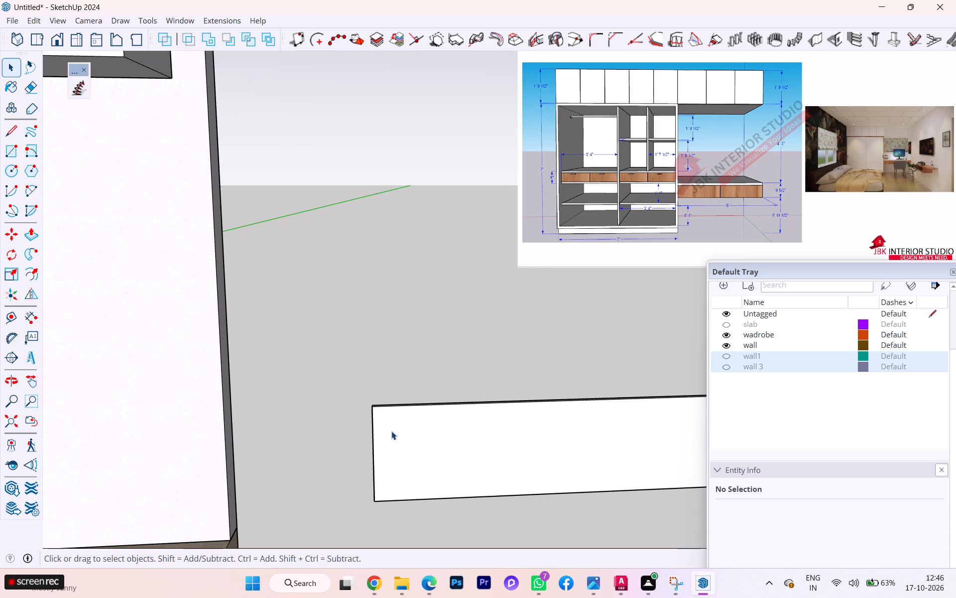
triple_click(391, 431)
right_click(391, 431)
left_click(428, 119)
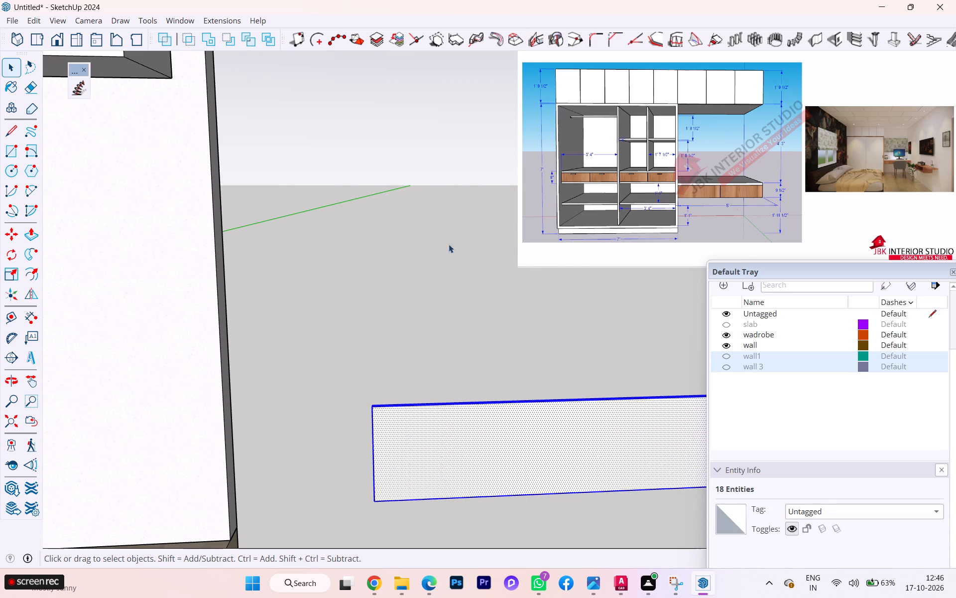
Inside the panel group, copy one end's edges to the opposite end and divide the span into 8 equal parts.
double_click(424, 433)
scroll(368, 416, "up", 2)
left_click_drag(357, 385, 394, 482)
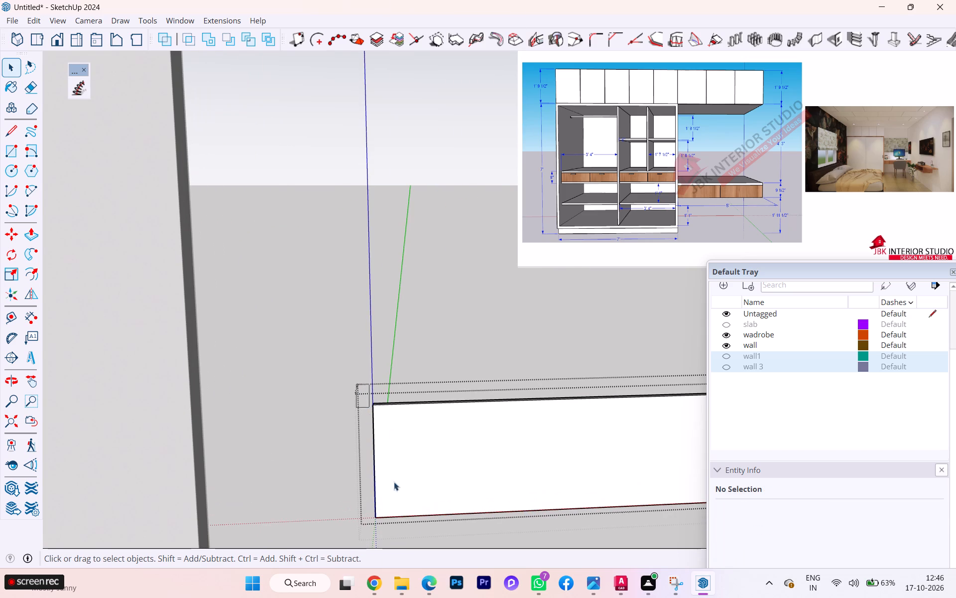
left_click_drag(394, 482, 407, 562)
scroll(333, 479, "down", 12)
scroll(323, 487, "up", 1)
scroll(324, 488, "down", 1)
scroll(325, 488, "up", 1)
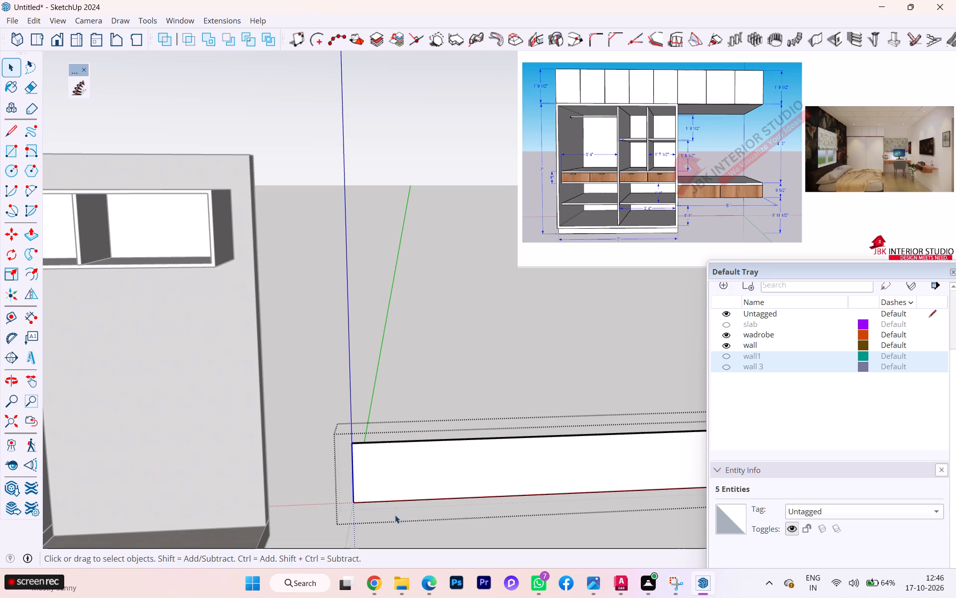
scroll(377, 512, "down", 2)
key("m")
key("Return")
scroll(368, 508, "up", 2)
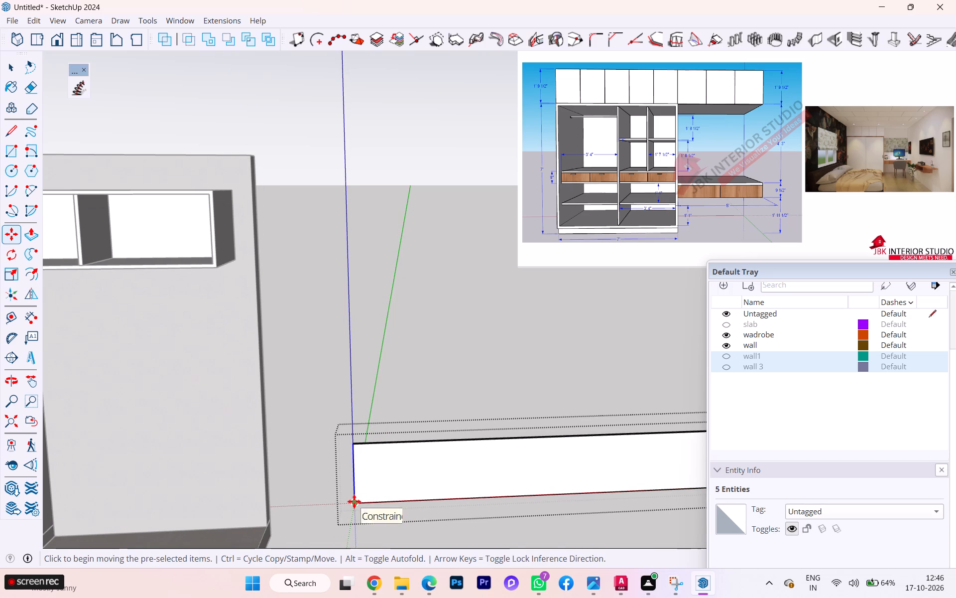
left_click(354, 501)
scroll(281, 507, "down", 4)
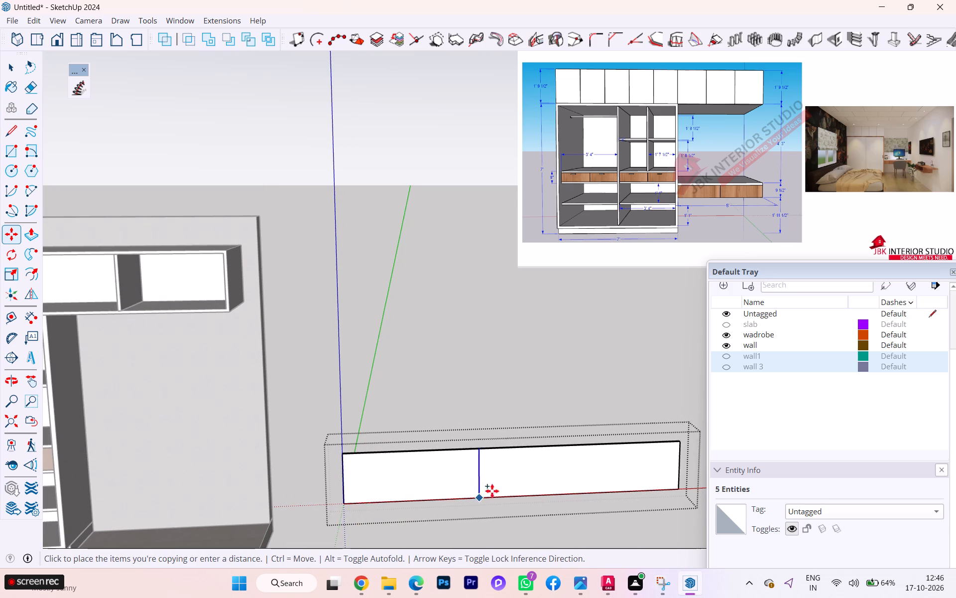
scroll(577, 492, "up", 2)
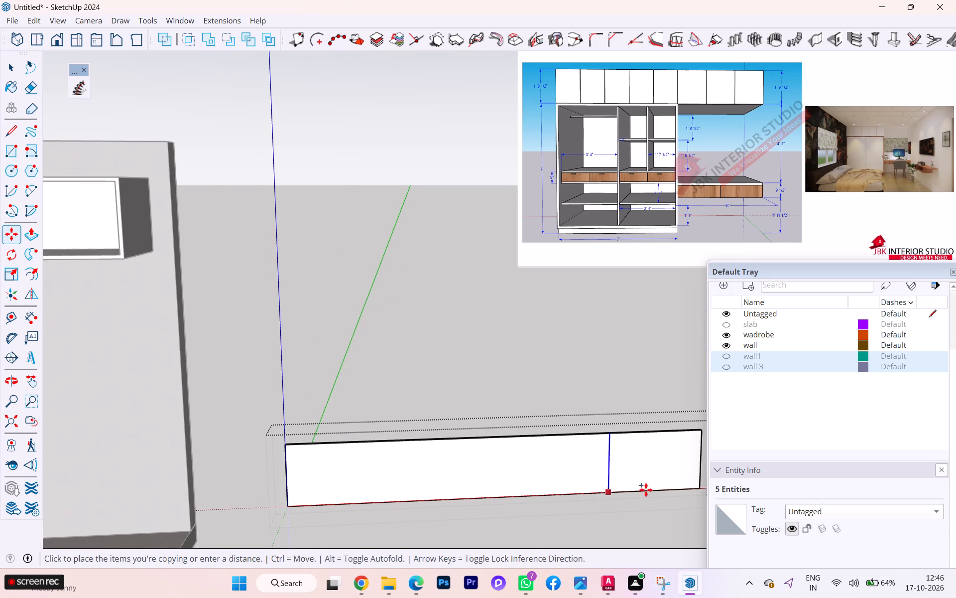
scroll(682, 489, "up", 2)
scroll(683, 495, "down", 1)
middle_click_drag(683, 495, 539, 510)
scroll(458, 480, "down", 1)
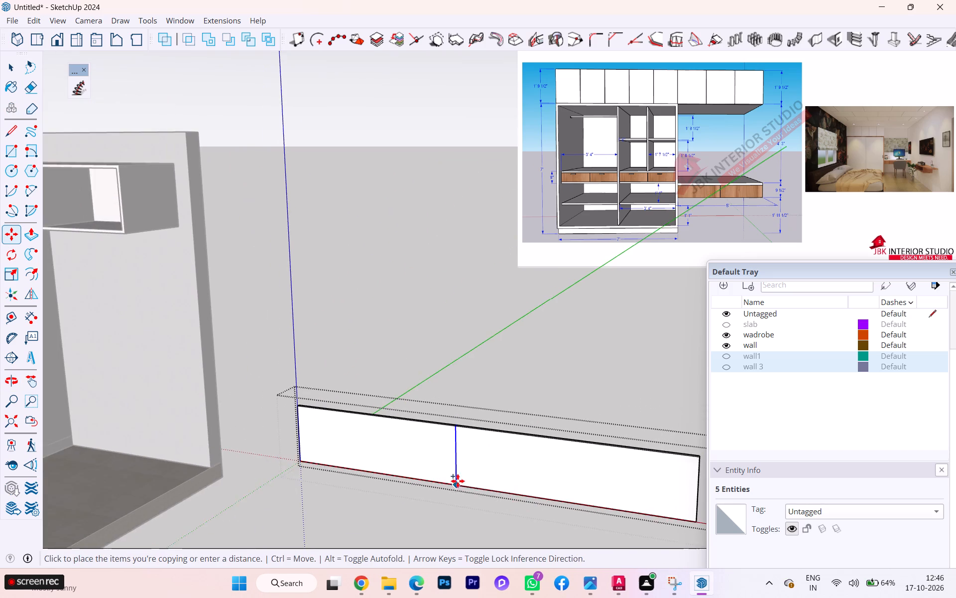
scroll(458, 481, "down", 2)
scroll(642, 501, "up", 3)
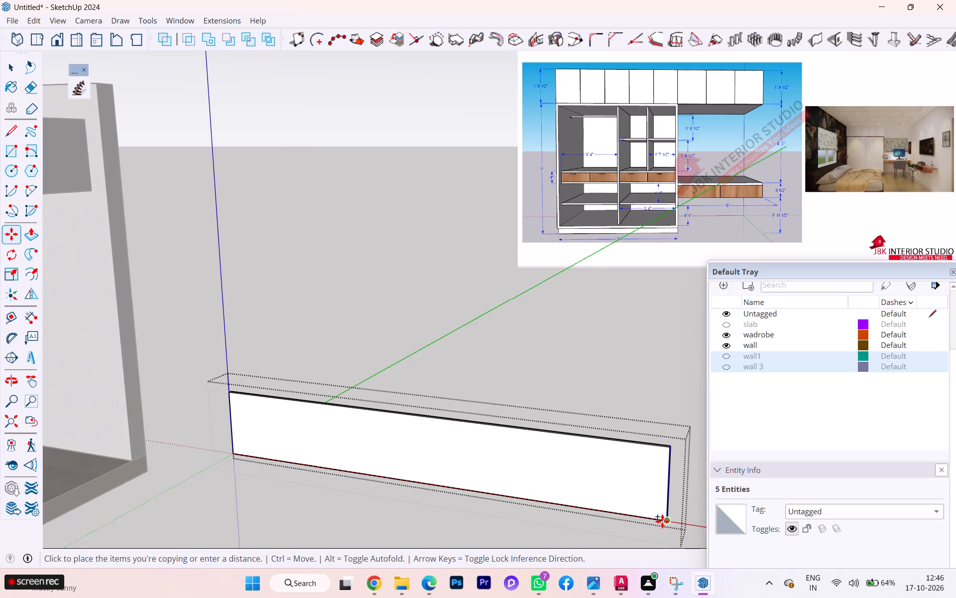
left_click(664, 523)
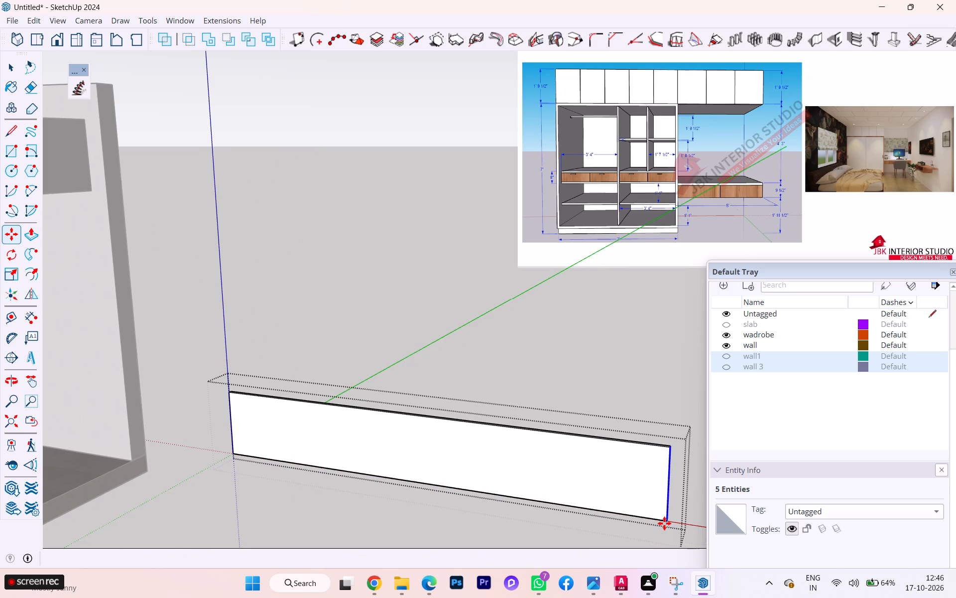
key("slash")
key("8")
key("Return")
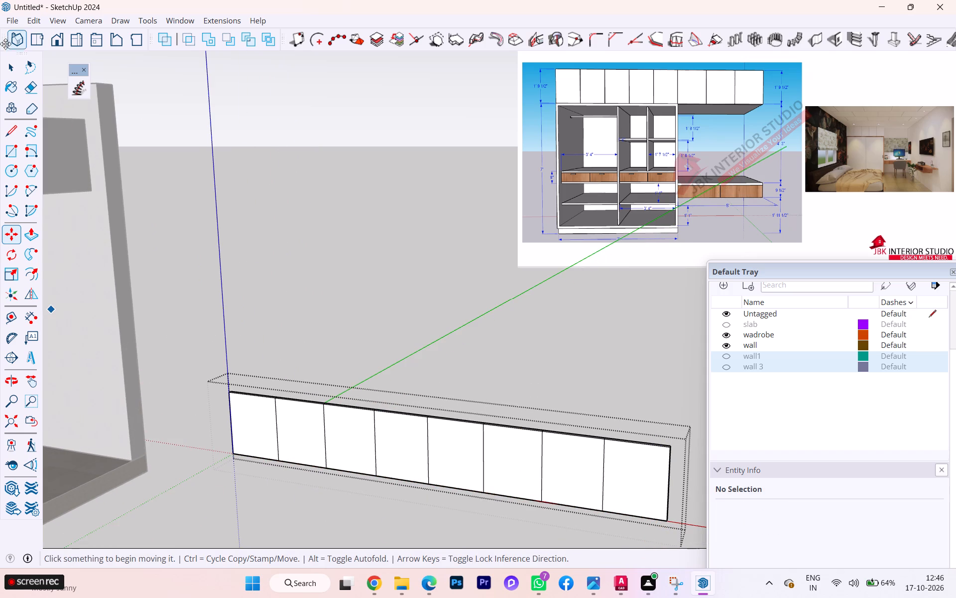
Move all seven intermediate dividing lines 2 mm along the panel's length, away from the room.
left_click(13, 66)
scroll(300, 455, "up", 2)
scroll(280, 423, "down", 2)
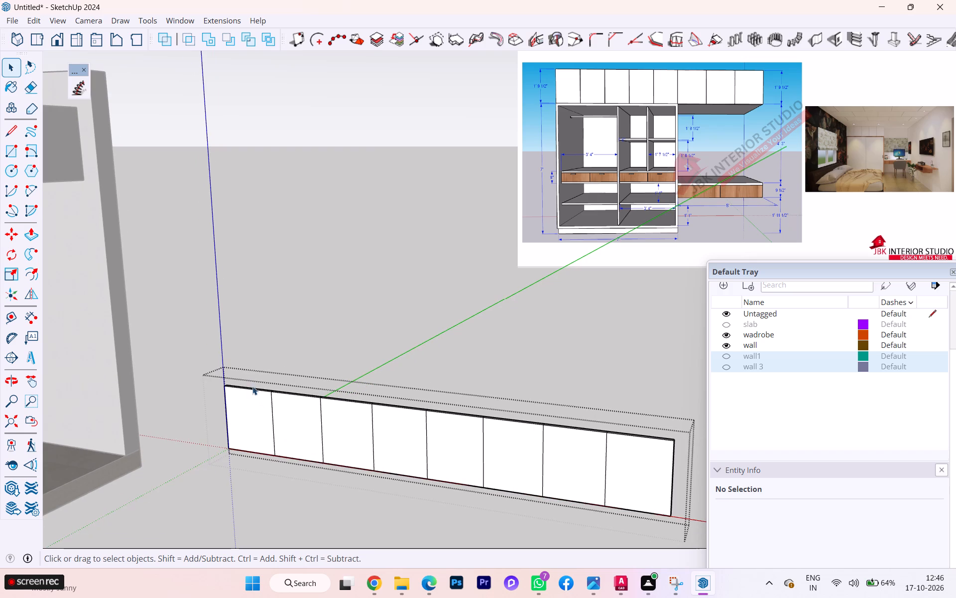
left_click_drag(256, 377, 297, 502)
left_click_drag(306, 386, 355, 525, "ctrl")
left_click_drag(353, 404, 404, 551, "ctrl")
left_click_drag(409, 389, 469, 570, "ctrl")
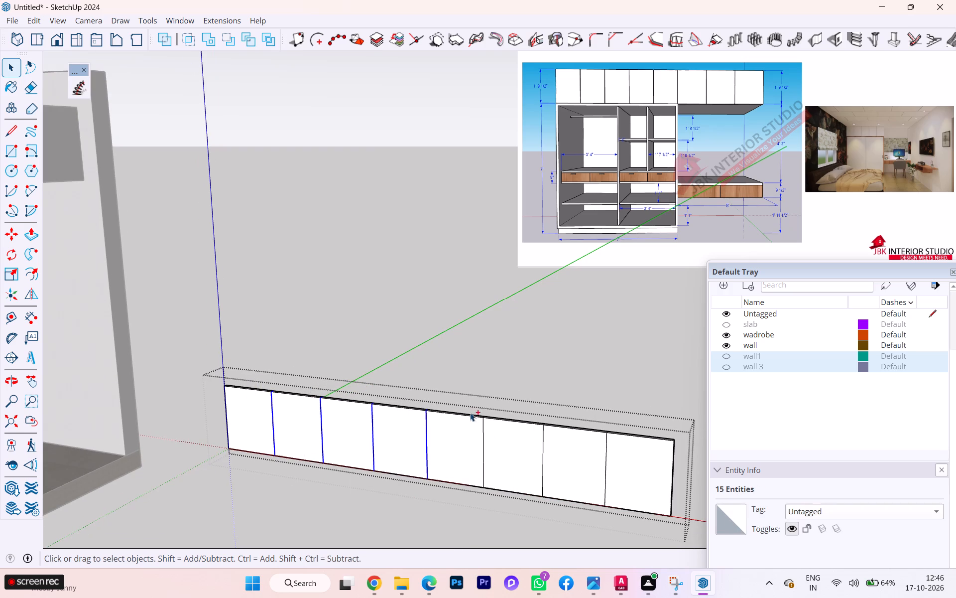
left_click_drag(466, 407, 516, 567, "ctrl")
left_click_drag(518, 414, 567, 548, "ctrl")
left_click_drag(593, 414, 663, 549, "ctrl")
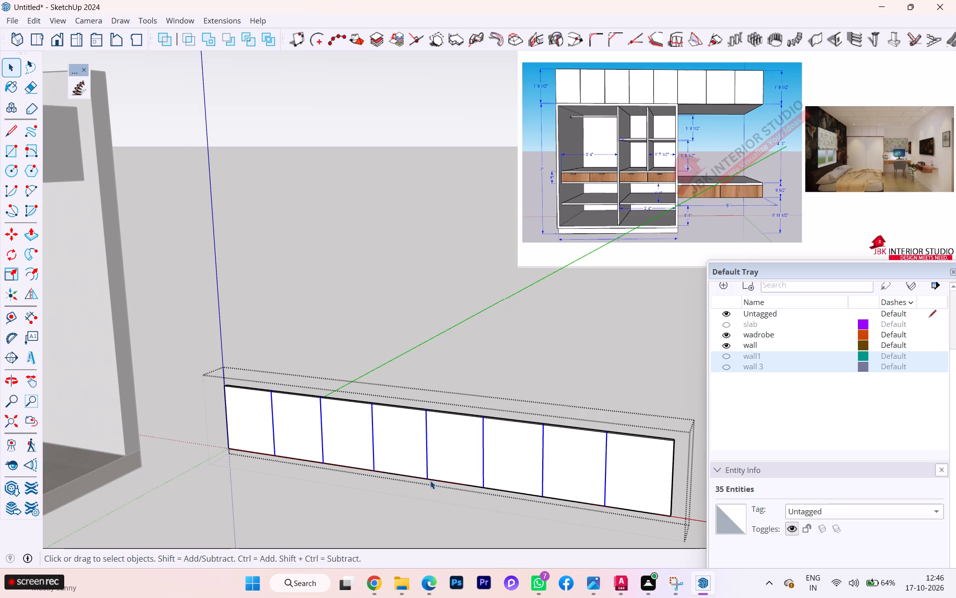
scroll(436, 490, "up", 1)
key("m")
key("Return")
scroll(617, 507, "up", 3)
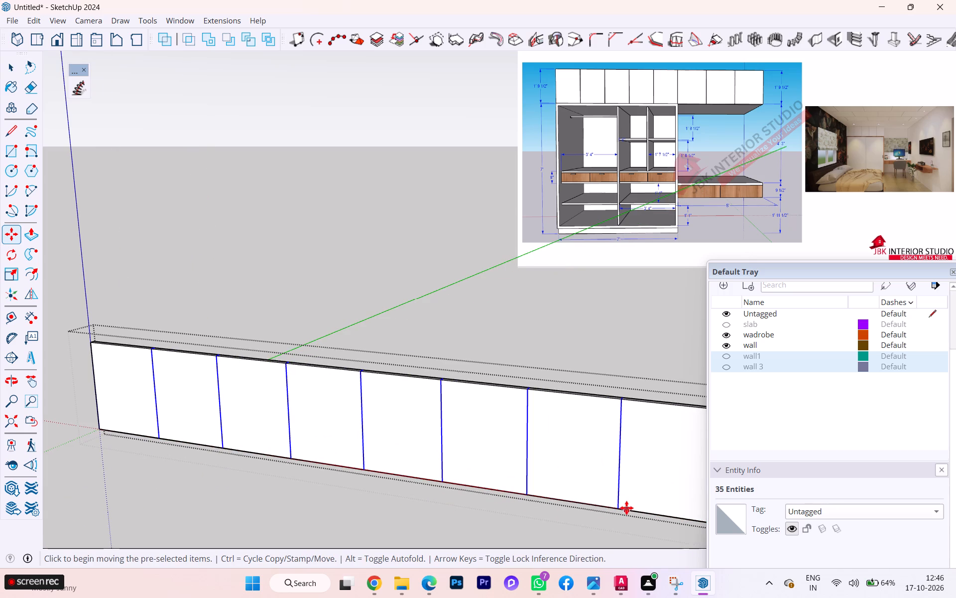
left_click(622, 507)
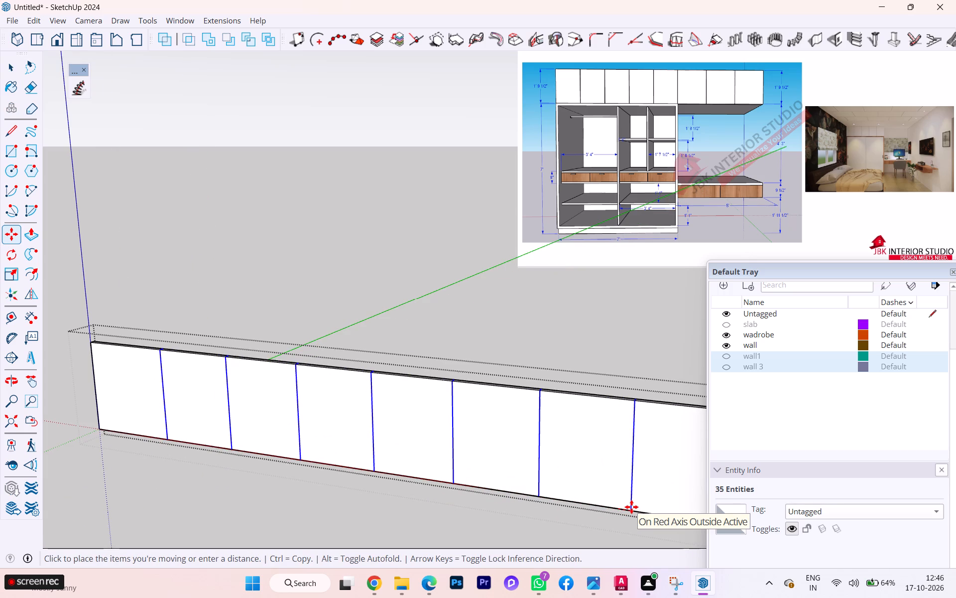
key("3")
key("BackSpace")
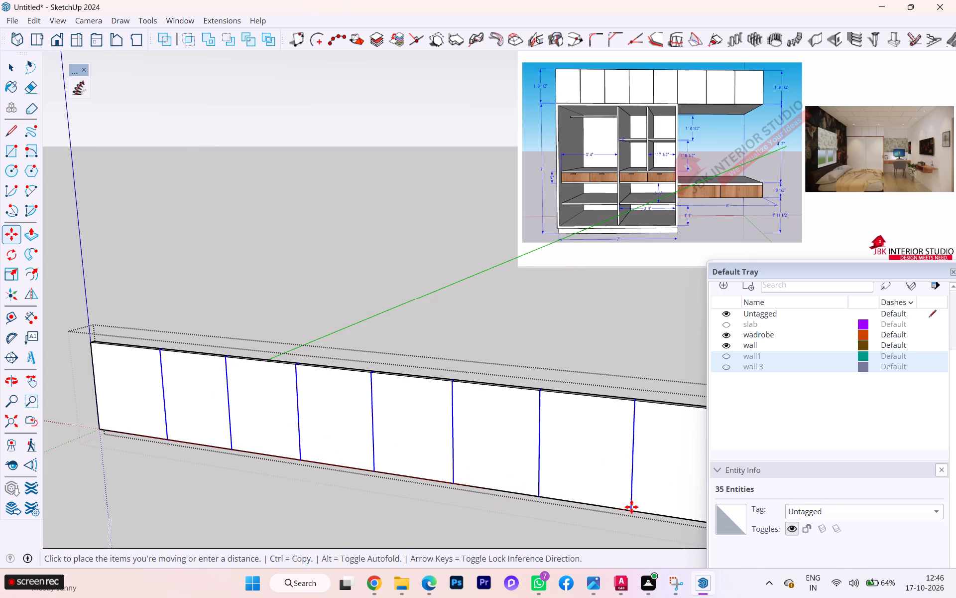
type("2mm")
key("Return")
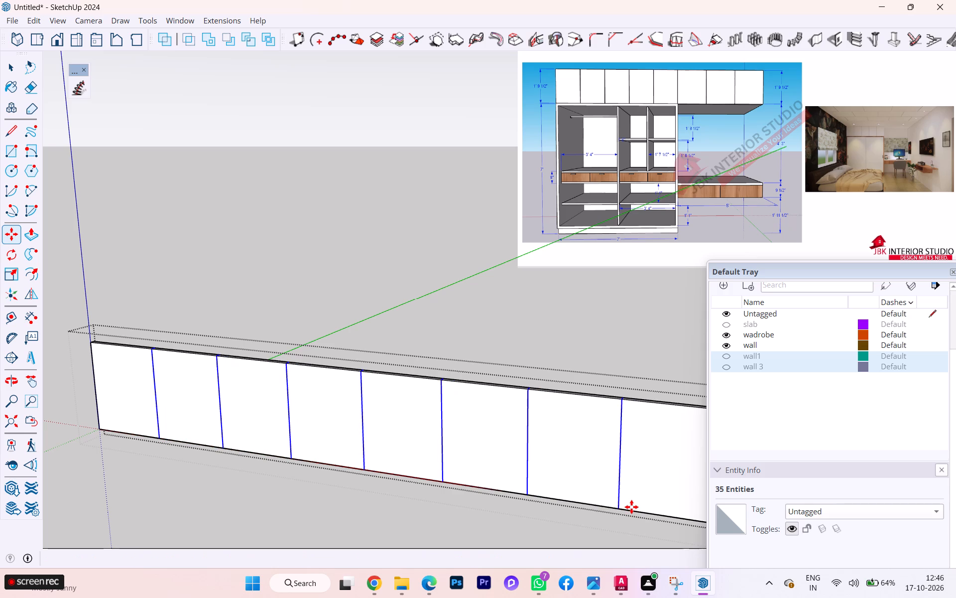
Copy the seven dividing lines 4 mm back toward the room to outline narrow gap strips.
left_click(621, 508)
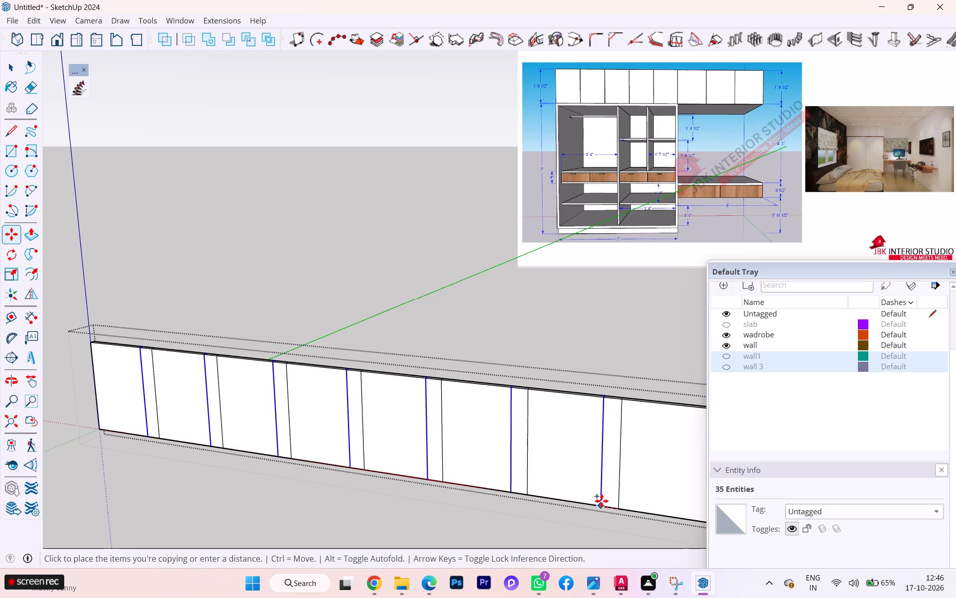
key("4")
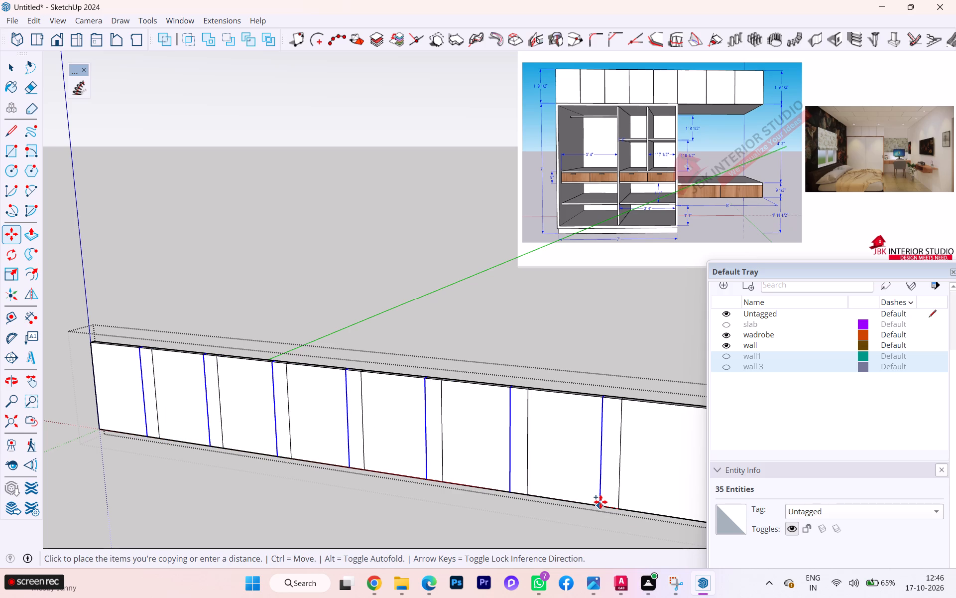
type("mm")
key("Return")
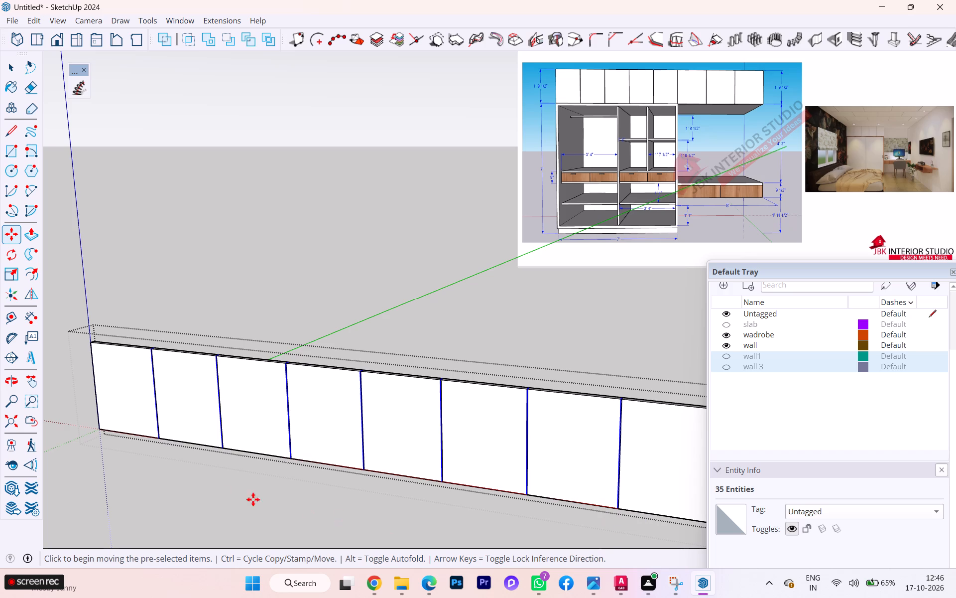
scroll(169, 429, "up", 4)
middle_click_drag(162, 480, 353, 470)
scroll(355, 469, "down", 3)
scroll(152, 465, "up", 6)
scroll(155, 456, "down", 3)
scroll(250, 486, "up", 1)
key("Escape")
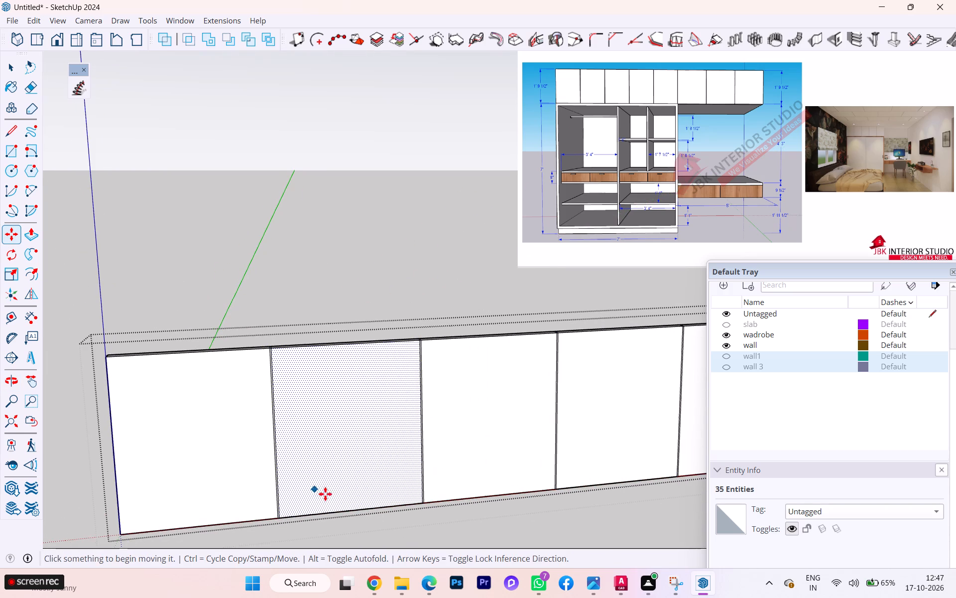
key("space")
Push/Pull the narrow strip between the first and second door fronts through the panel's full thickness to cut the gap.
middle_click_drag(284, 494, 274, 545)
scroll(284, 486, "up", 2)
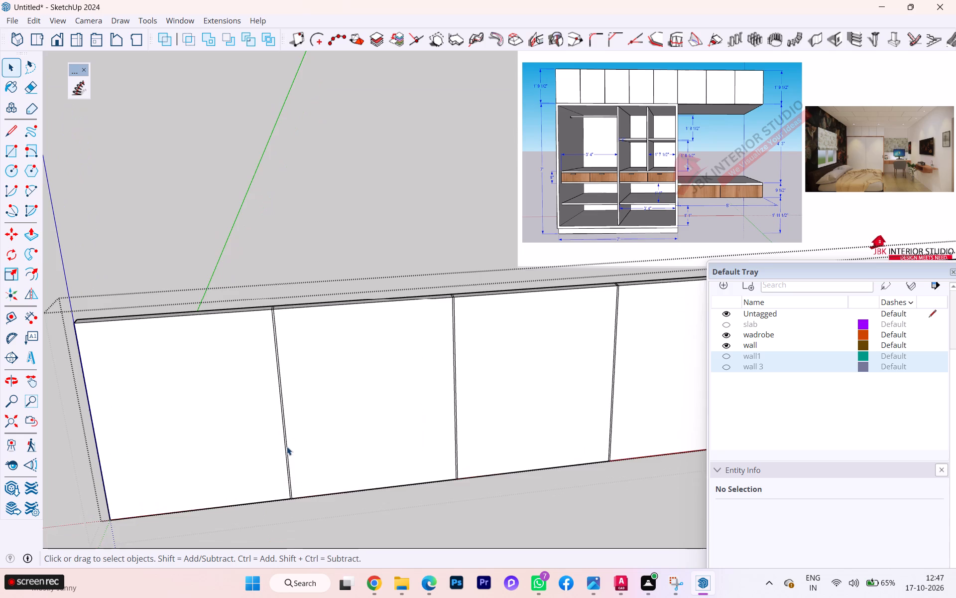
scroll(287, 447, "up", 3)
scroll(293, 406, "down", 2)
key("p")
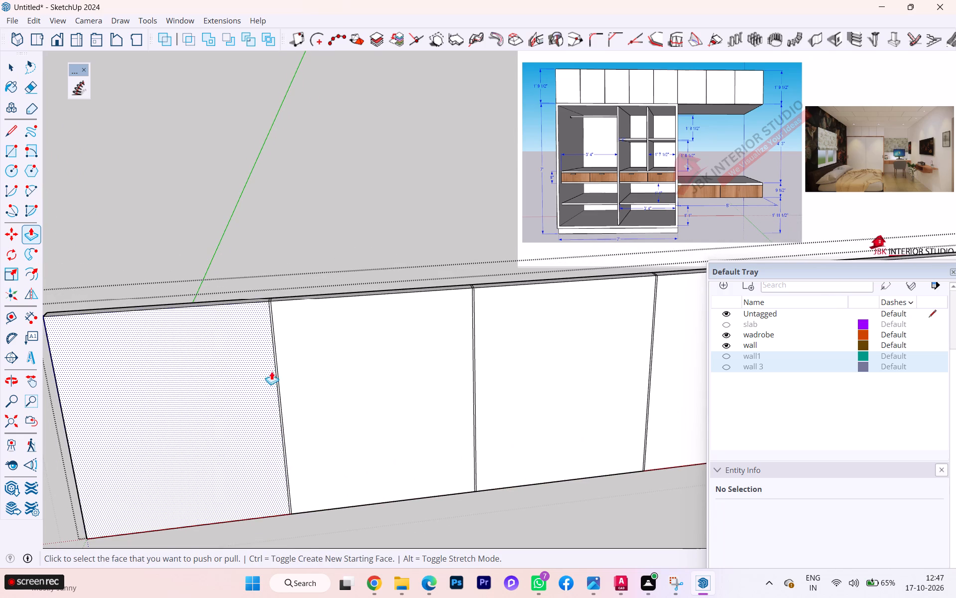
scroll(272, 371, "up", 5)
middle_click_drag(285, 381, 284, 451)
scroll(284, 396, "down", 1)
scroll(277, 412, "up", 2)
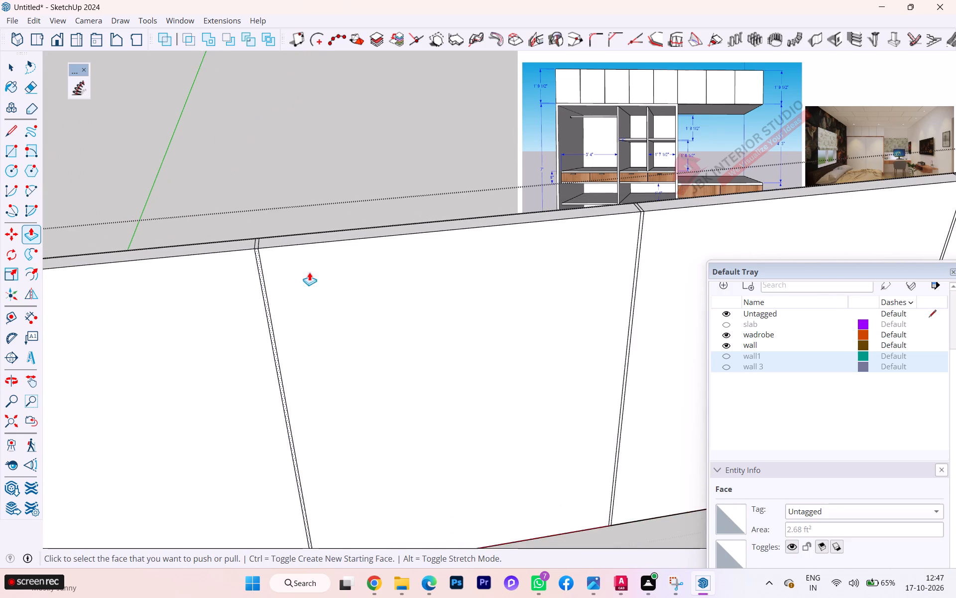
scroll(240, 278, "up", 2)
scroll(272, 245, "up", 9)
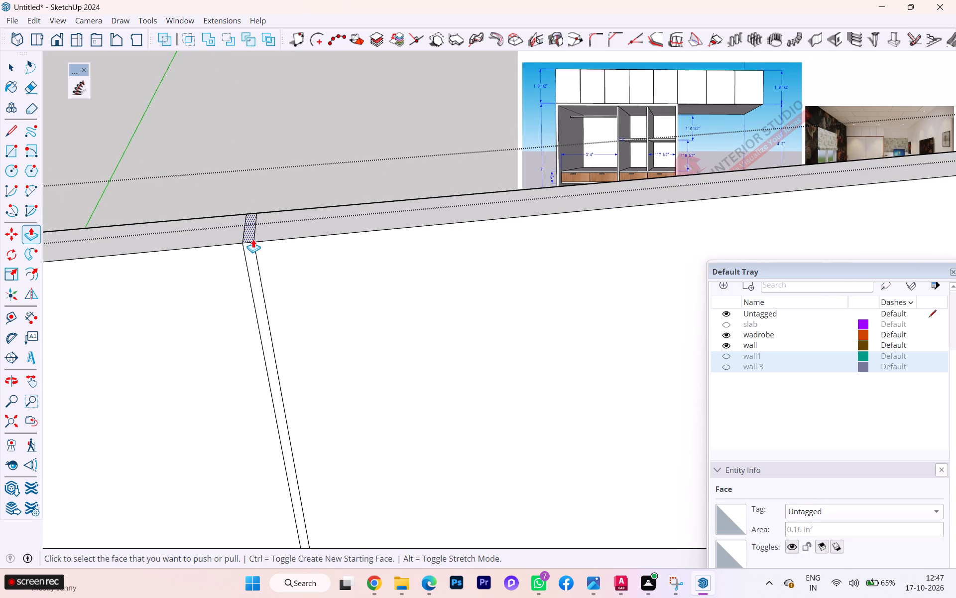
scroll(247, 248, "up", 3)
double_click(248, 247)
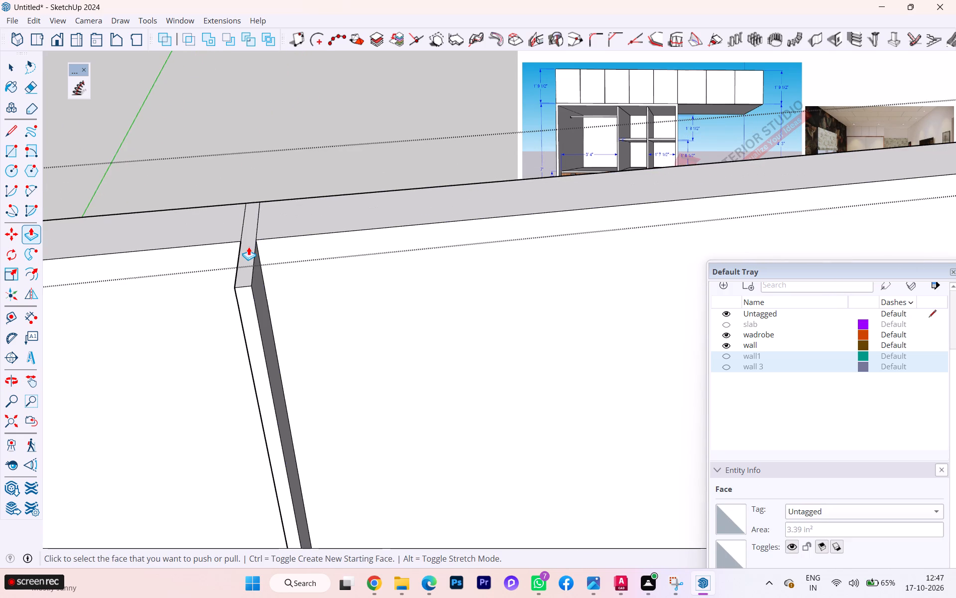
key("ctrl+z")
left_click(249, 249)
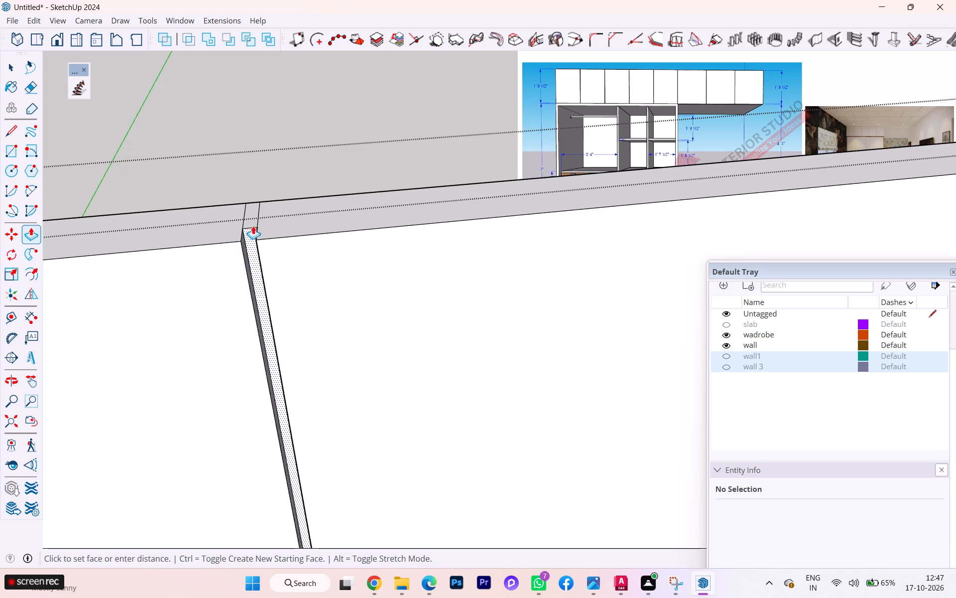
left_click(250, 202)
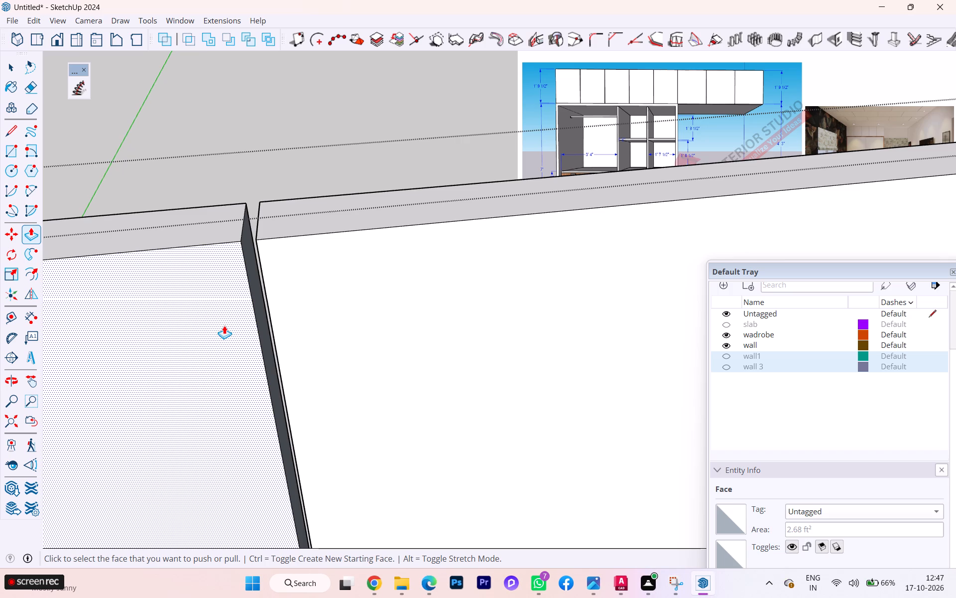
Push/Pull the narrow strip between the second and third door fronts through the panel's full thickness to cut the gap.
scroll(158, 292, "down", 3)
scroll(157, 315, "up", 1)
scroll(145, 316, "down", 5)
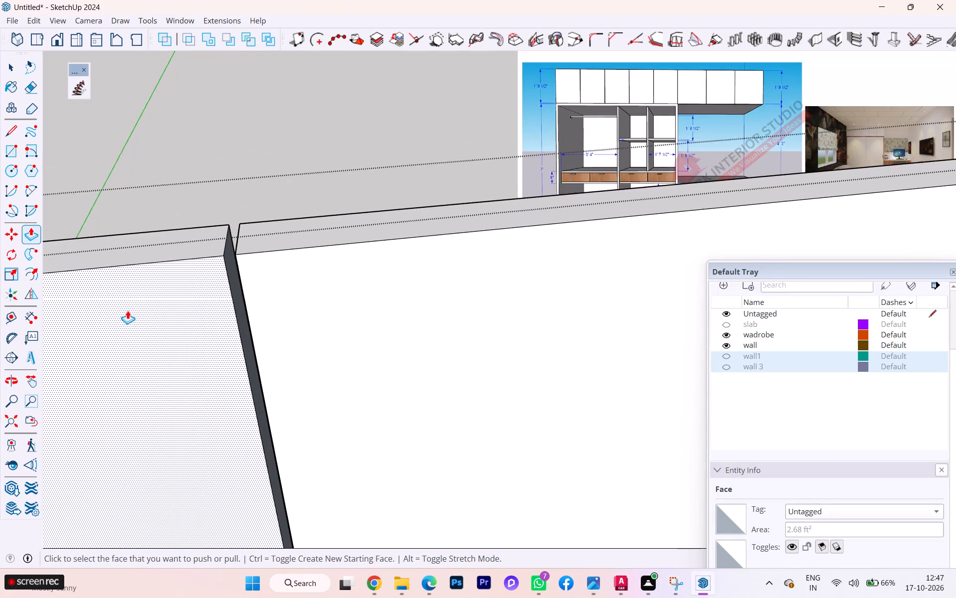
scroll(127, 310, "down", 7)
scroll(127, 313, "up", 1)
scroll(127, 314, "down", 5)
scroll(124, 318, "up", 2)
scroll(124, 318, "down", 12)
scroll(460, 285, "up", 3)
scroll(469, 275, "down", 1)
scroll(470, 274, "up", 7)
scroll(476, 252, "down", 1)
scroll(476, 252, "up", 2)
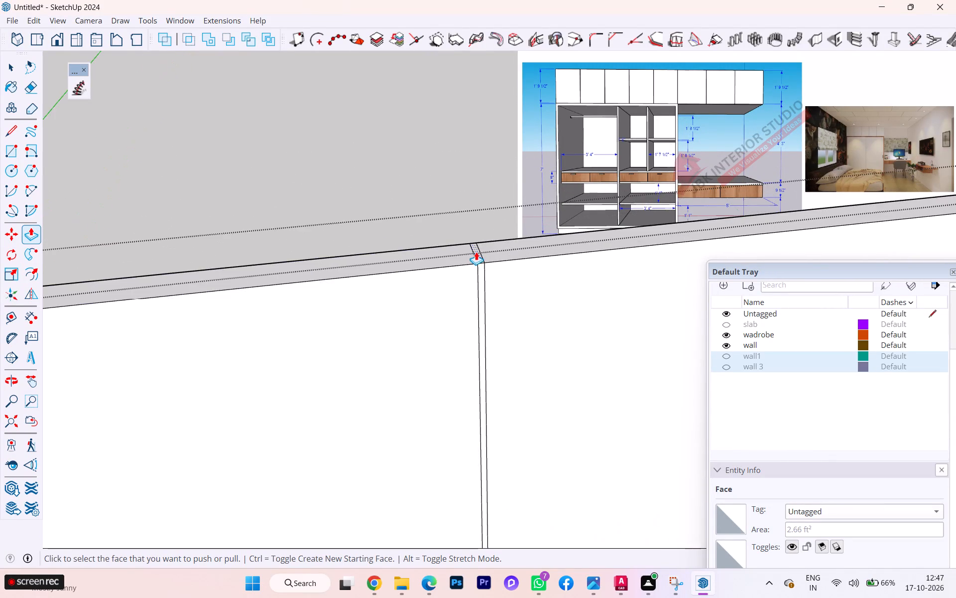
scroll(476, 252, "up", 6)
scroll(495, 273, "down", 1)
scroll(495, 273, "up", 1)
scroll(495, 273, "down", 1)
scroll(495, 273, "up", 1)
scroll(478, 257, "down", 1)
scroll(478, 257, "up", 1)
scroll(478, 257, "down", 1)
scroll(478, 264, "up", 4)
scroll(478, 263, "down", 2)
scroll(478, 263, "up", 2)
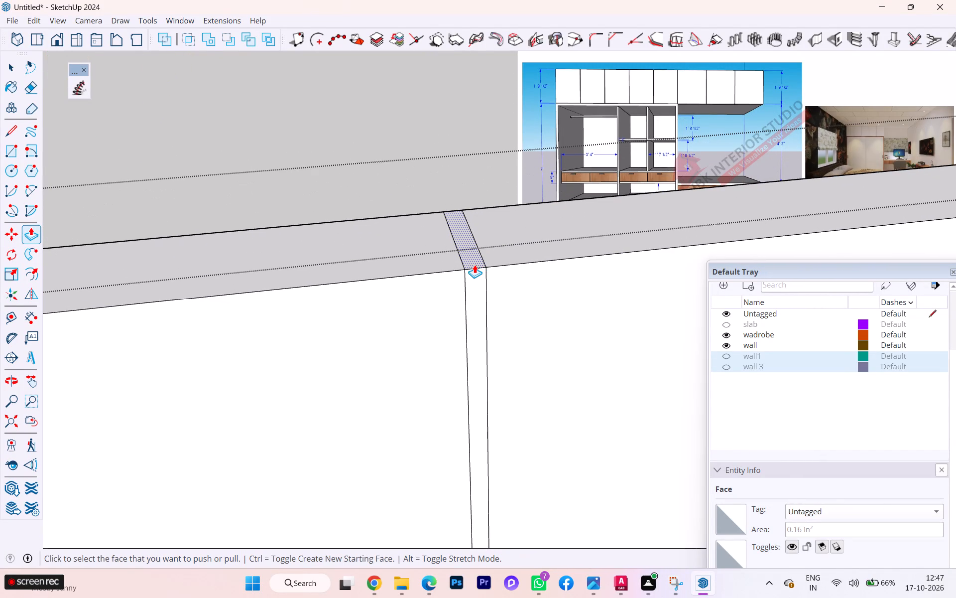
left_click(473, 262)
scroll(473, 229, "up", 1)
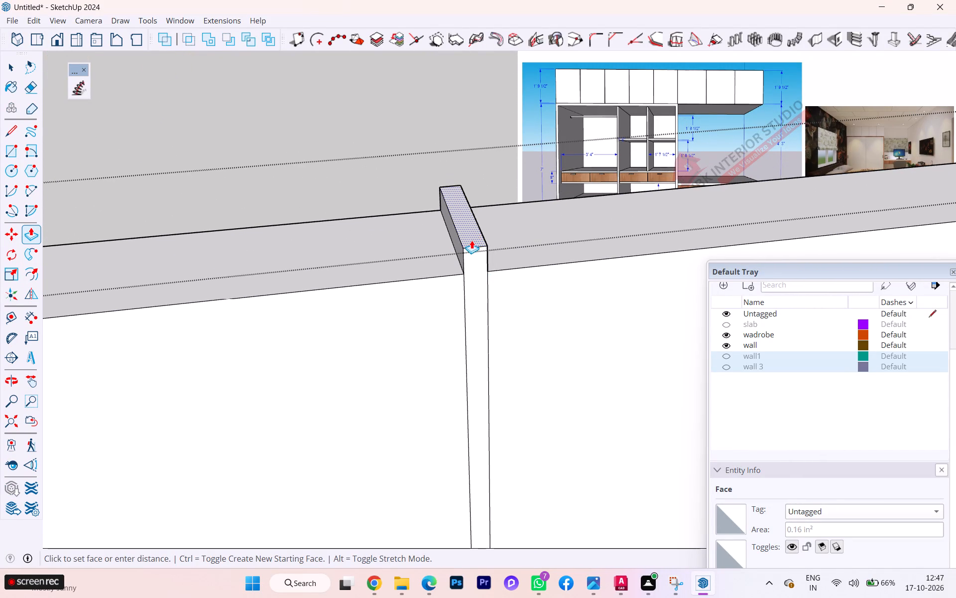
key("Escape")
left_click(471, 285)
left_click(455, 210)
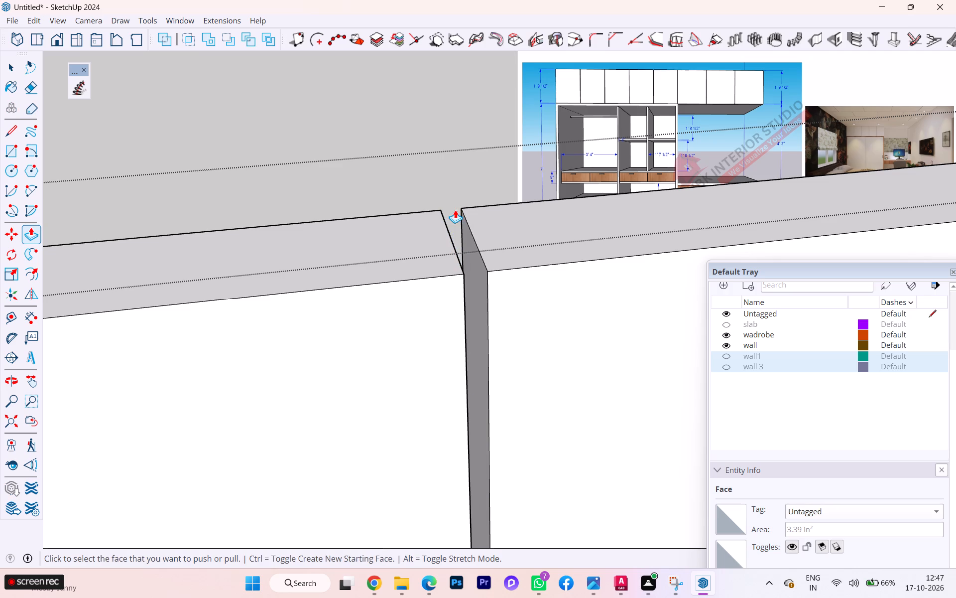
Push/Pull the narrow strip between the third and fourth door fronts through the panel's full thickness to cut the gap.
scroll(316, 215, "down", 16)
scroll(299, 287, "up", 1)
scroll(300, 288, "down", 4)
scroll(254, 255, "down", 1)
scroll(254, 255, "up", 1)
scroll(254, 255, "down", 10)
scroll(255, 260, "up", 2)
scroll(255, 262, "down", 5)
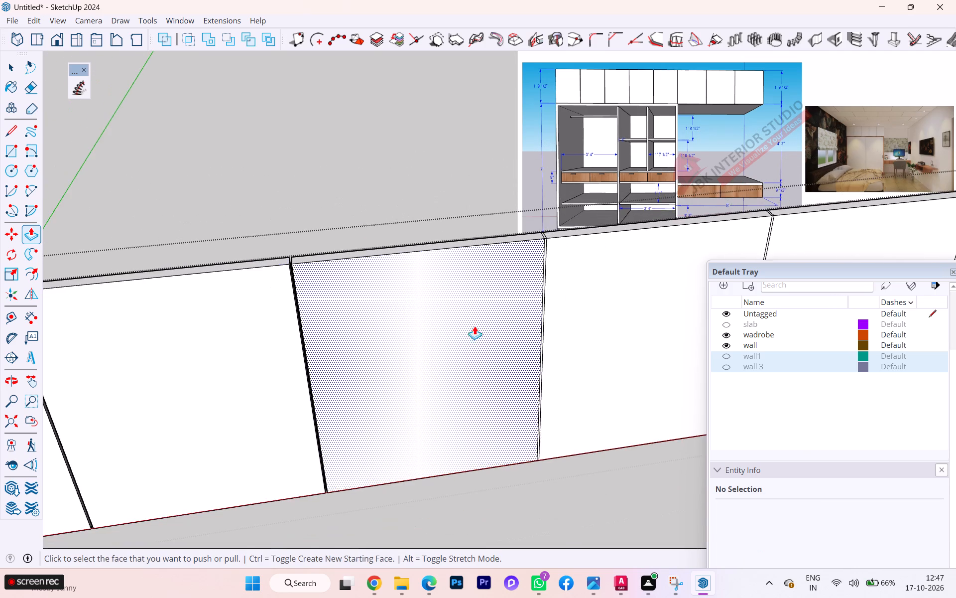
scroll(517, 313, "up", 14)
scroll(544, 300, "down", 6)
scroll(436, 342, "up", 1)
scroll(321, 347, "down", 4)
scroll(485, 237, "up", 2)
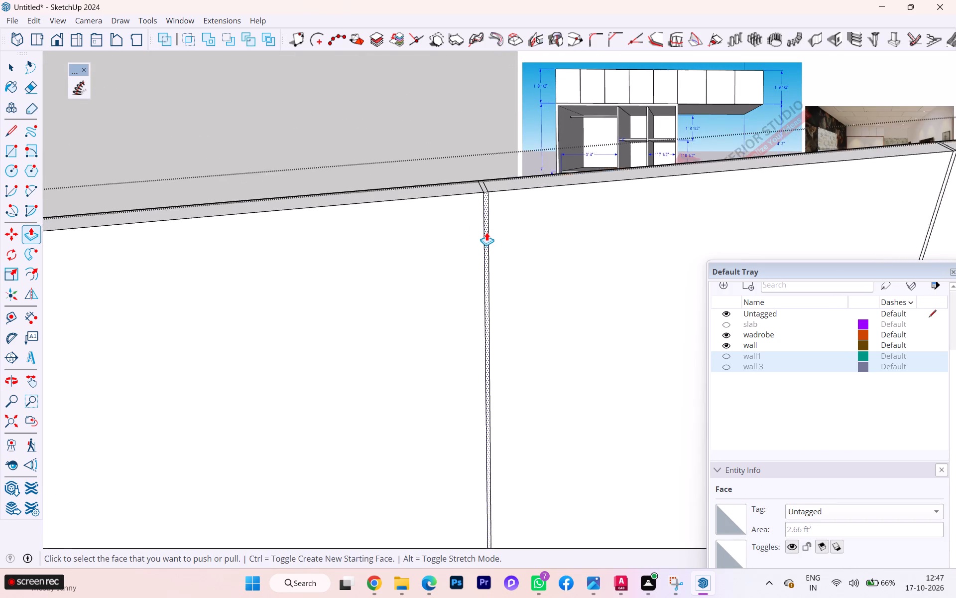
scroll(486, 232, "up", 6)
left_click(486, 232)
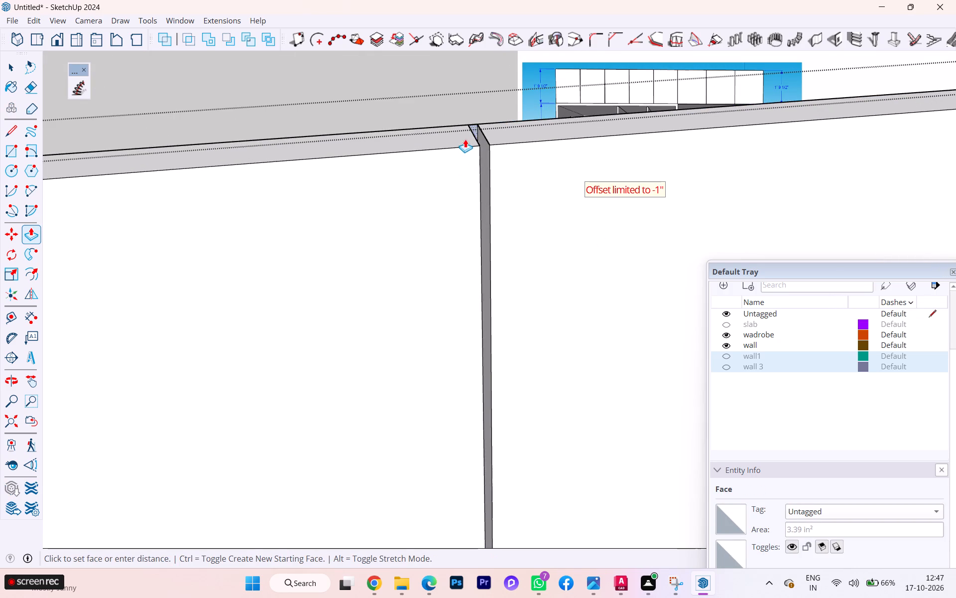
left_click(471, 119)
Push/Pull the narrow strip between the fourth and fifth door fronts through the panel's full thickness to cut the gap.
scroll(314, 158, "down", 5)
scroll(300, 238, "up", 1)
scroll(300, 241, "down", 2)
scroll(300, 245, "up", 1)
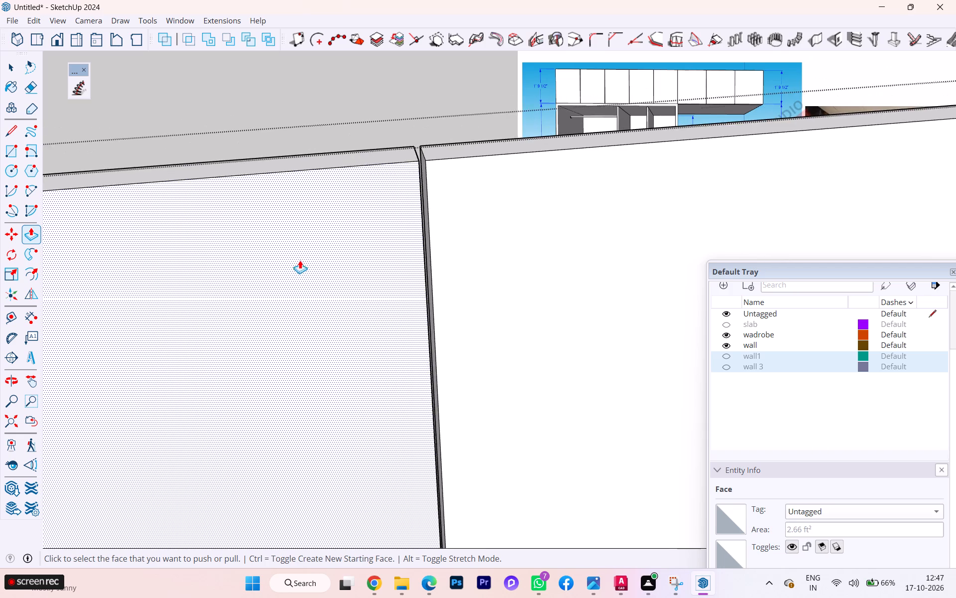
scroll(299, 262, "down", 1)
scroll(299, 262, "up", 1)
scroll(299, 263, "down", 1)
scroll(299, 263, "up", 2)
scroll(299, 267, "down", 1)
scroll(299, 268, "up", 1)
scroll(299, 269, "down", 13)
scroll(306, 280, "up", 1)
scroll(306, 280, "down", 4)
scroll(374, 294, "up", 4)
scroll(374, 294, "down", 6)
scroll(311, 305, "up", 1)
scroll(311, 305, "down", 3)
scroll(572, 234, "up", 6)
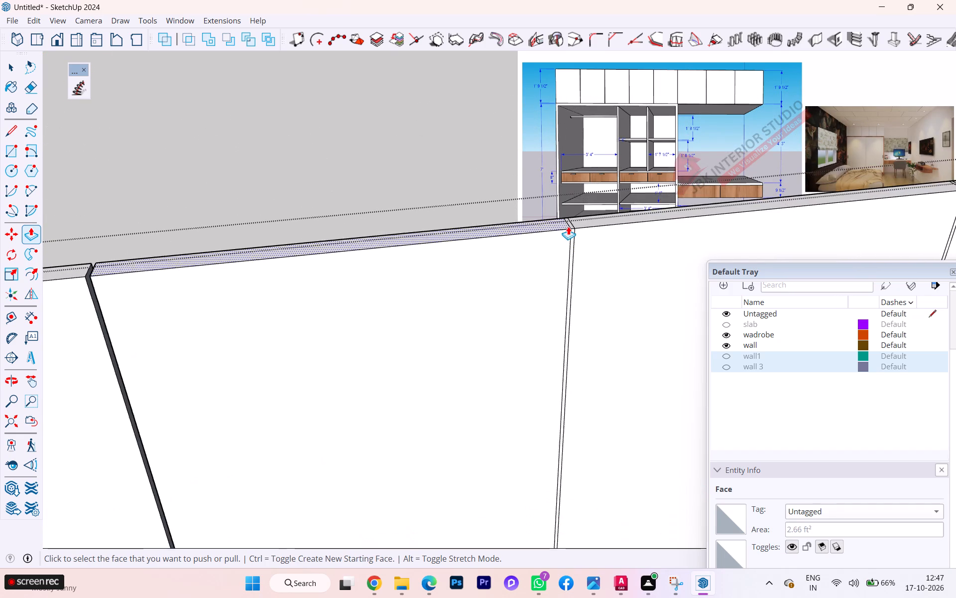
scroll(568, 226, "up", 1)
scroll(304, 342, "down", 5)
scroll(253, 359, "up", 1)
scroll(252, 360, "down", 2)
scroll(408, 295, "up", 5)
scroll(439, 258, "up", 5)
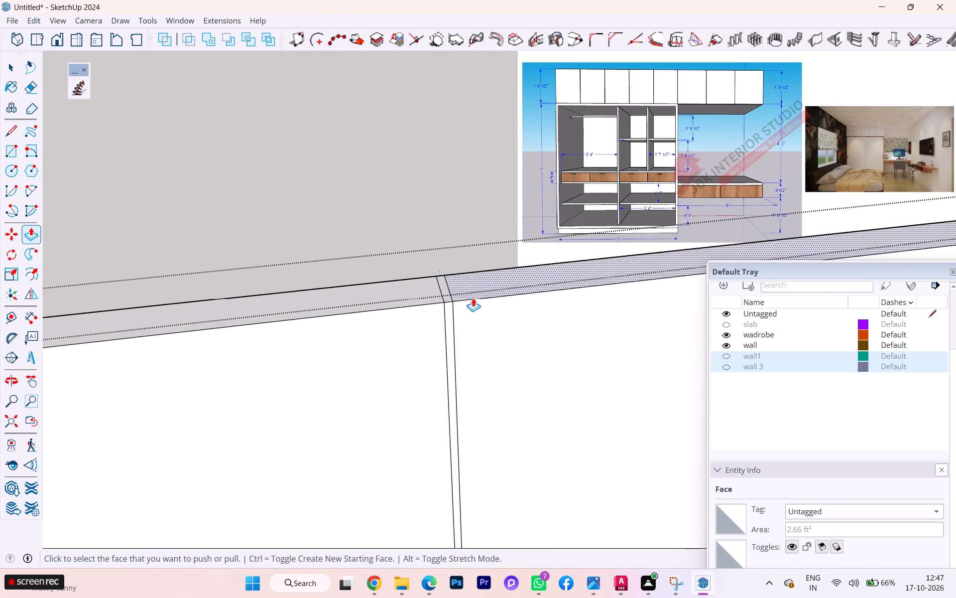
scroll(473, 298, "up", 7)
scroll(453, 303, "down", 2)
scroll(453, 303, "up", 2)
left_click(436, 313)
left_click(420, 257)
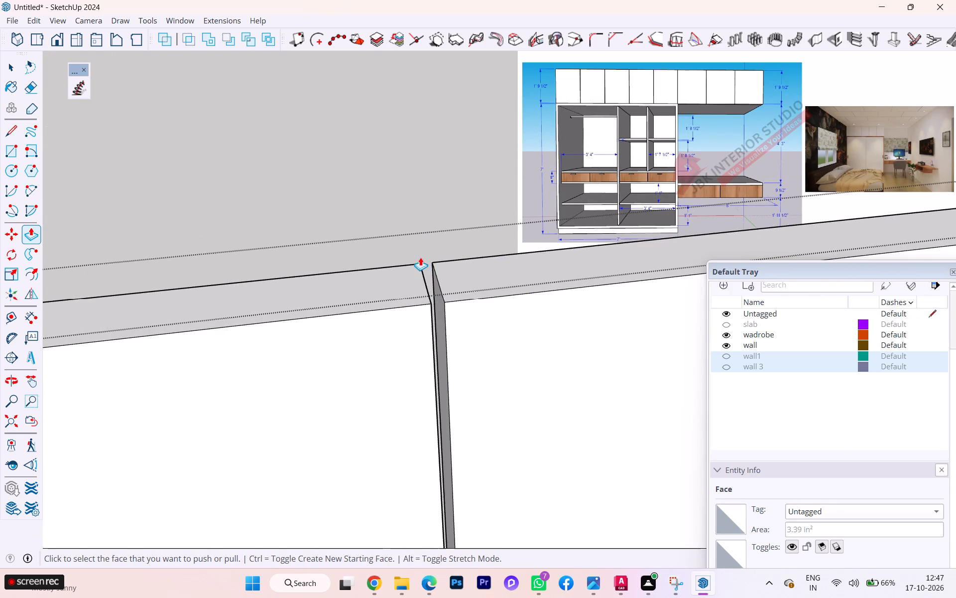
Push/Pull the narrow strip between the fifth and sixth door fronts through the panel's full thickness to cut the gap.
scroll(229, 269, "down", 2)
scroll(216, 280, "up", 3)
scroll(213, 283, "down", 4)
scroll(234, 322, "up", 2)
scroll(234, 323, "down", 2)
scroll(236, 326, "up", 3)
scroll(234, 332, "down", 4)
scroll(234, 332, "up", 2)
scroll(242, 329, "down", 12)
scroll(436, 317, "up", 1)
scroll(436, 317, "down", 1)
scroll(436, 317, "up", 1)
scroll(436, 318, "down", 3)
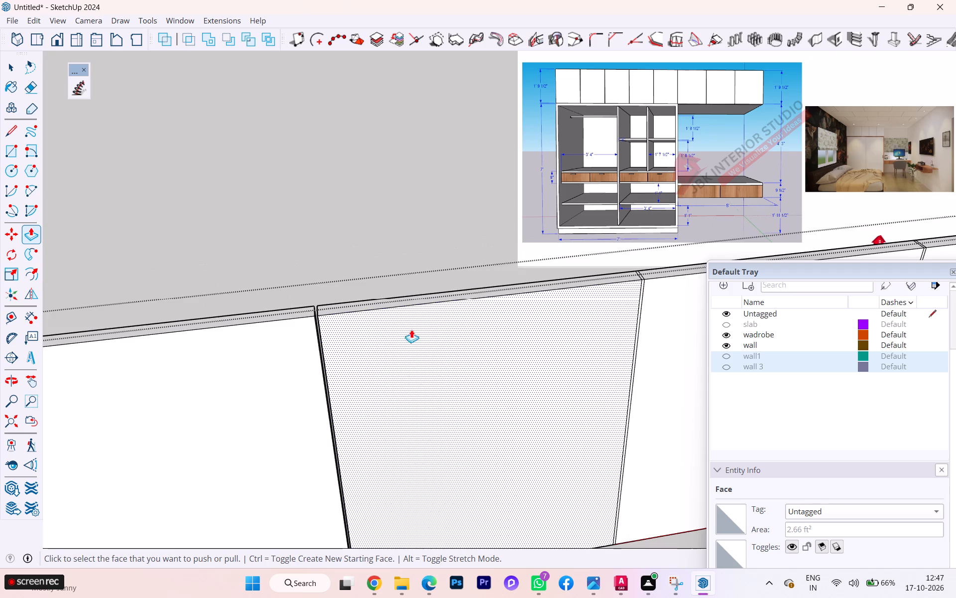
scroll(411, 329, "down", 5)
scroll(606, 312, "up", 10)
scroll(570, 281, "down", 5)
scroll(569, 280, "up", 5)
scroll(565, 278, "down", 1)
scroll(565, 278, "up", 1)
scroll(565, 278, "down", 4)
scroll(572, 296, "up", 1)
scroll(572, 296, "down", 1)
scroll(572, 296, "up", 3)
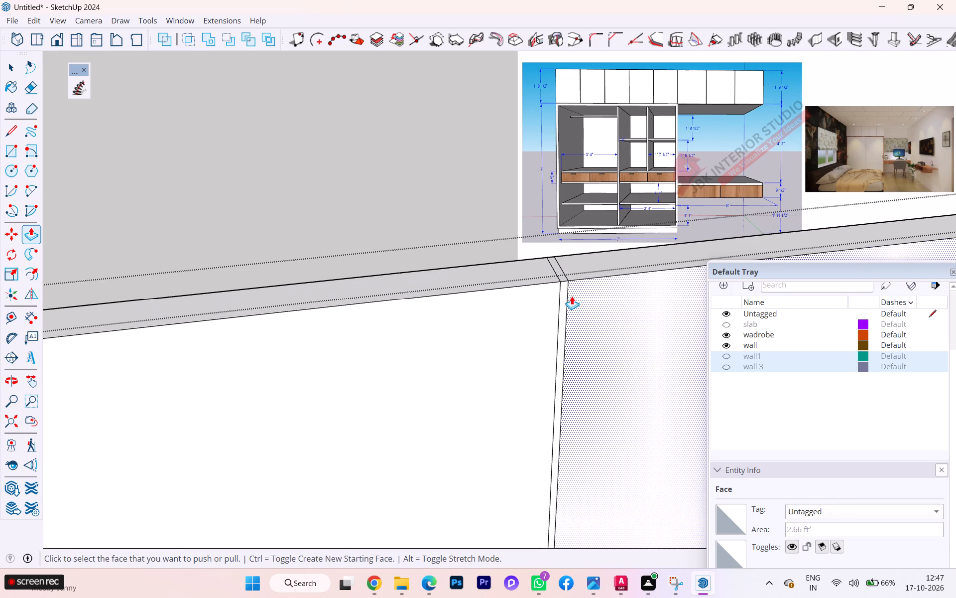
scroll(569, 293, "up", 2)
left_click(565, 288)
left_click(545, 254)
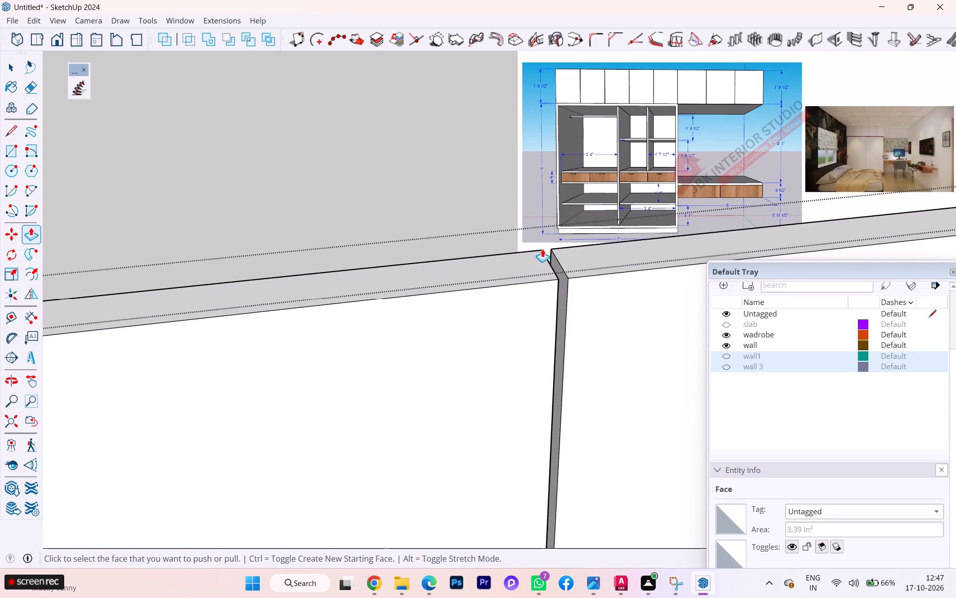
Push/Pull the narrow strip between the sixth and seventh door fronts through the panel's full thickness to cut the gap.
scroll(421, 259, "down", 4)
scroll(342, 315, "down", 7)
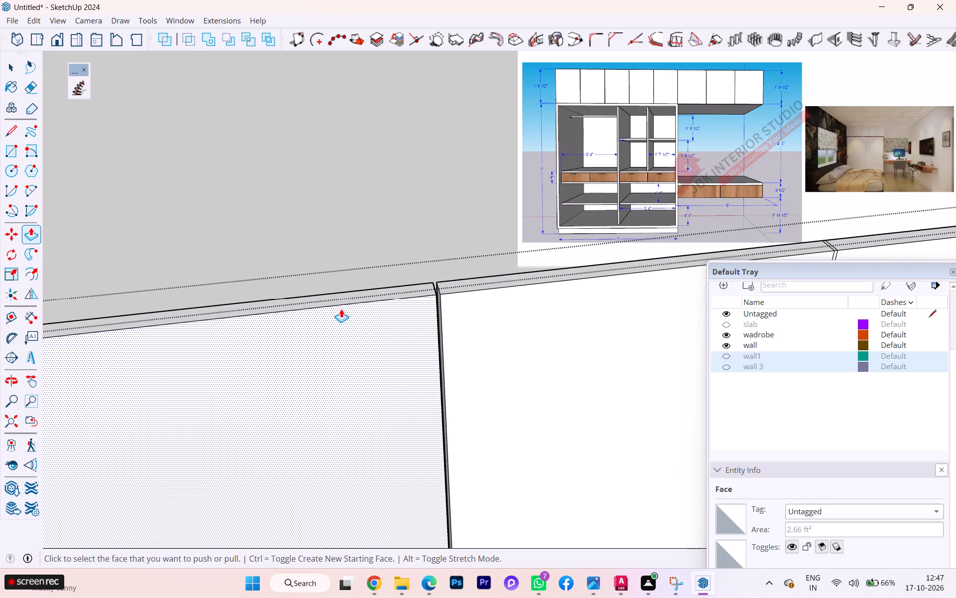
scroll(261, 438, "down", 4)
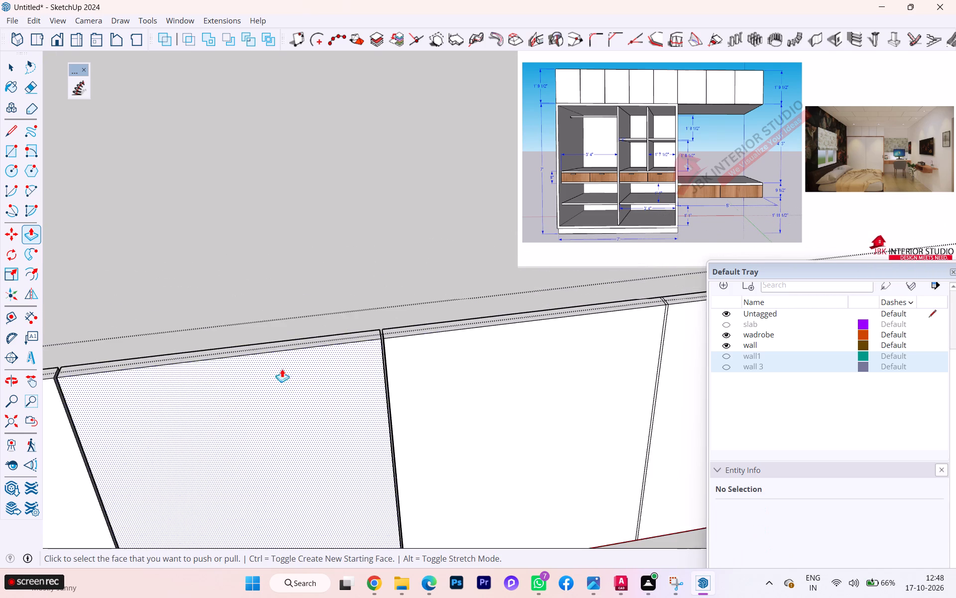
scroll(279, 368, "down", 11)
scroll(492, 413, "up", 1)
scroll(467, 292, "up", 12)
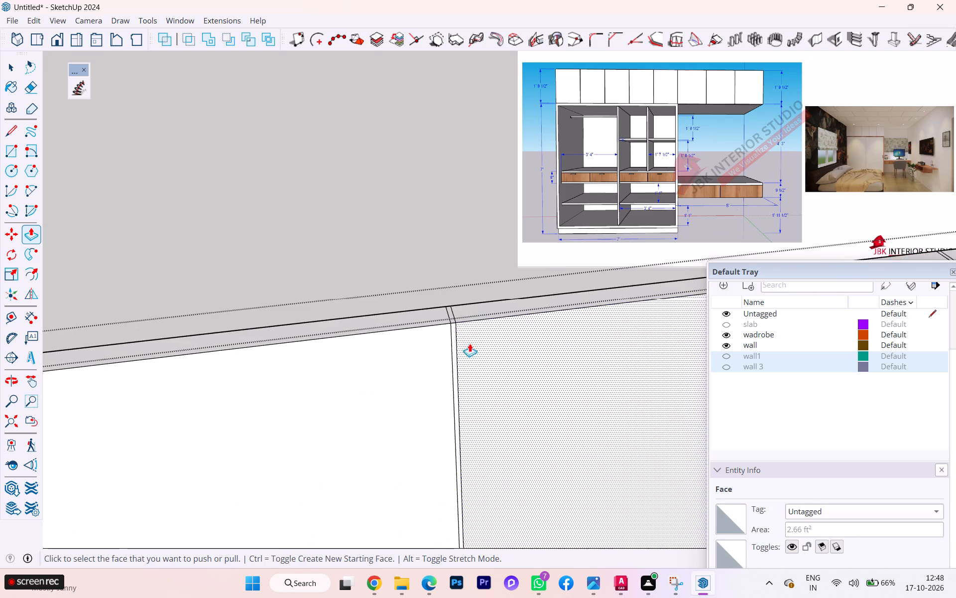
scroll(459, 345, "down", 1)
scroll(458, 344, "up", 2)
scroll(457, 343, "down", 1)
scroll(457, 343, "up", 6)
scroll(454, 335, "down", 1)
scroll(454, 335, "up", 2)
left_click(454, 335)
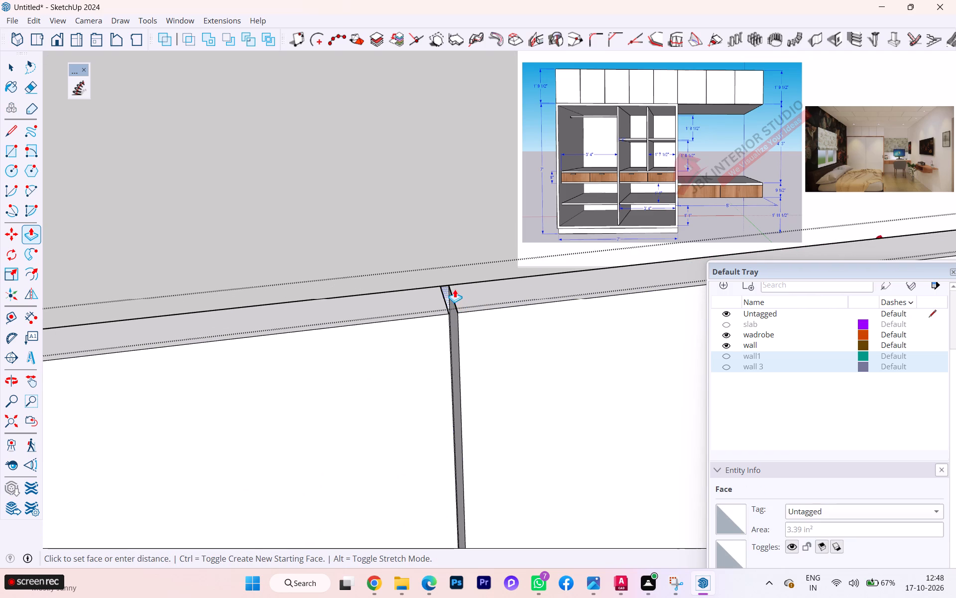
left_click(454, 289)
Push/Pull the last narrow strip, between the seventh and eighth door fronts, through the panel's full thickness and leave the group.
scroll(370, 320, "down", 7)
scroll(391, 381, "down", 3)
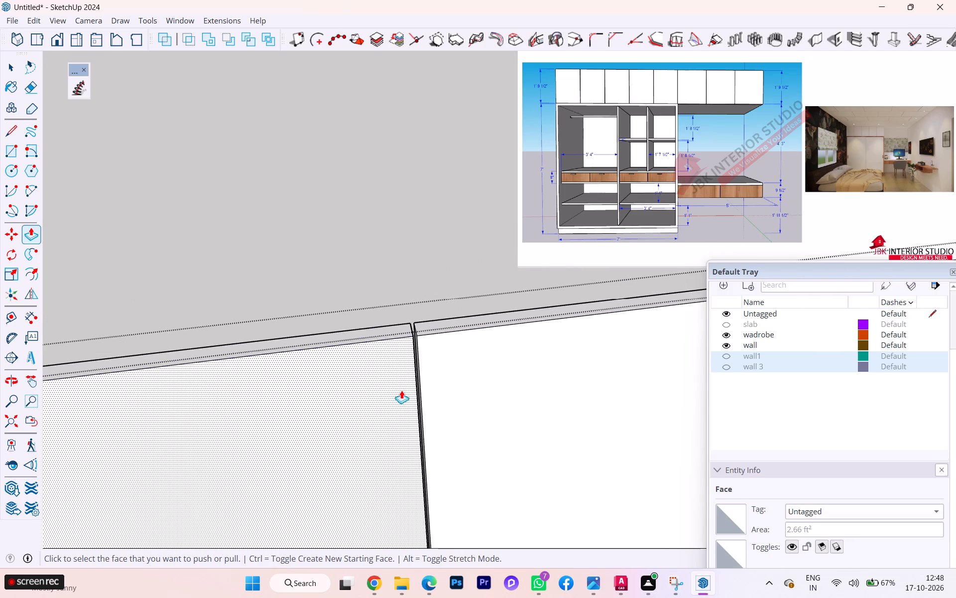
scroll(401, 390, "down", 2)
scroll(306, 407, "down", 7)
scroll(507, 400, "up", 4)
scroll(541, 358, "up", 6)
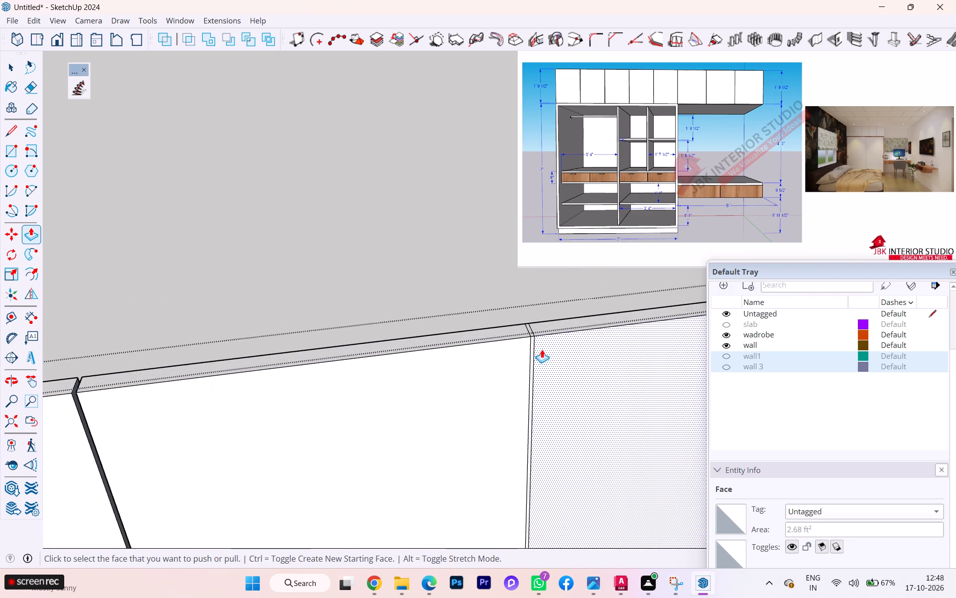
scroll(542, 349, "up", 11)
left_click(522, 349)
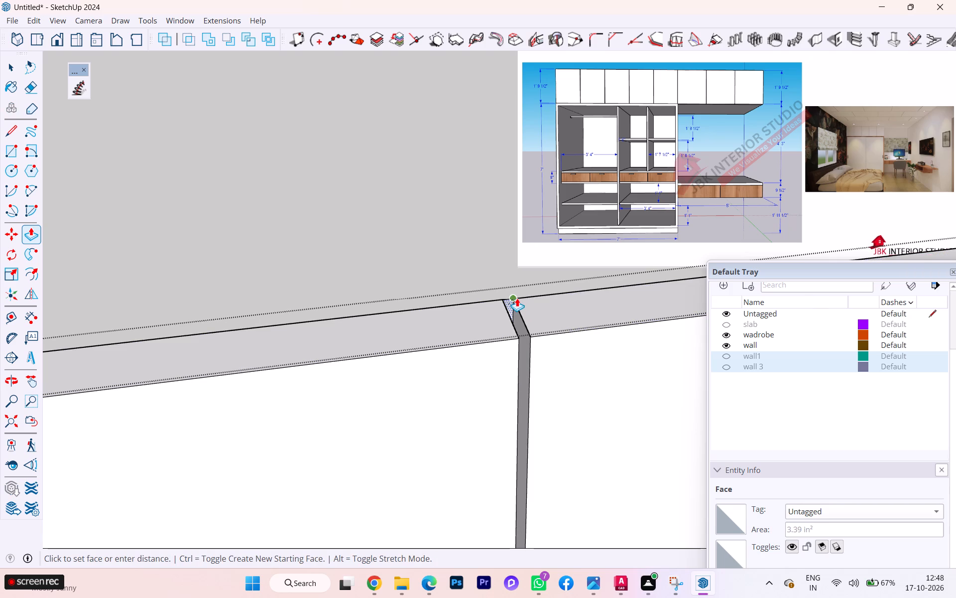
left_click(517, 297)
scroll(515, 315, "down", 6)
scroll(514, 380, "up", 1)
scroll(514, 380, "down", 6)
scroll(518, 392, "up", 1)
scroll(518, 393, "down", 11)
scroll(530, 398, "up", 1)
scroll(530, 398, "down", 3)
scroll(530, 398, "up", 1)
scroll(532, 398, "down", 2)
key("Escape")
key("space")
left_click(430, 310)
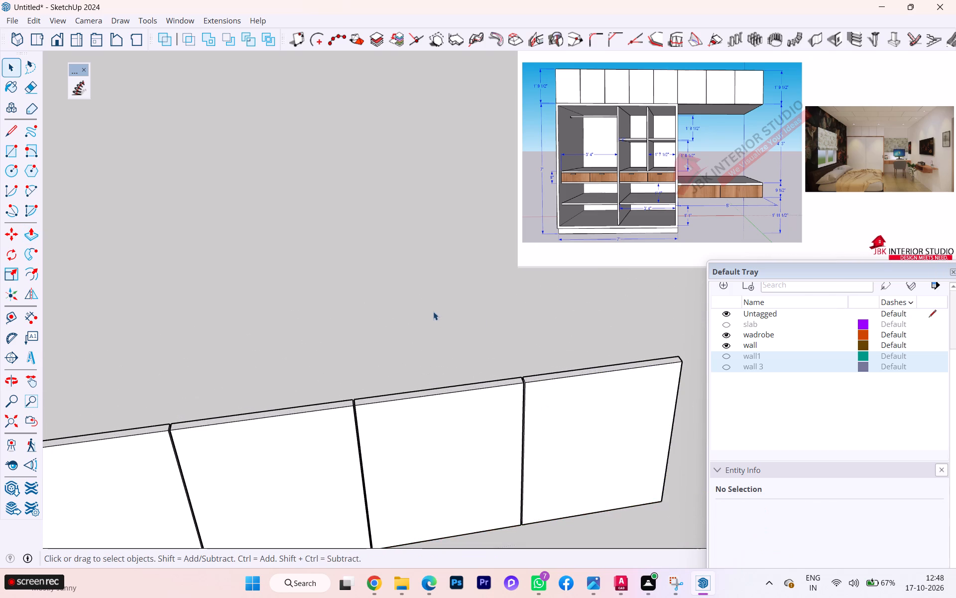
Move the eight-door front panel by its upper back corner onto the front top end corner of the overhead cabinet.
scroll(531, 338, "down", 1)
scroll(534, 339, "up", 1)
scroll(562, 353, "down", 8)
scroll(615, 369, "up", 1)
scroll(629, 389, "down", 8)
scroll(637, 412, "up", 1)
scroll(638, 412, "down", 3)
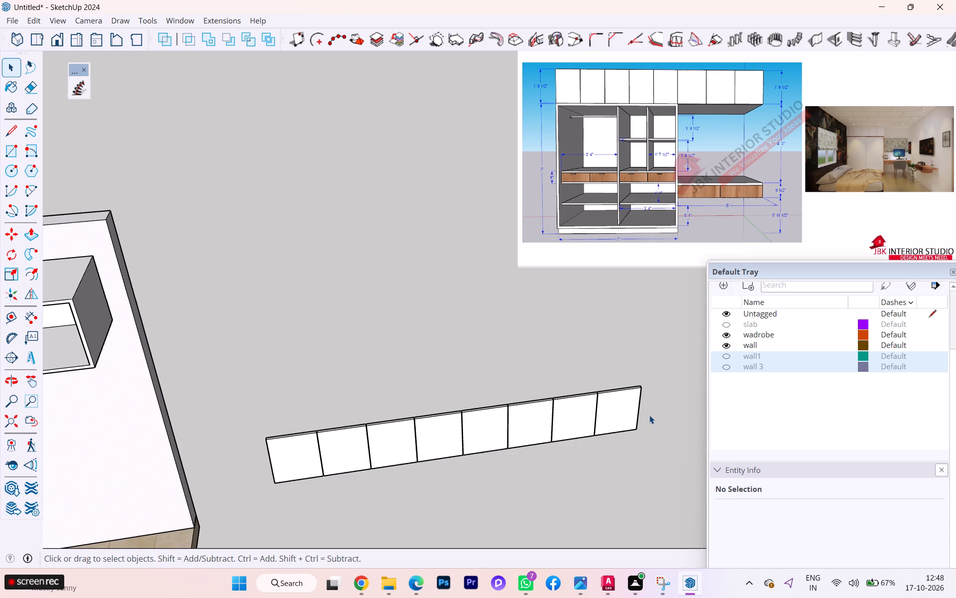
left_click_drag(203, 393, 436, 460)
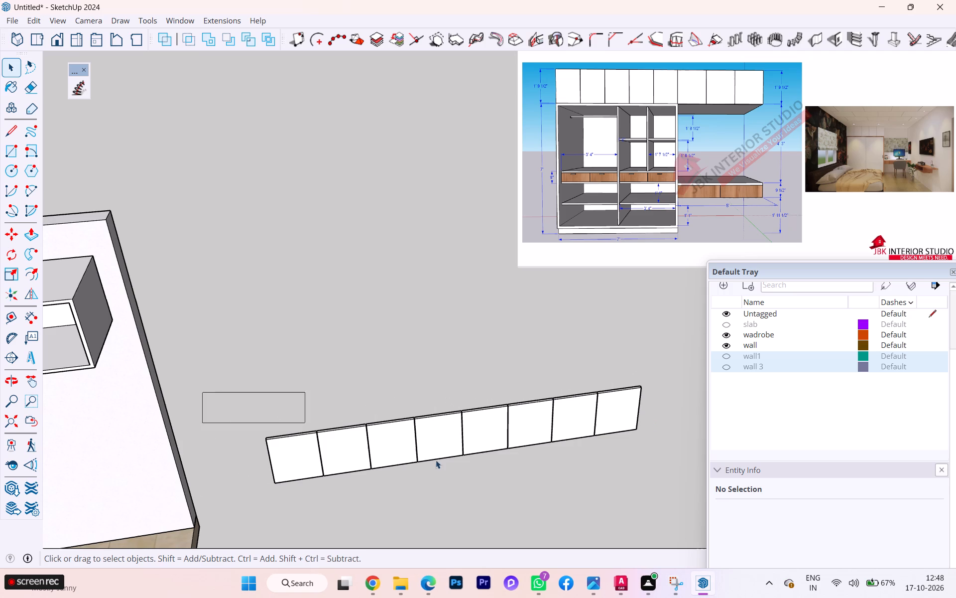
left_click_drag(436, 460, 677, 504)
left_click(578, 449)
left_click(561, 425)
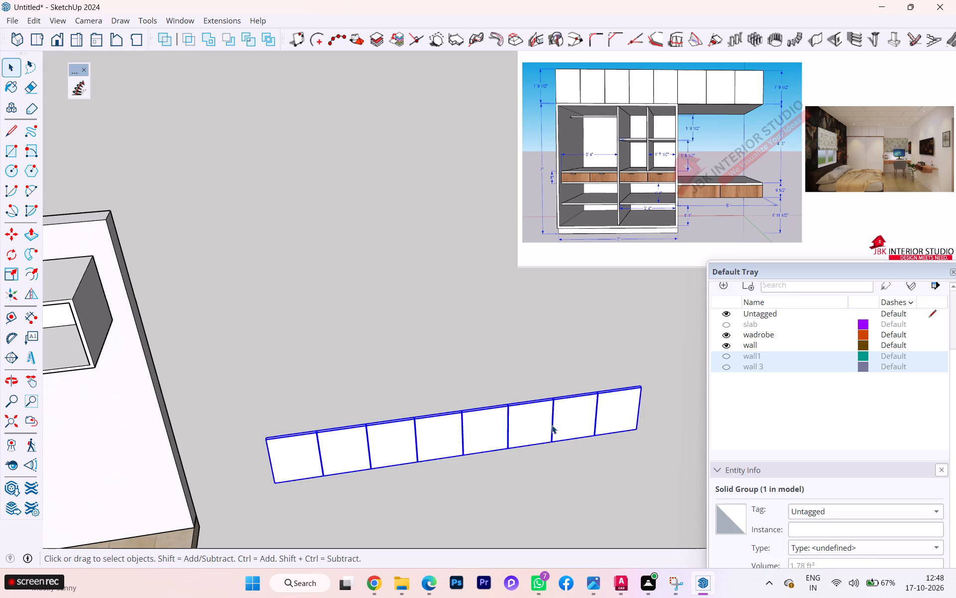
scroll(552, 425, "down", 3)
scroll(556, 427, "up", 1)
scroll(559, 428, "down", 1)
scroll(584, 435, "up", 1)
scroll(592, 434, "down", 2)
scroll(592, 434, "up", 1)
scroll(592, 434, "down", 2)
key("m")
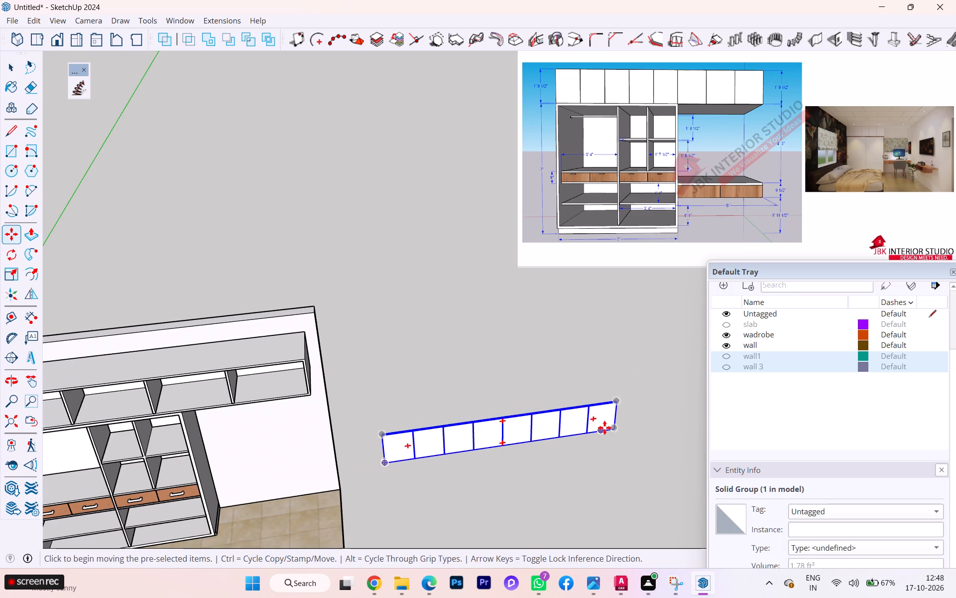
key("Return")
scroll(647, 410, "up", 9)
scroll(614, 426, "down", 1)
scroll(614, 426, "up", 7)
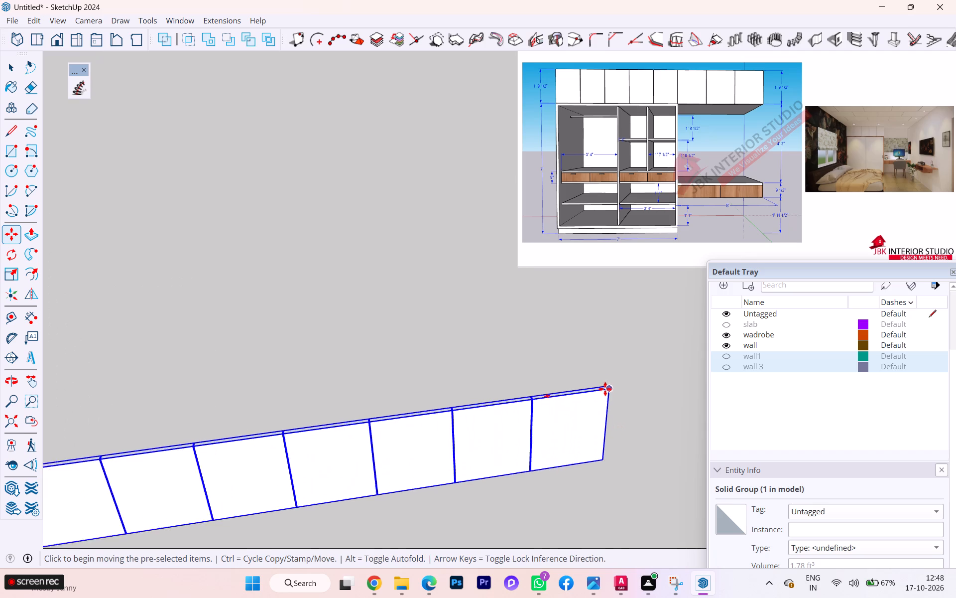
scroll(605, 389, "up", 12)
scroll(611, 388, "down", 4)
scroll(611, 388, "up", 2)
left_click(600, 392)
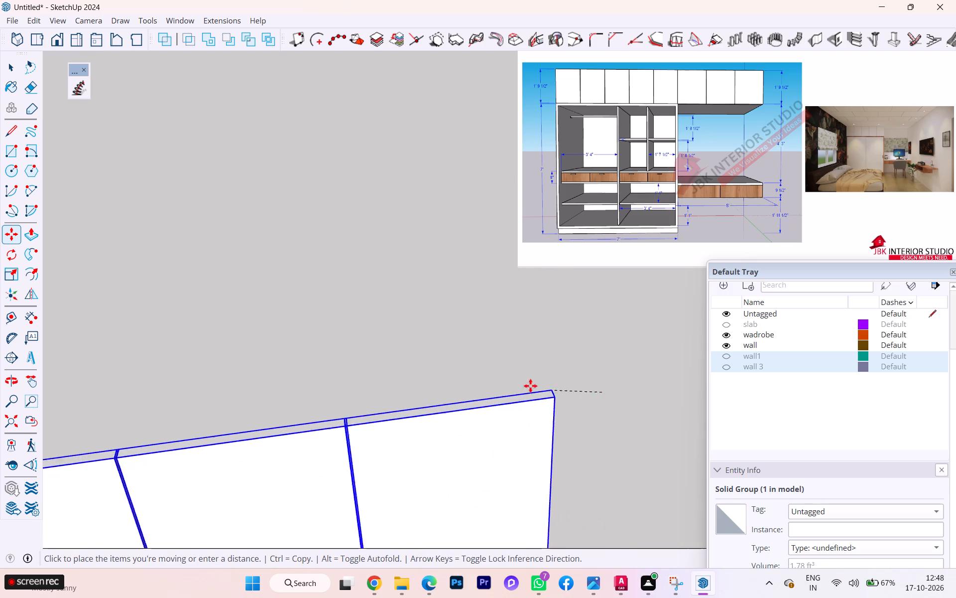
scroll(506, 372, "down", 6)
scroll(525, 366, "up", 2)
scroll(526, 366, "down", 13)
scroll(592, 349, "up", 2)
scroll(592, 349, "down", 3)
scroll(599, 351, "up", 1)
scroll(599, 351, "down", 4)
scroll(601, 353, "up", 1)
scroll(601, 353, "down", 2)
scroll(601, 353, "up", 1)
scroll(601, 353, "down", 3)
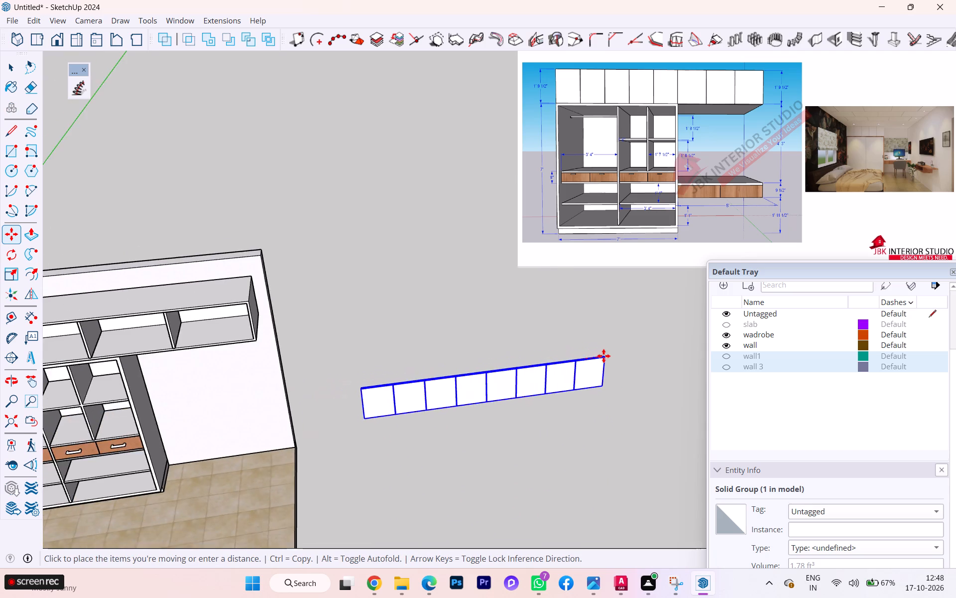
scroll(603, 356, "down", 3)
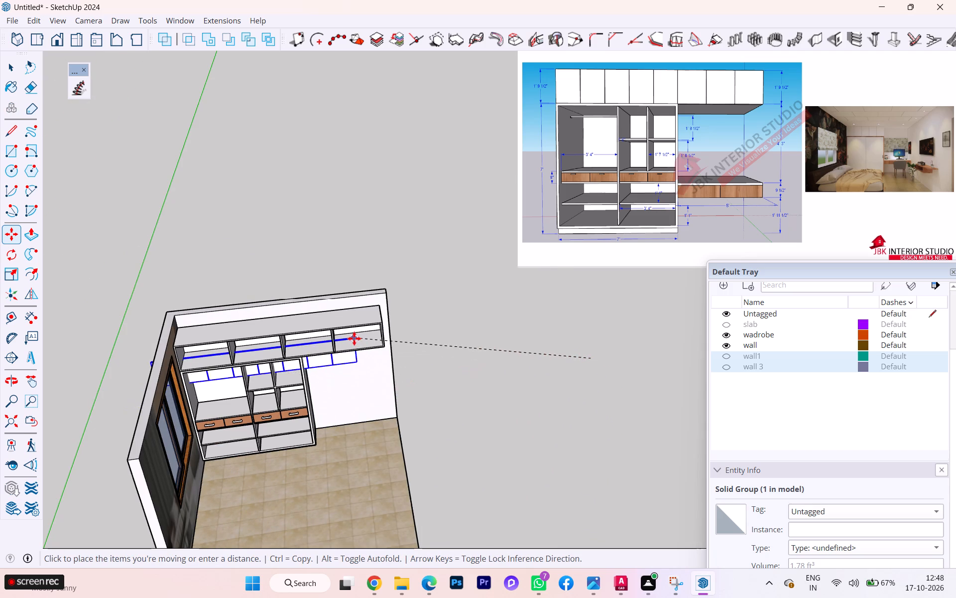
scroll(368, 329, "up", 12)
scroll(372, 329, "down", 1)
scroll(382, 325, "up", 2)
scroll(383, 325, "down", 1)
scroll(383, 325, "up", 4)
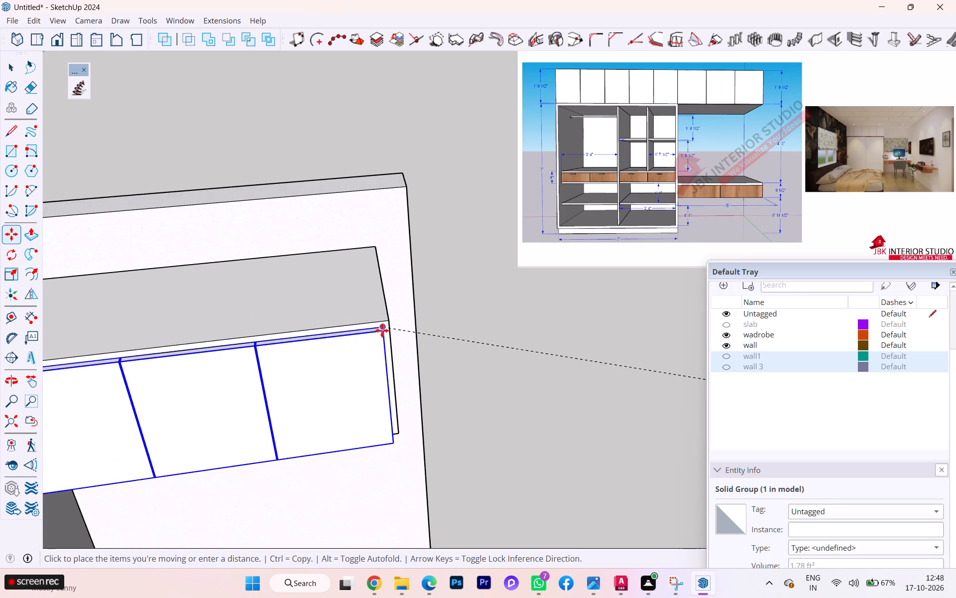
scroll(385, 325, "up", 6)
scroll(390, 320, "down", 1)
scroll(390, 320, "up", 1)
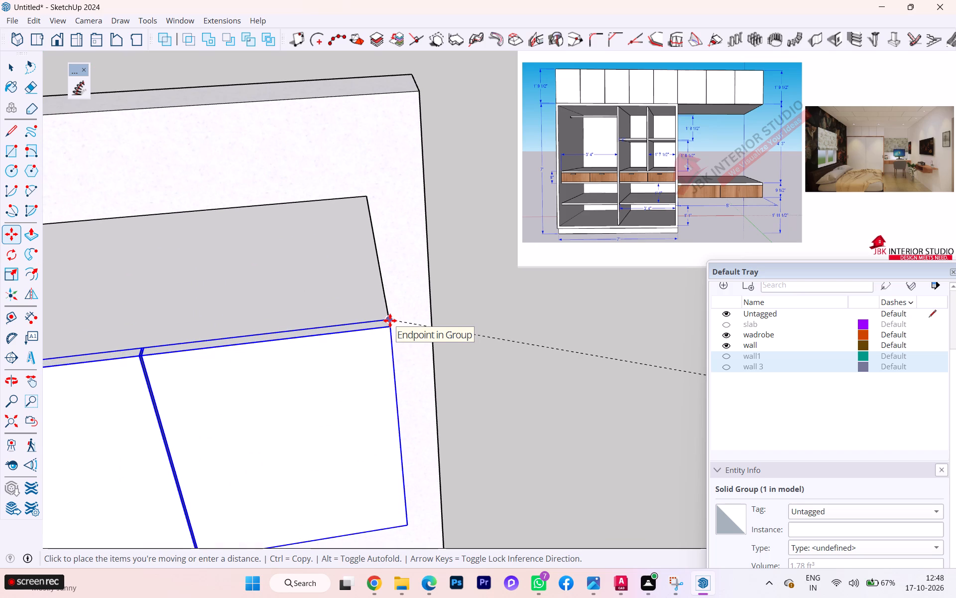
left_click(390, 320)
scroll(432, 325, "down", 3)
scroll(437, 327, "up", 1)
scroll(442, 330, "down", 1)
key("space")
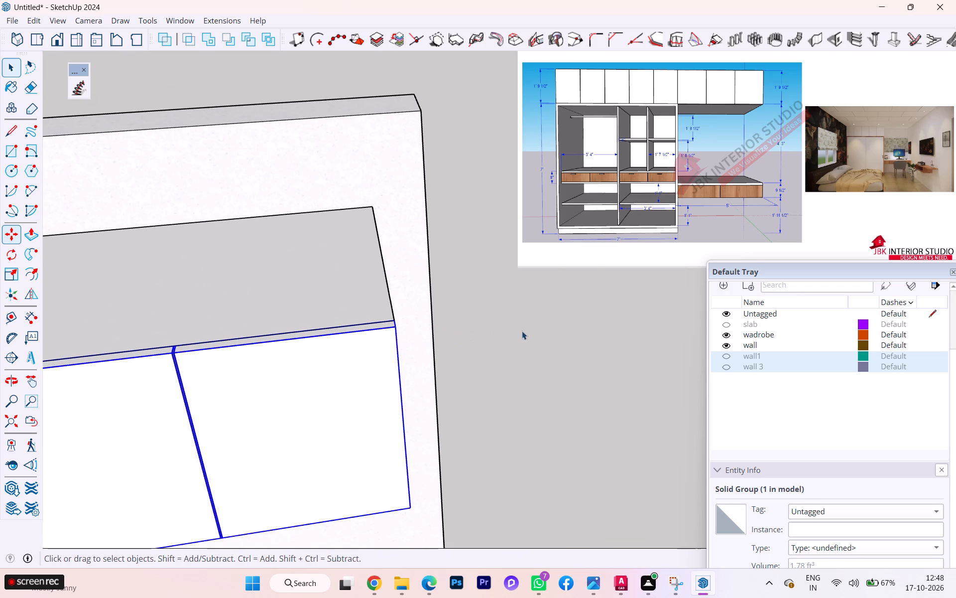
Add a new tag named cupboard for the overhead cabinet and its door panel.
left_click(524, 330)
left_click(319, 297)
scroll(502, 299, "down", 3)
middle_click_drag(526, 326, 273, 314)
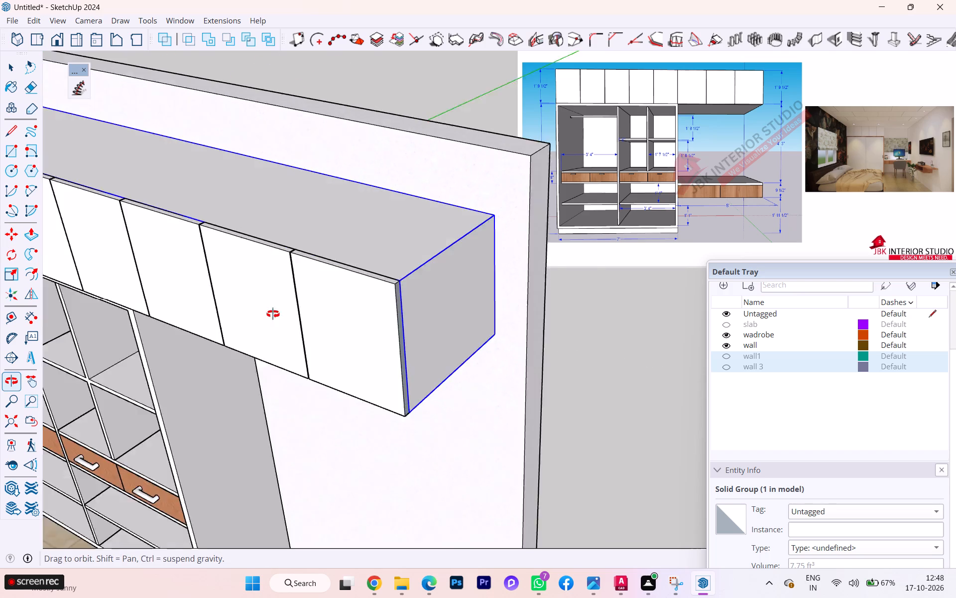
middle_click_drag(273, 314, 223, 308)
scroll(293, 300, "down", 1)
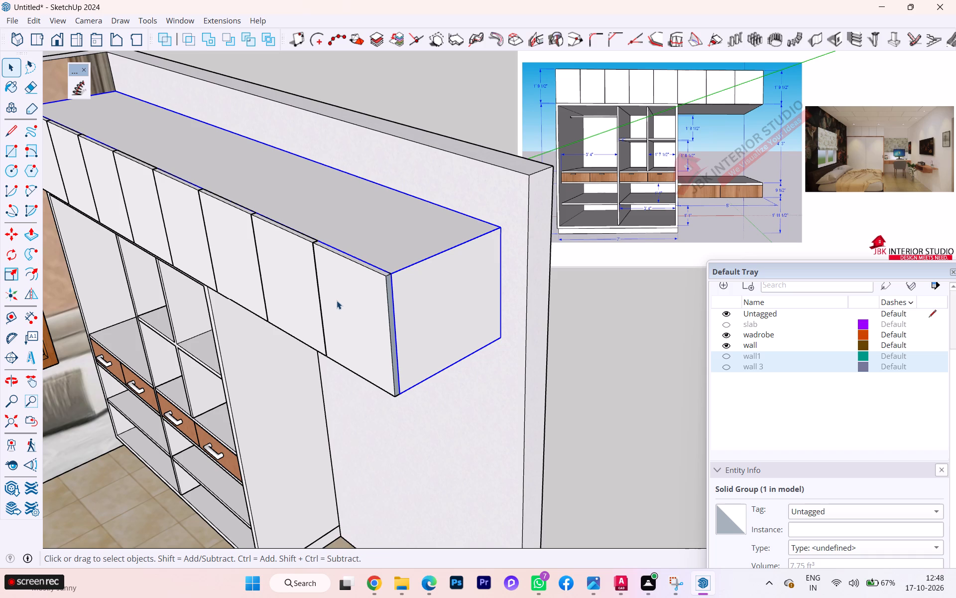
left_click(337, 300, "ctrl")
scroll(471, 326, "down", 5)
scroll(637, 359, "down", 2)
scroll(637, 360, "up", 1)
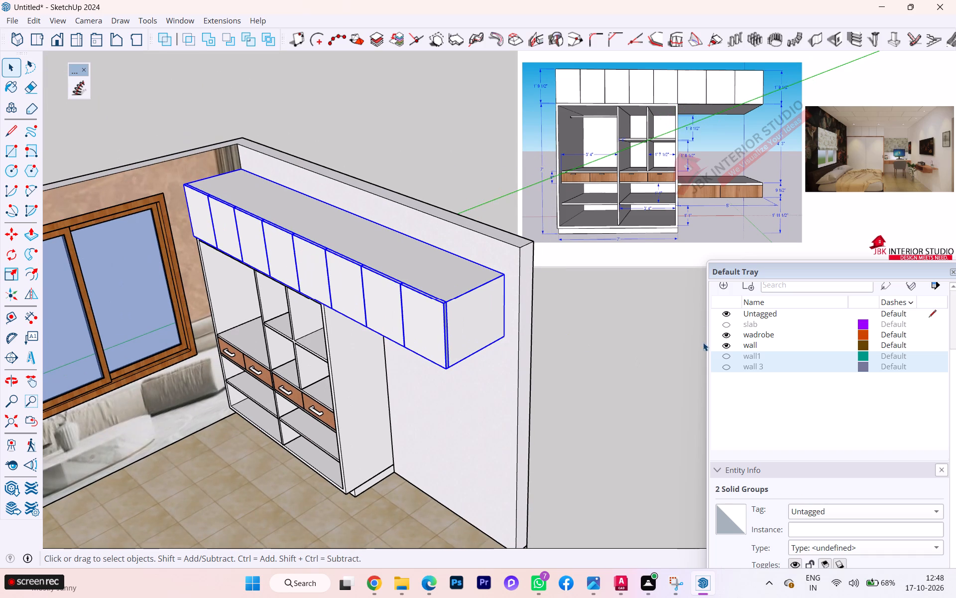
left_click(729, 286)
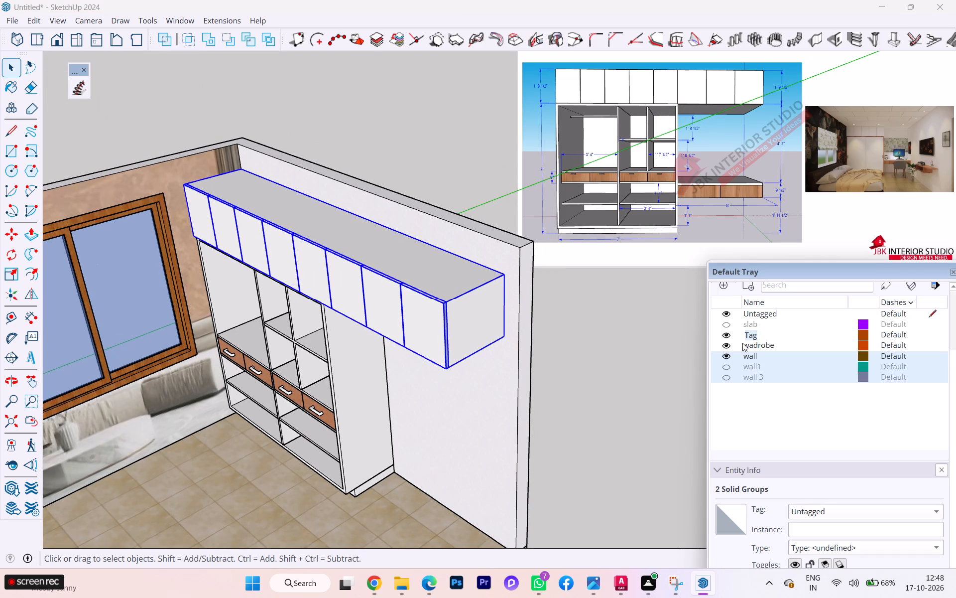
key("BackSpace")
key("BackSpace")
type("wadrobe")
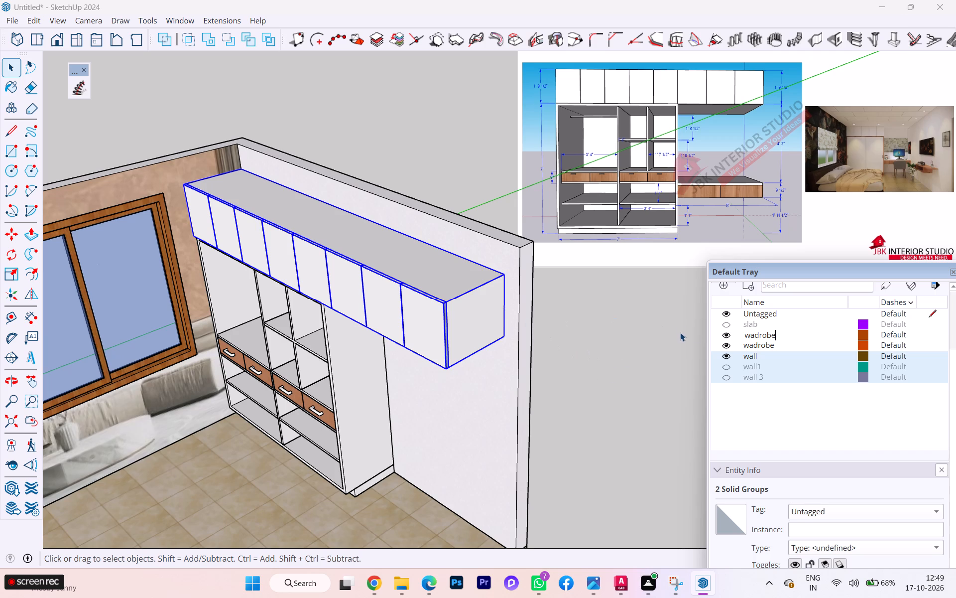
key("BackSpace")
key("BackSpace")
key("BackSpace")
key("BackSpace")
key("BackSpace")
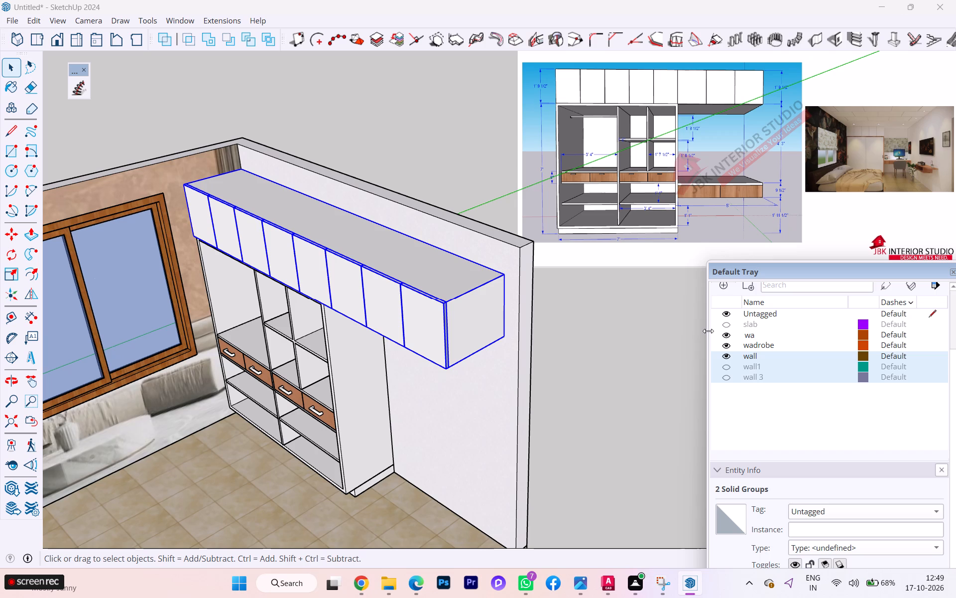
key("BackSpace")
key("BackSpace")
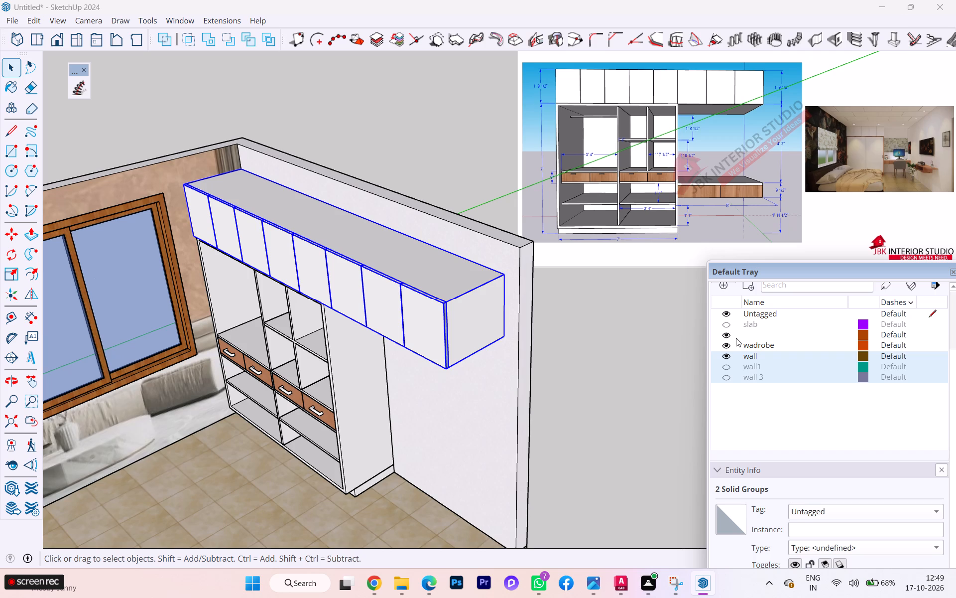
type("cuo")
key("BackSpace")
type("pboard")
left_click(695, 359)
Assign the cupboard tag to the overhead cabinet and the eight-door front panel together.
left_click(475, 314)
left_click(442, 316)
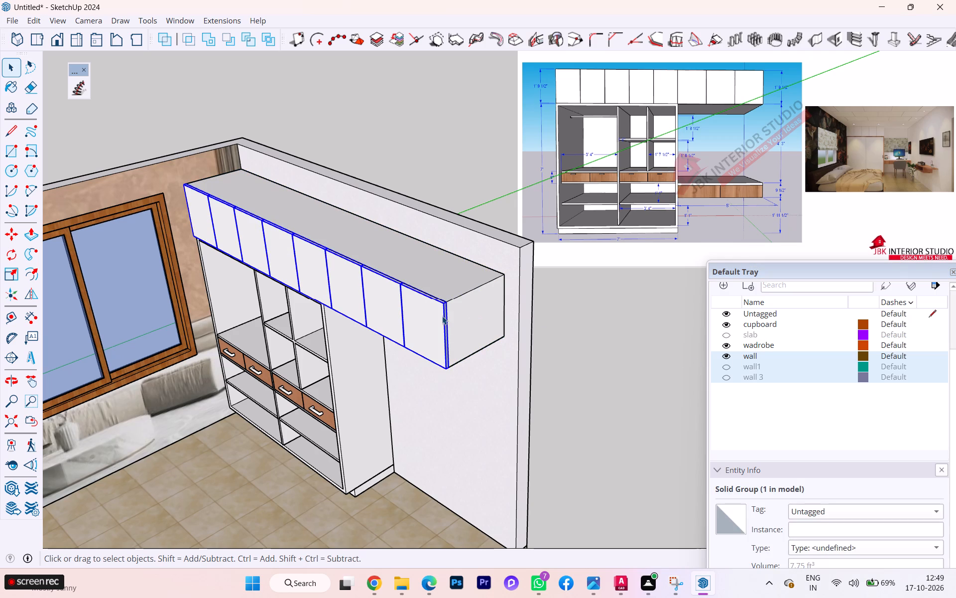
left_click(464, 299, "ctrl")
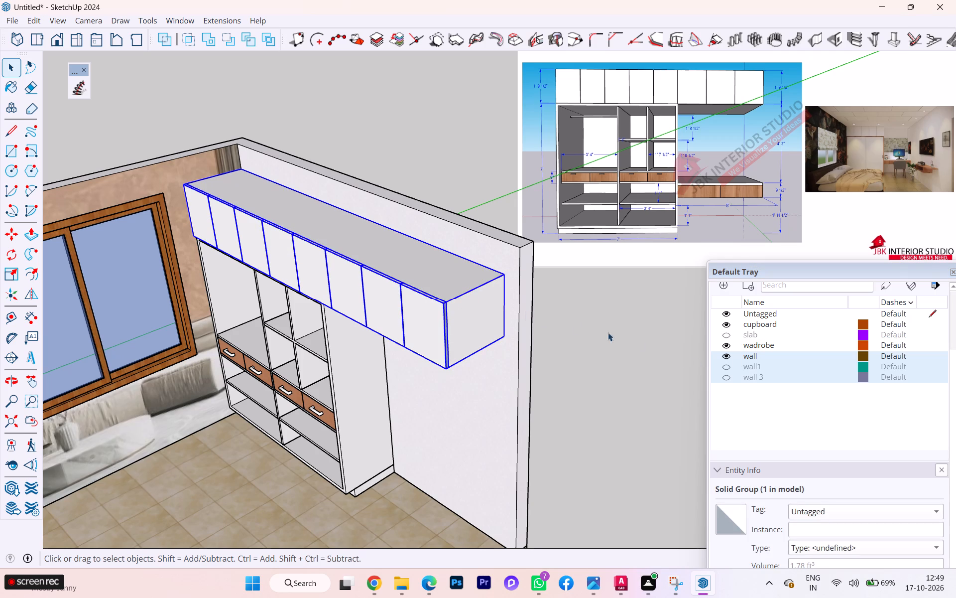
left_click(831, 508)
left_click(831, 510)
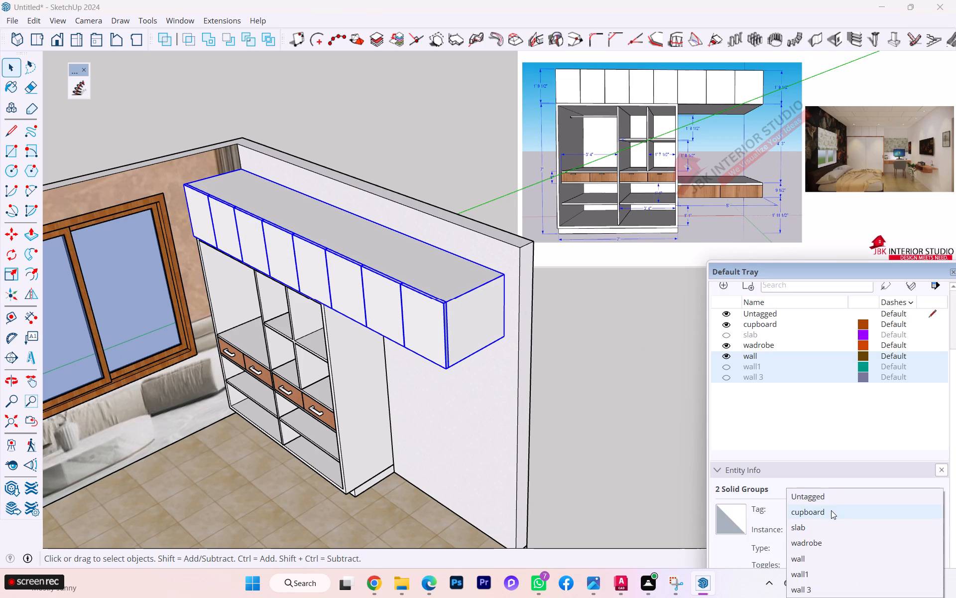
left_click(602, 389)
Reverse the narrow side face at the open end of the door panel inside its group, and leave the group.
scroll(422, 336, "down", 2)
middle_click_drag(392, 338, 421, 289)
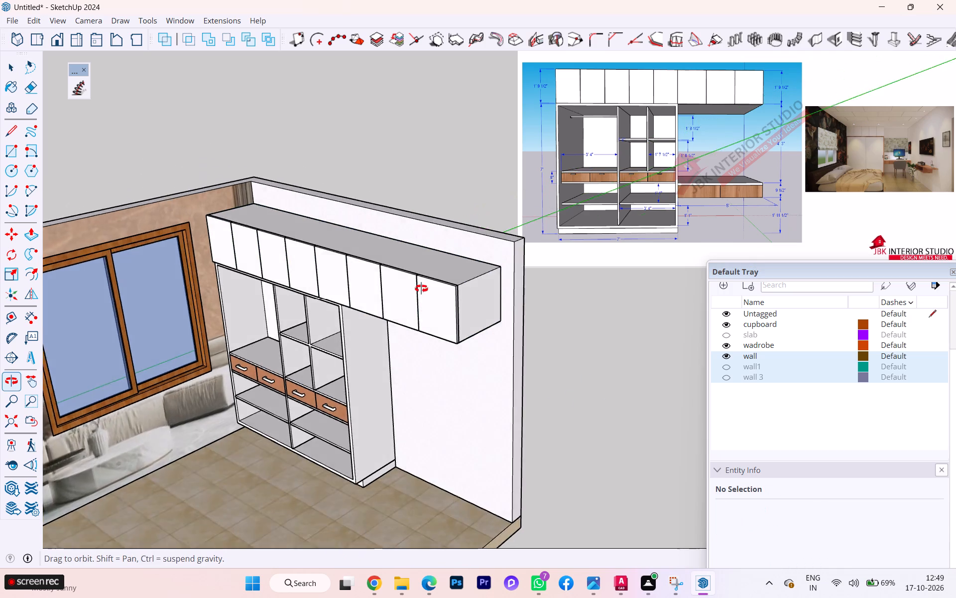
middle_click_drag(421, 289, 424, 263)
scroll(332, 311, "down", 2)
scroll(332, 311, "up", 5)
scroll(246, 245, "down", 6)
scroll(248, 284, "up", 1)
scroll(254, 287, "down", 1)
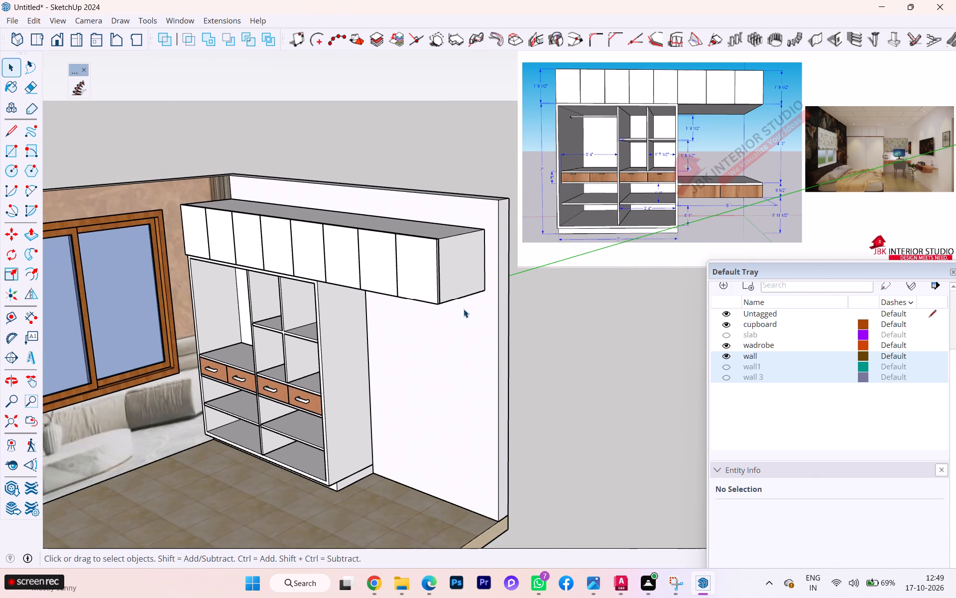
middle_click_drag(464, 309, 343, 262)
scroll(406, 246, "up", 2)
scroll(406, 246, "down", 1)
scroll(406, 246, "up", 7)
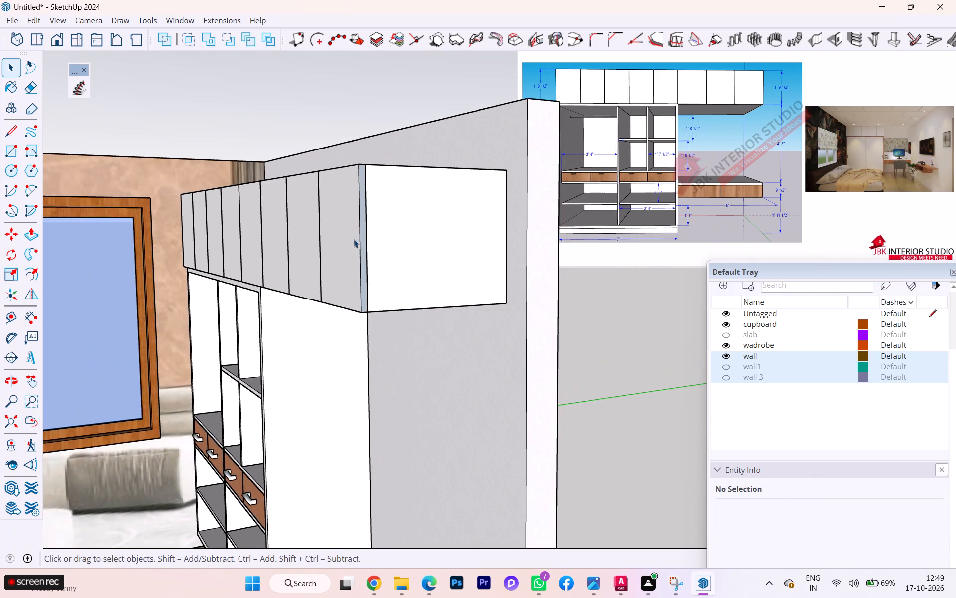
middle_click_drag(356, 244, 315, 316)
scroll(316, 304, "up", 9)
left_click(289, 290)
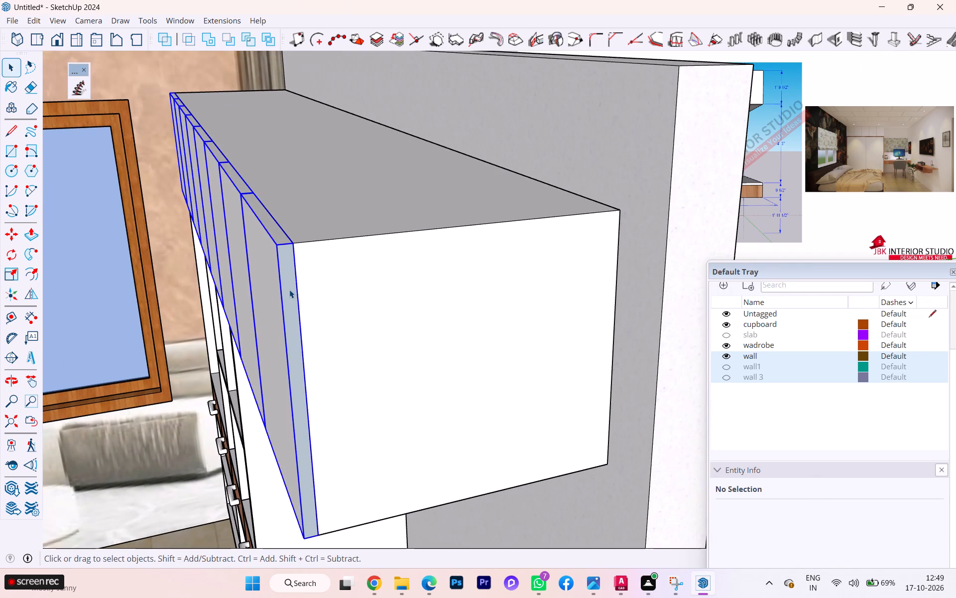
triple_click(289, 290)
double_click(288, 288)
double_click(291, 299)
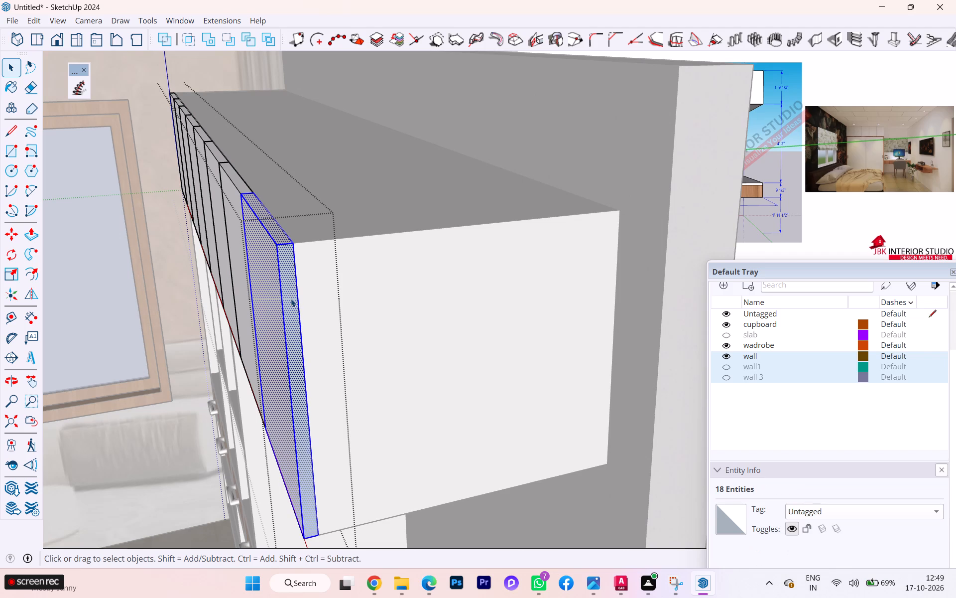
right_click(291, 299)
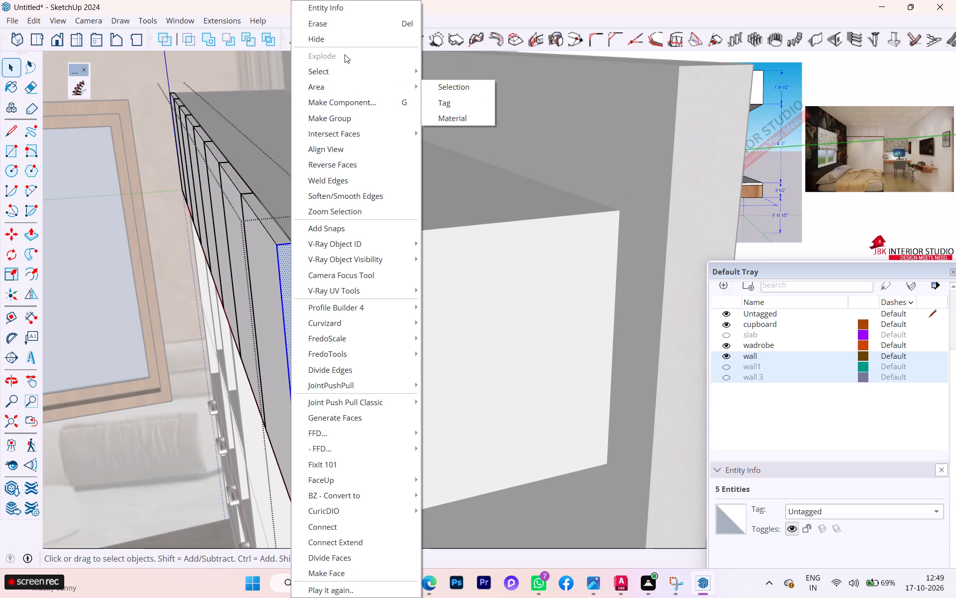
left_click(348, 167)
scroll(593, 459, "down", 1)
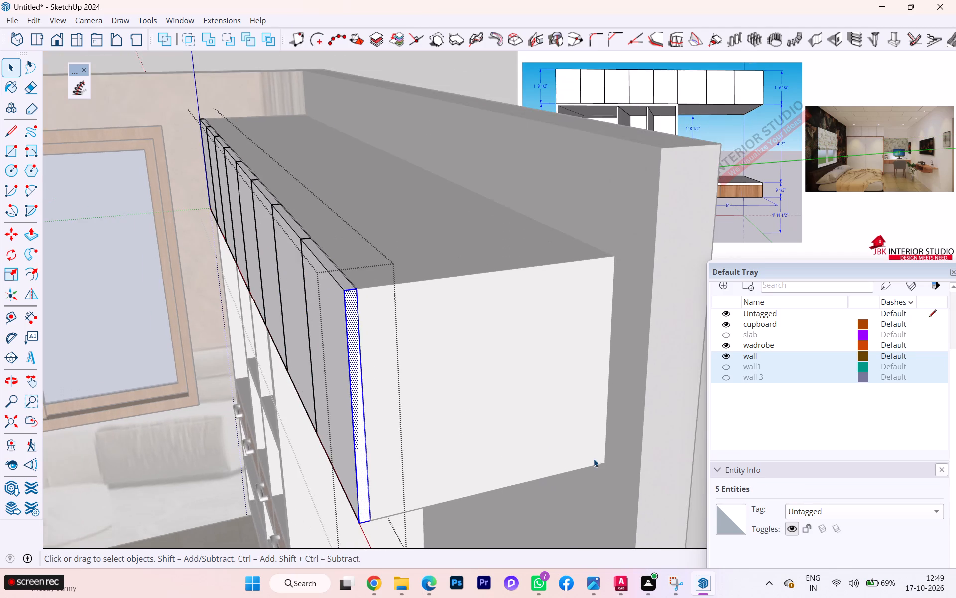
scroll(594, 459, "down", 5)
scroll(290, 330, "up", 1)
scroll(290, 330, "down", 5)
left_click(615, 385)
Examine the overhead doors and the open wardrobe below from the front.
scroll(399, 364, "down", 1)
middle_click_drag(399, 364, 730, 371)
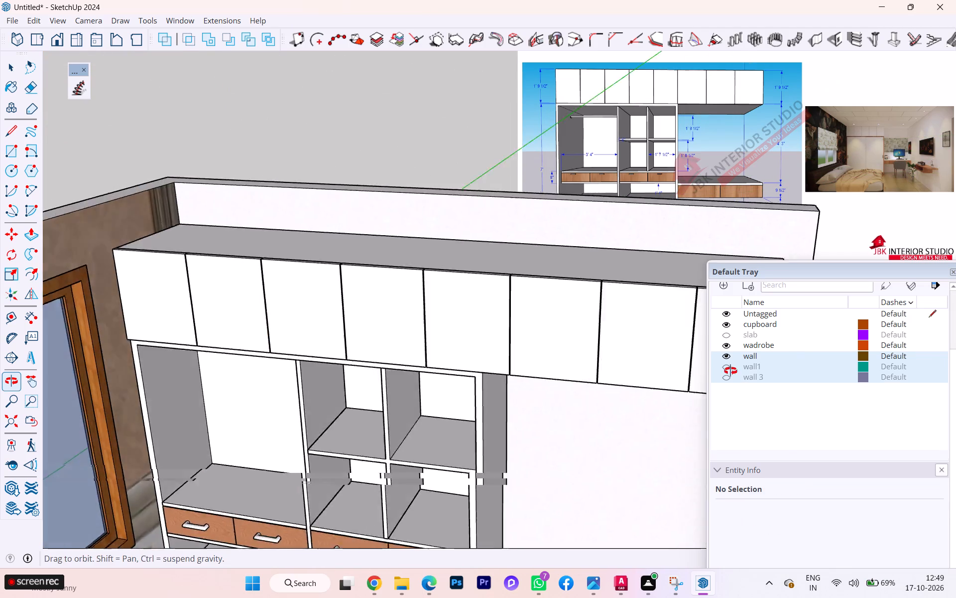
middle_click_drag(730, 371, 745, 371)
scroll(161, 312, "down", 9)
scroll(205, 325, "up", 1)
scroll(451, 326, "down", 2)
left_click(547, 340)
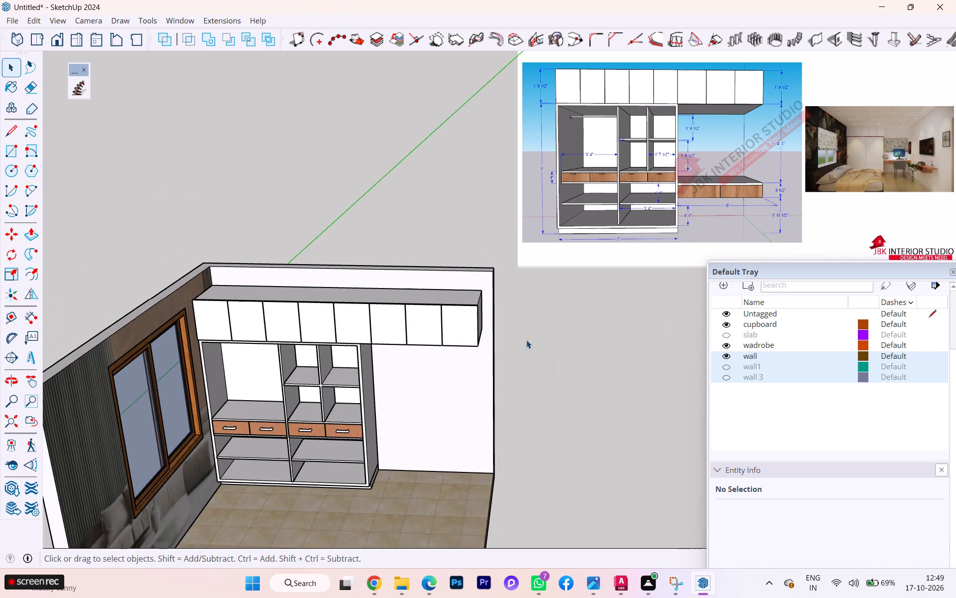
scroll(337, 338, "up", 3)
scroll(232, 323, "down", 1)
scroll(232, 323, "up", 1)
scroll(232, 323, "down", 1)
scroll(232, 323, "up", 4)
scroll(232, 323, "down", 2)
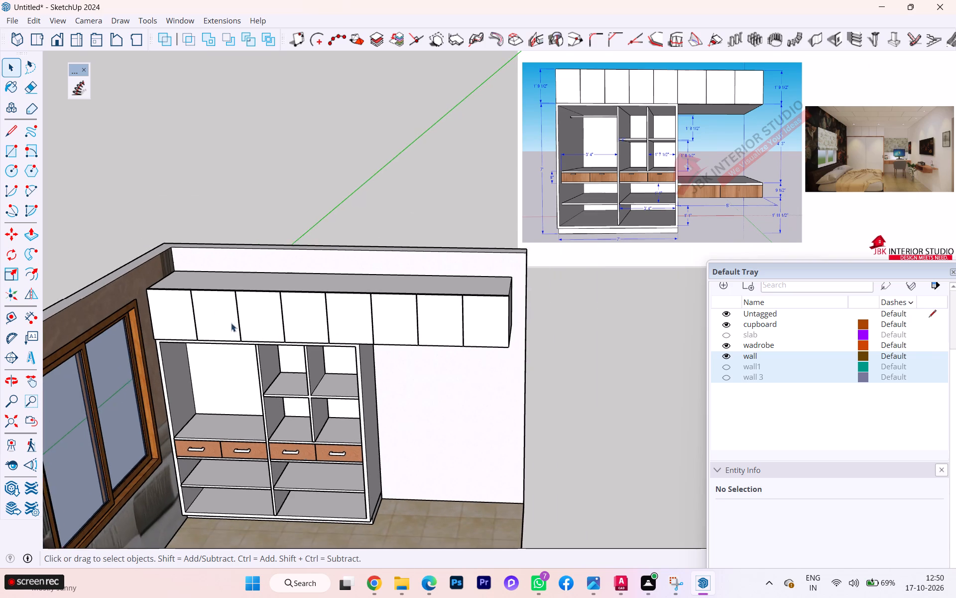
Examine the overhead cabinet and open wardrobe in the room from the front, the open end and above.
scroll(247, 309, "down", 3)
scroll(523, 370, "up", 2)
scroll(493, 336, "down", 1)
middle_click_drag(492, 336, 290, 367)
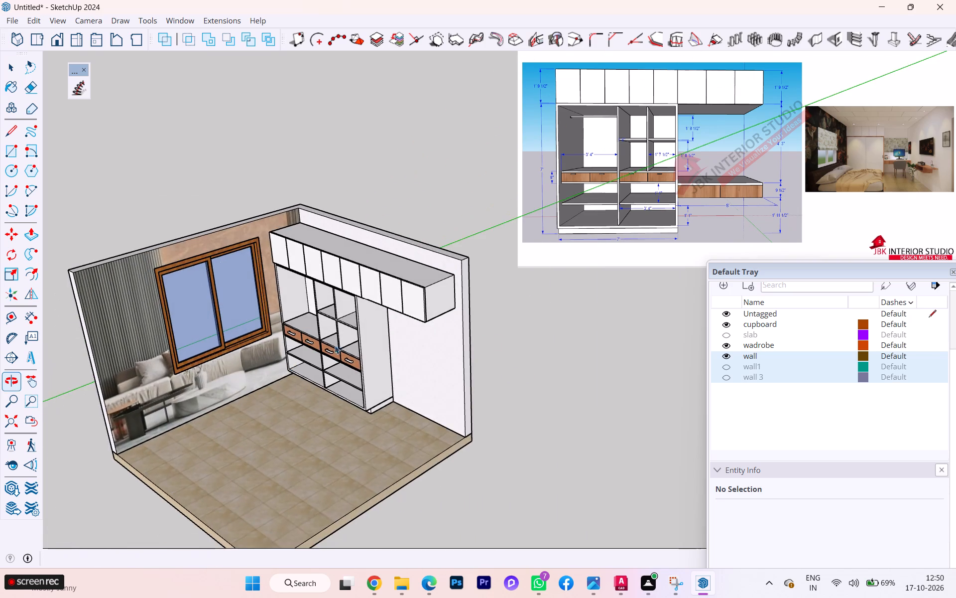
scroll(524, 283, "up", 4)
scroll(449, 292, "up", 3)
scroll(315, 270, "down", 2)
scroll(315, 270, "up", 1)
scroll(315, 271, "down", 1)
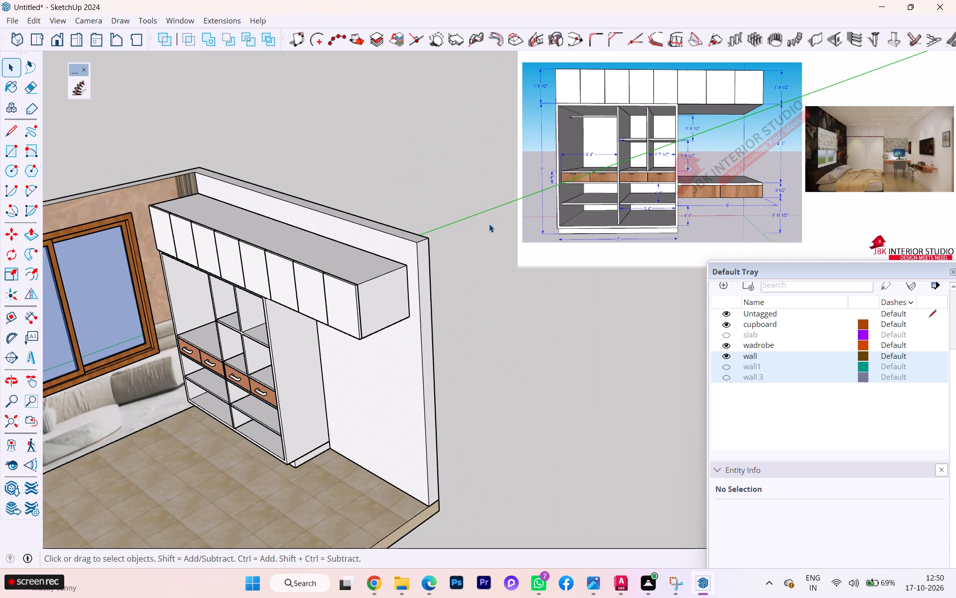
scroll(506, 259, "up", 2)
scroll(409, 270, "down", 1)
scroll(407, 270, "up", 1)
scroll(374, 240, "up", 1)
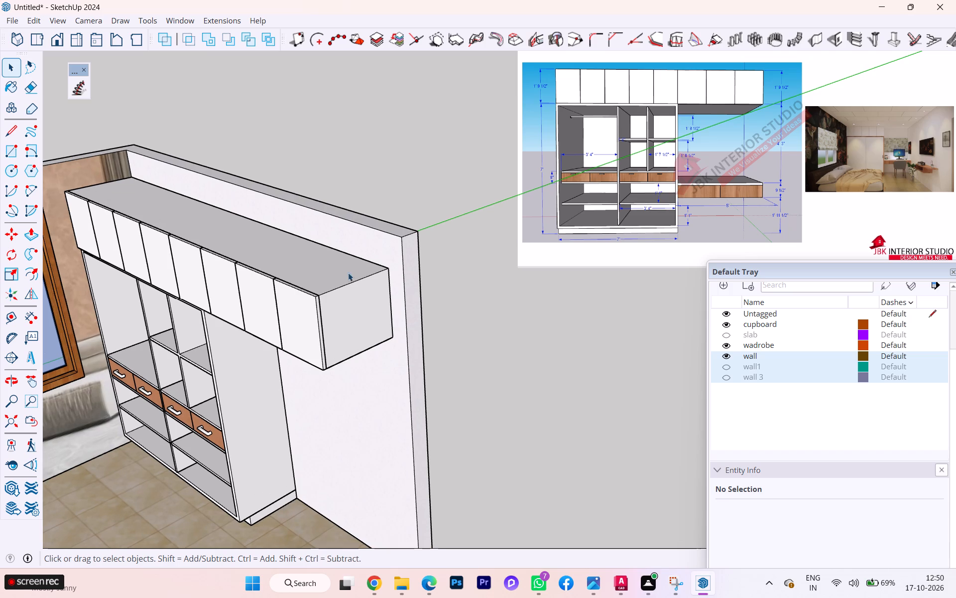
scroll(342, 269, "down", 1)
scroll(507, 285, "down", 1)
scroll(381, 256, "down", 2)
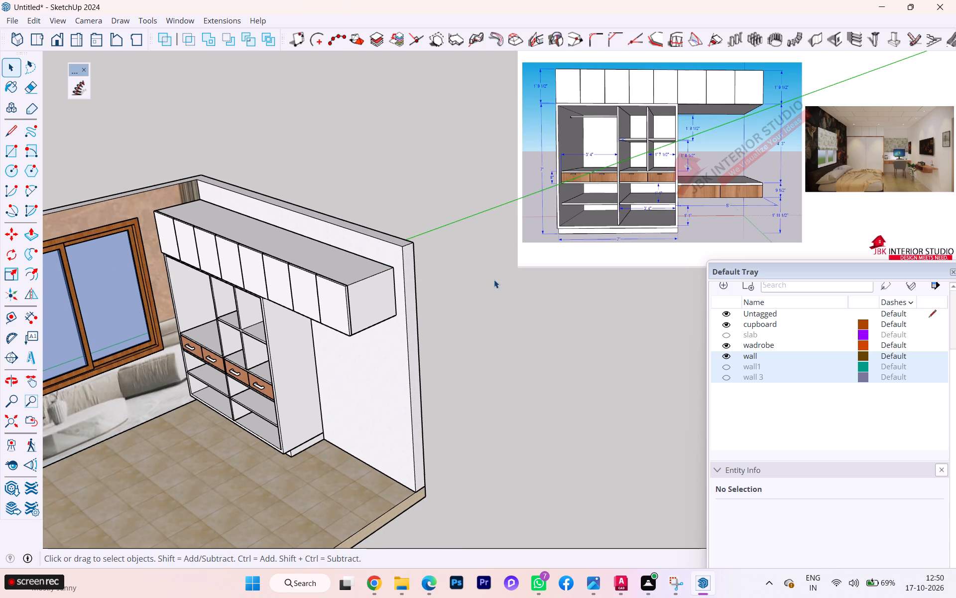
scroll(494, 280, "down", 1)
middle_click_drag(493, 279, 396, 286)
scroll(485, 293, "down", 4)
scroll(386, 261, "up", 2)
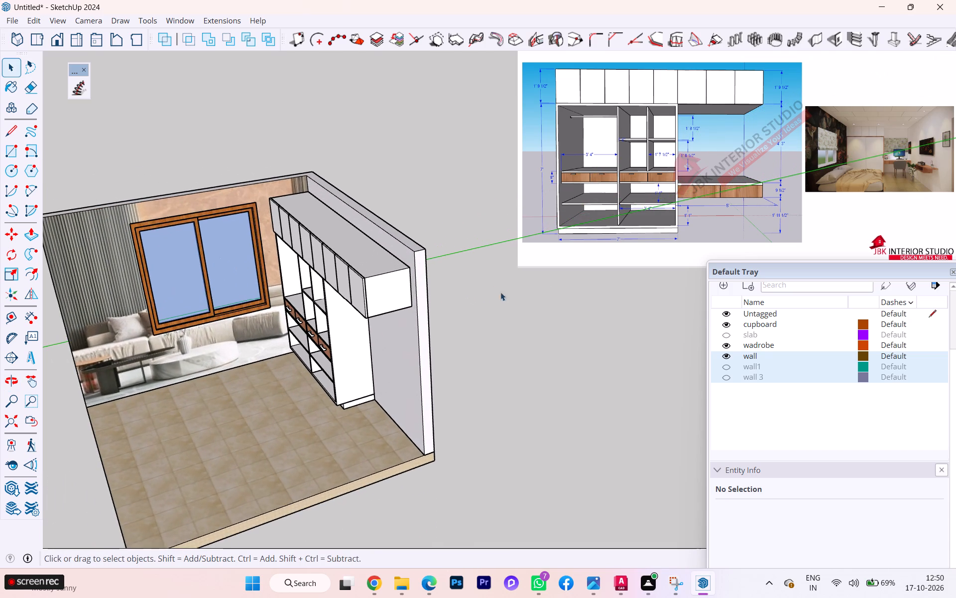
Make the slab tag visible so the ceiling covers the room.
left_click(726, 337)
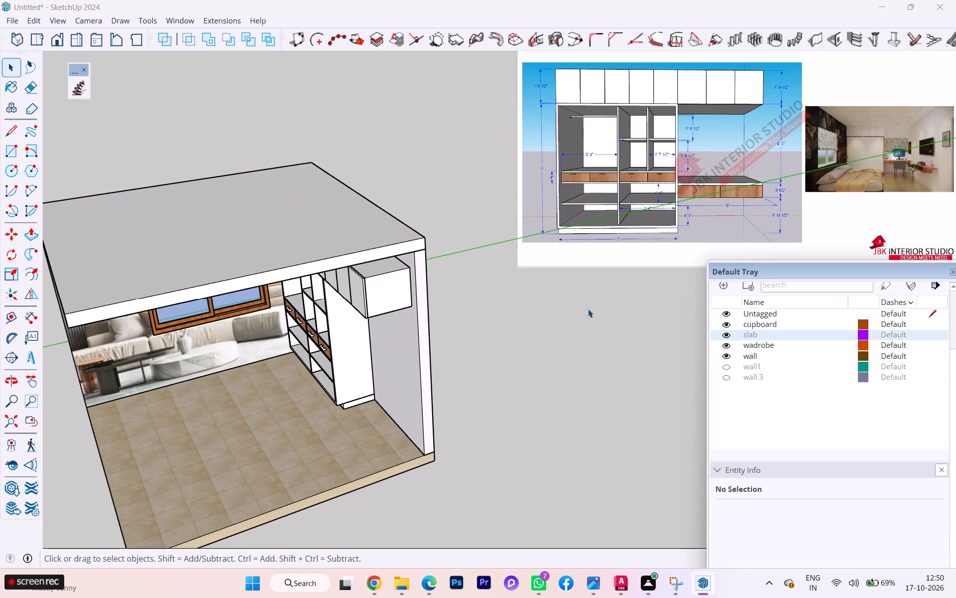
Examine the wardrobe, overhead cabinet and window wall beneath the ceiling slab from several angles.
middle_click_drag(569, 302, 559, 260)
scroll(415, 228, "down", 1)
scroll(412, 229, "up", 2)
middle_click_drag(346, 240, 468, 158)
scroll(409, 220, "up", 4)
scroll(393, 259, "up", 1)
scroll(411, 254, "down", 2)
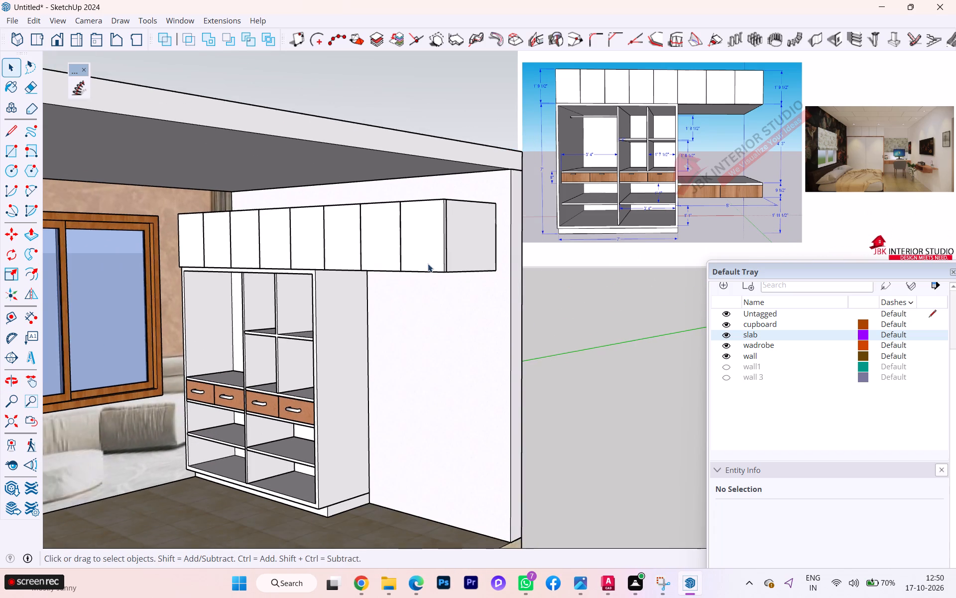
scroll(540, 297, "down", 3)
middle_click_drag(541, 302, 442, 323)
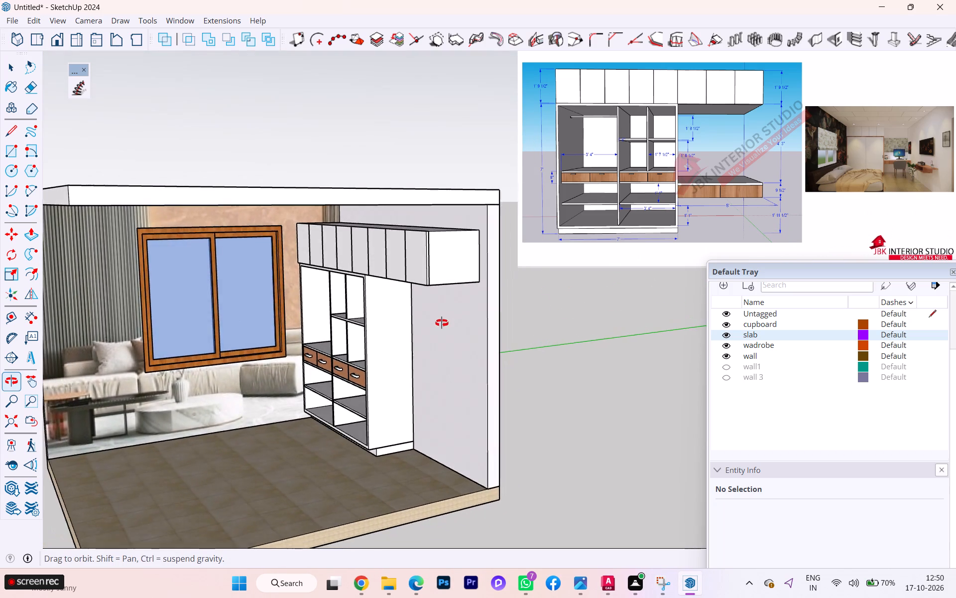
middle_click_drag(442, 323, 264, 306)
middle_click_drag(412, 304, 600, 311)
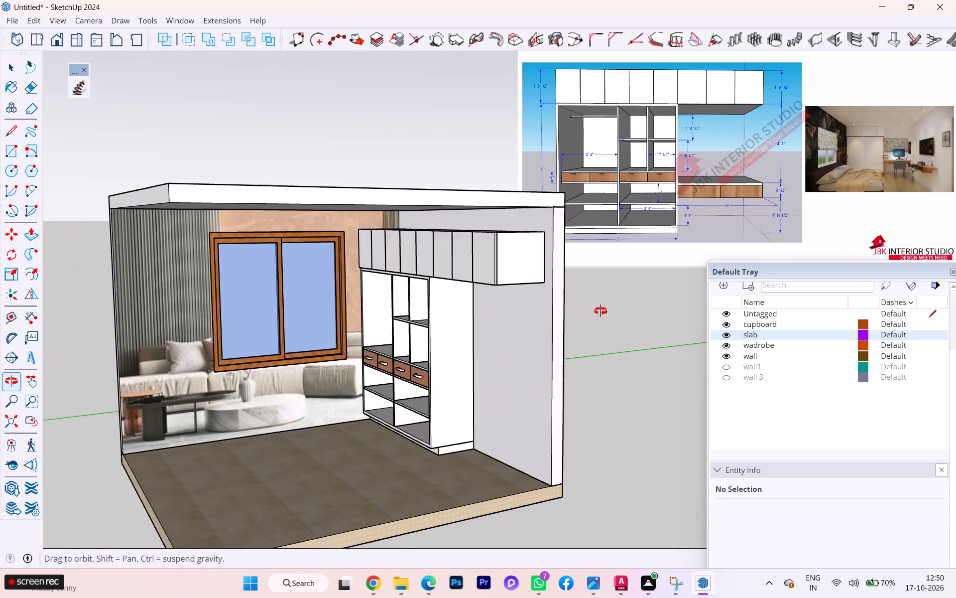
middle_click_drag(600, 311, 612, 311)
scroll(407, 292, "up", 6)
scroll(307, 228, "down", 2)
scroll(307, 228, "up", 3)
scroll(307, 228, "down", 1)
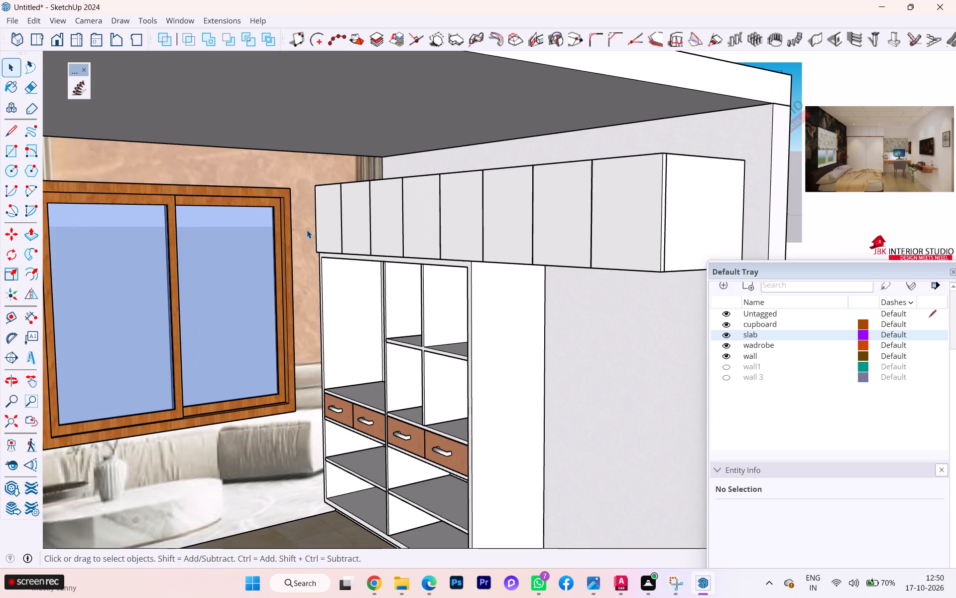
scroll(307, 230, "down", 2)
middle_click_drag(307, 230, 269, 252)
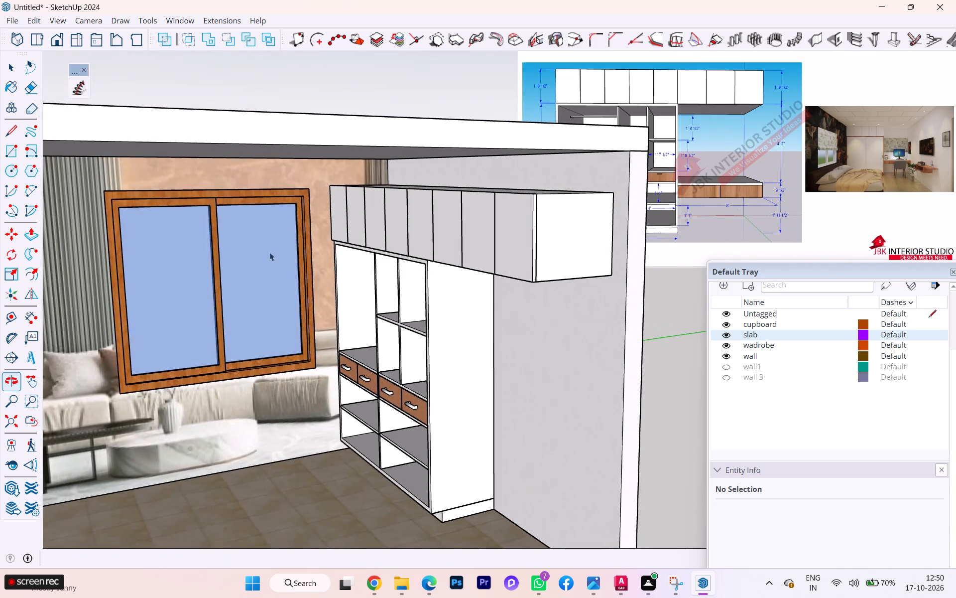
scroll(376, 246, "down", 2)
scroll(391, 253, "up", 1)
scroll(394, 271, "down", 6)
middle_click_drag(449, 237, 446, 226)
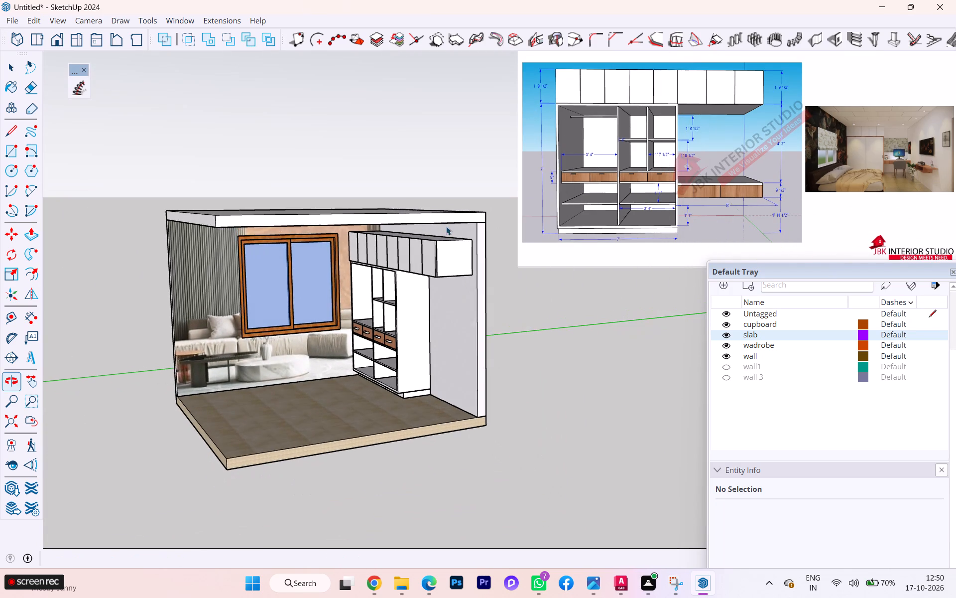
scroll(446, 226, "up", 10)
scroll(378, 221, "down", 6)
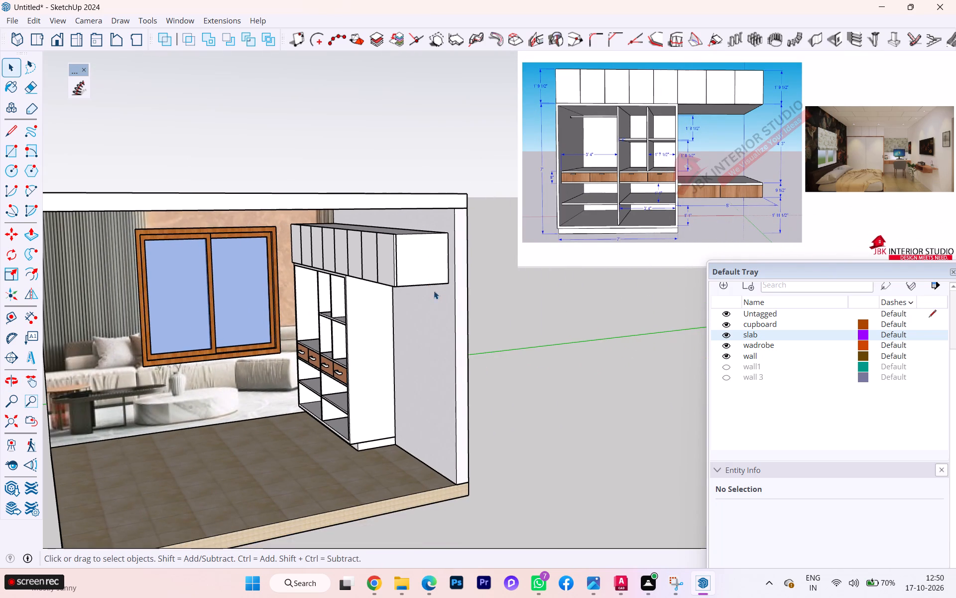
middle_click_drag(432, 312, 469, 335)
scroll(425, 383, "up", 1)
scroll(388, 341, "down", 1)
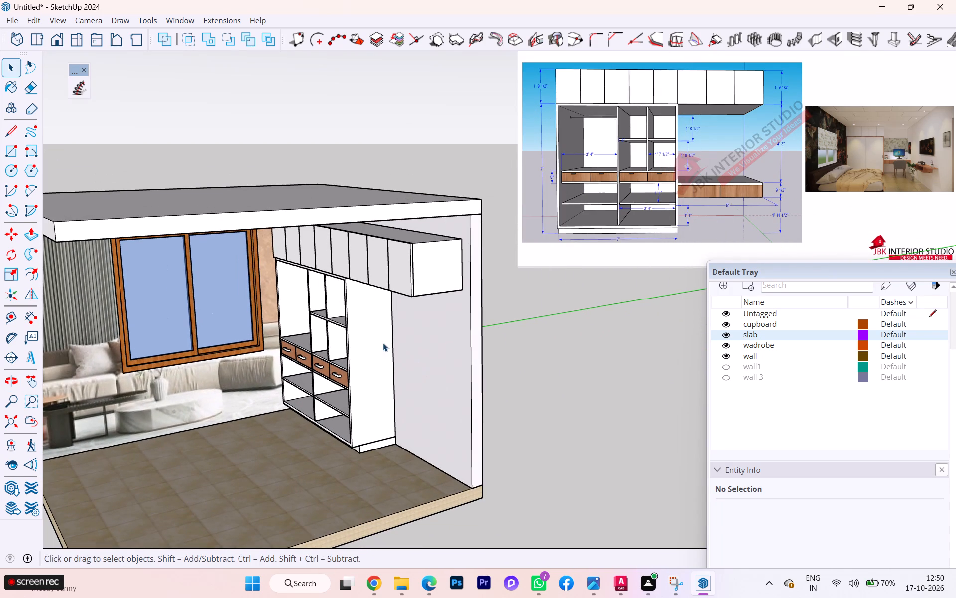
scroll(508, 319, "down", 2)
middle_click_drag(385, 316, 391, 316)
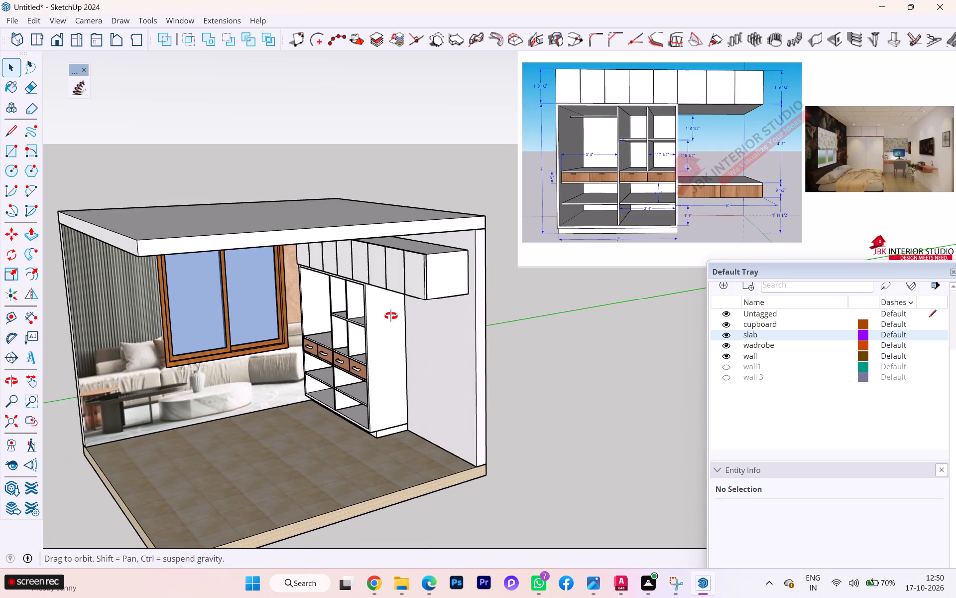
middle_click_drag(391, 316, 408, 316)
scroll(417, 304, "down", 2)
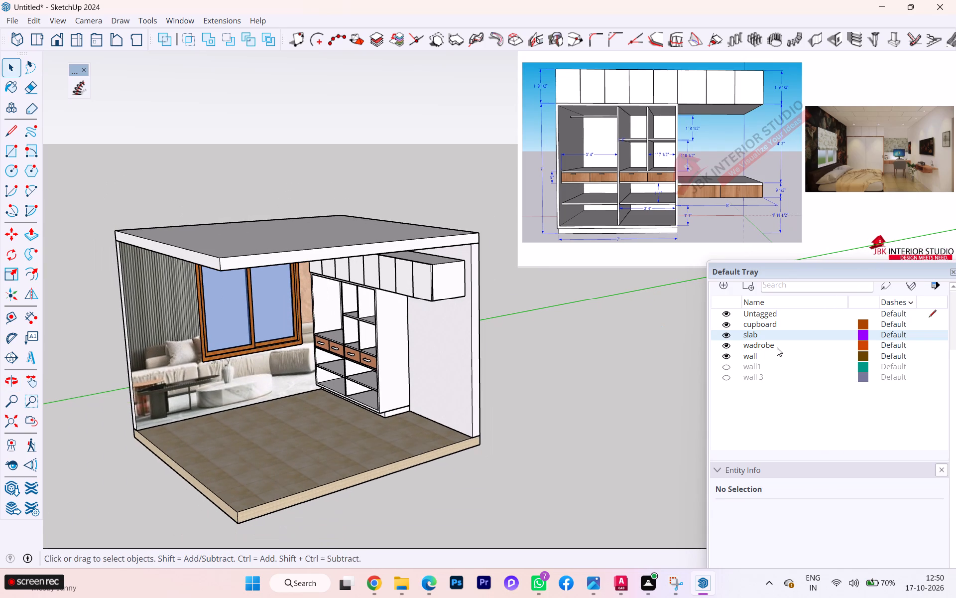
Make the wall 3 tag visible while leaving the wall1 tag hidden.
left_click(729, 366)
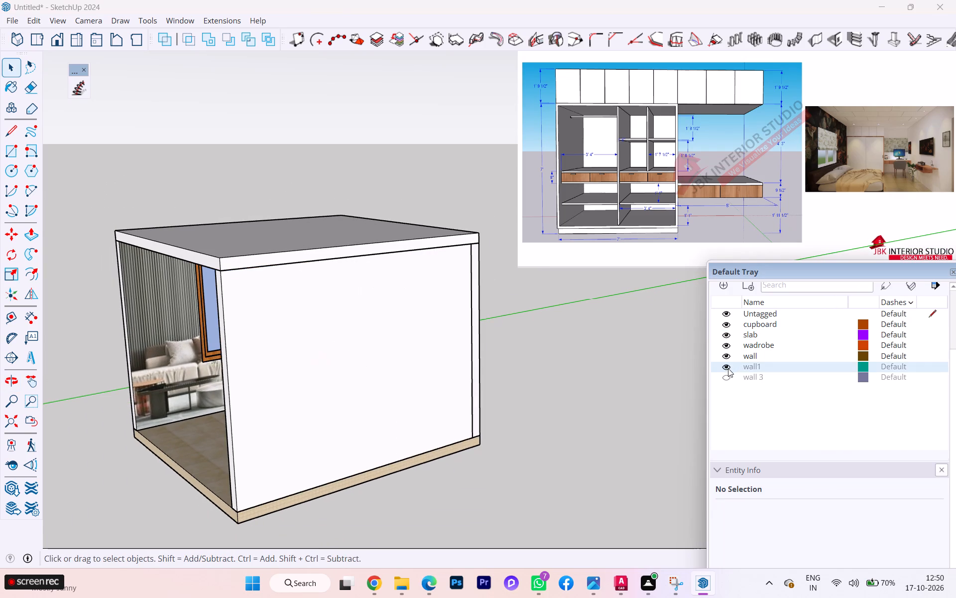
left_click(728, 368)
left_click(728, 378)
Examine the room with its slab and wall 3, checking the wardrobe and overhead cabinet through the open side.
scroll(627, 354, "down", 1)
middle_click_drag(627, 354, 533, 343)
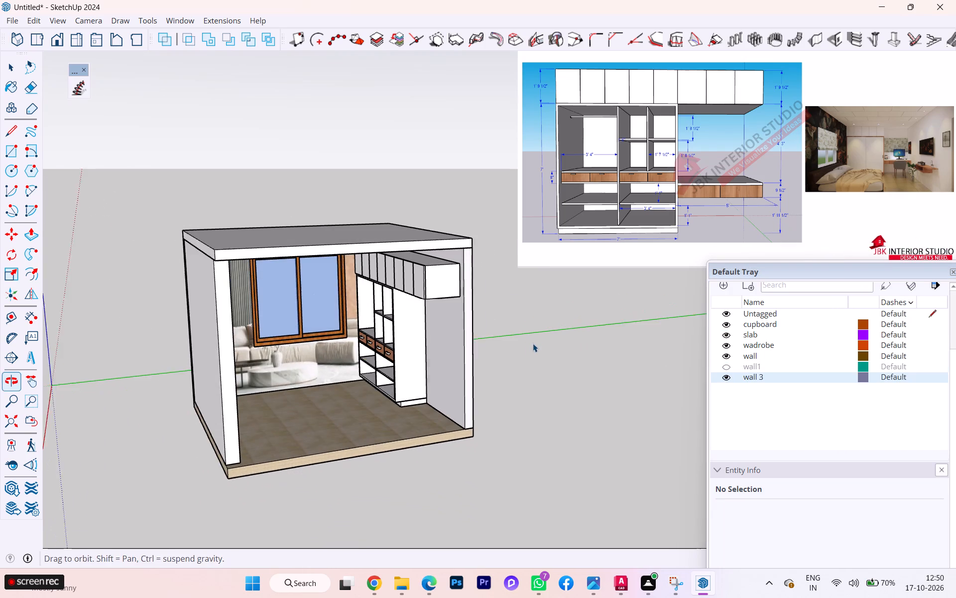
left_click(533, 346)
scroll(393, 304, "up", 1)
scroll(393, 304, "down", 1)
scroll(393, 304, "up", 6)
scroll(392, 306, "down", 1)
scroll(392, 307, "up", 2)
scroll(403, 315, "down", 1)
scroll(403, 314, "up", 5)
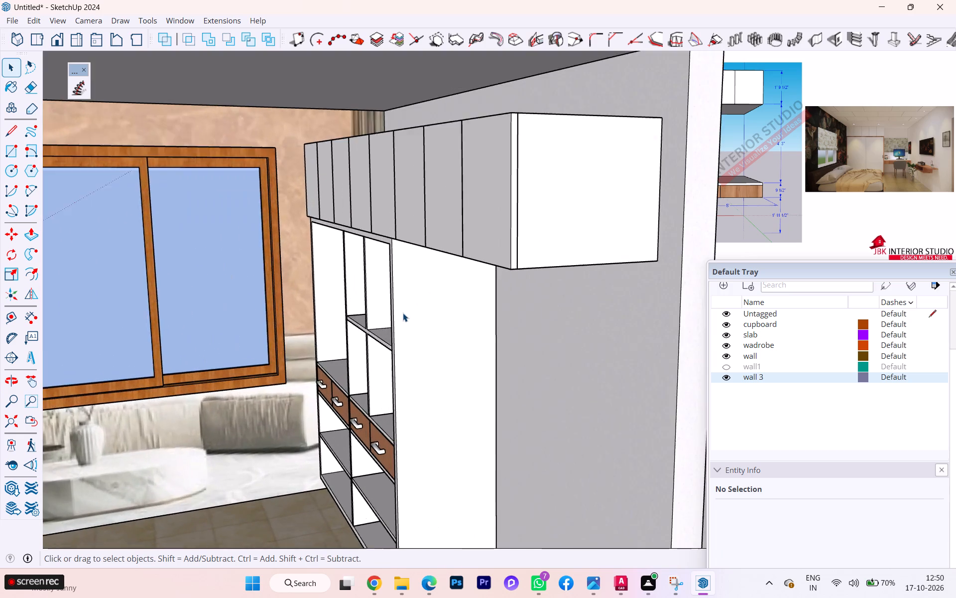
scroll(403, 314, "down", 7)
scroll(428, 328, "up", 2)
scroll(428, 327, "down", 2)
middle_click_drag(426, 325, 501, 325)
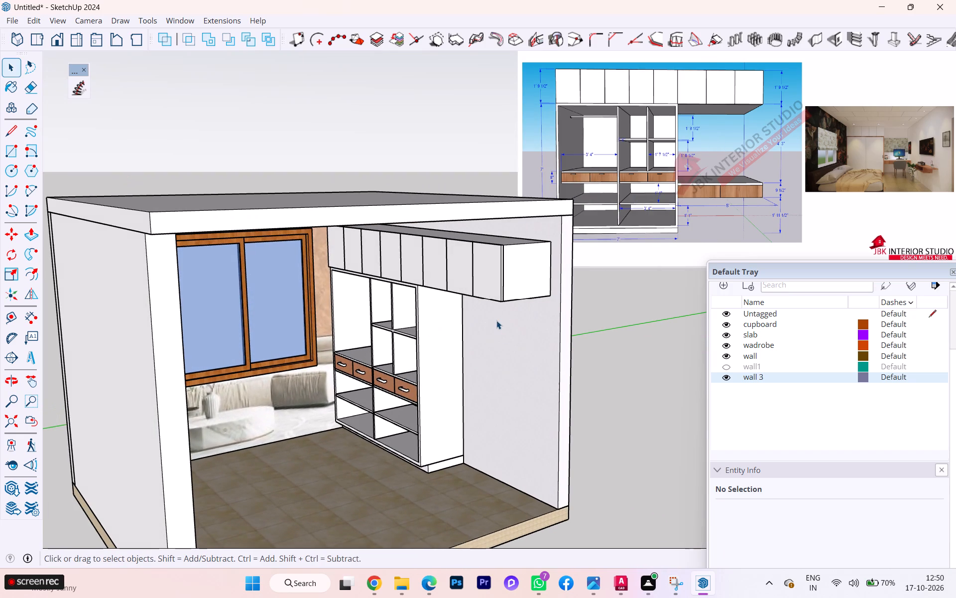
scroll(486, 337, "down", 1)
scroll(472, 342, "up", 3)
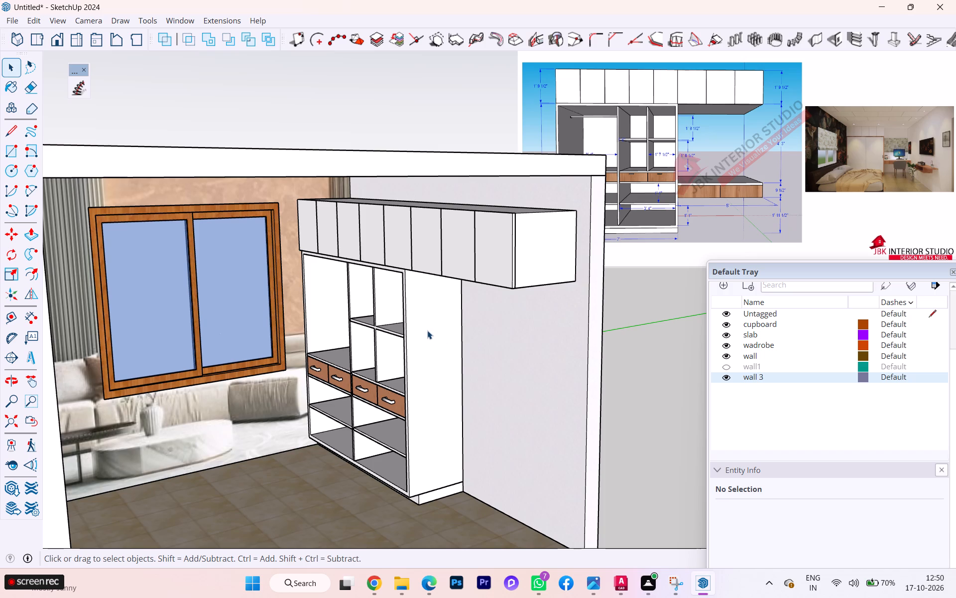
scroll(426, 330, "down", 3)
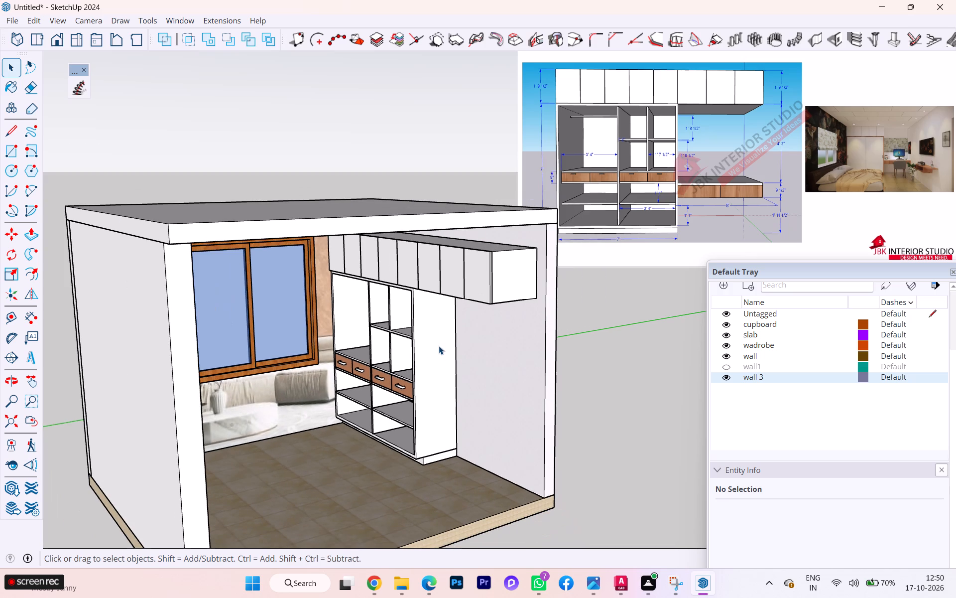
scroll(439, 341, "down", 4)
middle_click_drag(420, 328, 482, 340)
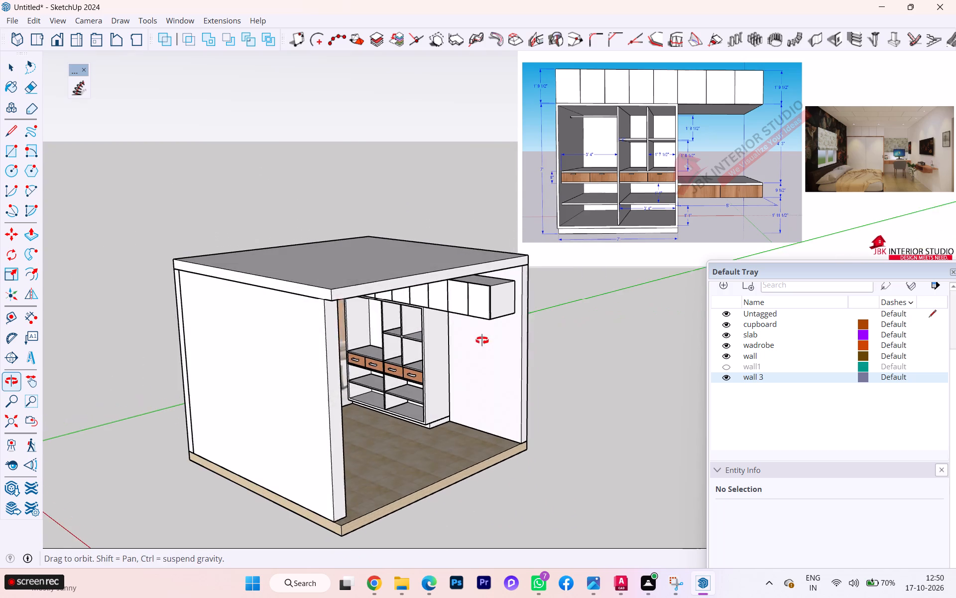
middle_click_drag(482, 340, 494, 341)
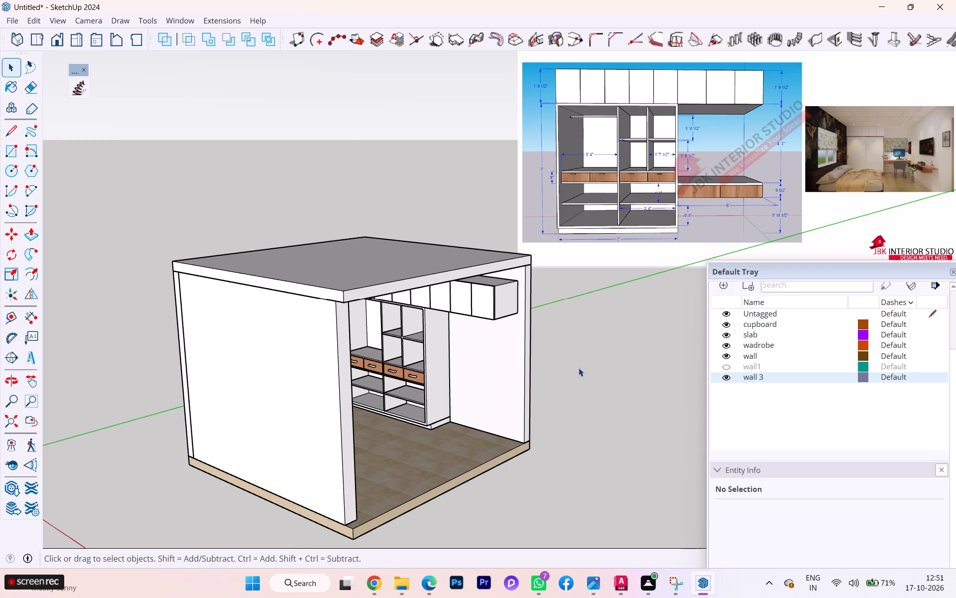
scroll(608, 319, "up", 4)
scroll(760, 197, "down", 1)
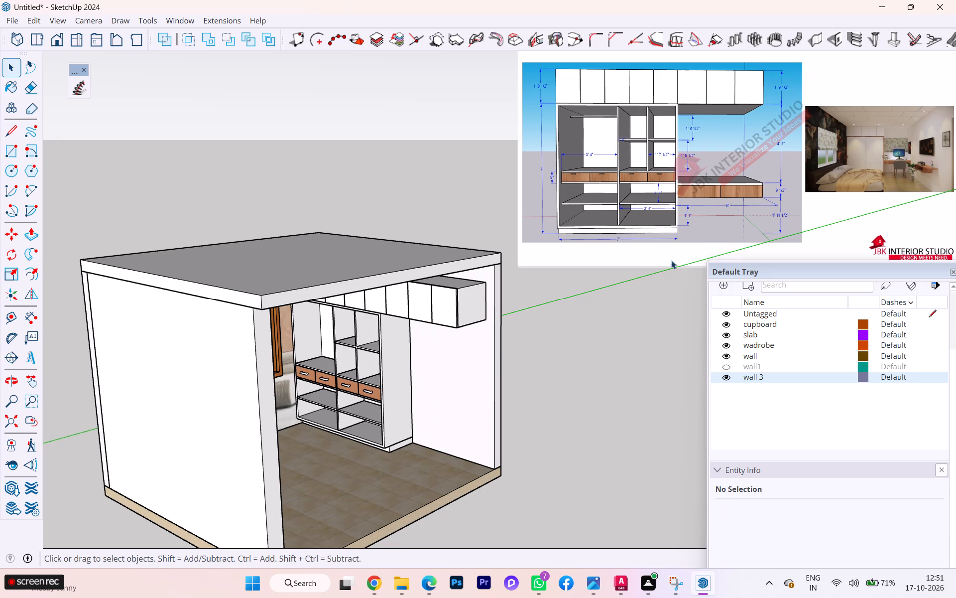
scroll(335, 373, "up", 2)
scroll(383, 493, "up", 2)
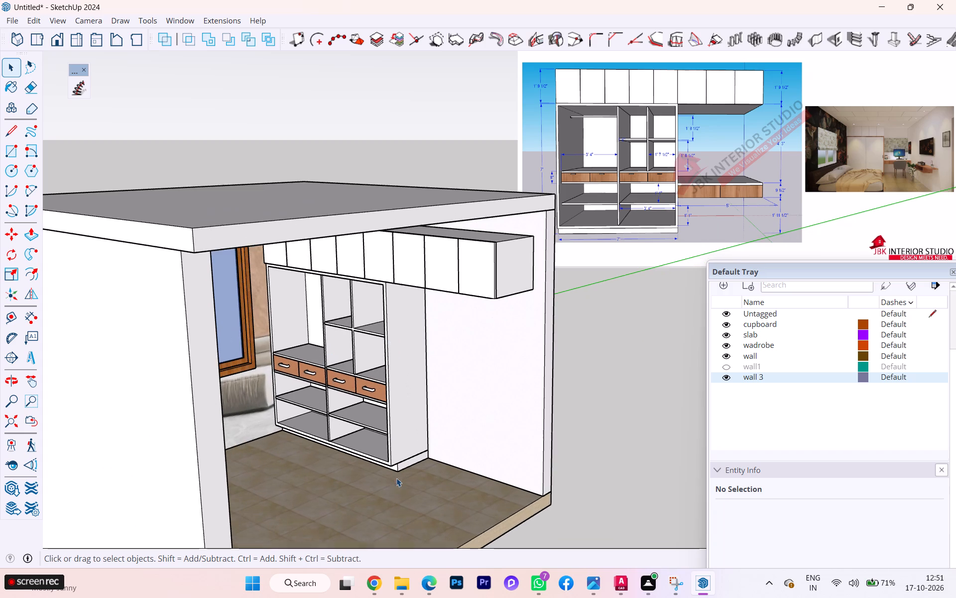
scroll(367, 387, "down", 2)
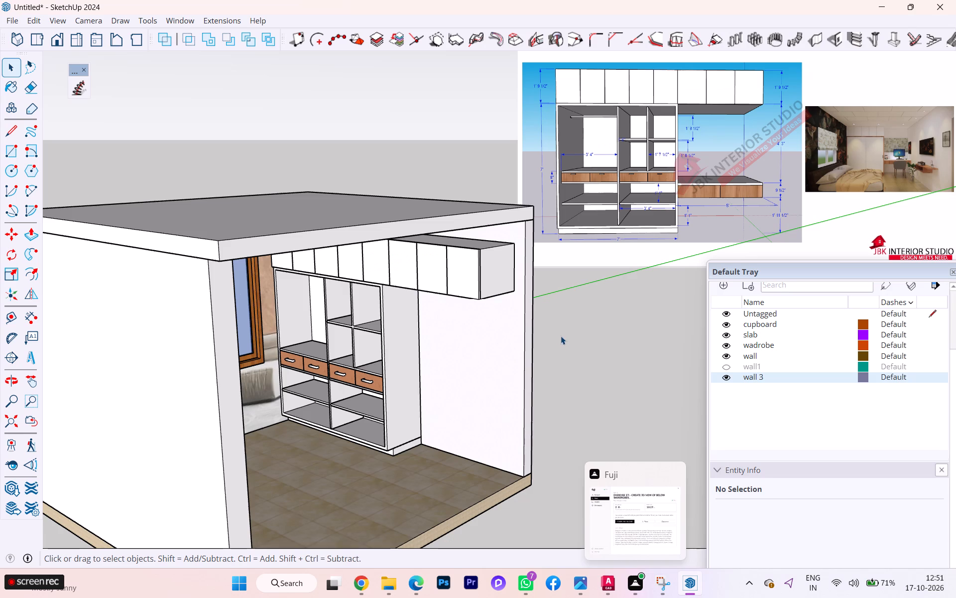
scroll(473, 456, "up", 1)
scroll(477, 407, "up", 1)
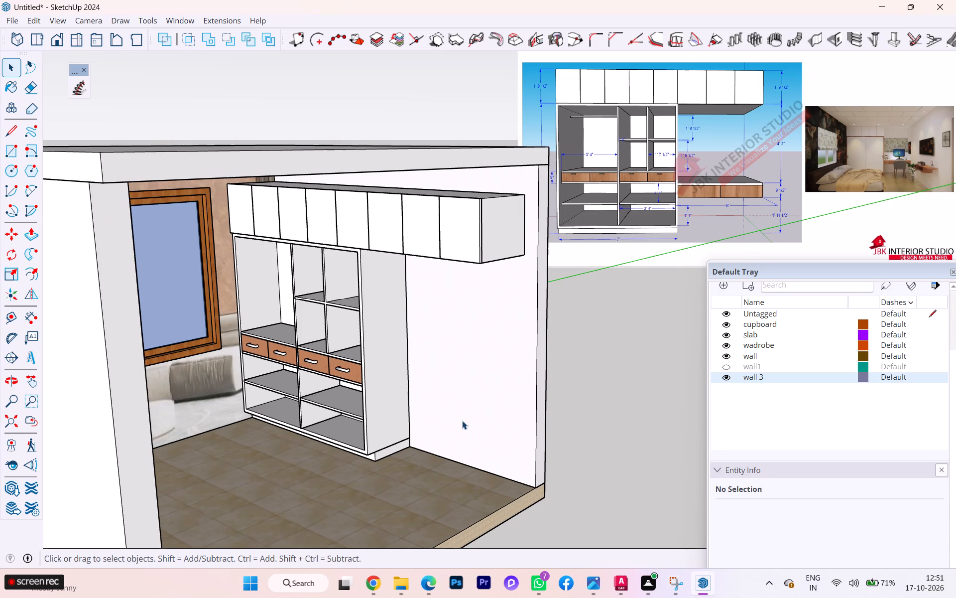
Paint the overhead cabinet's body with Wood Veneer 02 from the Wood materials collection.
left_click(492, 210)
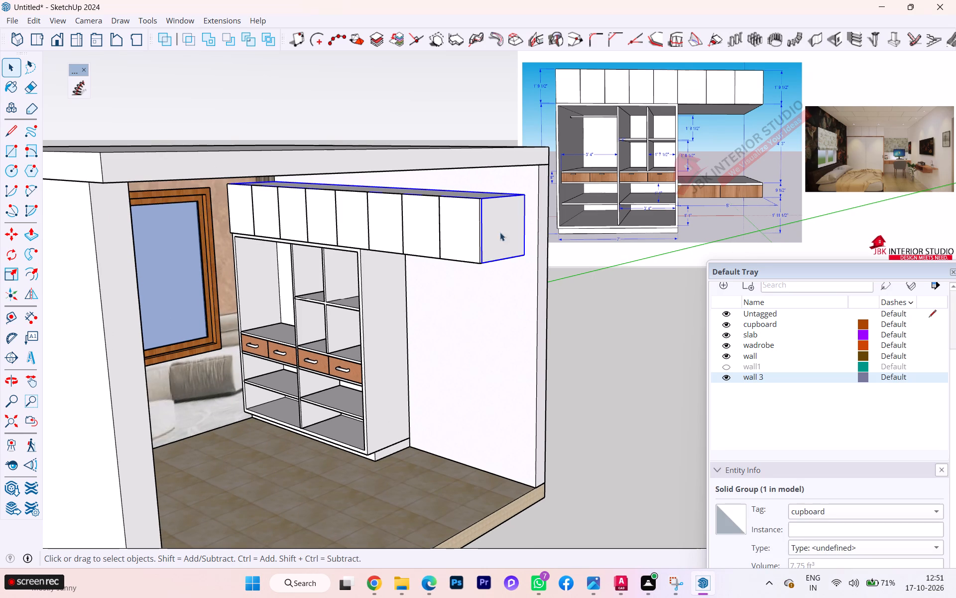
scroll(738, 310, "up", 2)
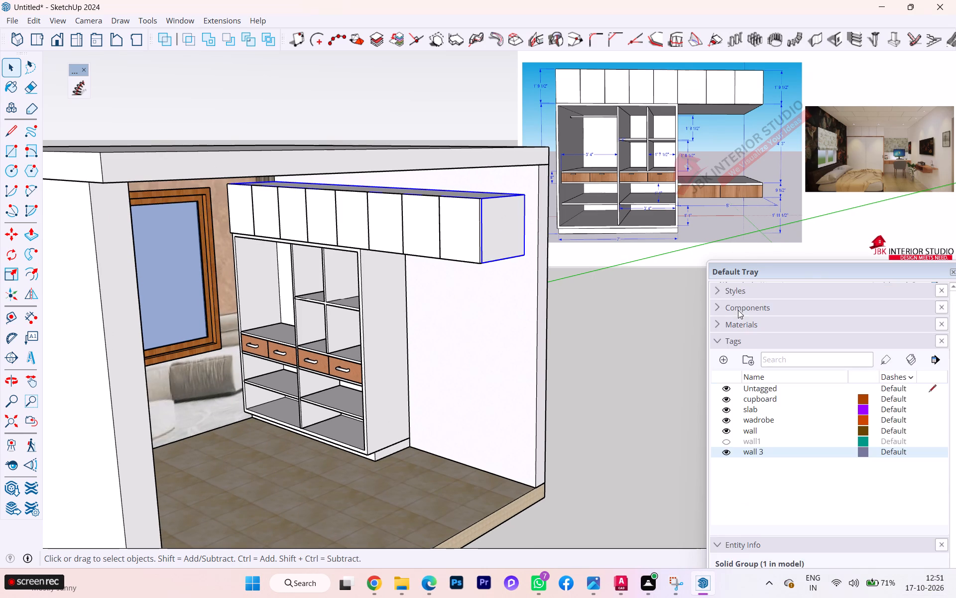
scroll(738, 310, "up", 3)
scroll(751, 299, "down", 1)
scroll(751, 299, "up", 1)
left_click(714, 329)
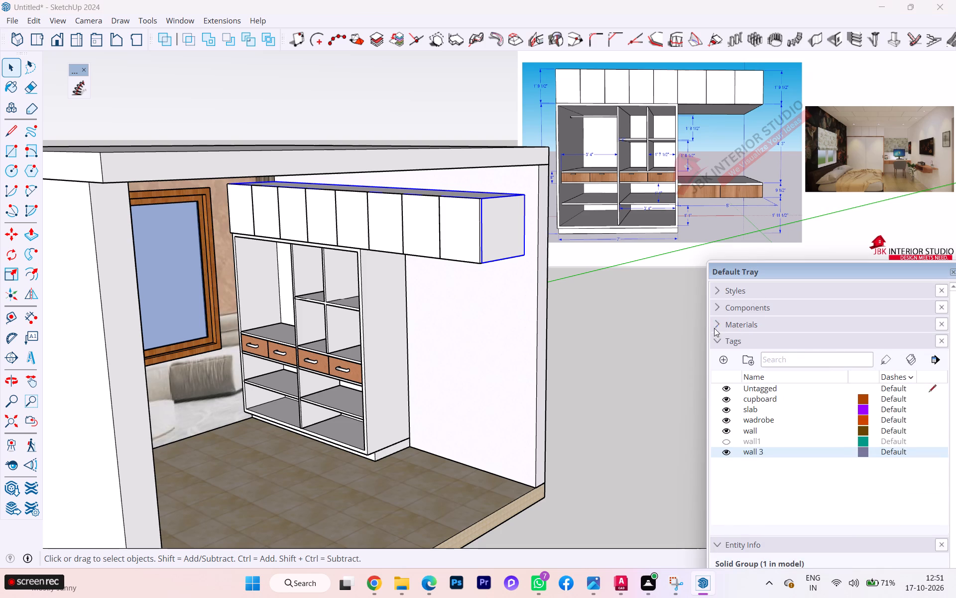
left_click(844, 337)
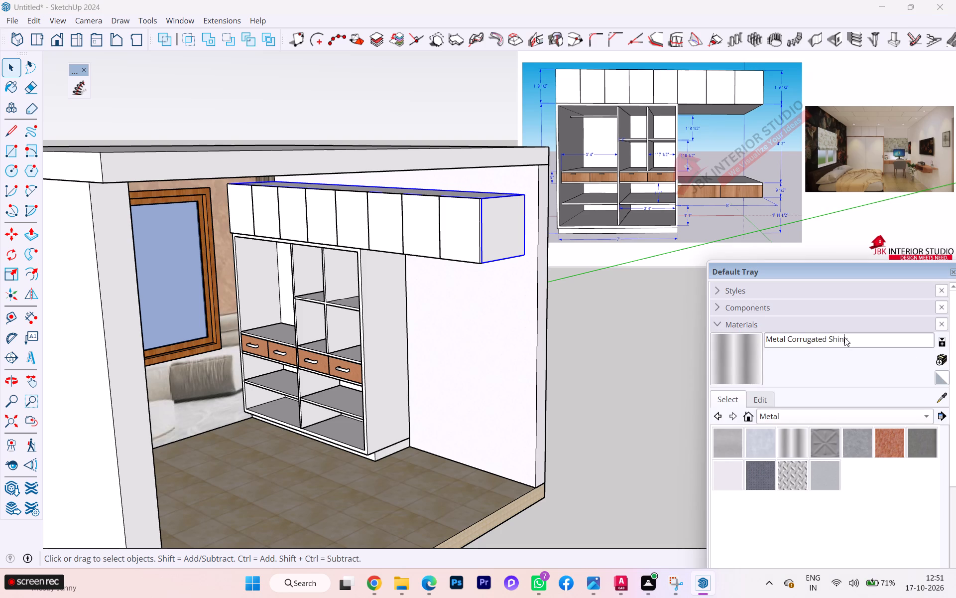
left_click(819, 415)
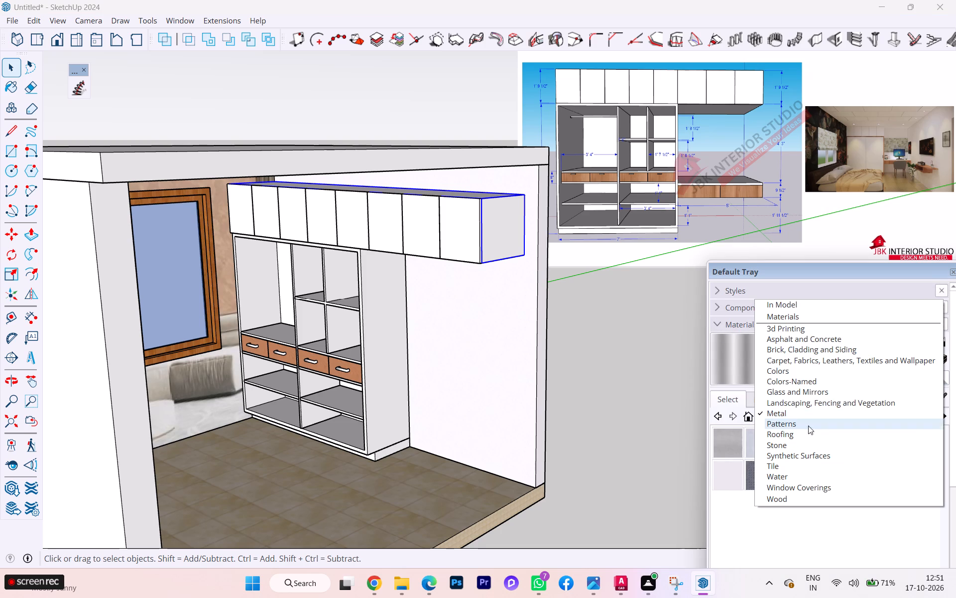
left_click(789, 497)
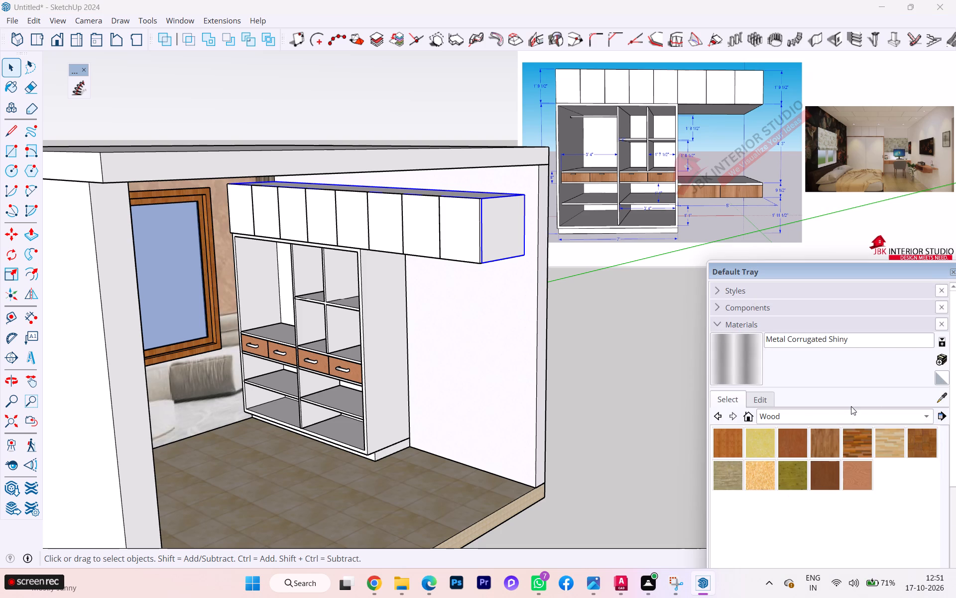
scroll(428, 199, "up", 3)
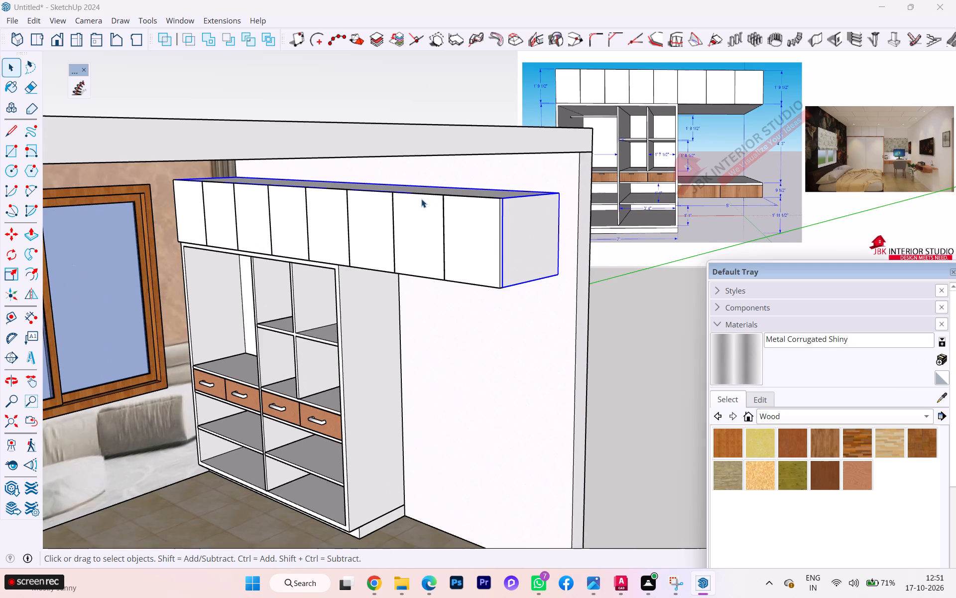
middle_click_drag(420, 199, 366, 193)
scroll(420, 199, "down", 1)
scroll(488, 261, "up", 1)
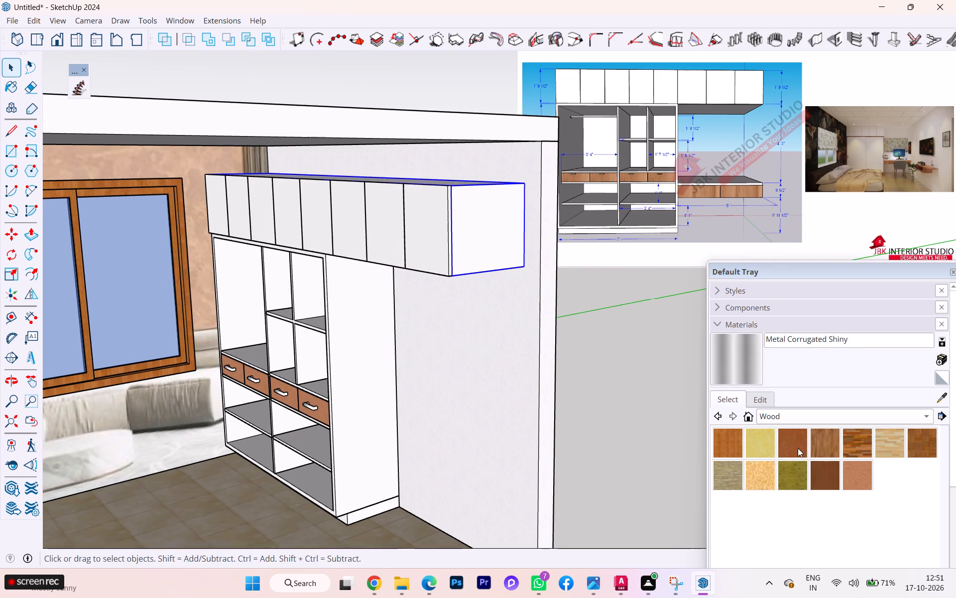
left_click(858, 467)
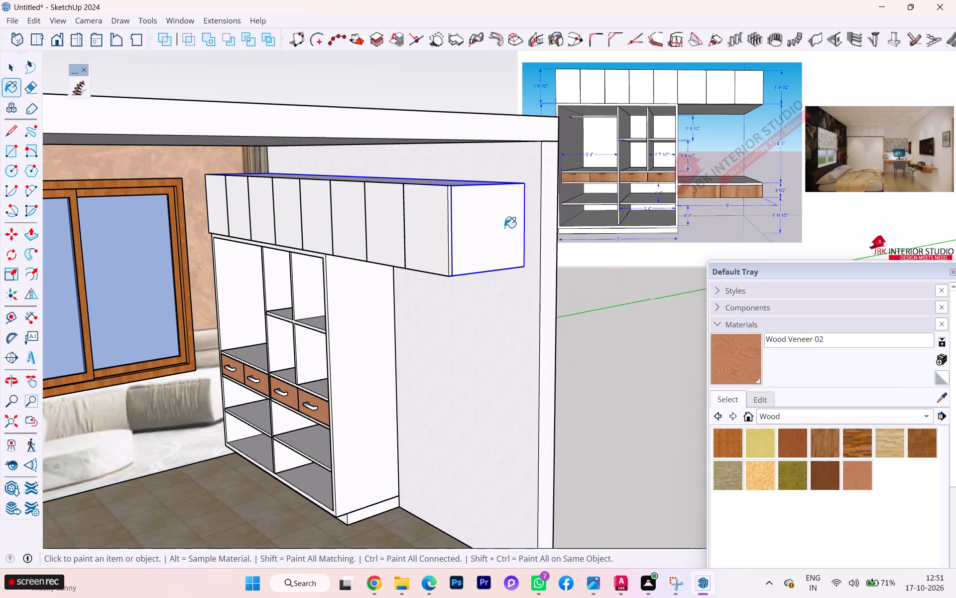
left_click(498, 228)
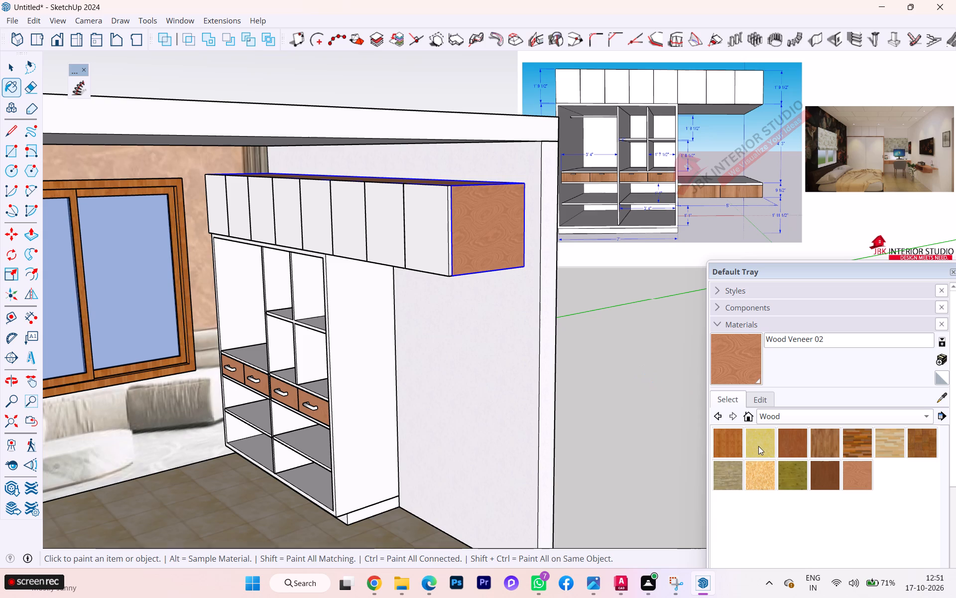
Paint the overhead cabinet's eight door fronts with the same Wood Veneer 02 material.
left_click(853, 474)
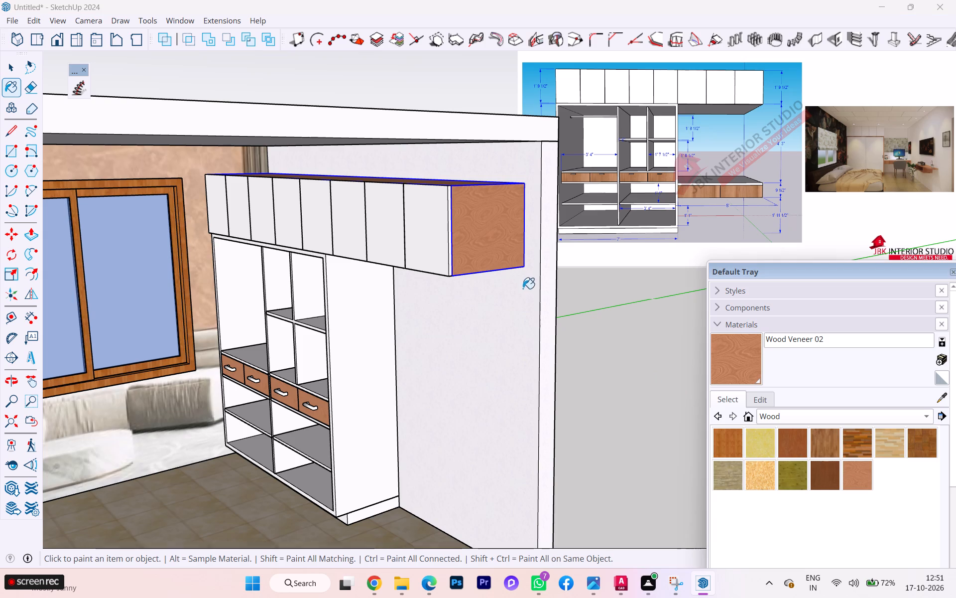
left_click(429, 227)
scroll(551, 288, "up", 2)
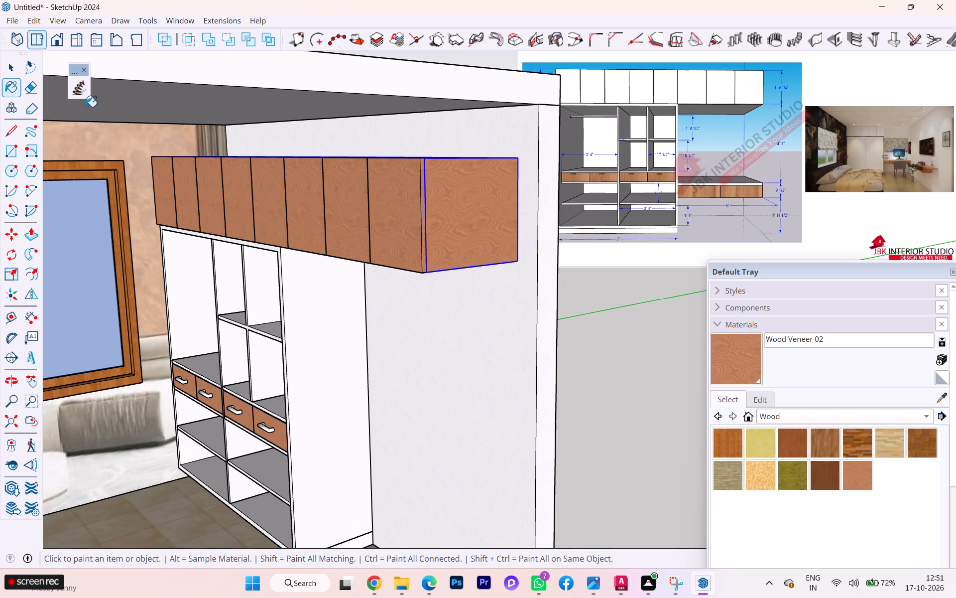
left_click(8, 64)
left_click(583, 323)
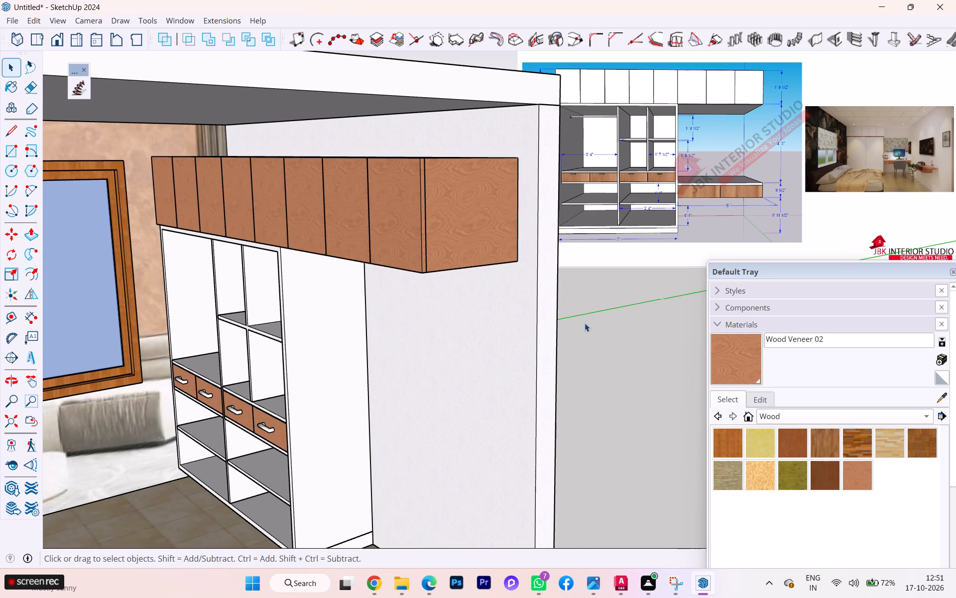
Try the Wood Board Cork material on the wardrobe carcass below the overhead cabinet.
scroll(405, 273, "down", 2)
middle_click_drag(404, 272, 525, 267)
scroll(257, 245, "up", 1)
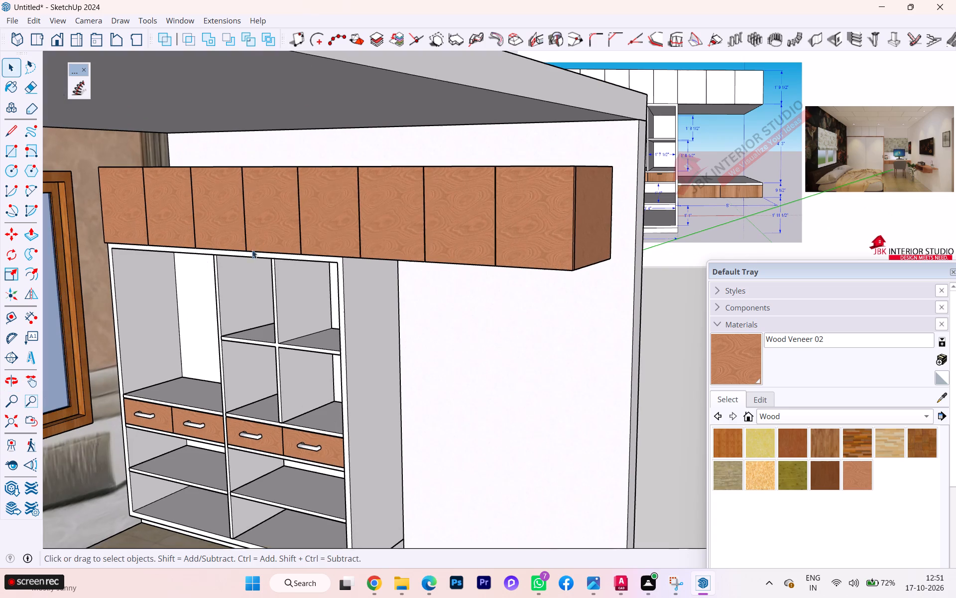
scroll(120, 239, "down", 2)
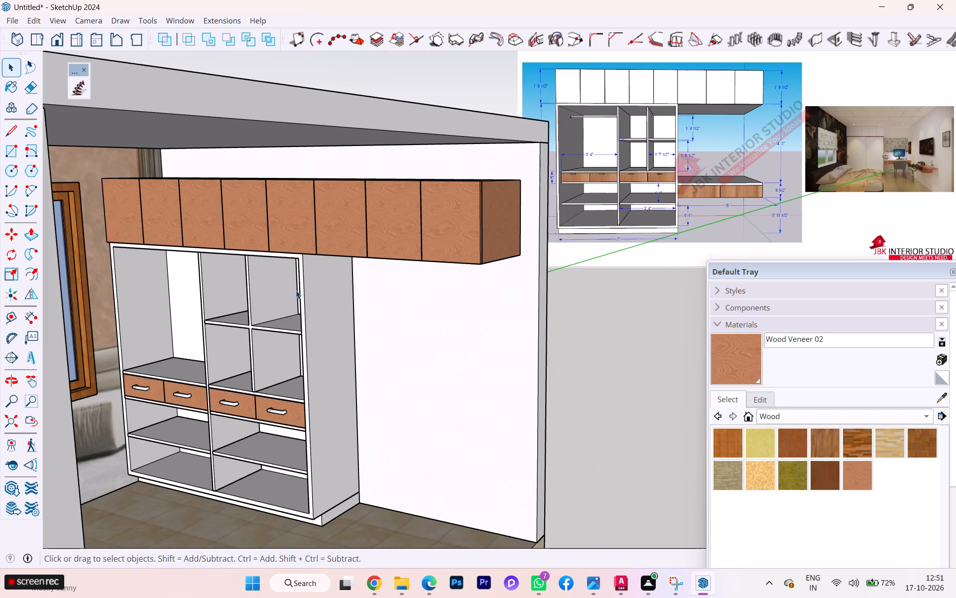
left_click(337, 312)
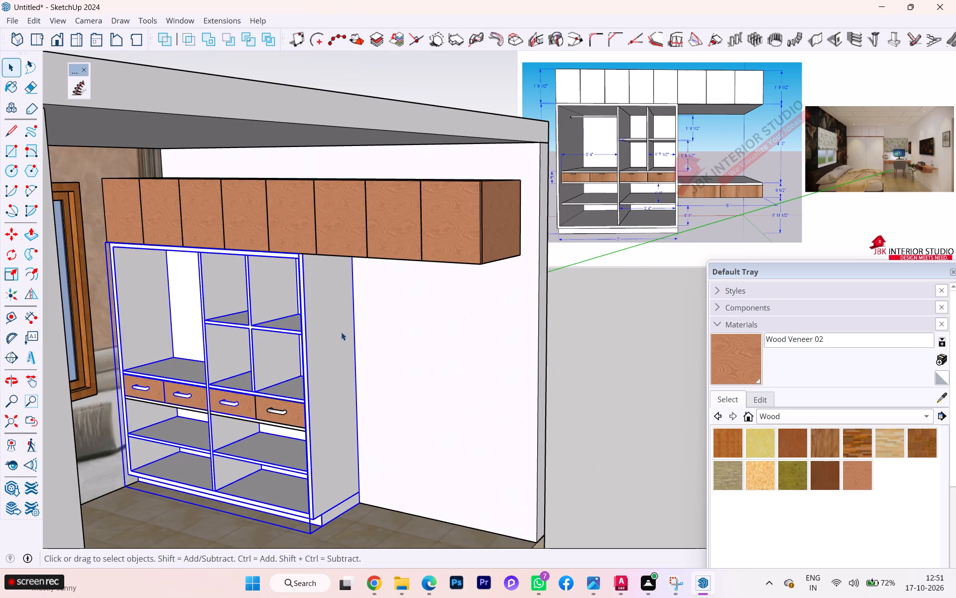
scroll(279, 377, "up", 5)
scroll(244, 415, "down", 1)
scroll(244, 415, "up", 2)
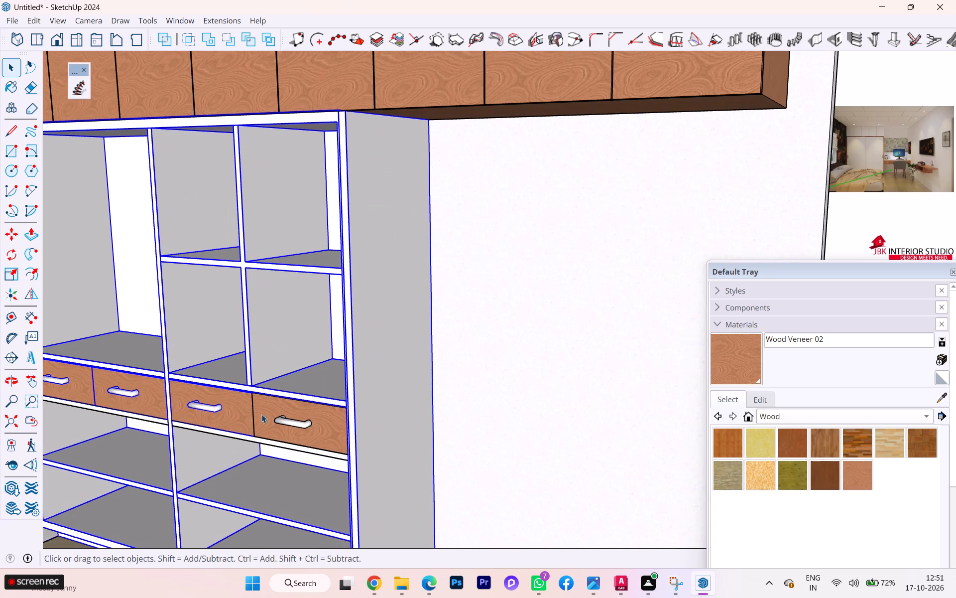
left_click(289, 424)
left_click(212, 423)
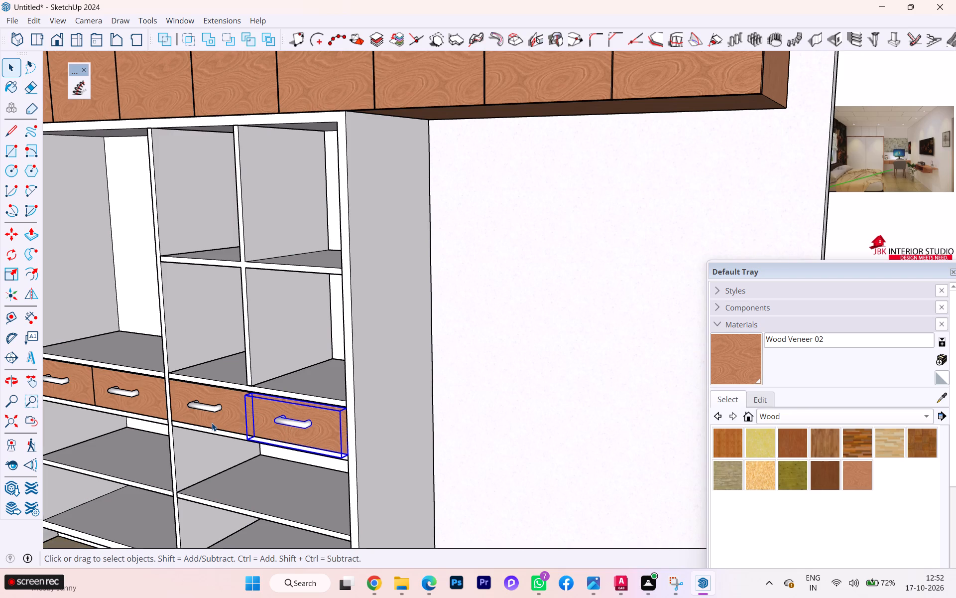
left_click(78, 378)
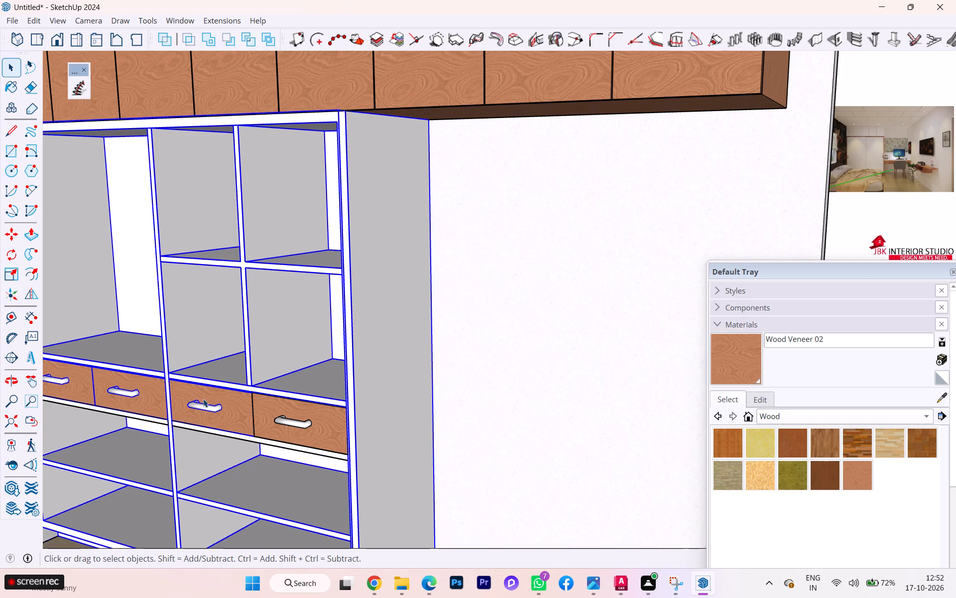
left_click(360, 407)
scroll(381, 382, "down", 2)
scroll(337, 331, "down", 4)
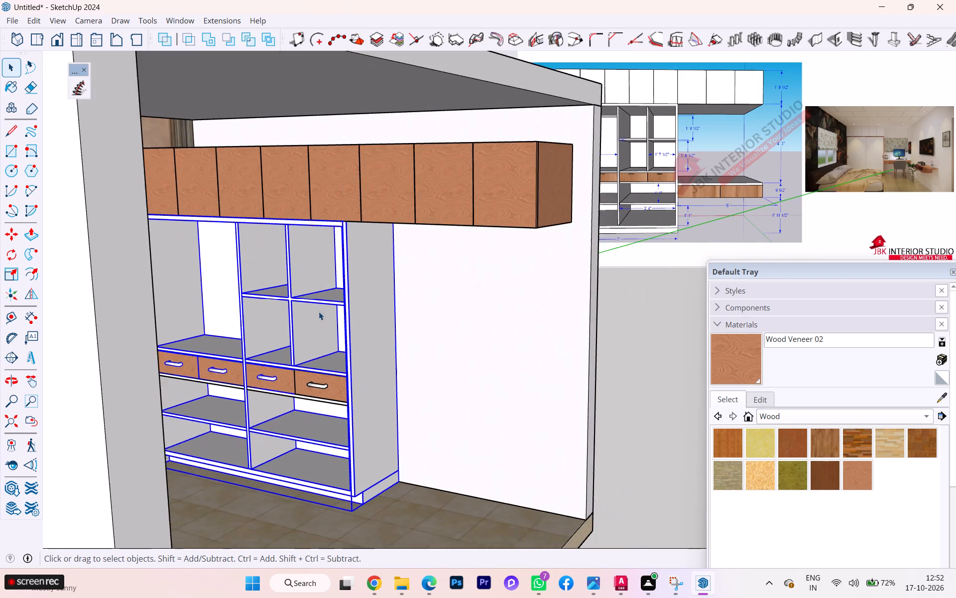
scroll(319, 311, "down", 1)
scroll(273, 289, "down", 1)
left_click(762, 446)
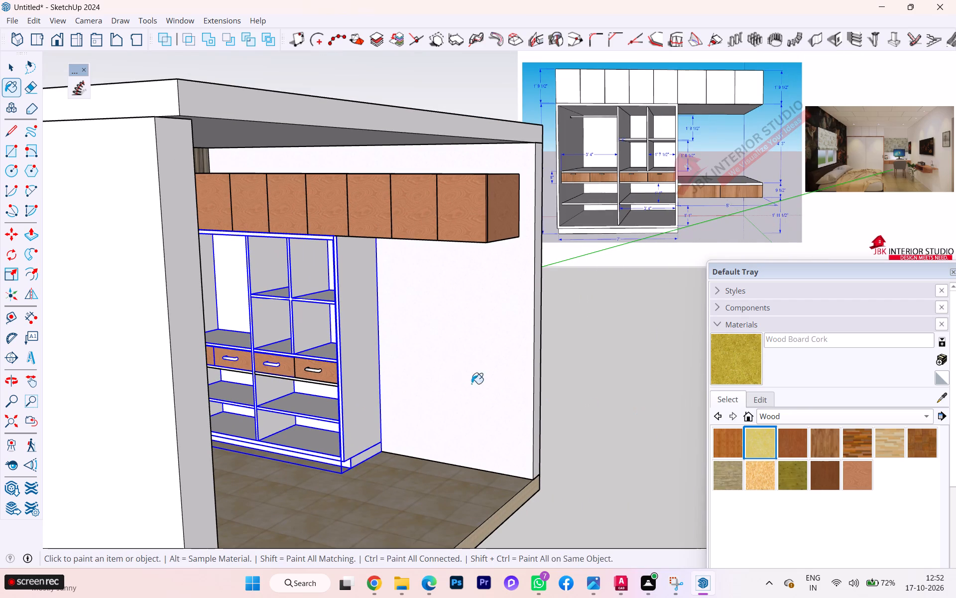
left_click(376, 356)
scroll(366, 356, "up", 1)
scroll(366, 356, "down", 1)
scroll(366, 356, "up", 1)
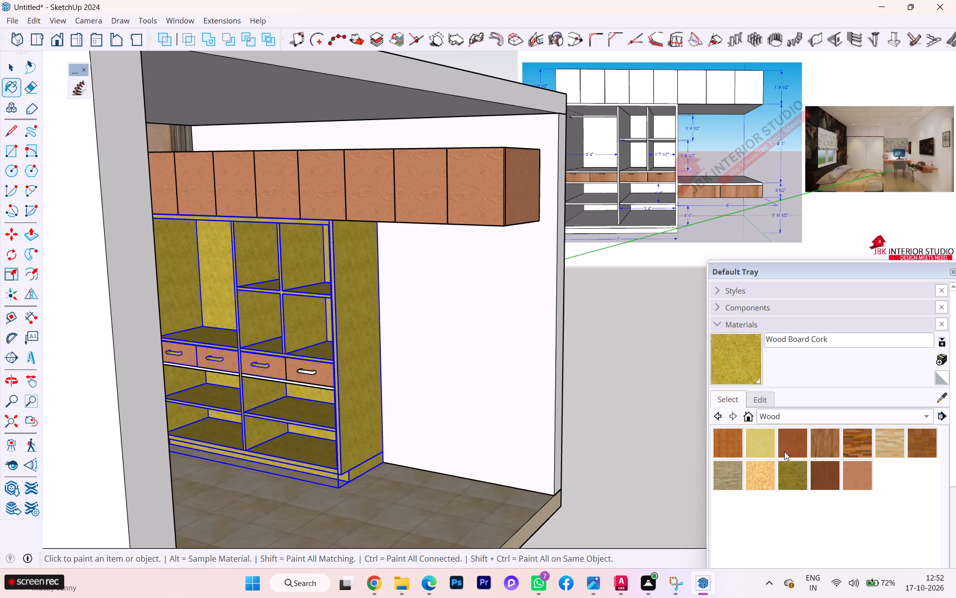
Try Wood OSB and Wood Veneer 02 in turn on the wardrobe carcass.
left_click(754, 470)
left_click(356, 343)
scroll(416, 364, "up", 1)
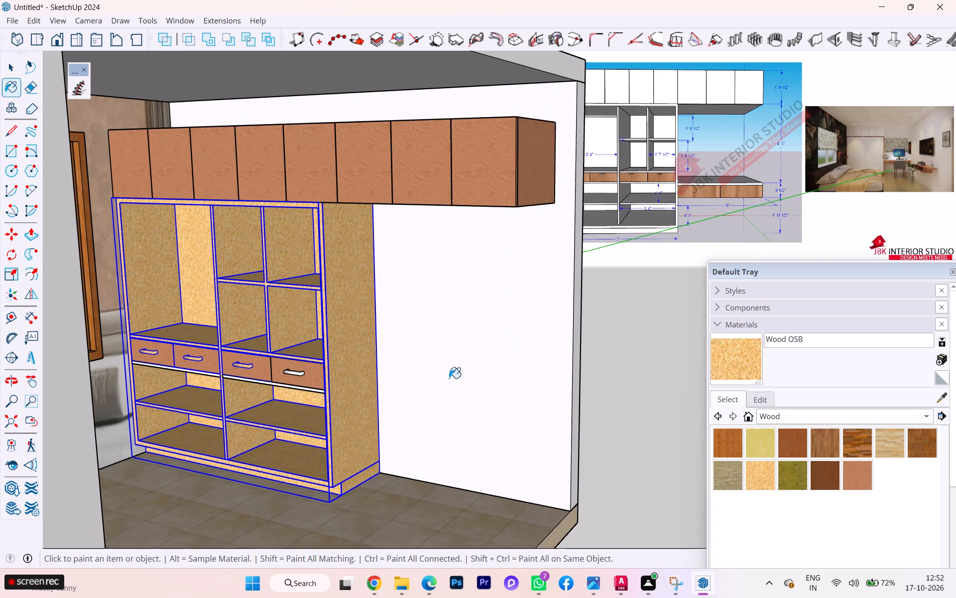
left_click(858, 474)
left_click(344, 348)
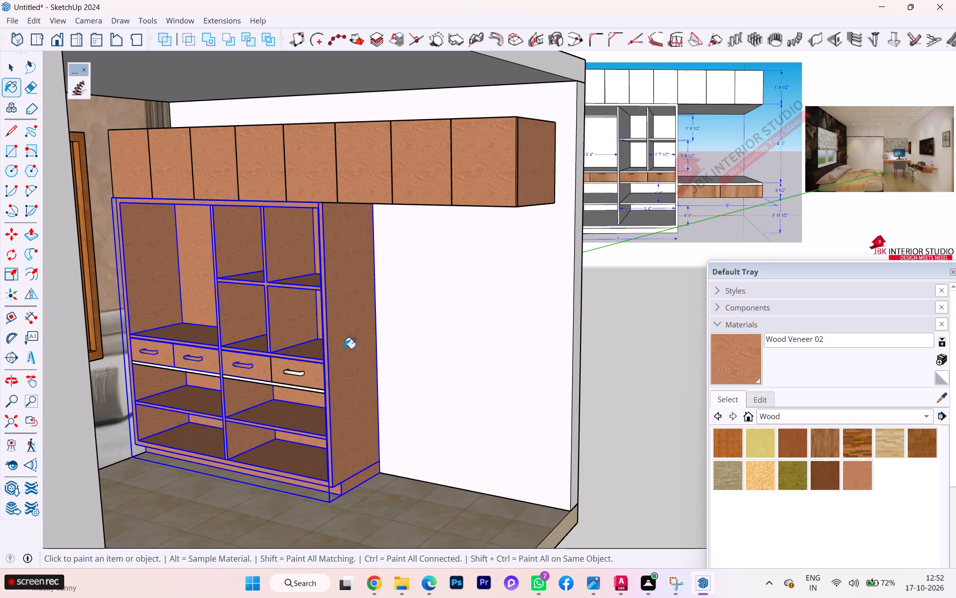
Paint the wardrobe carcass plain white from the Colors materials collection, keeping the drawer fronts in wood.
left_click(787, 420)
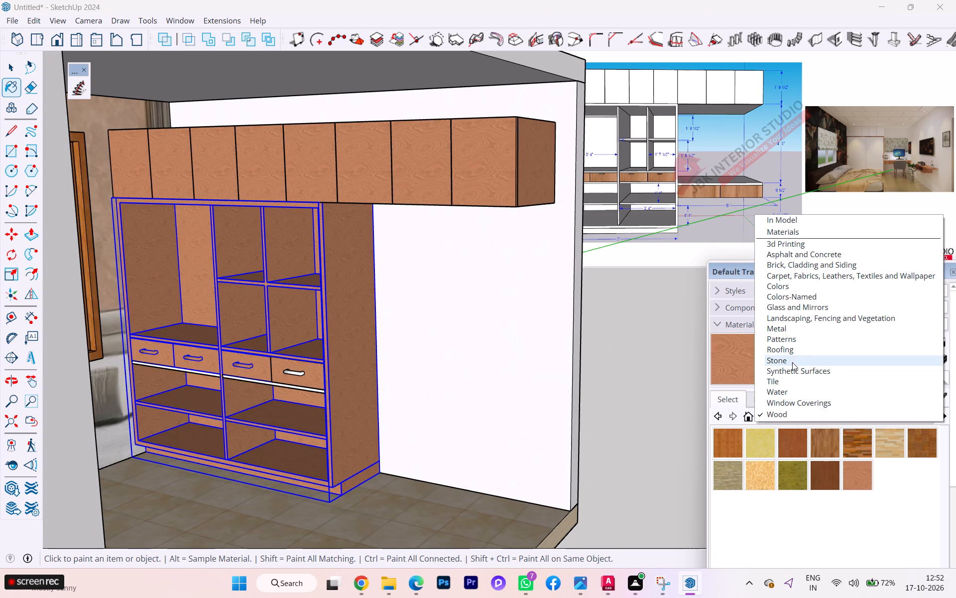
left_click(789, 298)
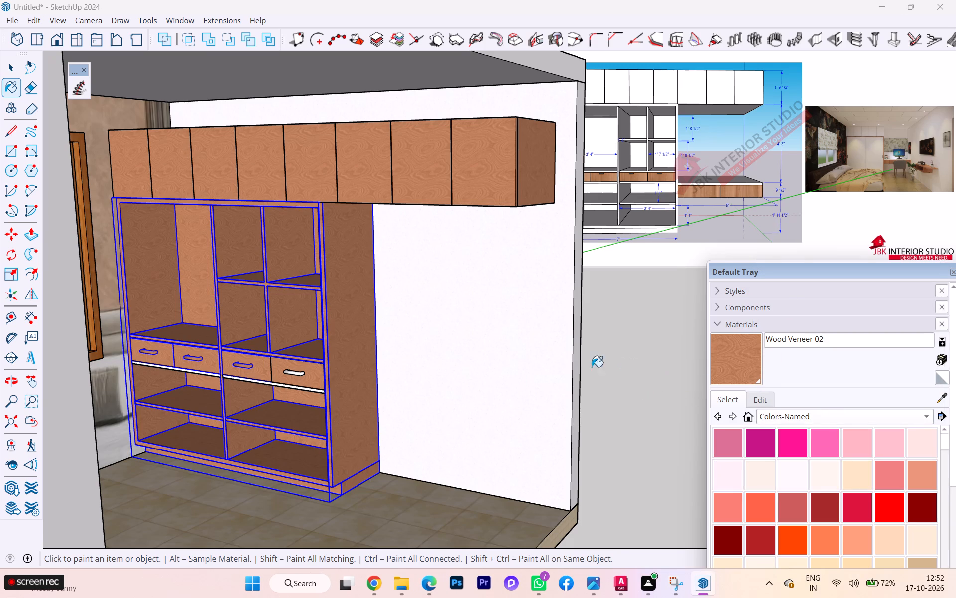
left_click(790, 419)
left_click(797, 402)
scroll(788, 422, "down", 4)
scroll(789, 424, "up", 2)
scroll(789, 424, "down", 6)
scroll(789, 426, "up", 2)
scroll(790, 427, "down", 9)
scroll(806, 440, "up", 3)
scroll(806, 441, "down", 5)
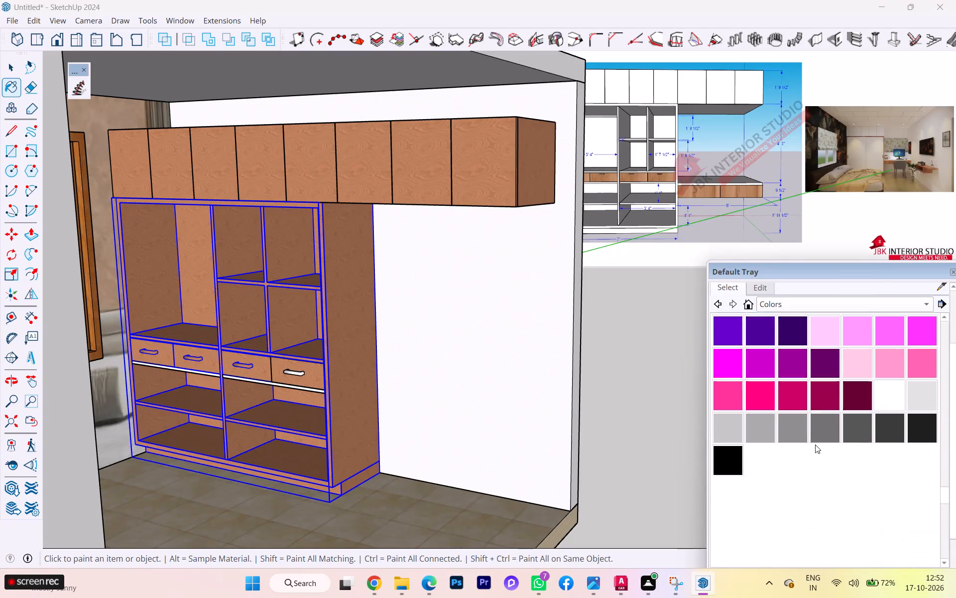
scroll(815, 445, "down", 1)
scroll(765, 419, "up", 3)
left_click(889, 363)
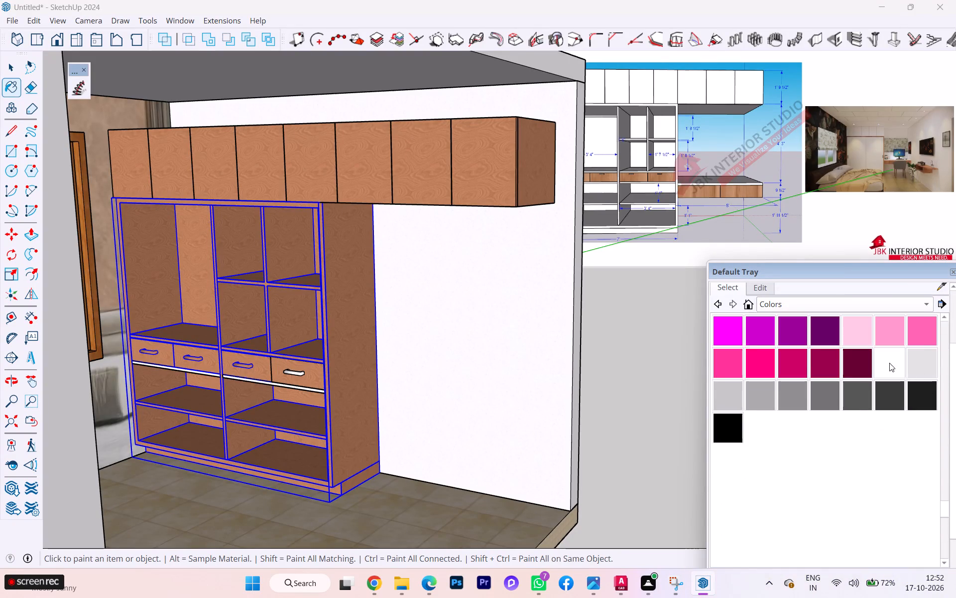
left_click(346, 333)
scroll(640, 417, "up", 2)
scroll(638, 398, "down", 3)
scroll(638, 398, "up", 2)
scroll(638, 398, "down", 2)
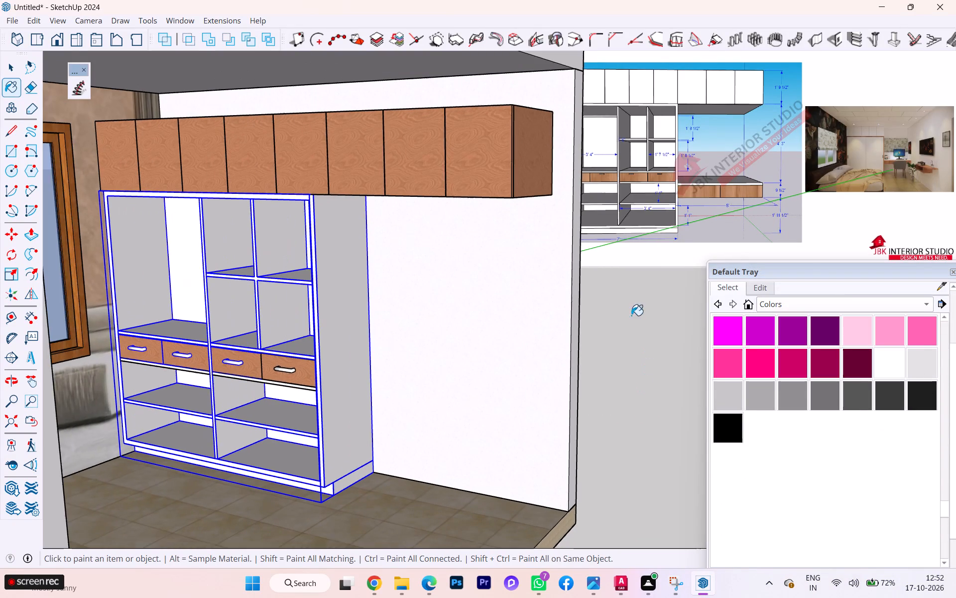
scroll(197, 111, "down", 2)
scroll(200, 119, "up", 3)
scroll(202, 122, "down", 1)
left_click(10, 75)
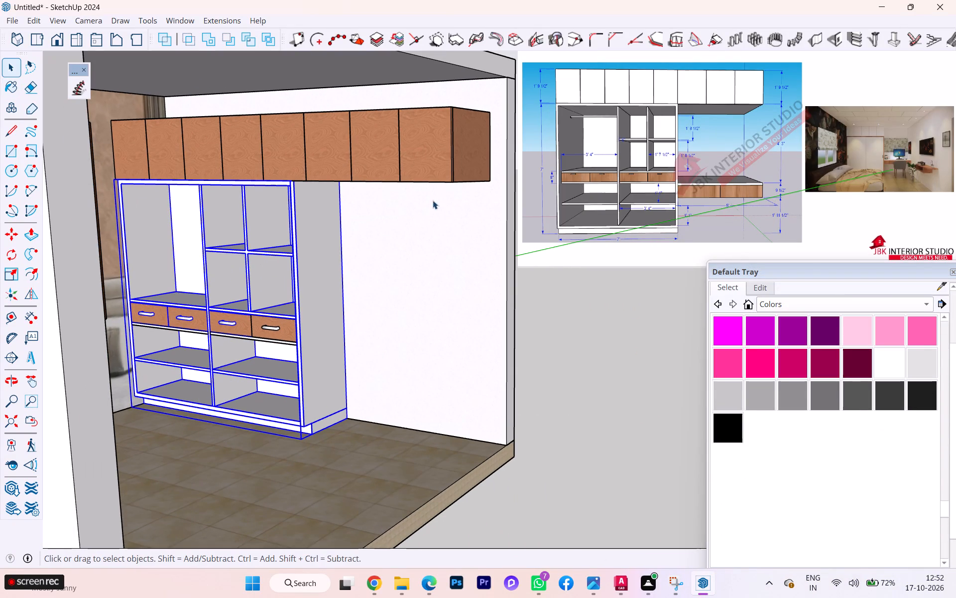
left_click(562, 252)
Examine the wardrobe and overhead cabinet finishes together in the room, both close up and from farther away.
scroll(373, 296, "up", 2)
scroll(359, 301, "down", 1)
scroll(300, 289, "up", 2)
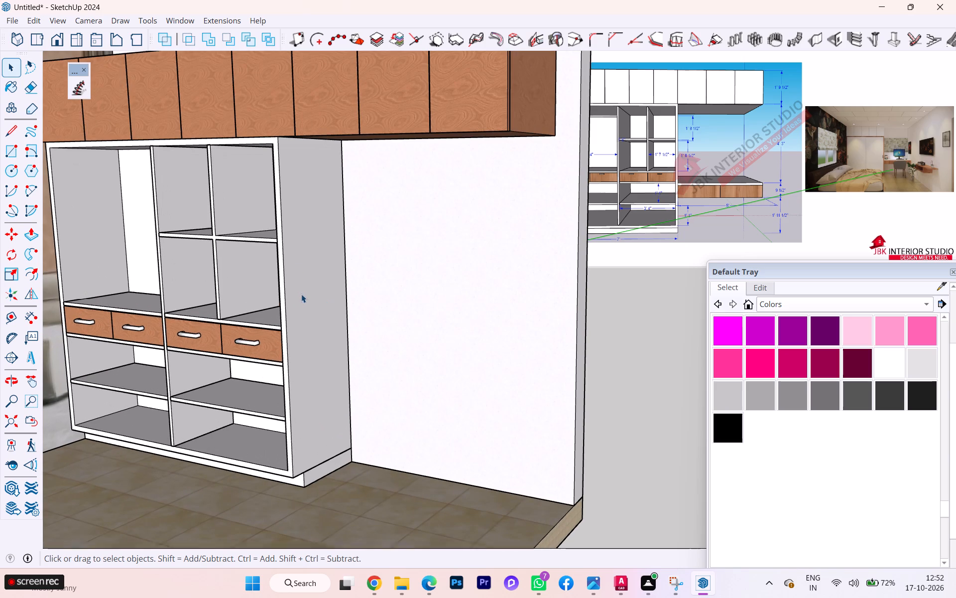
scroll(302, 294, "down", 4)
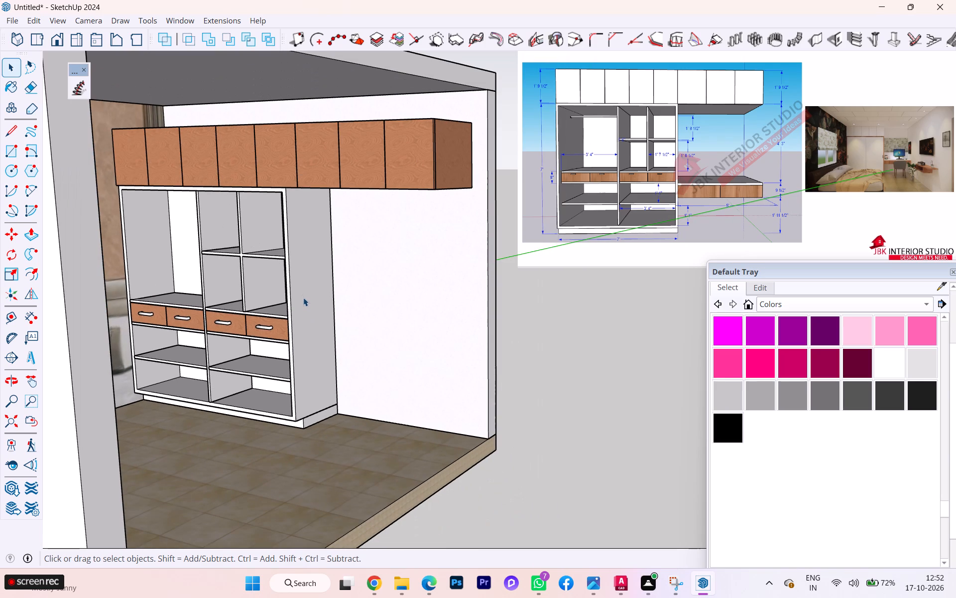
scroll(316, 311, "up", 2)
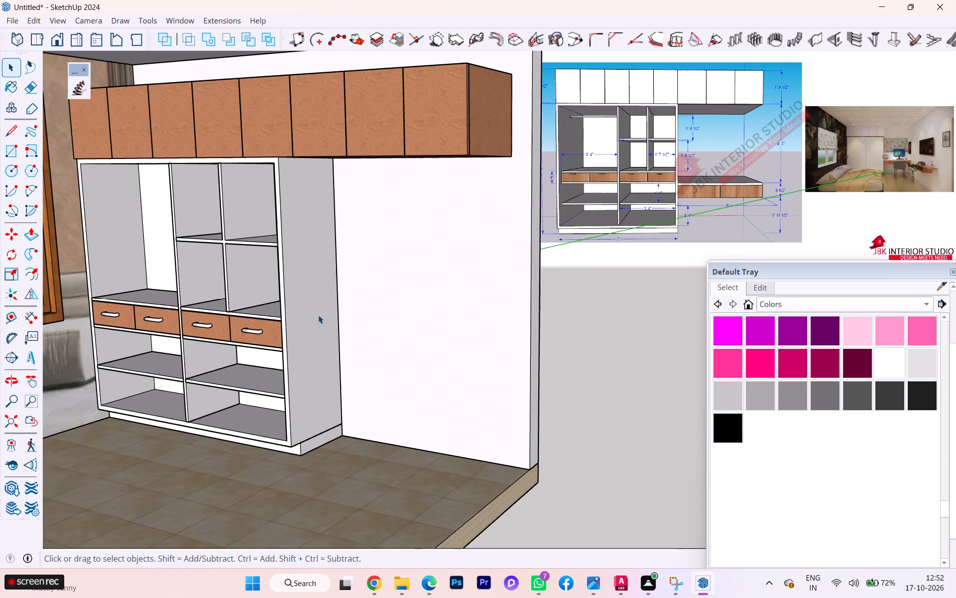
scroll(284, 310, "down", 3)
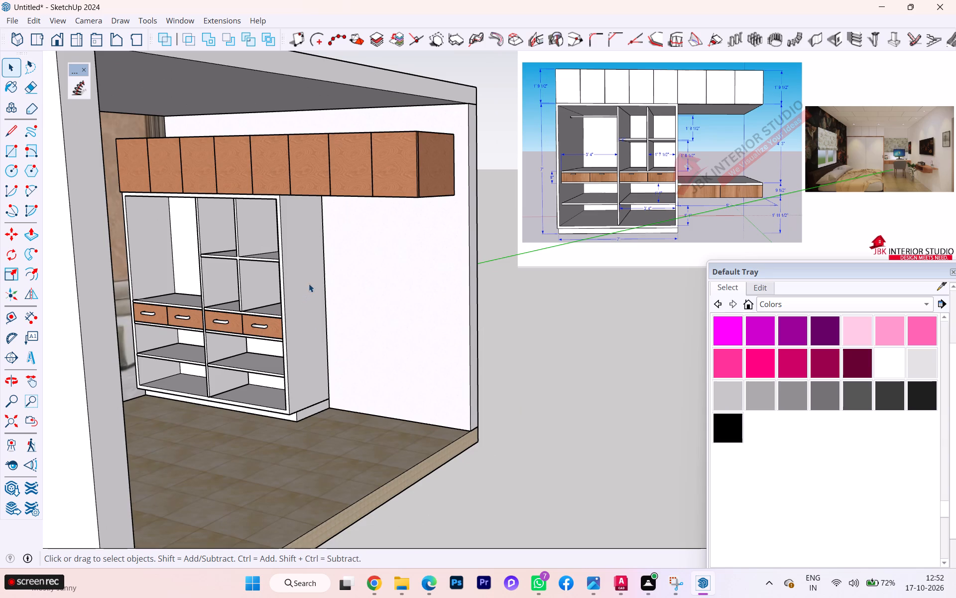
Examine the finished wardrobe and overhead cabinet within the room and the empty wall space beside them.
scroll(309, 284, "down", 3)
scroll(413, 333, "down", 2)
middle_click_drag(416, 347, 304, 362)
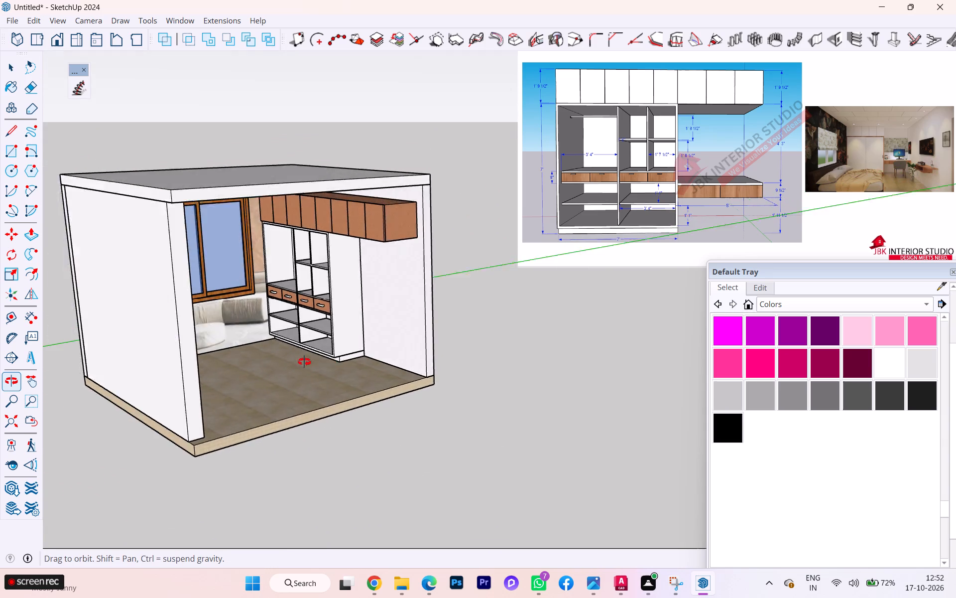
middle_click_drag(304, 362, 279, 354)
scroll(346, 350, "up", 2)
scroll(350, 344, "down", 1)
scroll(358, 331, "up", 3)
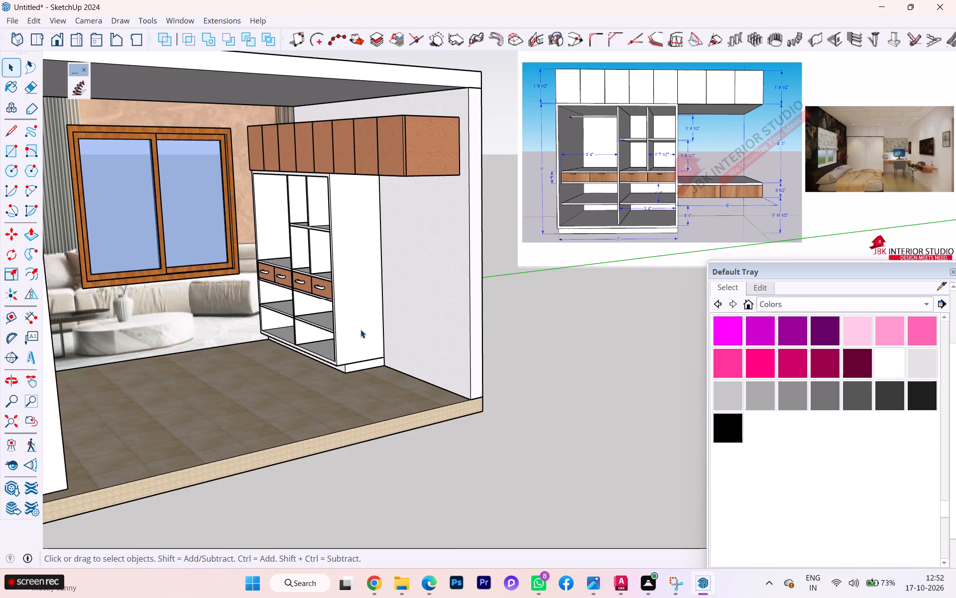
scroll(360, 329, "down", 4)
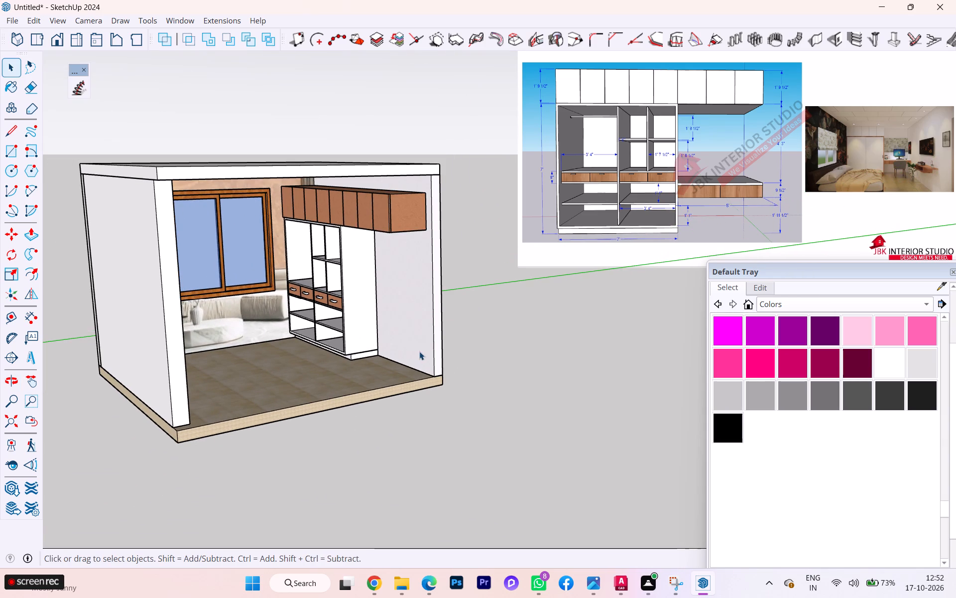
scroll(747, 198, "up", 3)
scroll(749, 197, "down", 1)
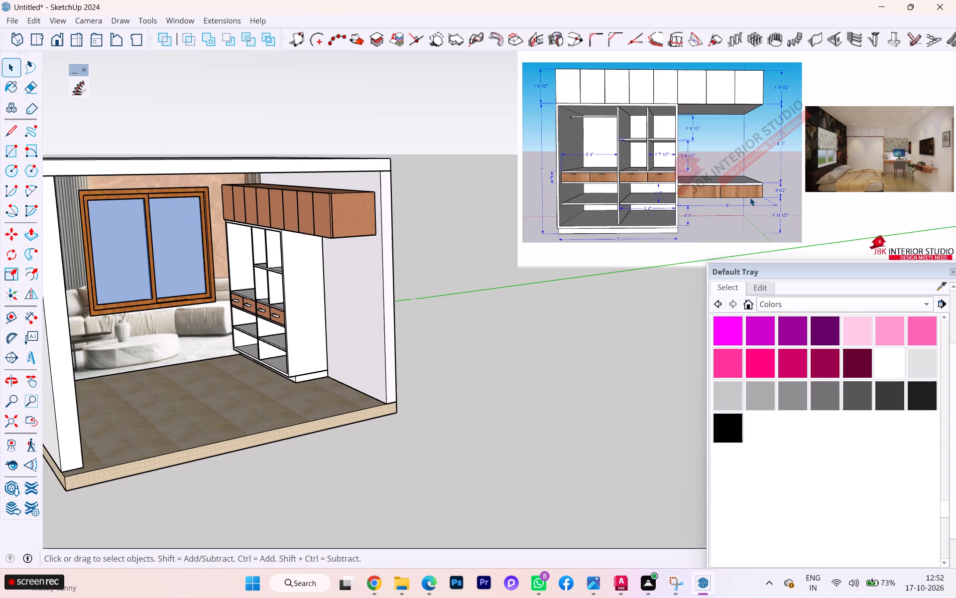
scroll(750, 197, "down", 1)
Switch to the workbook PDF in Microsoft Edge, study the drawer table's dimensions beside the wardrobe, and return to SketchUp.
left_click(445, 526)
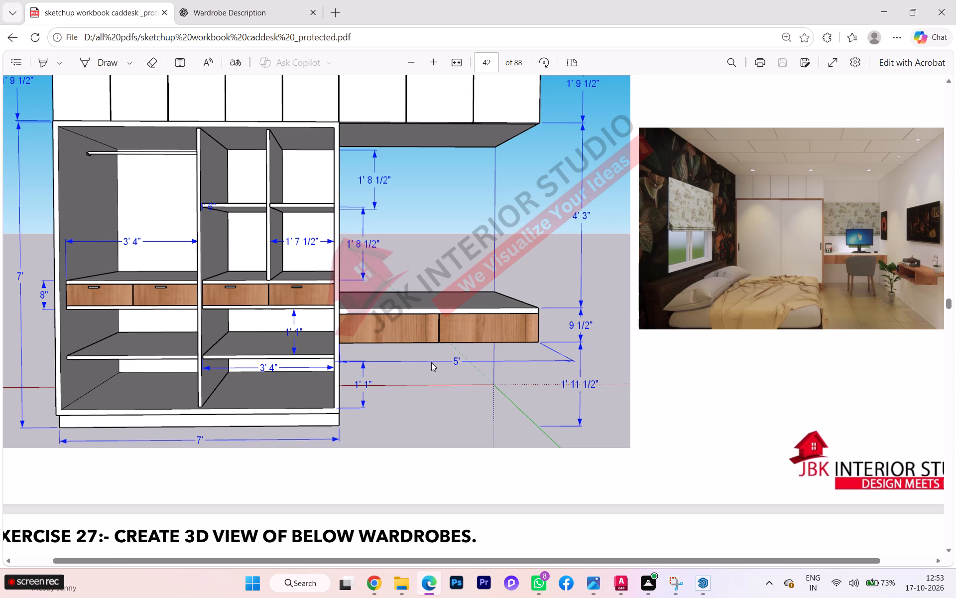
scroll(480, 369, "down", 1)
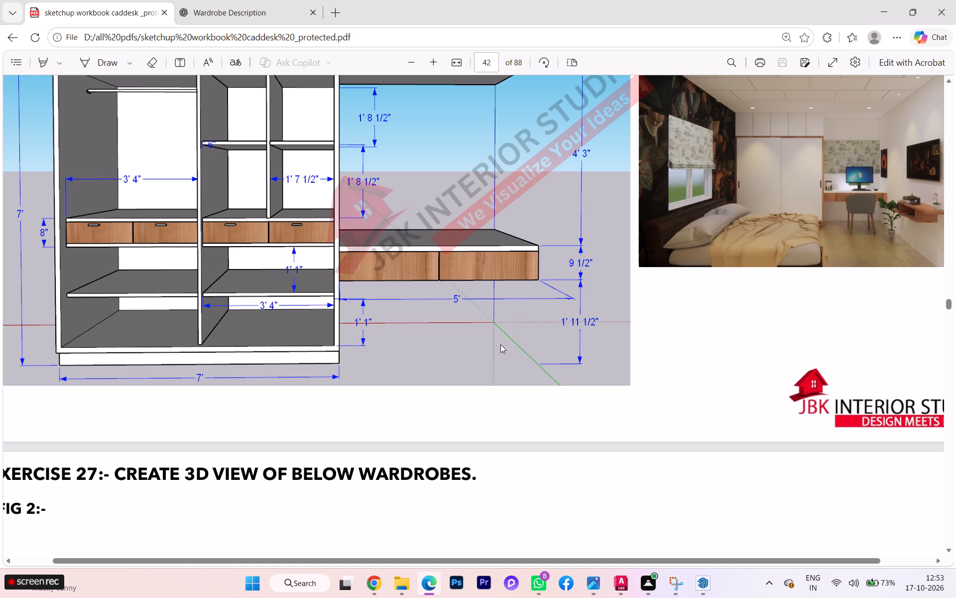
scroll(501, 345, "down", 1)
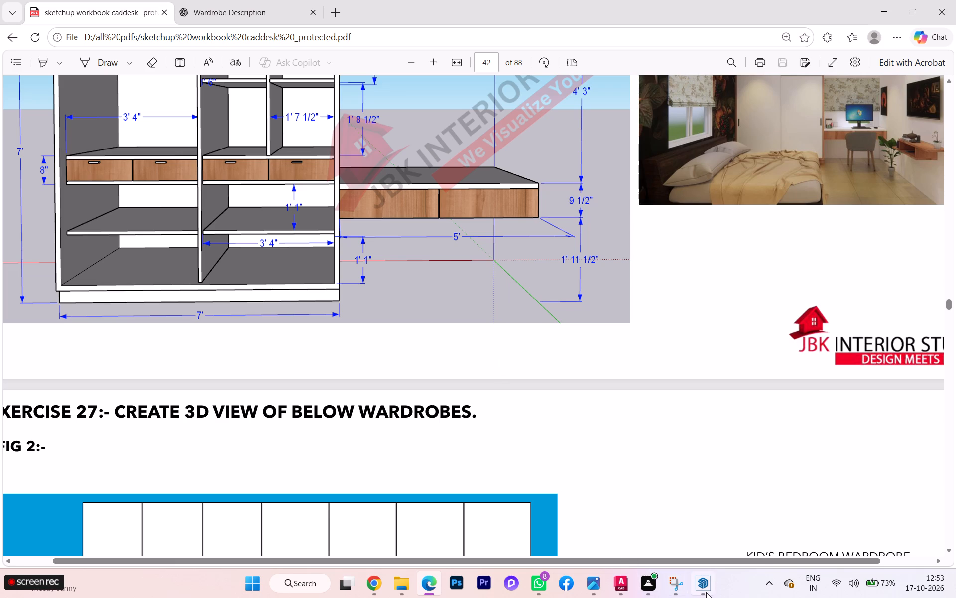
left_click(680, 541)
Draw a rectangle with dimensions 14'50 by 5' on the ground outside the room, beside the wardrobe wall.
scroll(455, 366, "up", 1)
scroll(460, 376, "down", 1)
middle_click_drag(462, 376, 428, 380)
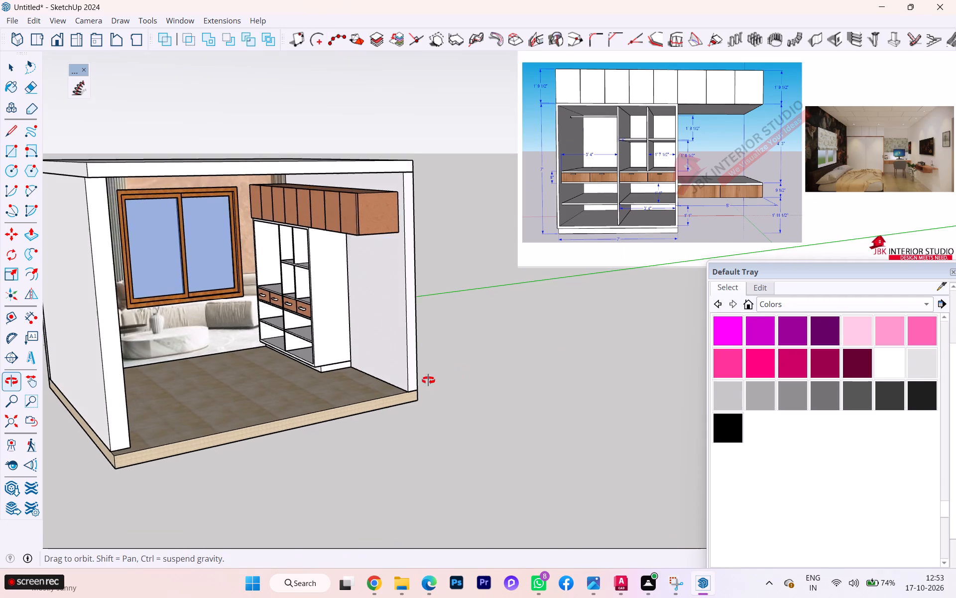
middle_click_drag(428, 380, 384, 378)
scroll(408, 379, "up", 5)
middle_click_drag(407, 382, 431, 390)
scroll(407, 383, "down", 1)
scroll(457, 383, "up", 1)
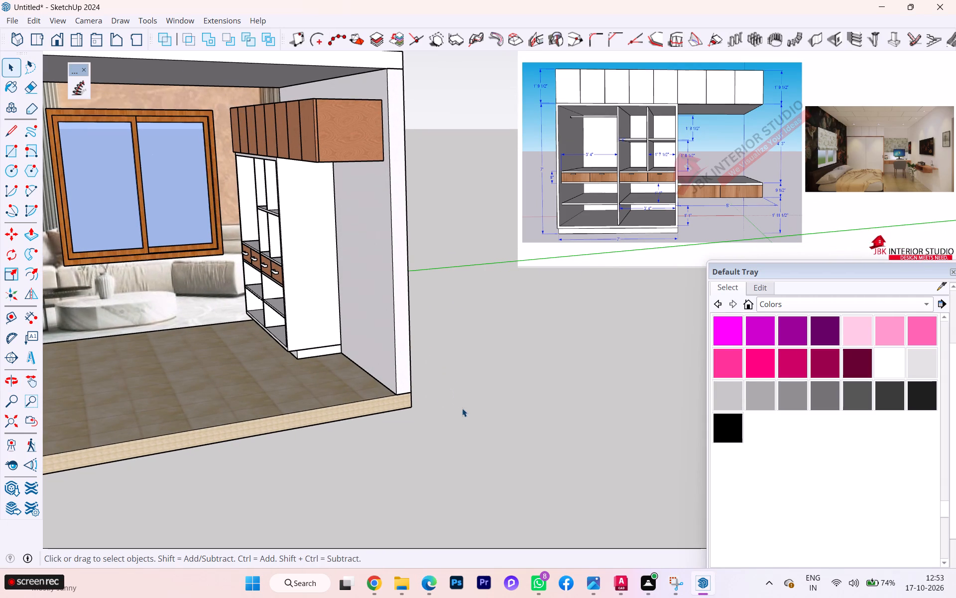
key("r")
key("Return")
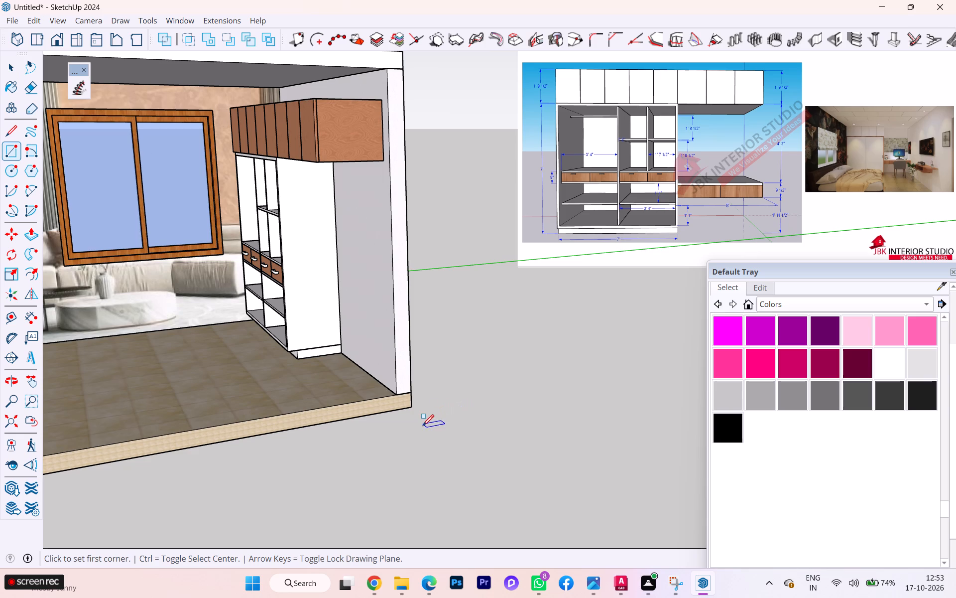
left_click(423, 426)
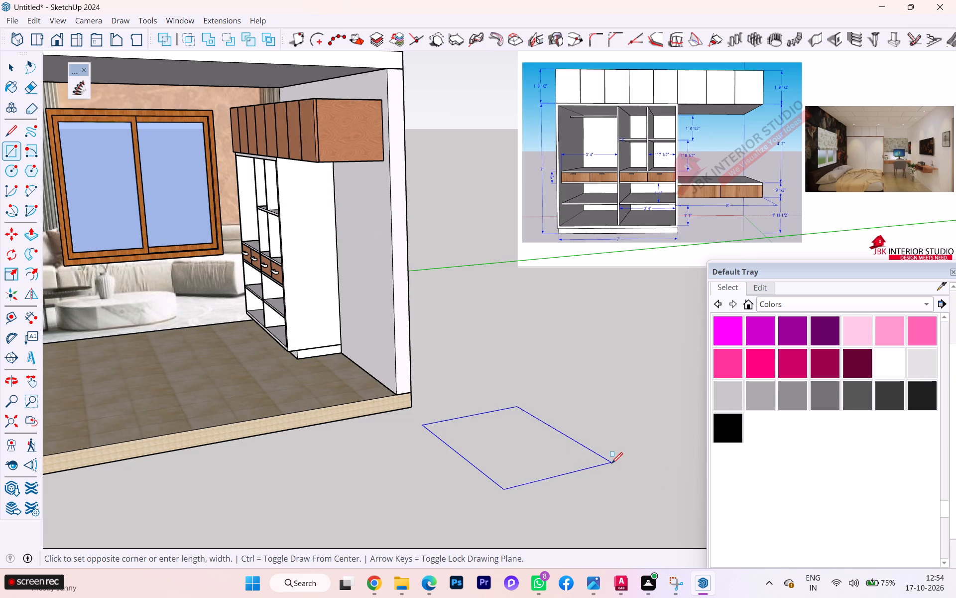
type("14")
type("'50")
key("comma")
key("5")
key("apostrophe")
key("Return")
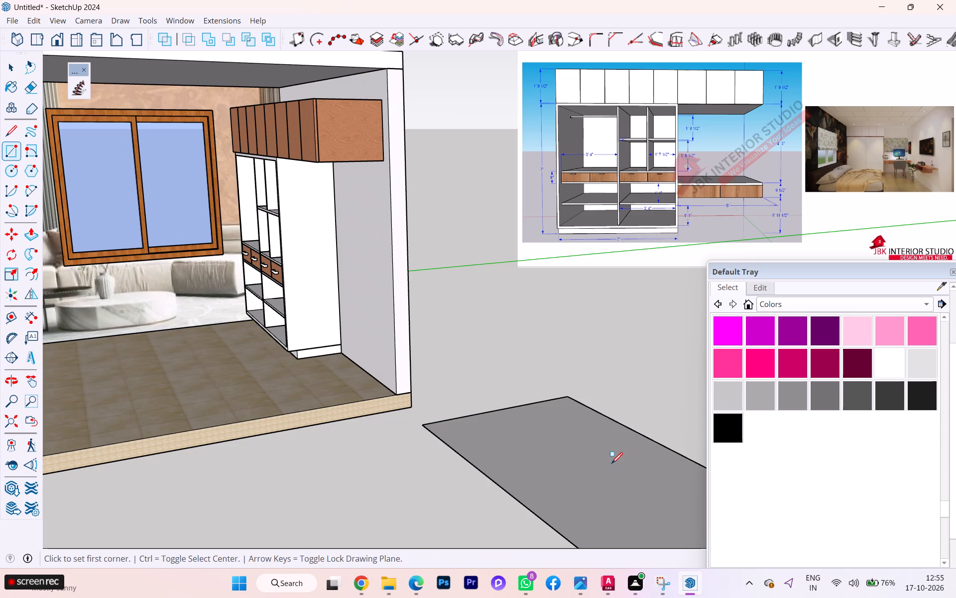
Check the long side of the ground rectangle with the Dimension tool, leaving no dimension placed.
scroll(611, 463, "down", 4)
scroll(517, 465, "down", 8)
scroll(362, 443, "up", 3)
scroll(362, 443, "down", 2)
scroll(428, 450, "up", 1)
scroll(429, 451, "down", 2)
scroll(453, 488, "down", 1)
middle_click_drag(485, 498, 589, 490)
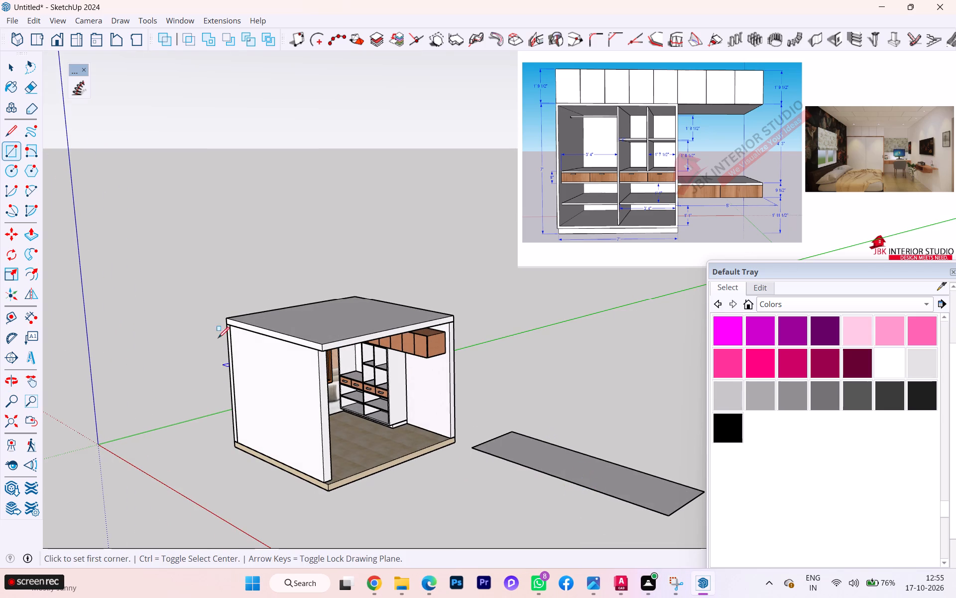
left_click(30, 324)
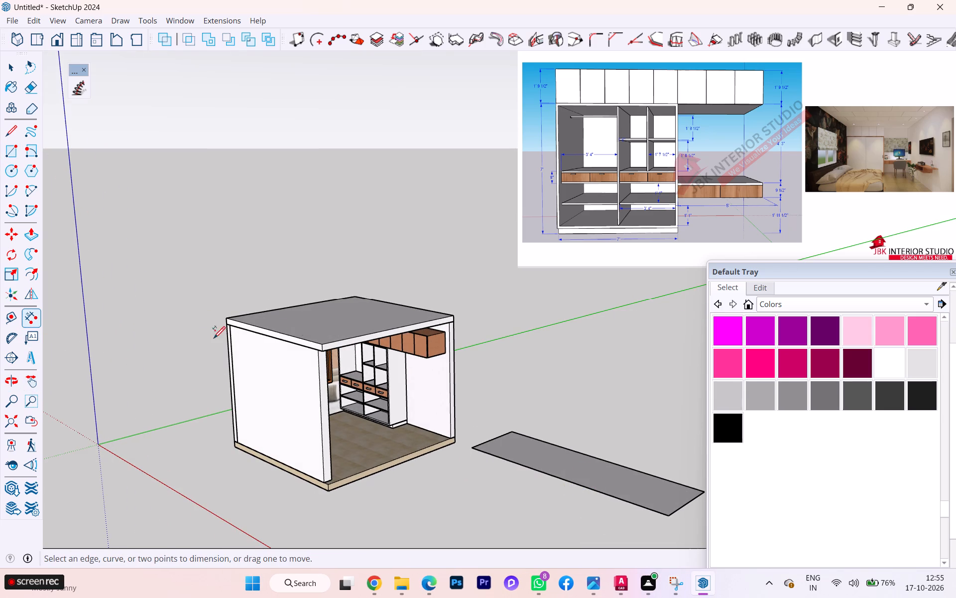
left_click(470, 448)
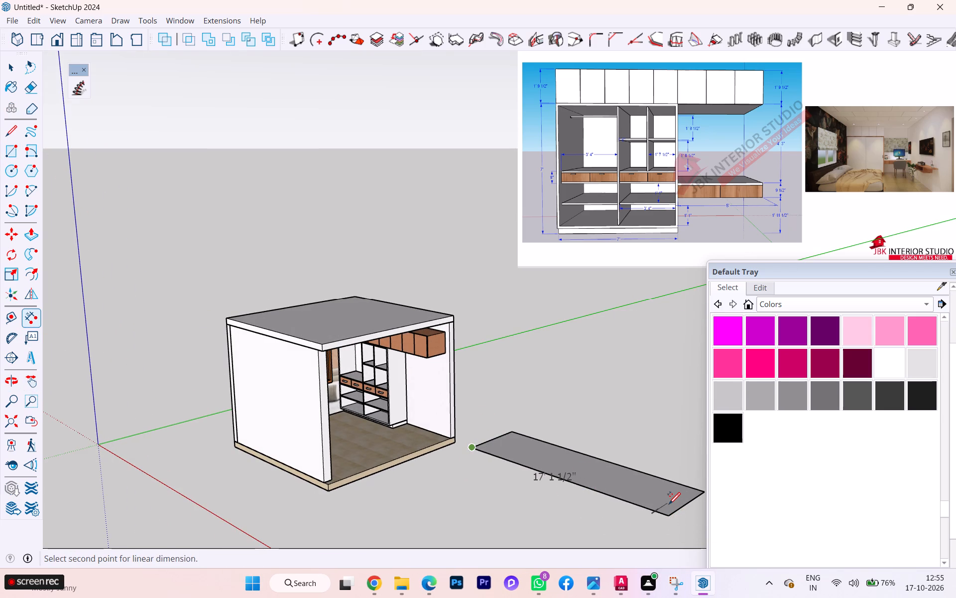
key("Escape")
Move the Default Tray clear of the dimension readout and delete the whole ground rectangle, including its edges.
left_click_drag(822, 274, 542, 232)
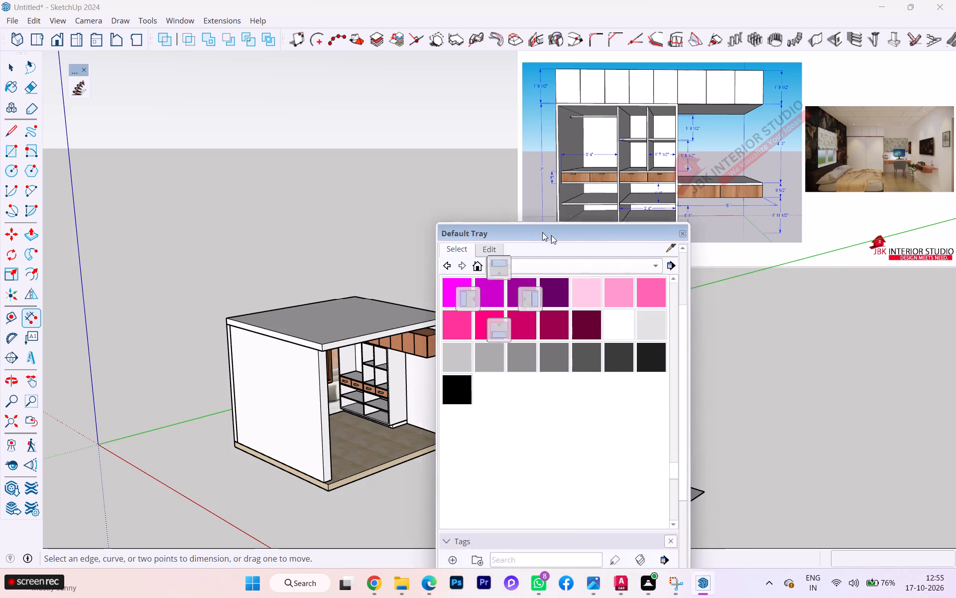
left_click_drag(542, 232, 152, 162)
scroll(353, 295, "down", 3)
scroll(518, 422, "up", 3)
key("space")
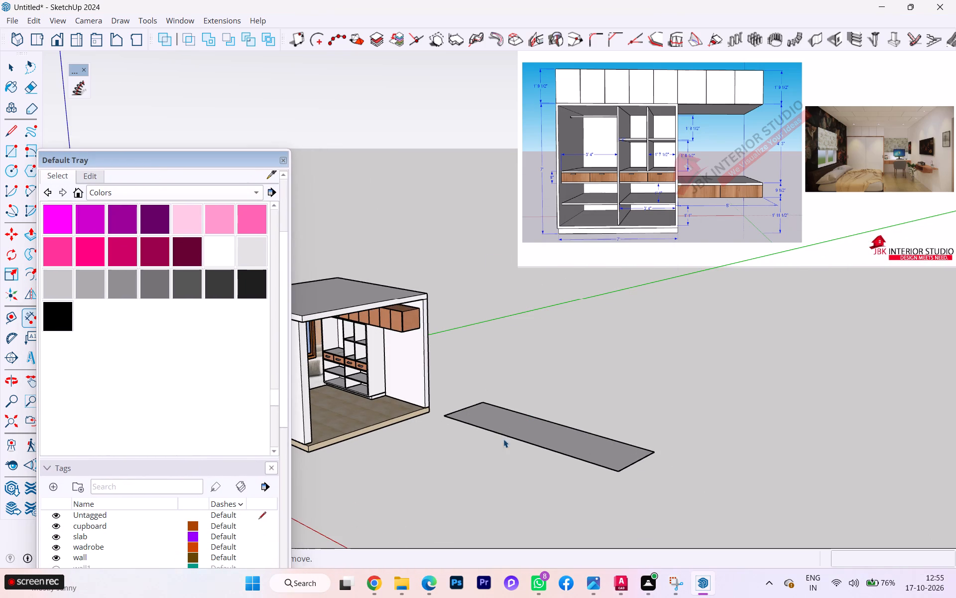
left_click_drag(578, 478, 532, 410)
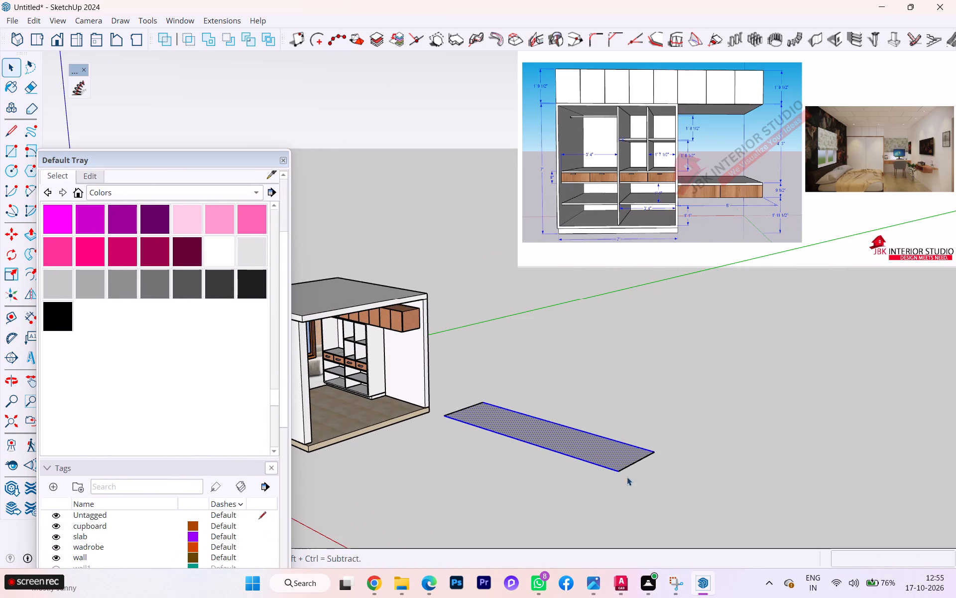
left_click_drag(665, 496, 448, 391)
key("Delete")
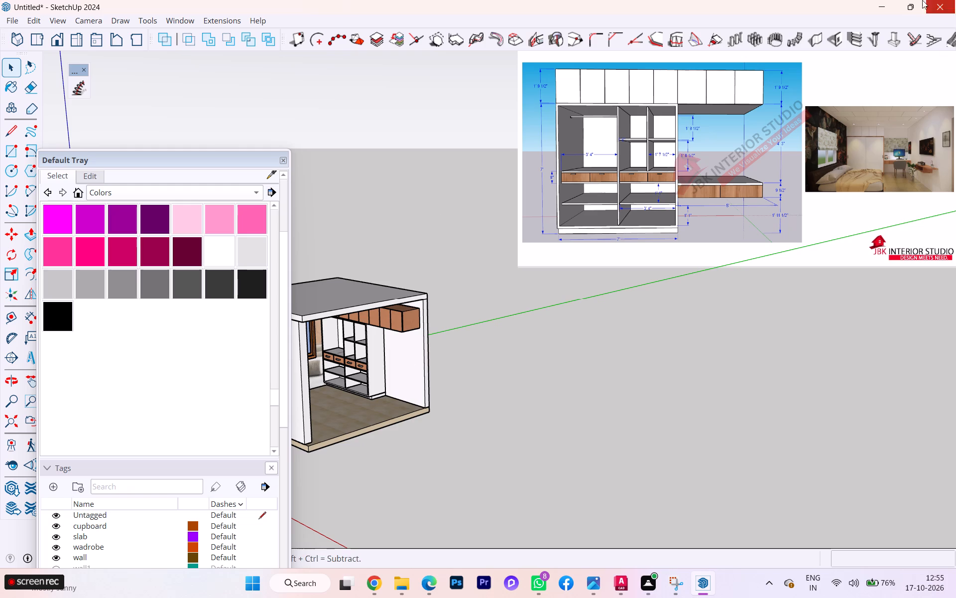
Draw a 5' by 14.50" rectangle on the ground outside the room and move the Default Tray clear of the room model.
left_click(11, 153)
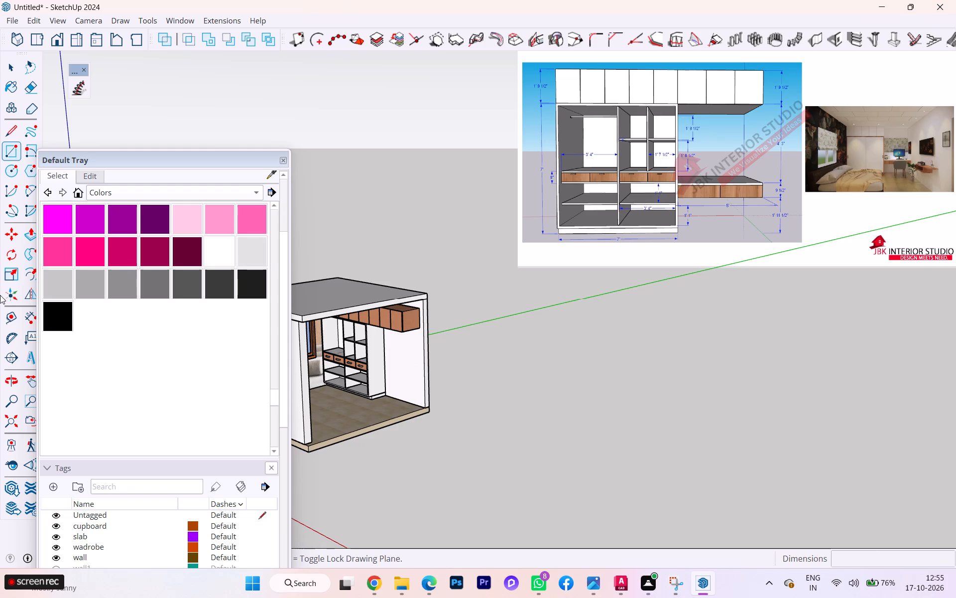
scroll(407, 440, "up", 3)
left_click(429, 425)
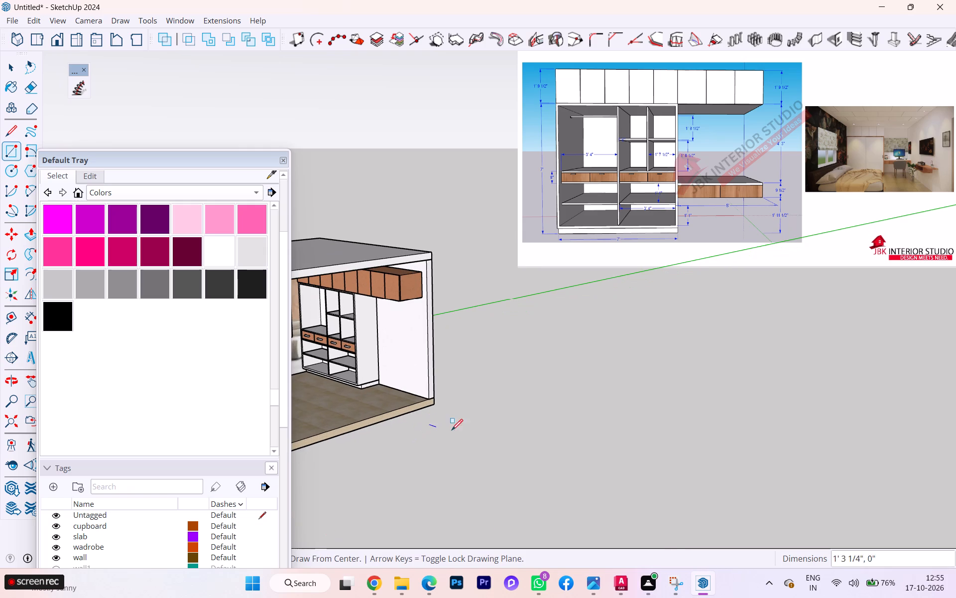
key("Escape")
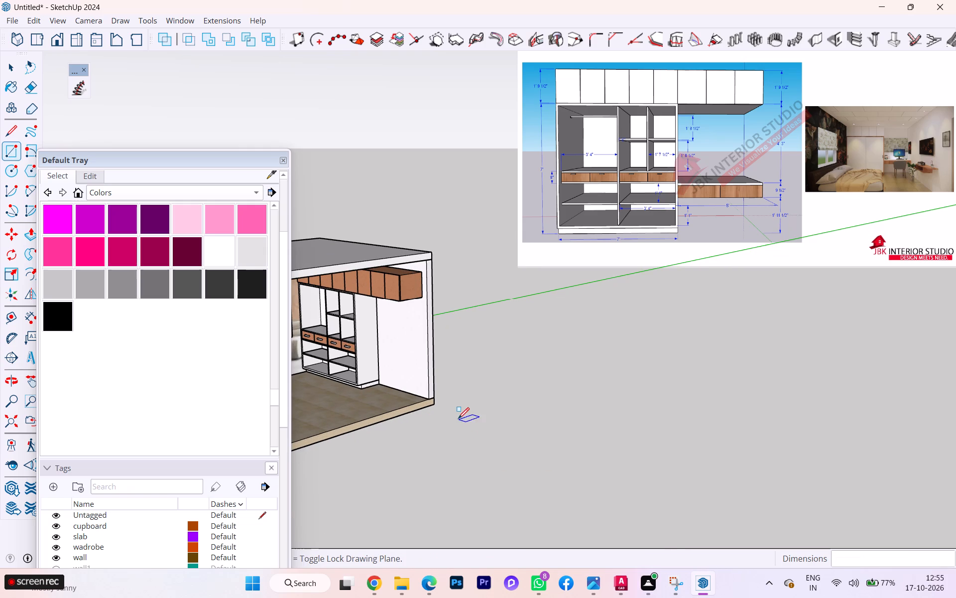
left_click(458, 418)
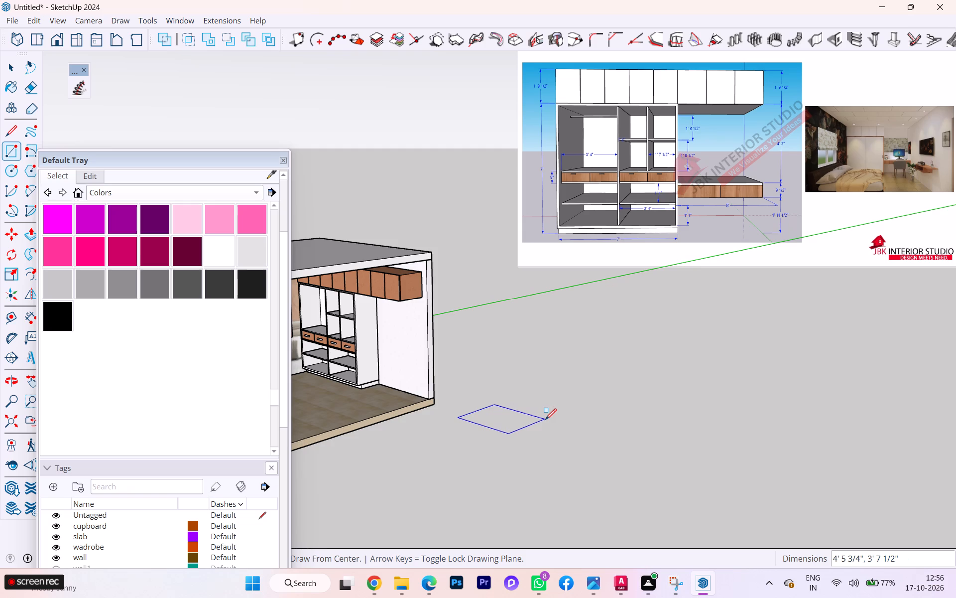
type("5'")
key("comma")
type("14")
type("'5")
key("shift+quotedbl")
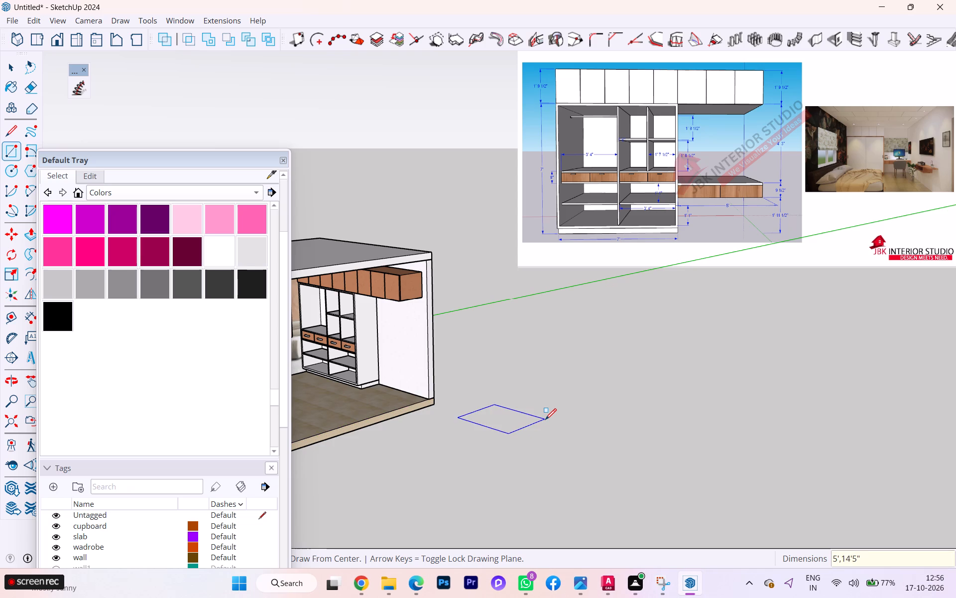
key("BackSpace")
key("BackSpace")
key("BackSpace")
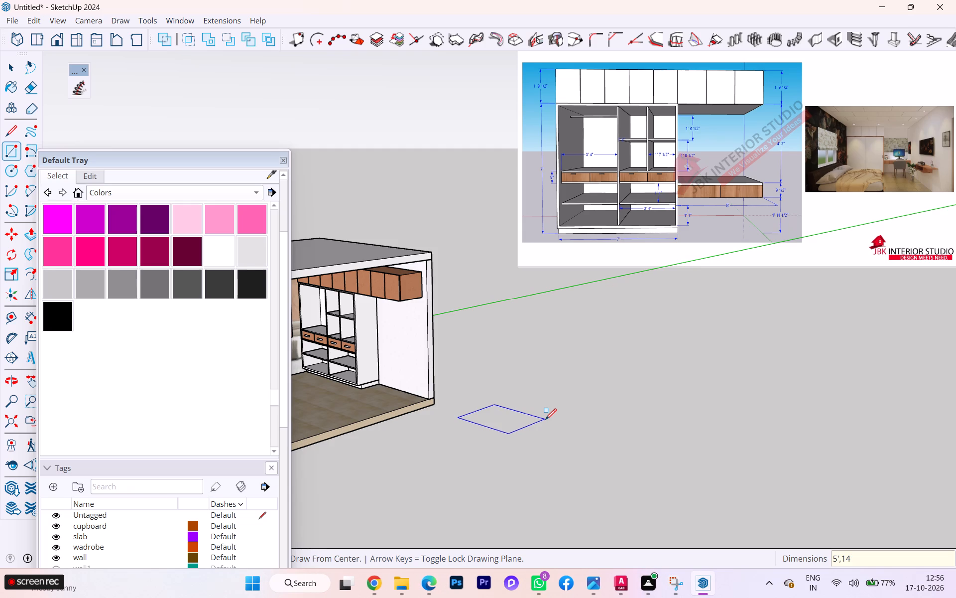
type(".50")
key("shift+quotedbl")
key("Return")
scroll(545, 420, "up", 1)
scroll(545, 420, "down", 2)
scroll(545, 420, "up", 2)
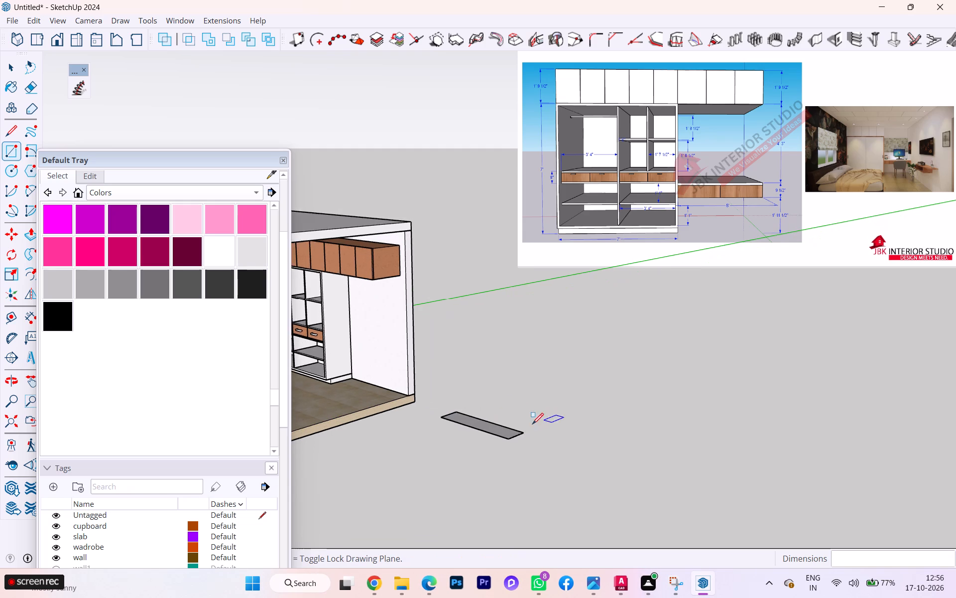
scroll(532, 424, "up", 1)
key("space")
left_click_drag(244, 160, 921, 214)
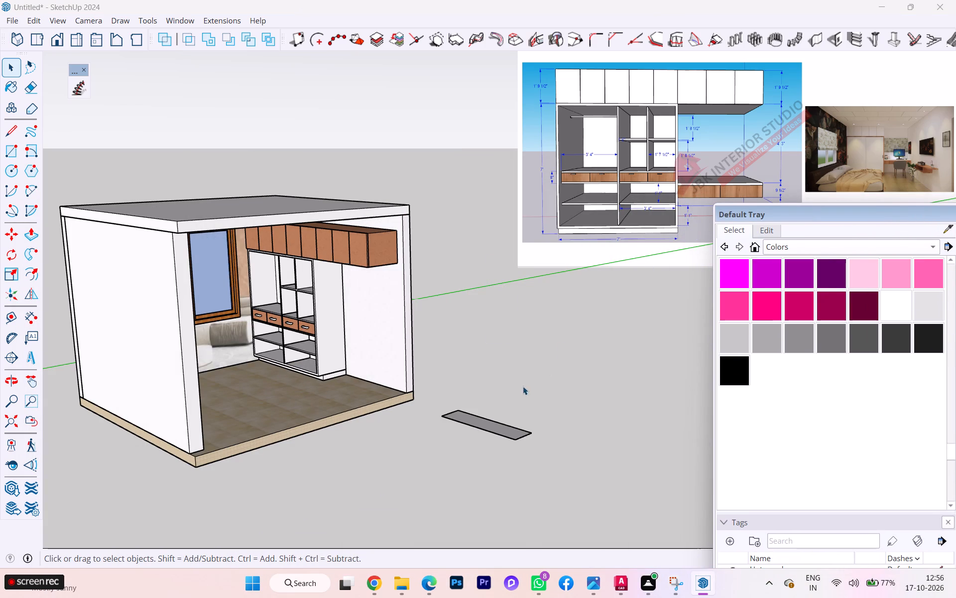
Extrude the 5' by 14.50" ground rectangle upward by 1.6" with Push/Pull to form the table-top slab.
scroll(521, 387, "up", 1)
scroll(474, 440, "up", 2)
scroll(482, 436, "down", 1)
middle_click_drag(482, 436, 457, 462)
scroll(498, 430, "up", 4)
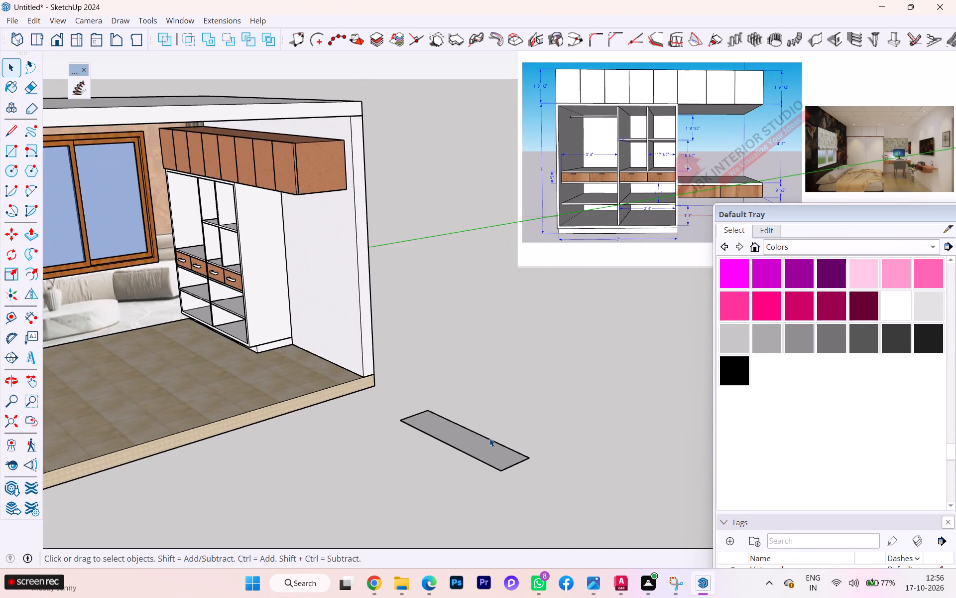
scroll(489, 438, "up", 2)
double_click(488, 451)
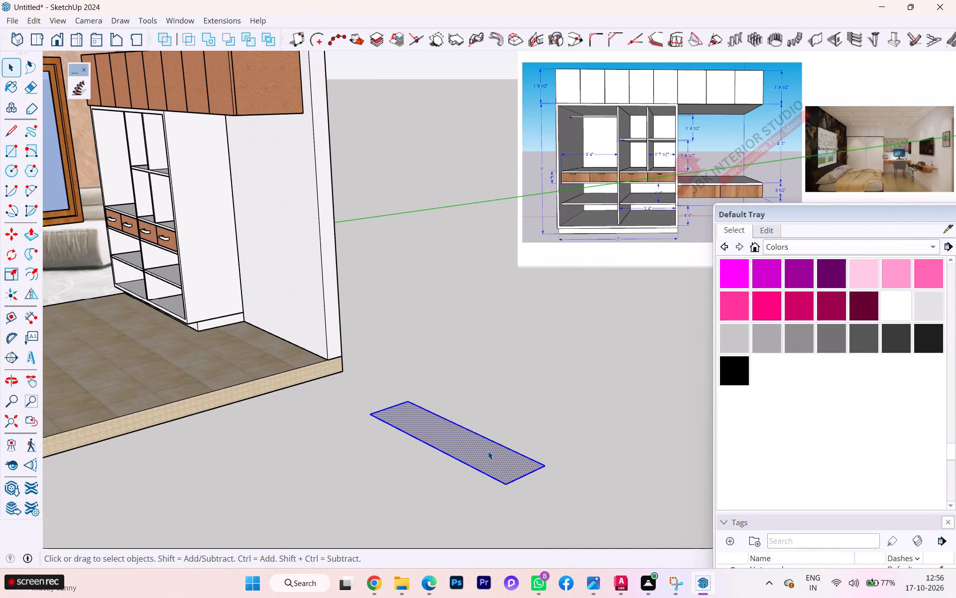
scroll(488, 451, "up", 1)
scroll(488, 451, "down", 1)
key("p")
left_click(487, 453)
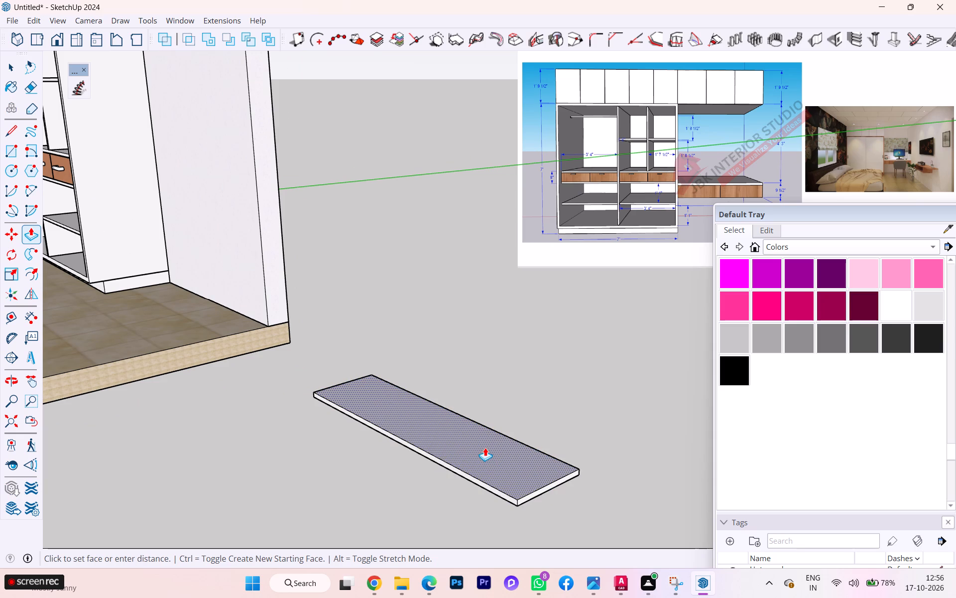
key("1")
type(".6")
key("Return")
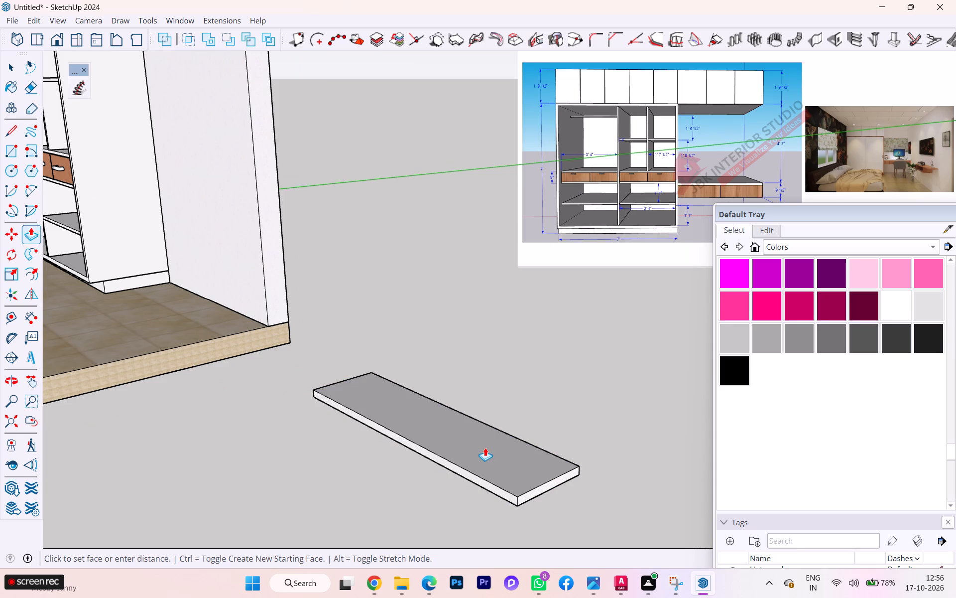
Select all the slab's connected faces and edges and make them a group.
key("space")
left_click(556, 436)
triple_click(503, 464)
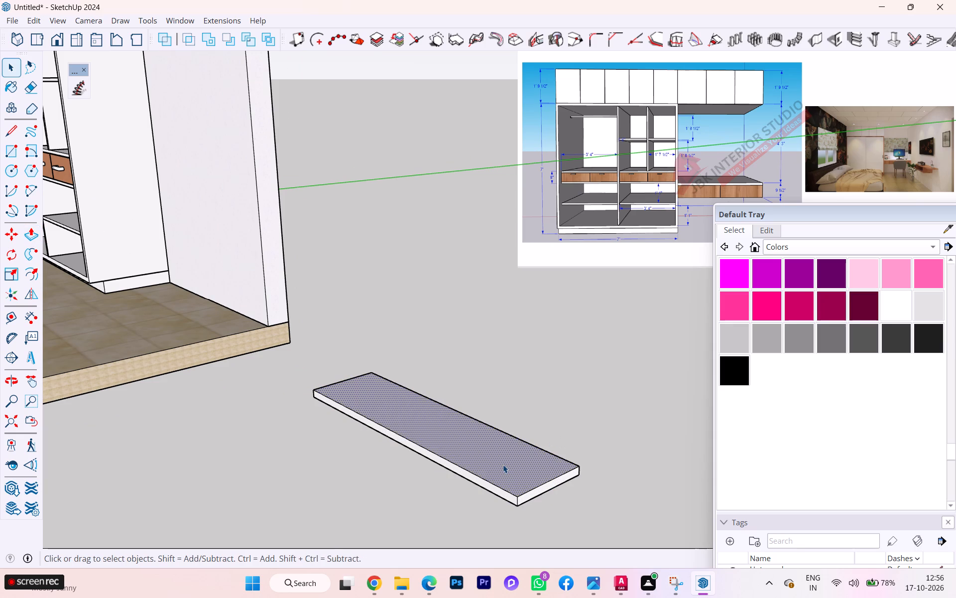
left_click(503, 464)
right_click(503, 464)
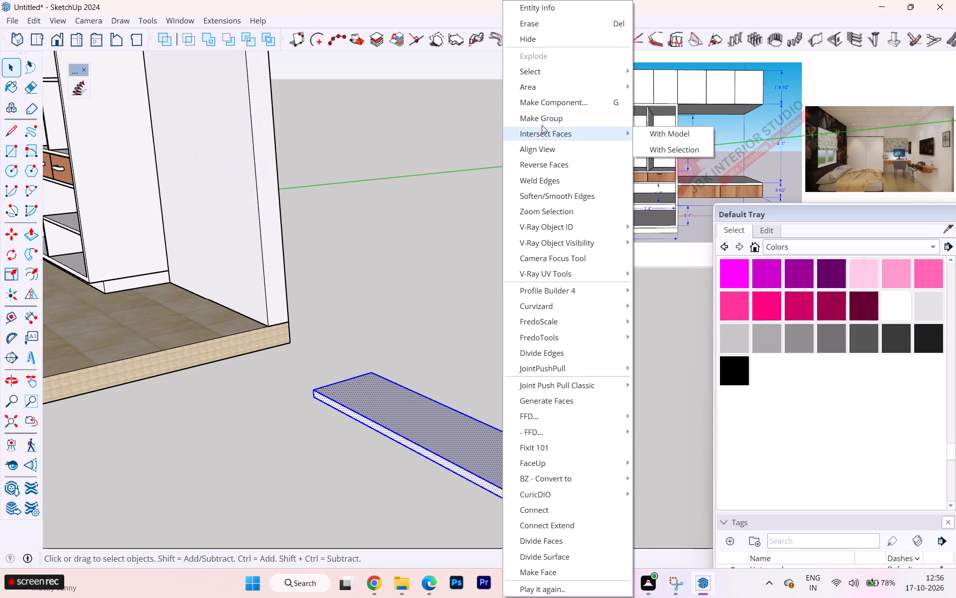
left_click(544, 118)
left_click(473, 364)
Move the Default Tray clear of the table's lower dimensions in the reference drawing.
scroll(414, 385, "down", 1)
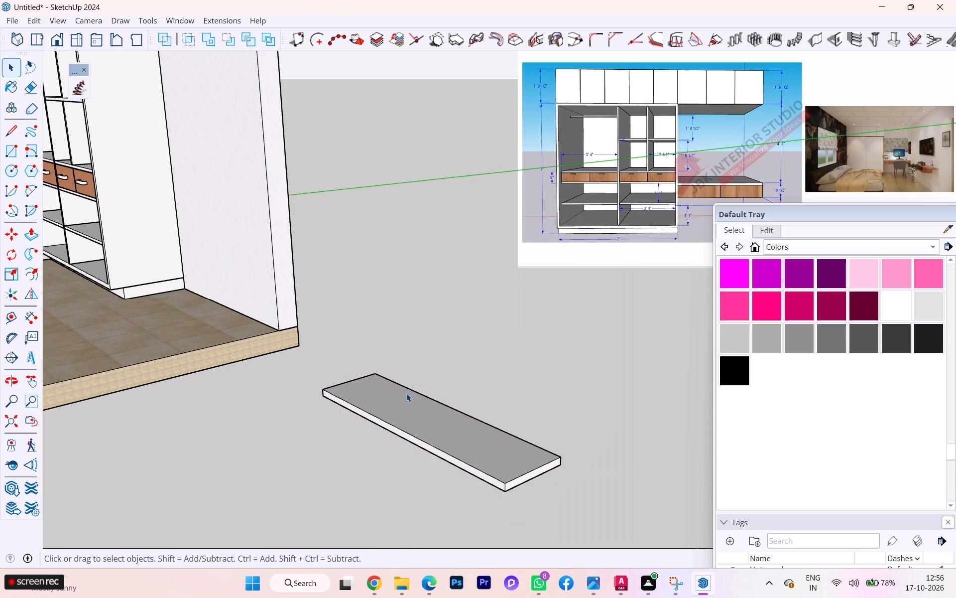
middle_click_drag(406, 393, 485, 375)
scroll(346, 383, "down", 3)
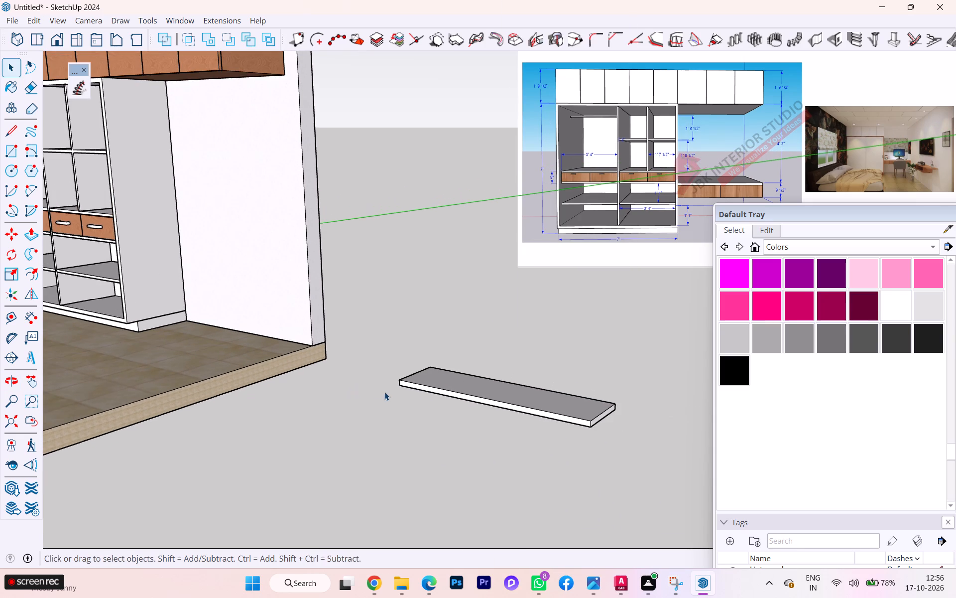
scroll(387, 393, "down", 1)
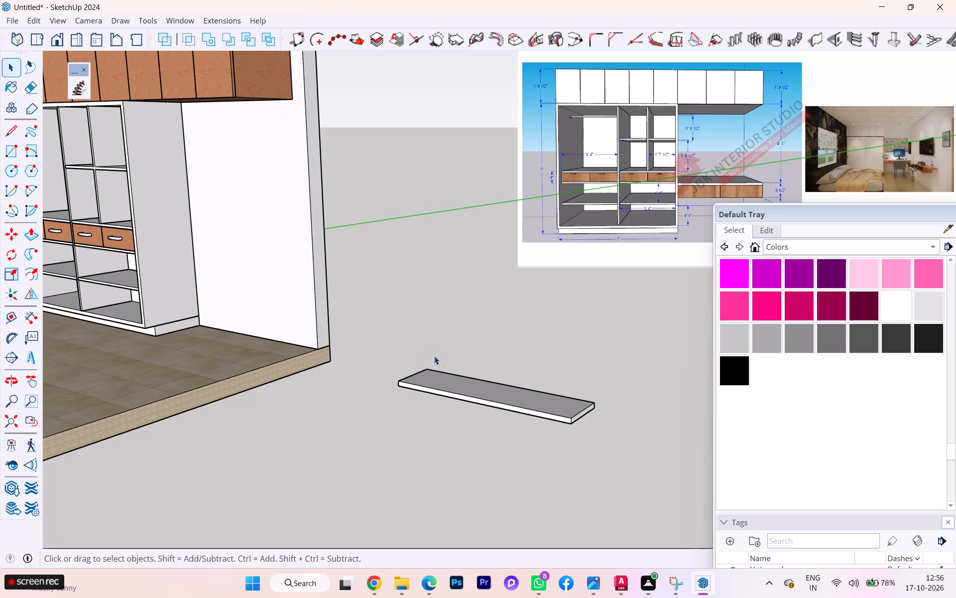
scroll(294, 364, "up", 1)
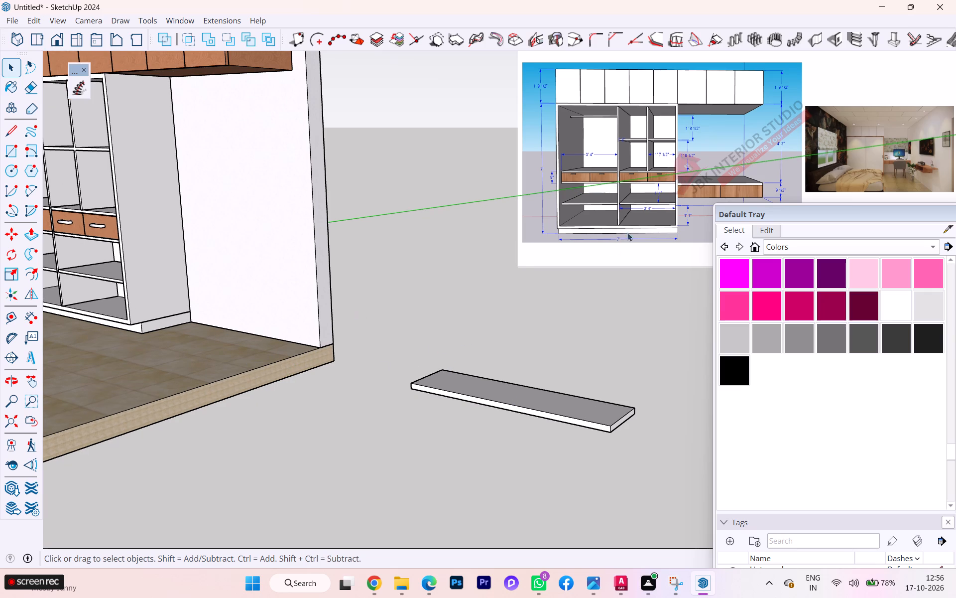
scroll(567, 224, "down", 1)
scroll(762, 164, "down", 1)
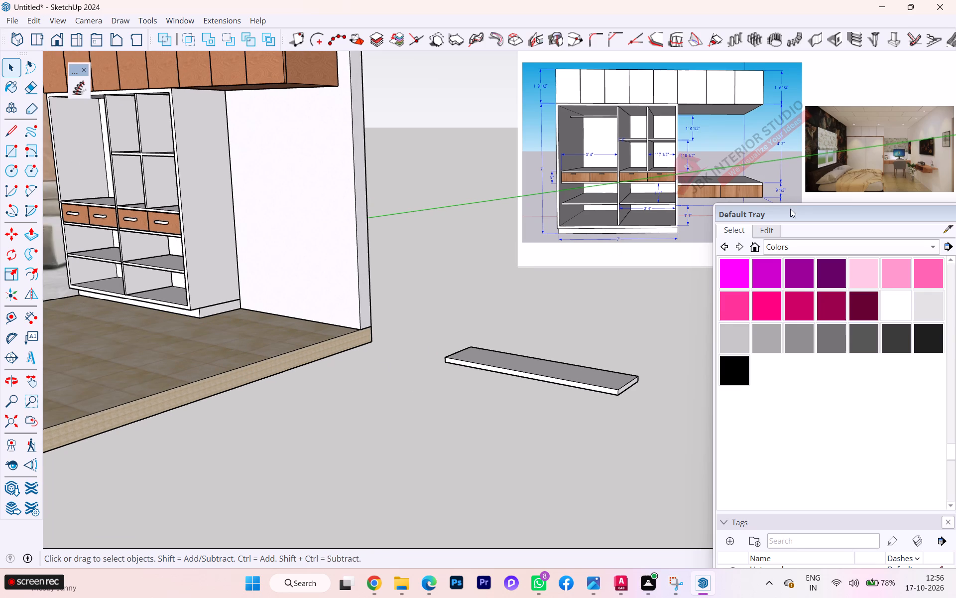
left_click_drag(789, 212, 792, 244)
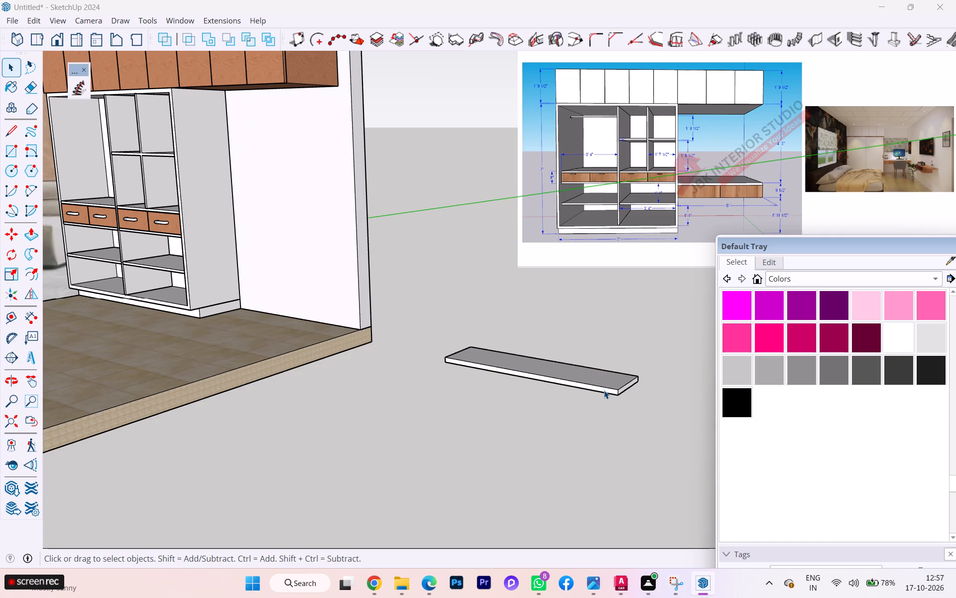
Open the slab group and draw a line across its underside from the long edge's midpoint to the opposite edge.
scroll(636, 384, "up", 3)
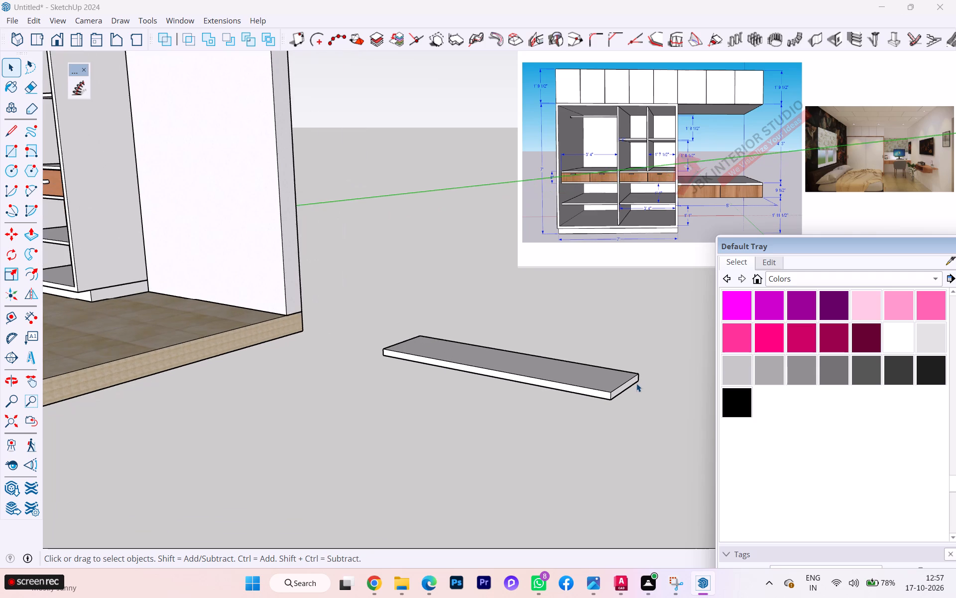
scroll(636, 383, "up", 3)
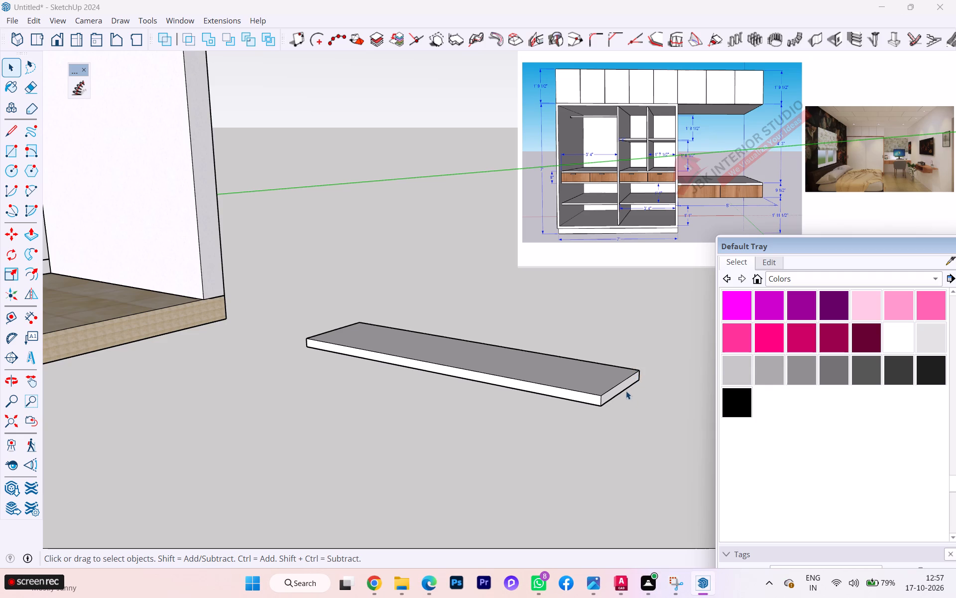
middle_click_drag(581, 368, 593, 346)
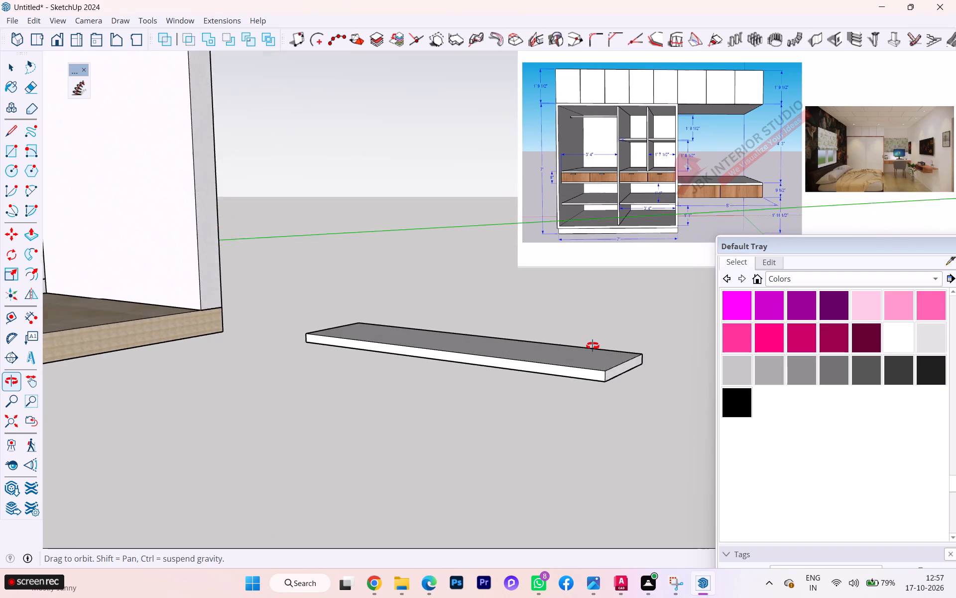
middle_click_drag(593, 346, 602, 350)
scroll(603, 351, "down", 5)
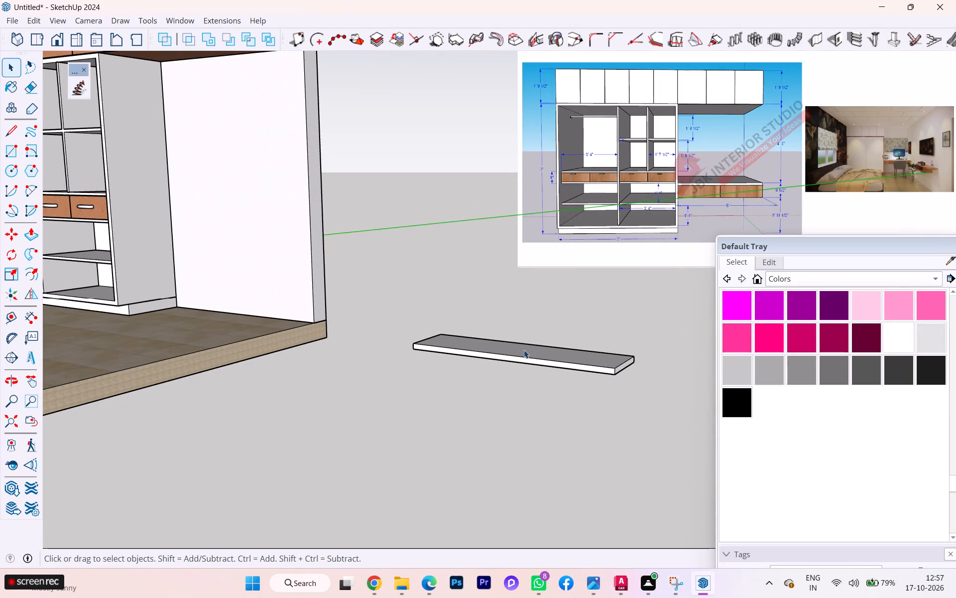
middle_click_drag(521, 355, 523, 286)
middle_click_drag(510, 303, 505, 260)
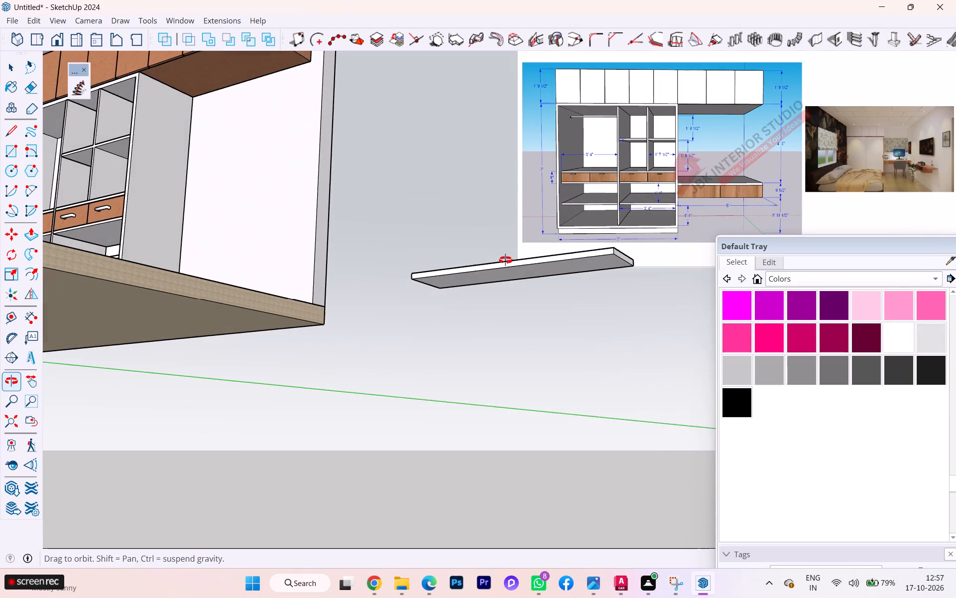
middle_click_drag(505, 260, 504, 258)
left_click(495, 274)
triple_click(493, 276)
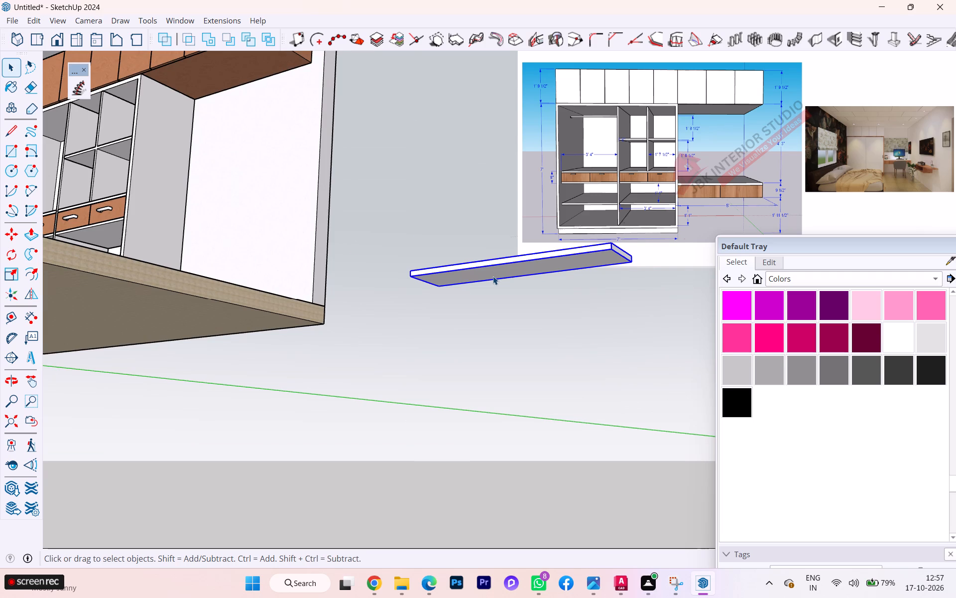
double_click(492, 276)
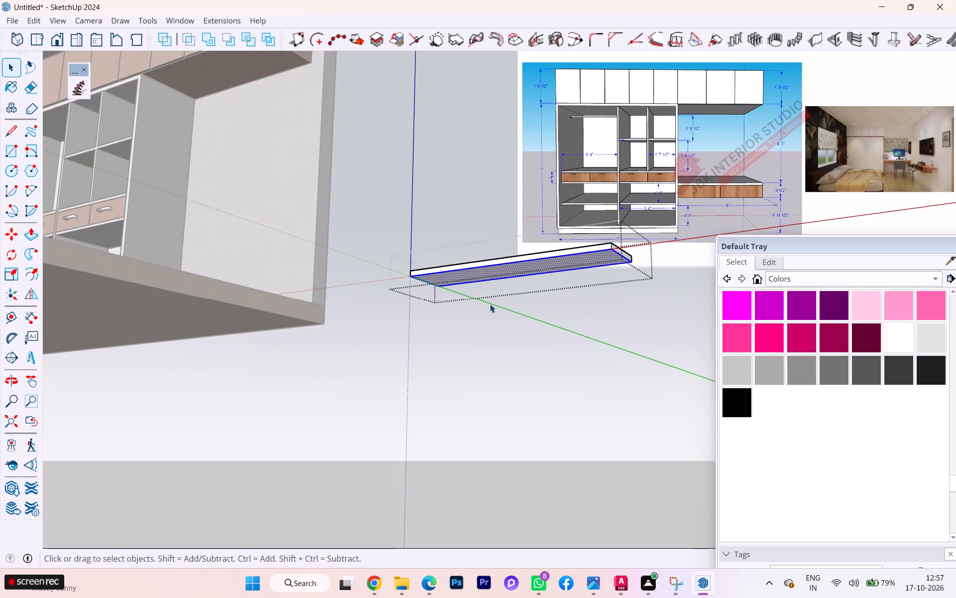
scroll(516, 272, "up", 8)
scroll(519, 264, "down", 2)
scroll(519, 263, "up", 4)
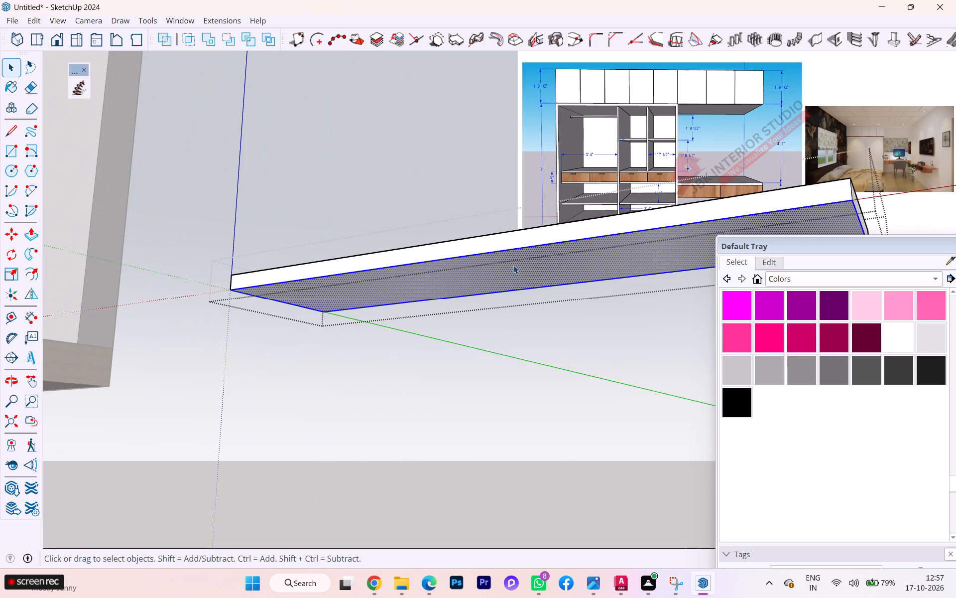
key("l")
key("Return")
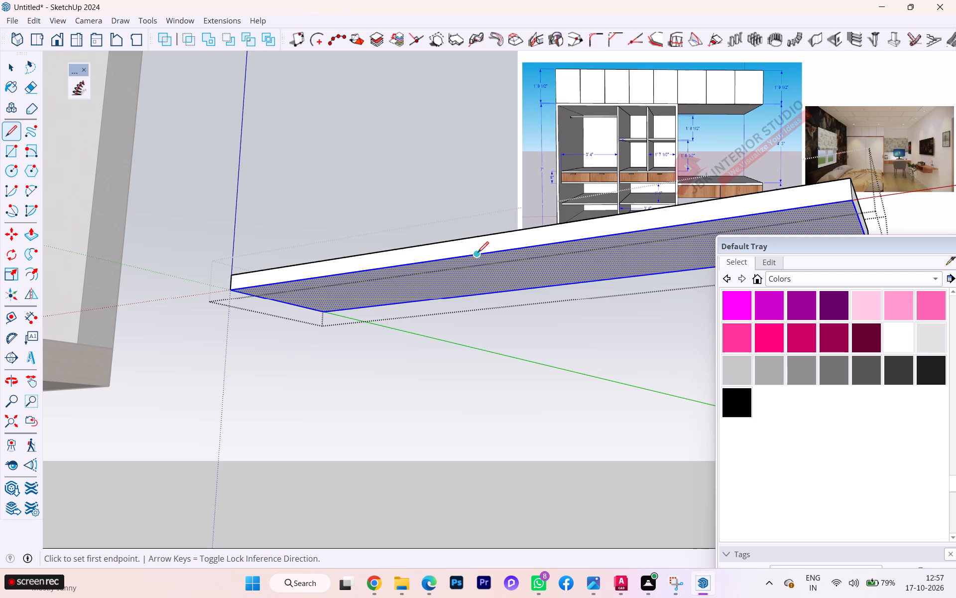
left_click(474, 254)
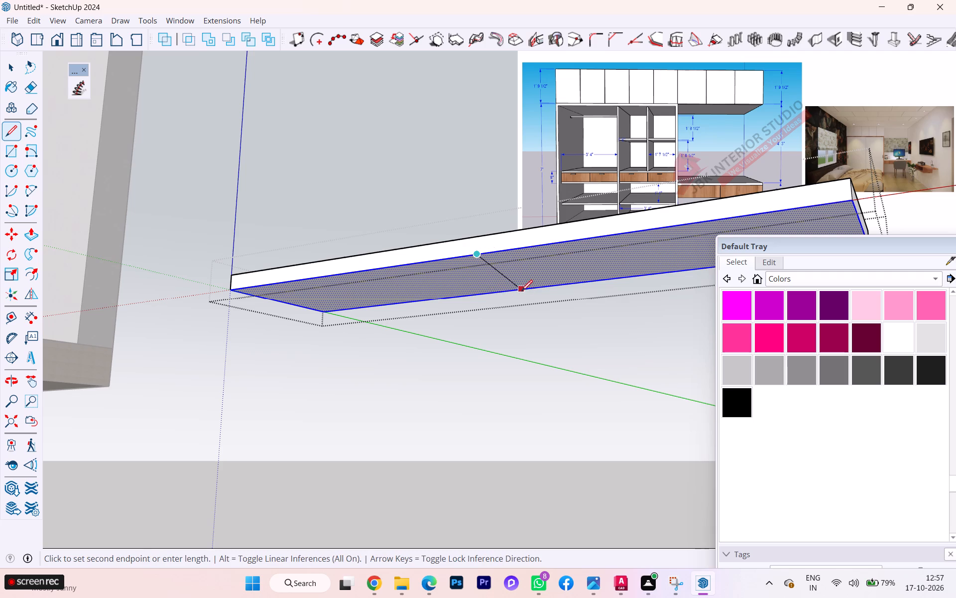
left_click(550, 289)
key("space")
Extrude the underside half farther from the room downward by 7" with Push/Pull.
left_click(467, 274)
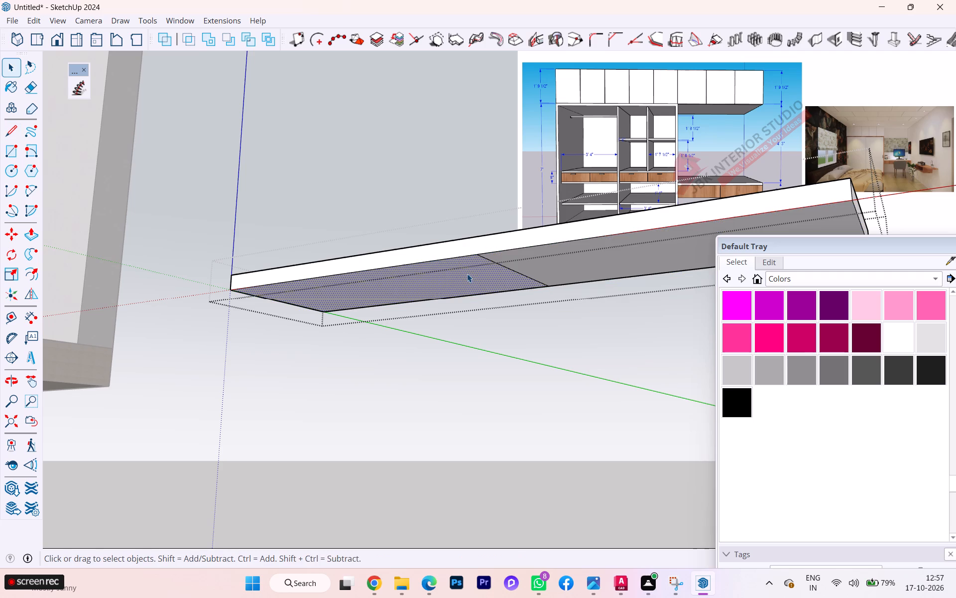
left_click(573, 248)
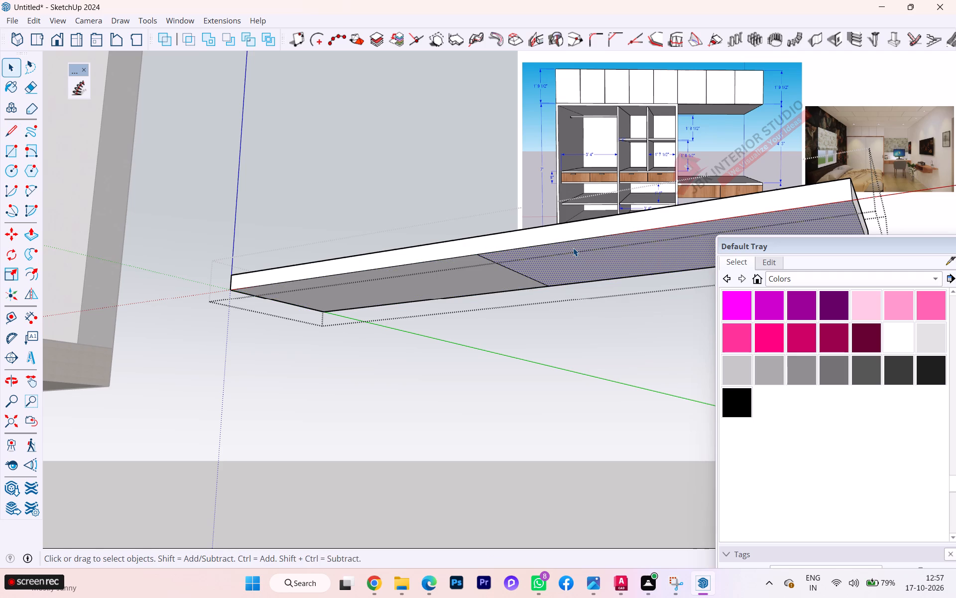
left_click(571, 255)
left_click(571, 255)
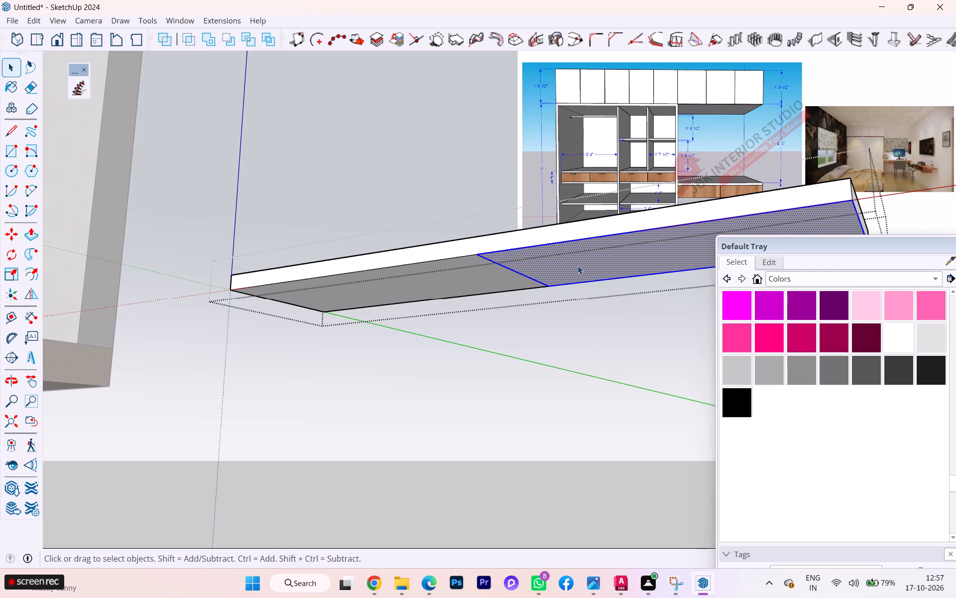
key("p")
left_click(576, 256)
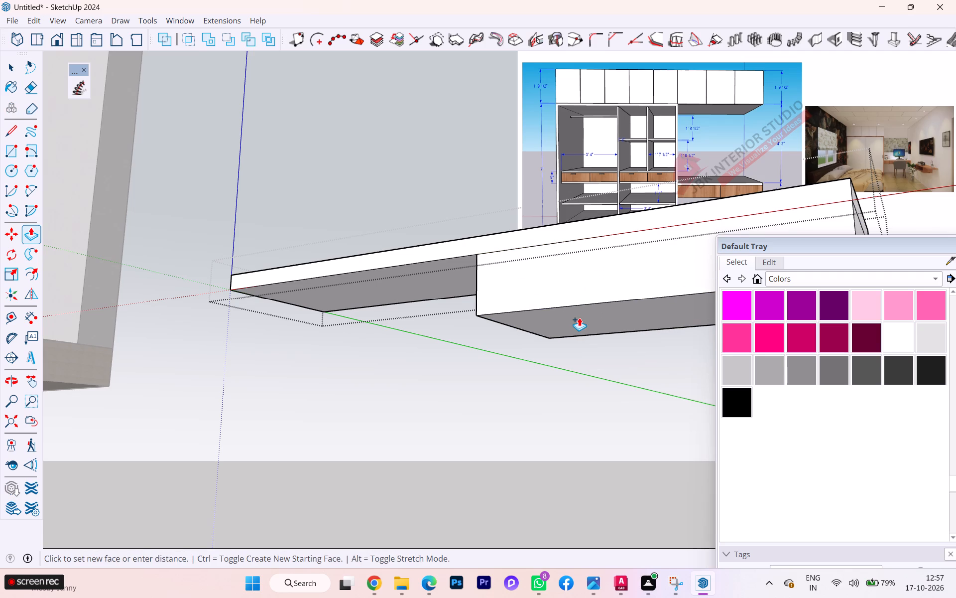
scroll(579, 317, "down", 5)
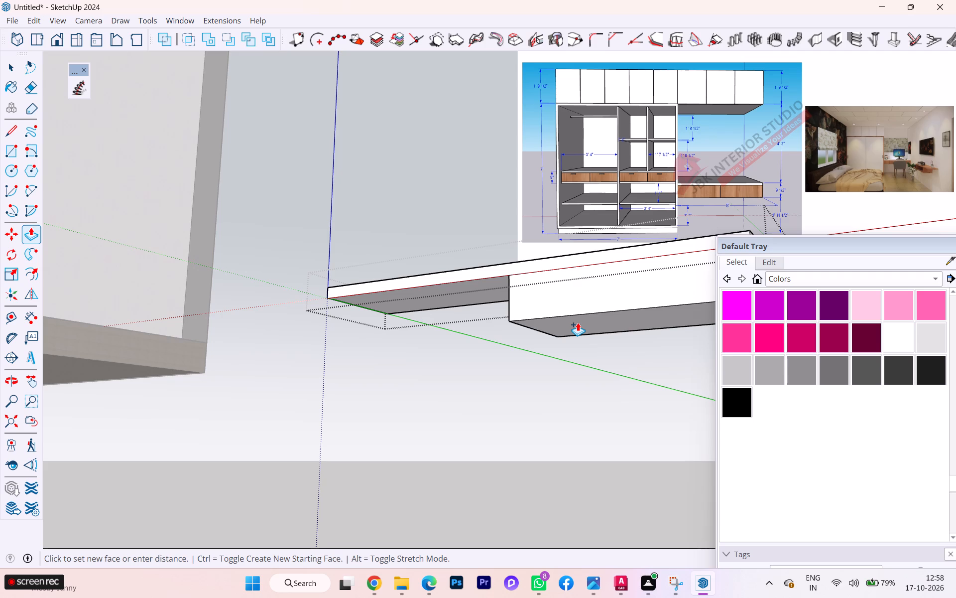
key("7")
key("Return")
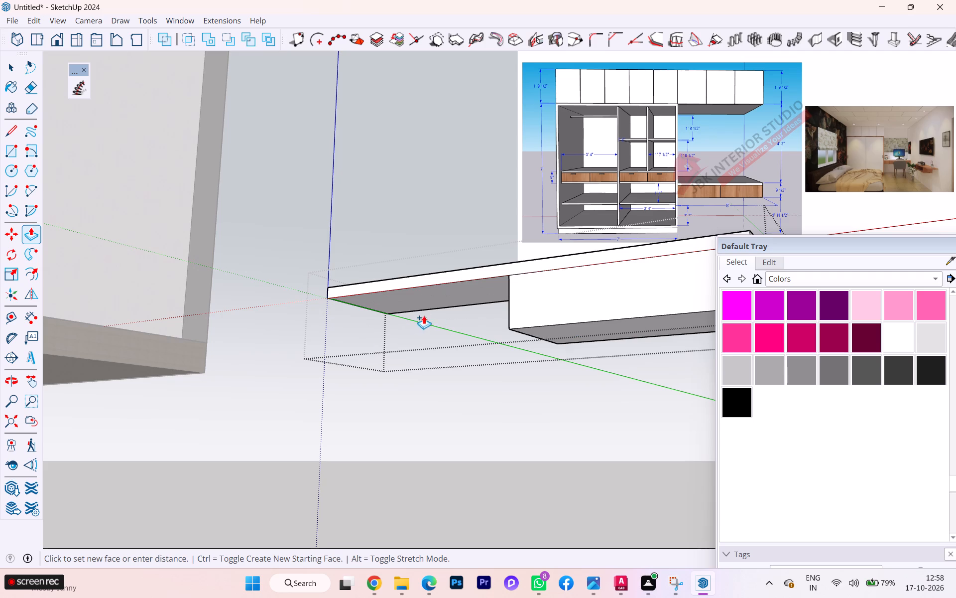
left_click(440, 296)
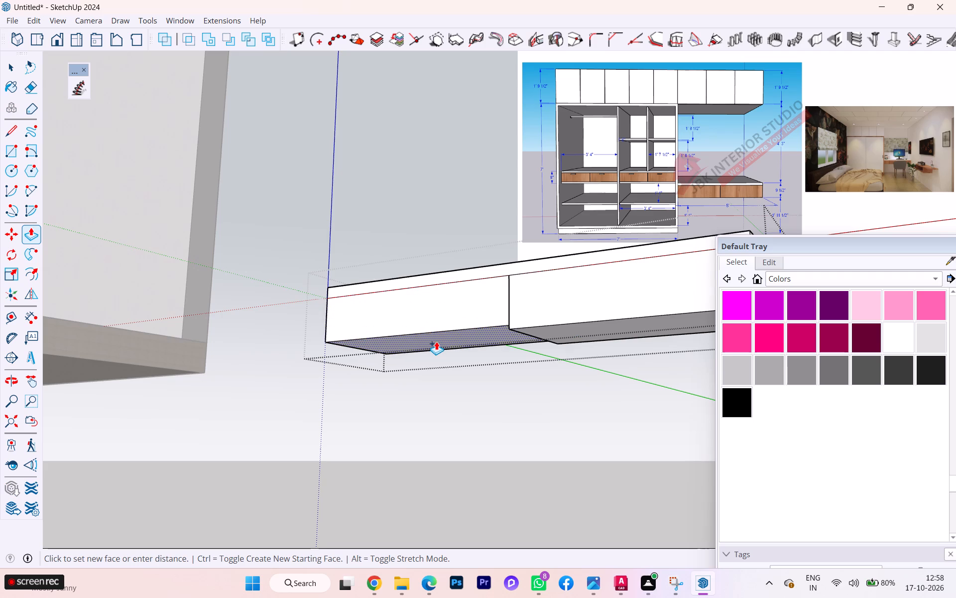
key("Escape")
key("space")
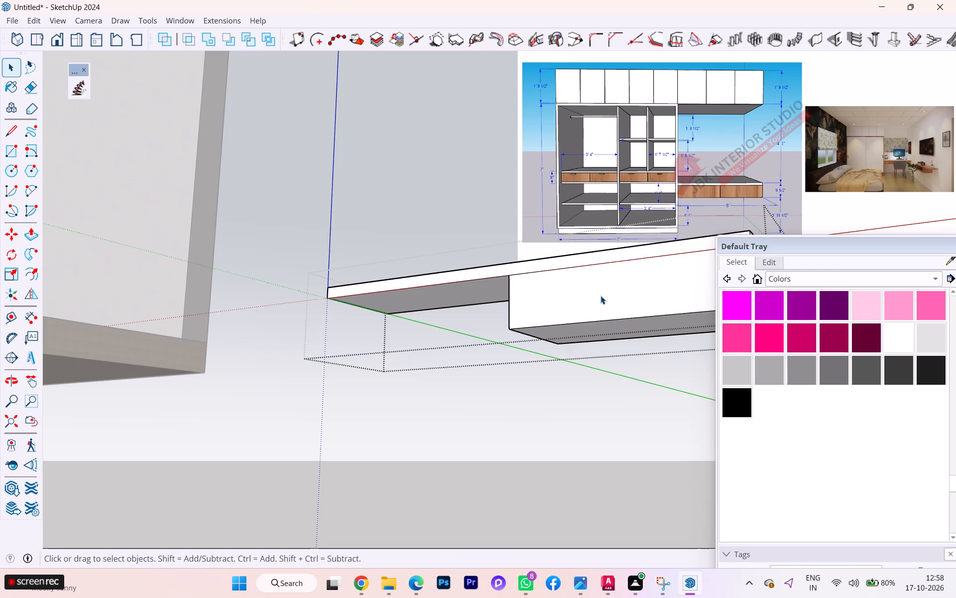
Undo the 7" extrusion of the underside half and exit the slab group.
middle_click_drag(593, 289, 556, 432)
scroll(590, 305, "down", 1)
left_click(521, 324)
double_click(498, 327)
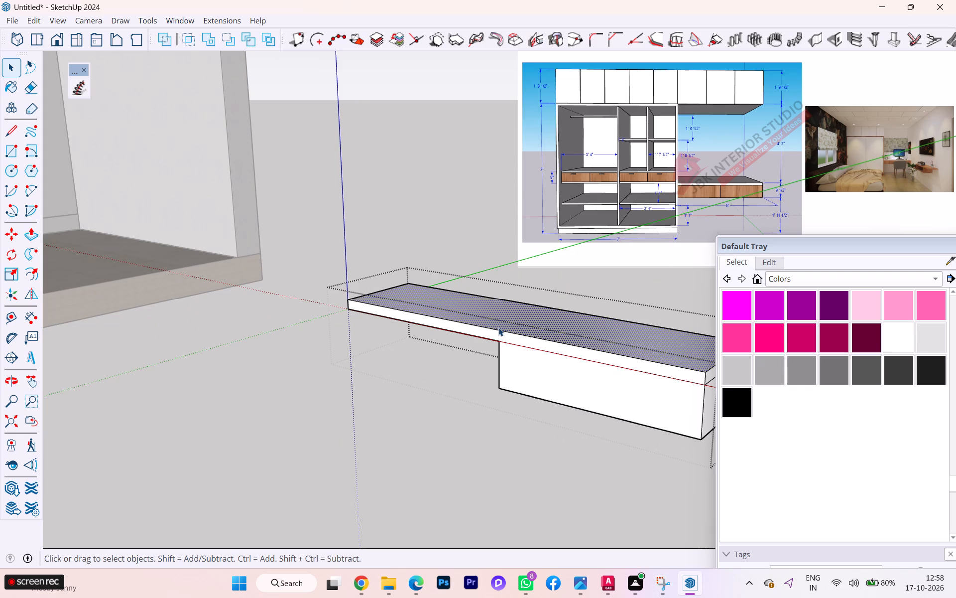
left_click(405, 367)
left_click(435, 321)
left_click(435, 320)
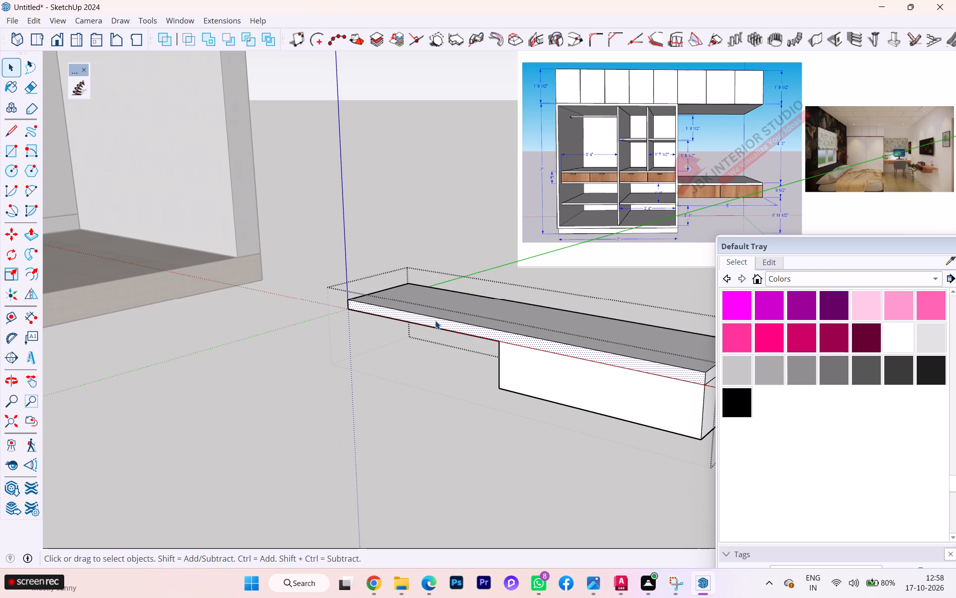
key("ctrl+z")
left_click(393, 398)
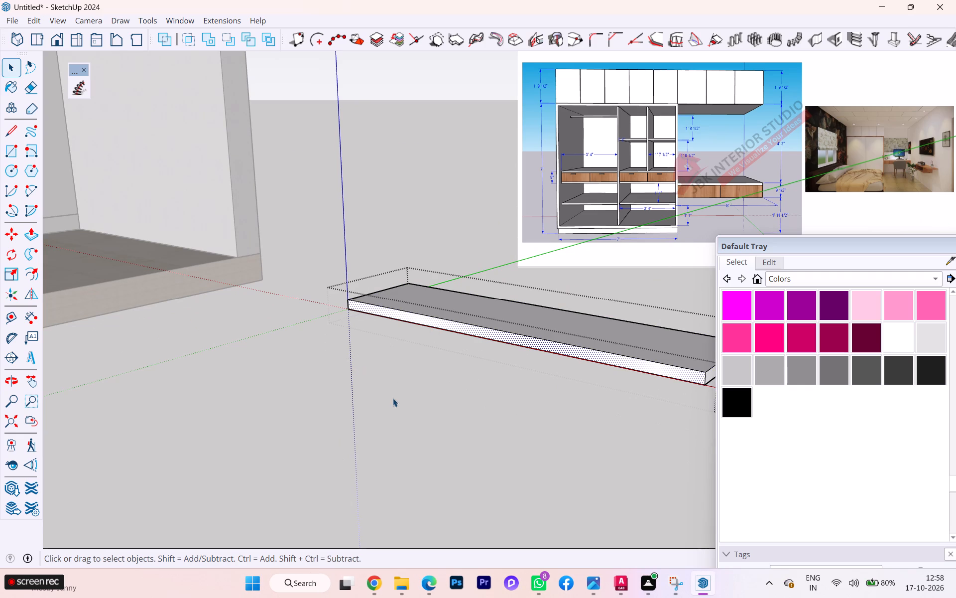
Copy the underside half farther from the room inside the slab group and paste it in place outside the group.
middle_click_drag(623, 350, 610, 207)
left_click(581, 217)
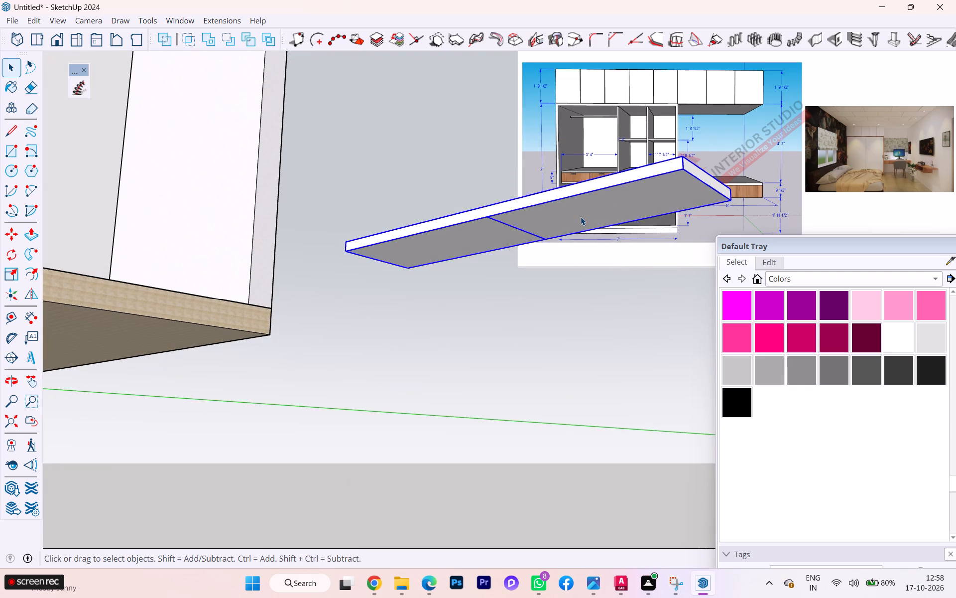
double_click(569, 218)
left_click(565, 214)
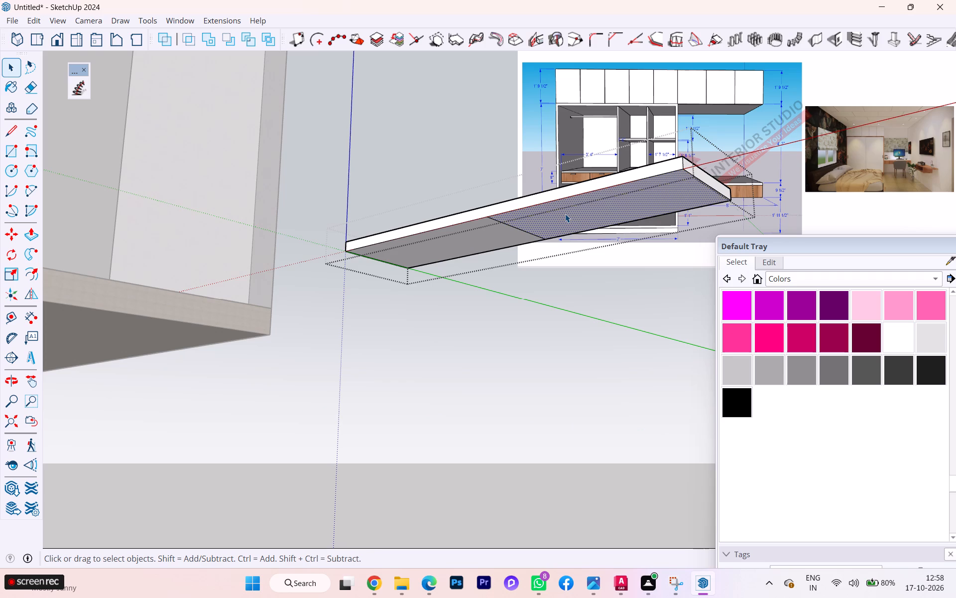
double_click(565, 214)
key("ctrl+c")
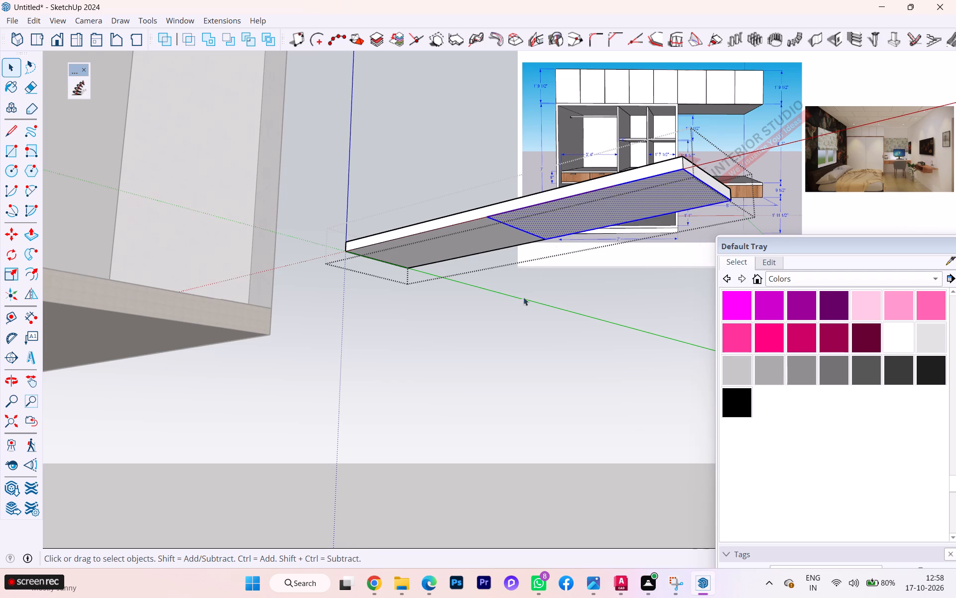
left_click(471, 340)
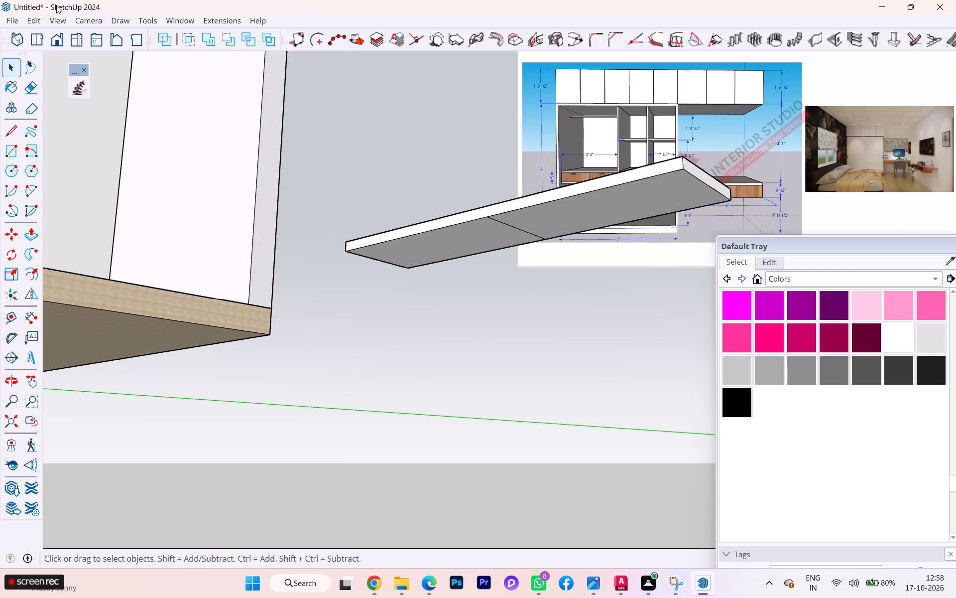
left_click(394, 324)
middle_click_drag(442, 277, 485, 465)
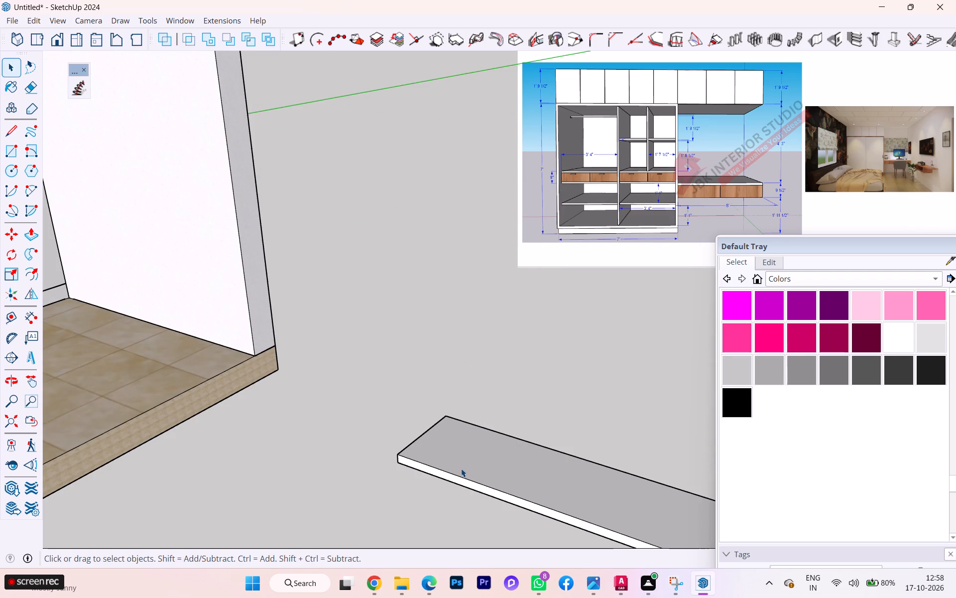
left_click(461, 469)
scroll(276, 244, "down", 2)
scroll(408, 403, "down", 1)
middle_click_drag(445, 428, 445, 163)
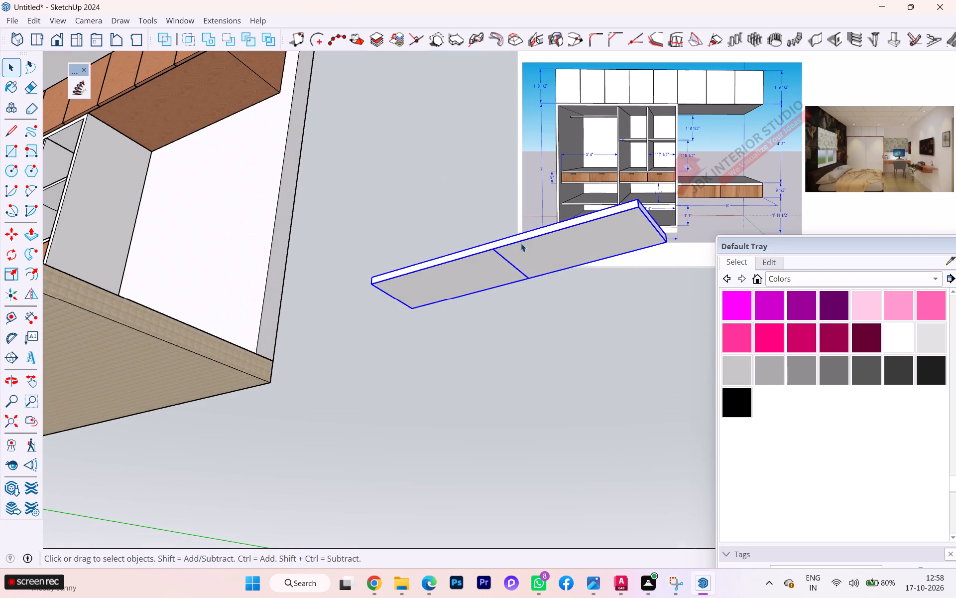
scroll(527, 238, "up", 1)
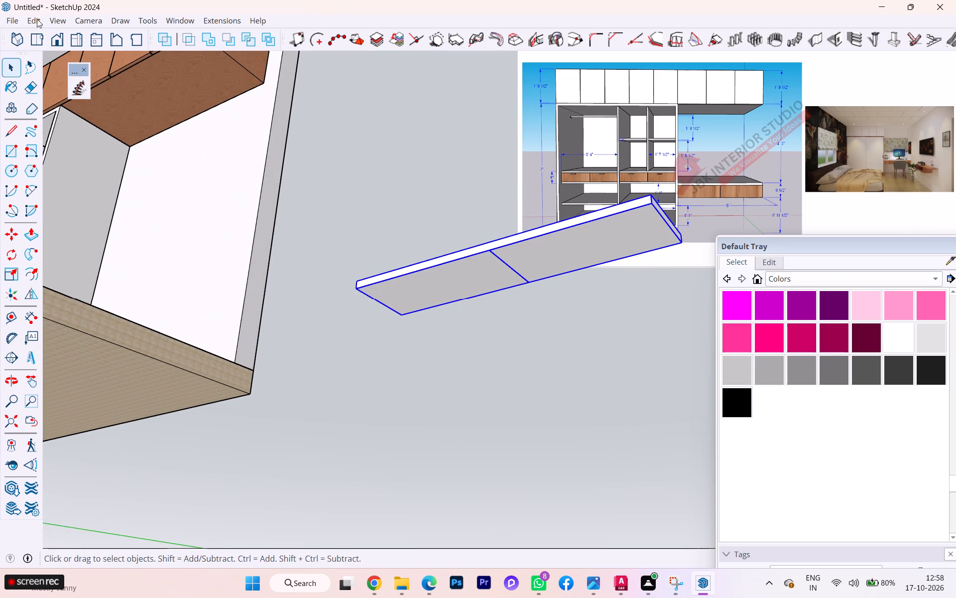
left_click(37, 19)
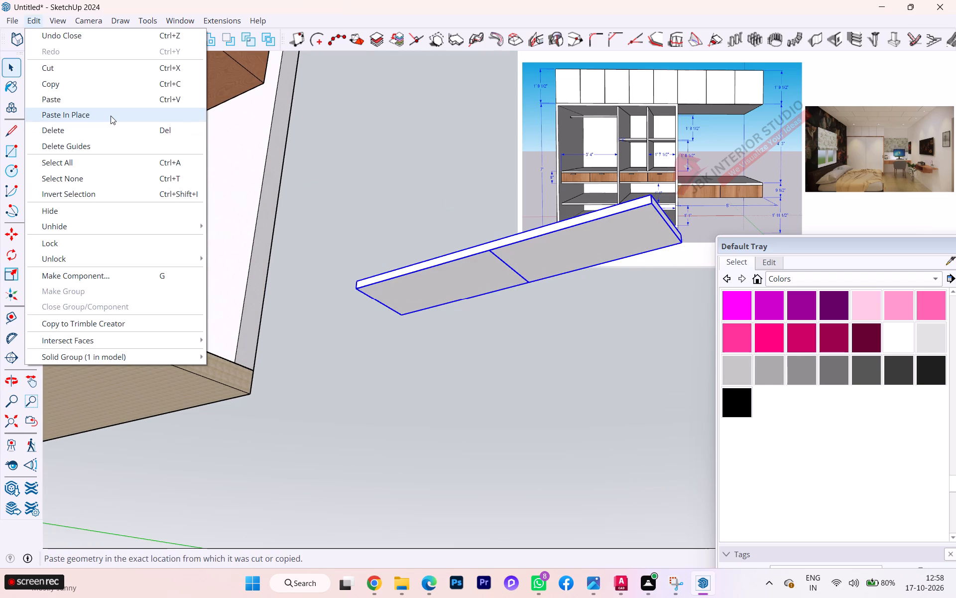
left_click(111, 116)
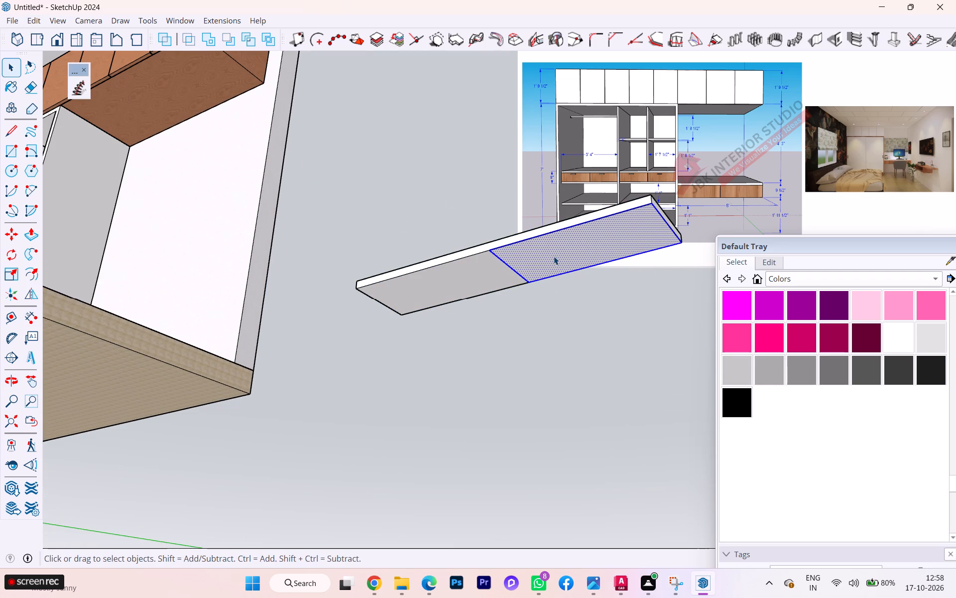
Extrude the pasted face downward by 7" with Push/Pull to form the drawer box under the slab.
key("p")
left_click(554, 253)
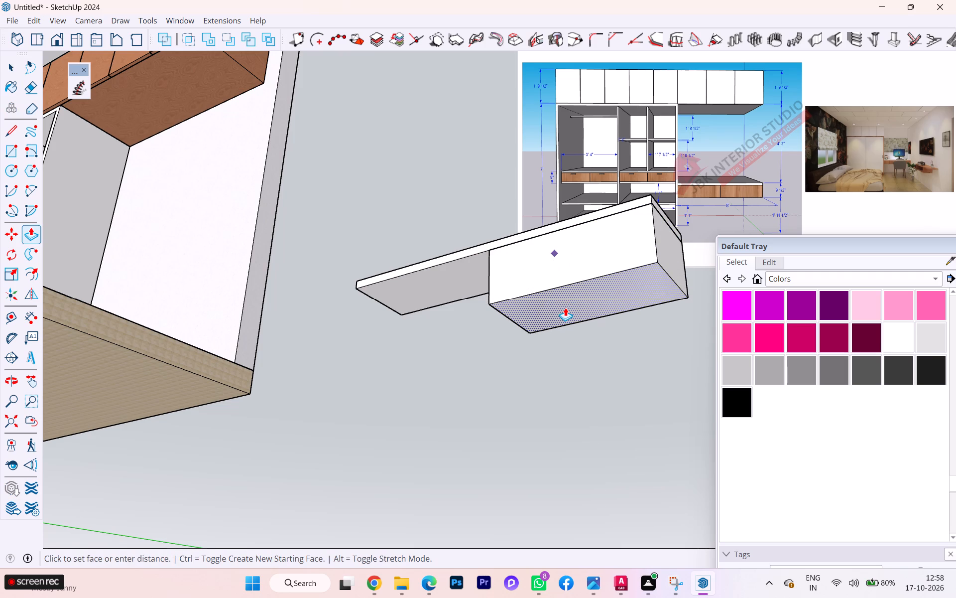
key("7")
key("Return")
key("space")
Measure the overall height from the drawer box's bottom corner to the slab's top corner with the Dimension tool.
middle_click_drag(574, 286, 566, 471)
scroll(574, 286, "down", 1)
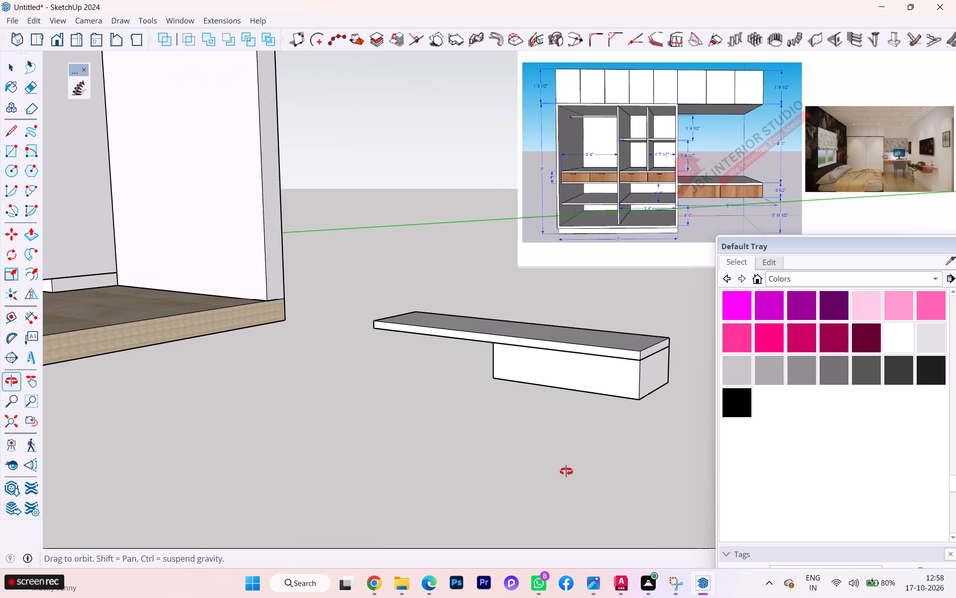
middle_click_drag(566, 471, 565, 471)
left_click(32, 377)
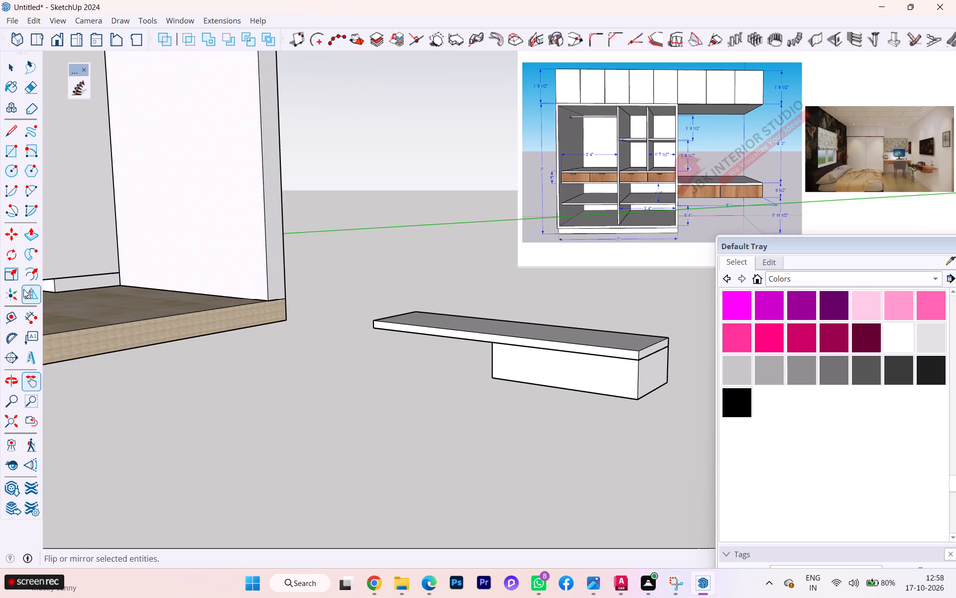
left_click(32, 316)
left_click(635, 404)
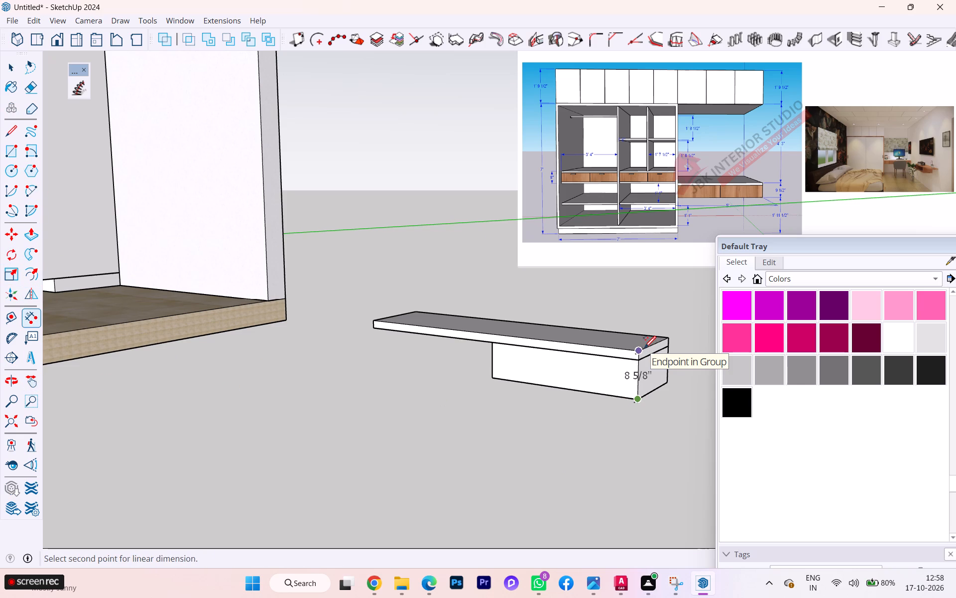
left_click(644, 347)
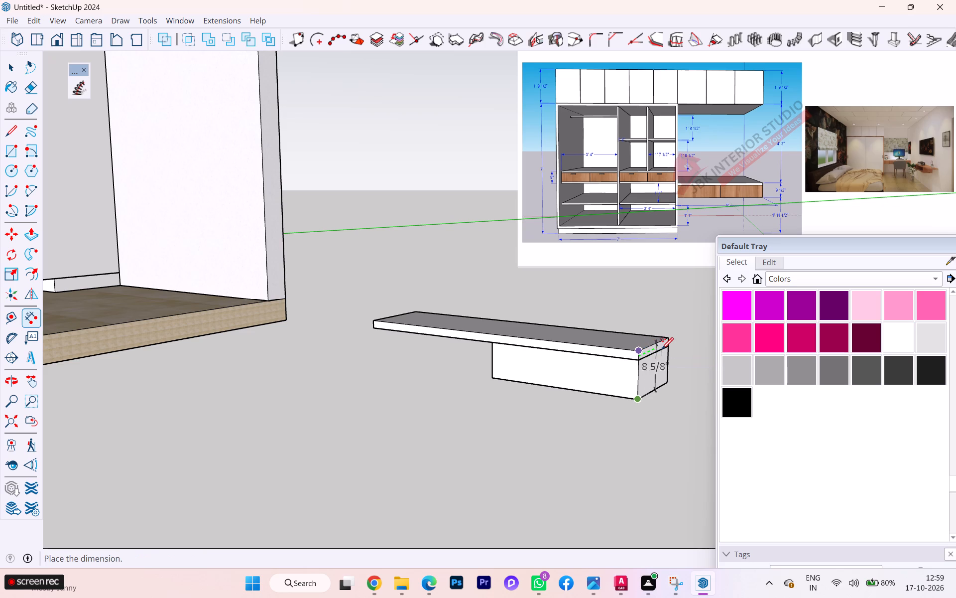
key("Escape")
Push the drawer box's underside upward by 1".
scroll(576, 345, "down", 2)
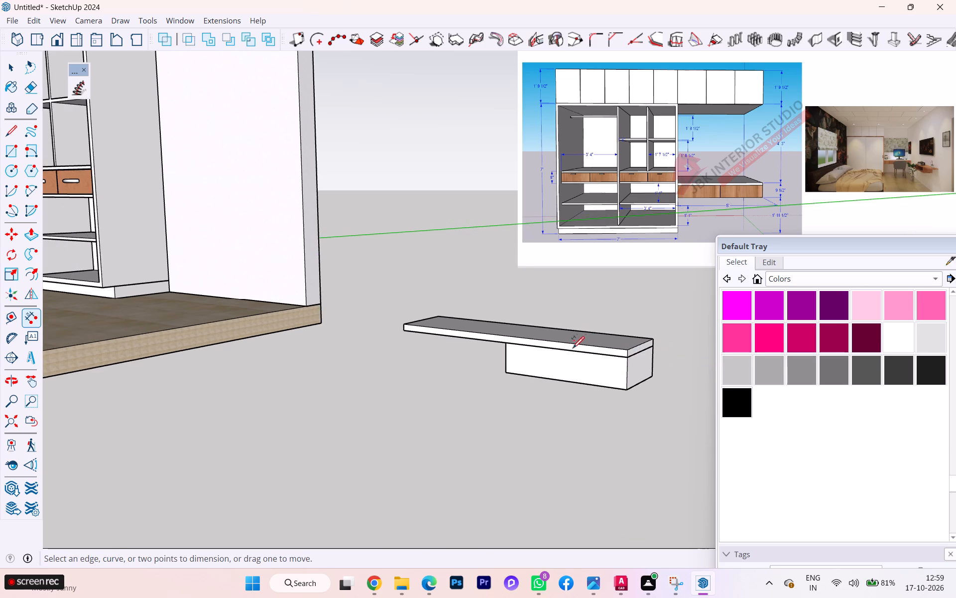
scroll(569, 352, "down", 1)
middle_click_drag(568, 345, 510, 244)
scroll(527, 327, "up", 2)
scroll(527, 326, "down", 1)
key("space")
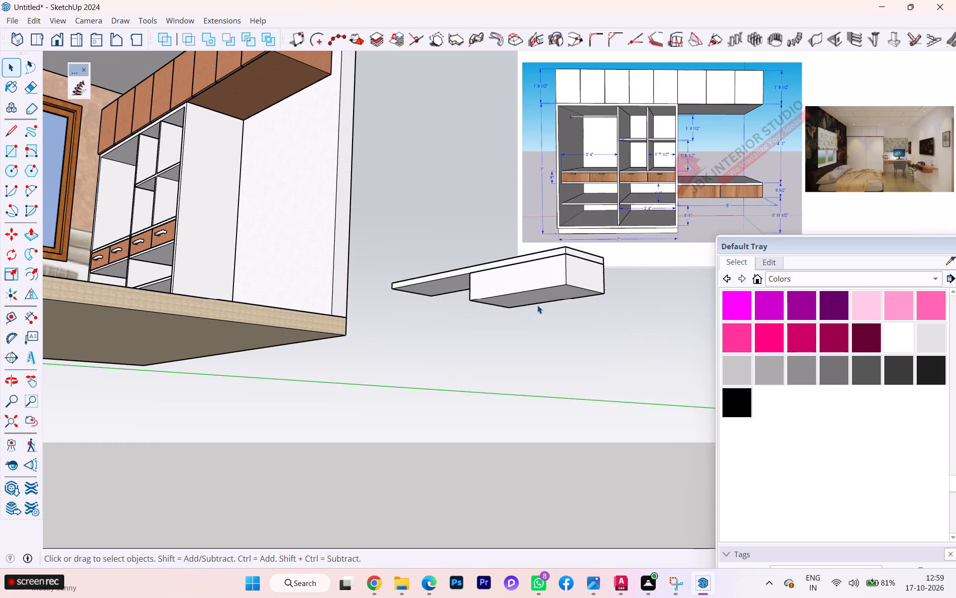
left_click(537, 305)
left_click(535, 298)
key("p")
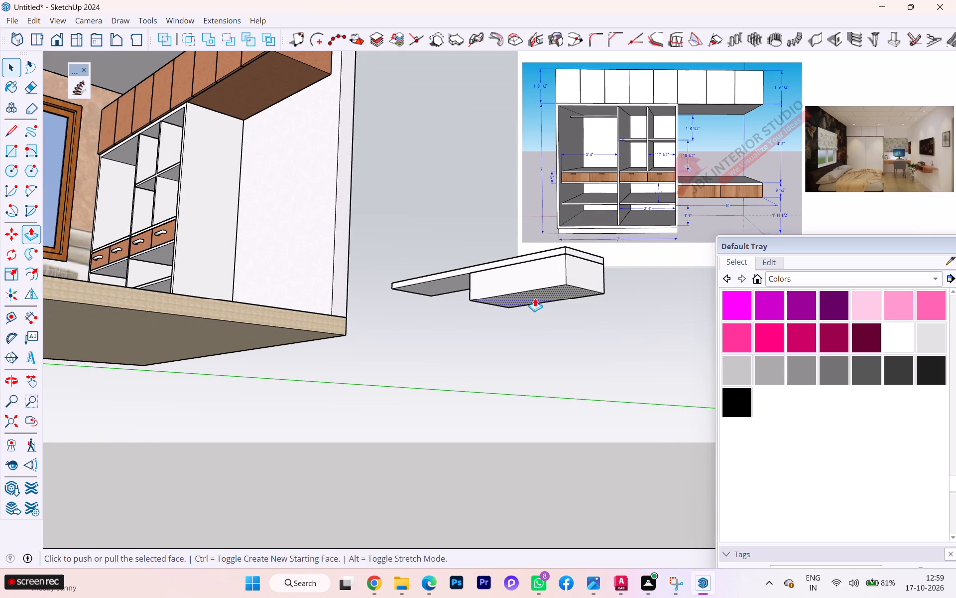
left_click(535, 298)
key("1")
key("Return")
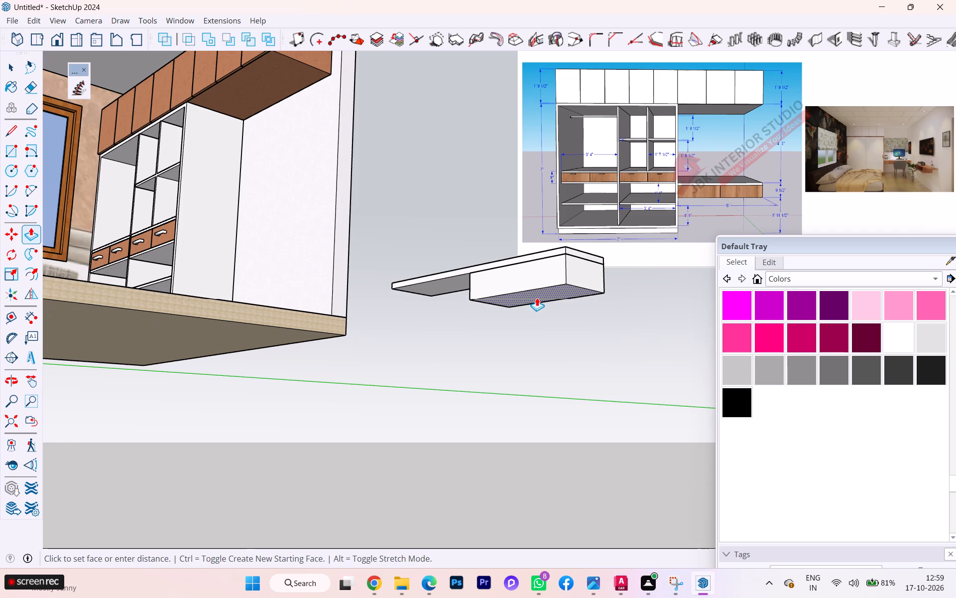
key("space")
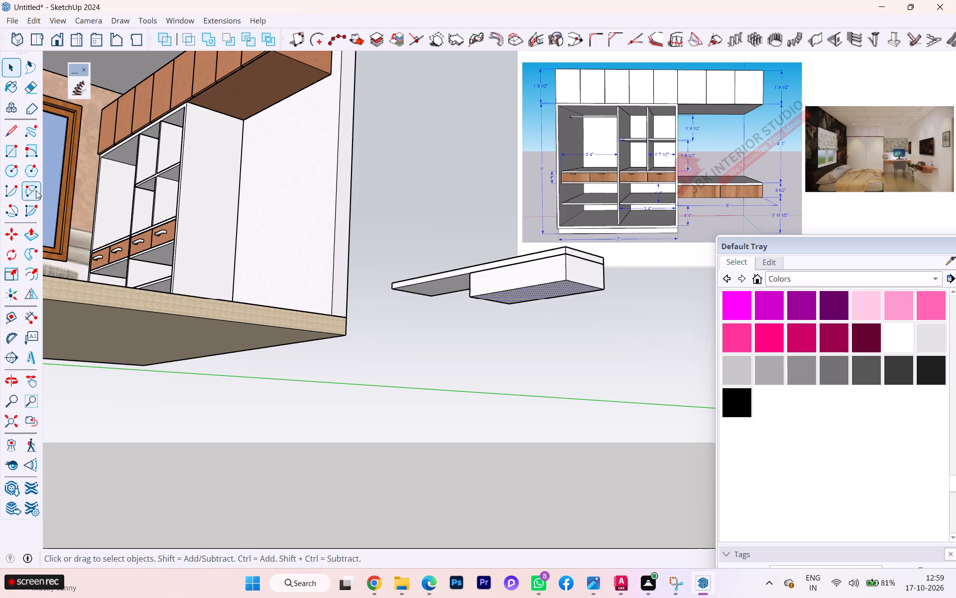
Measure the height from the slab's top corner to the drawer box's bottom corner again.
left_click(40, 317)
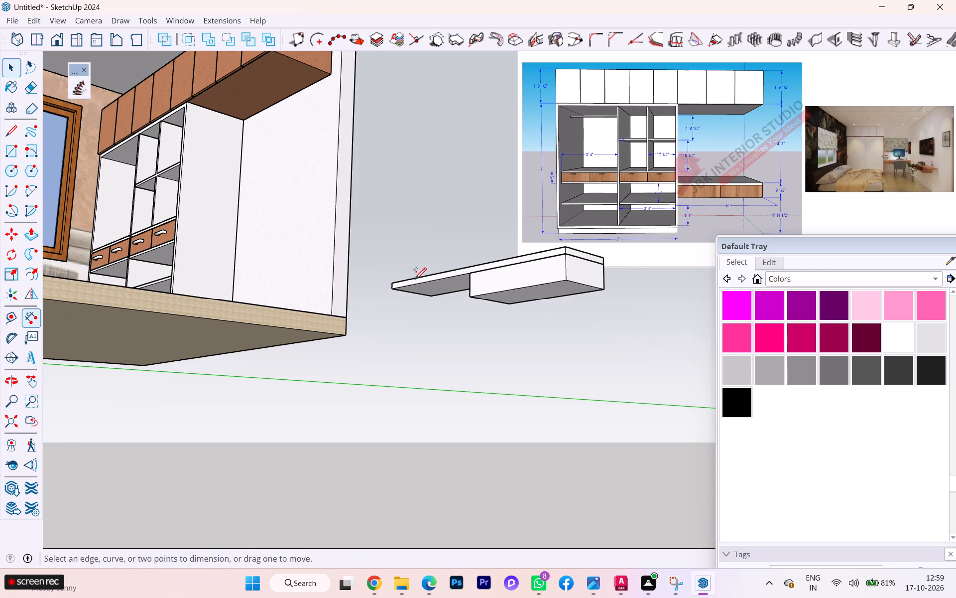
left_click(565, 248)
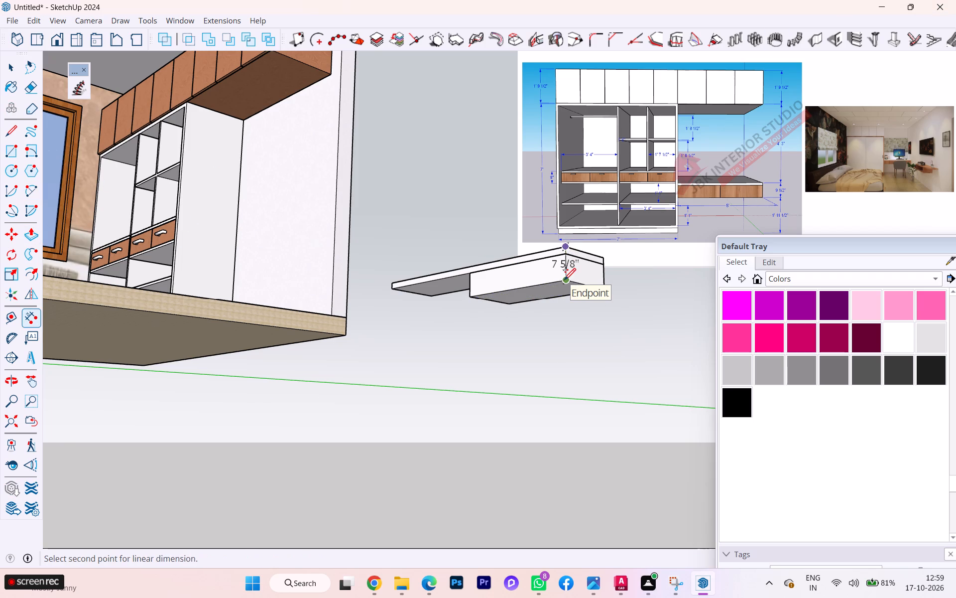
key("Escape")
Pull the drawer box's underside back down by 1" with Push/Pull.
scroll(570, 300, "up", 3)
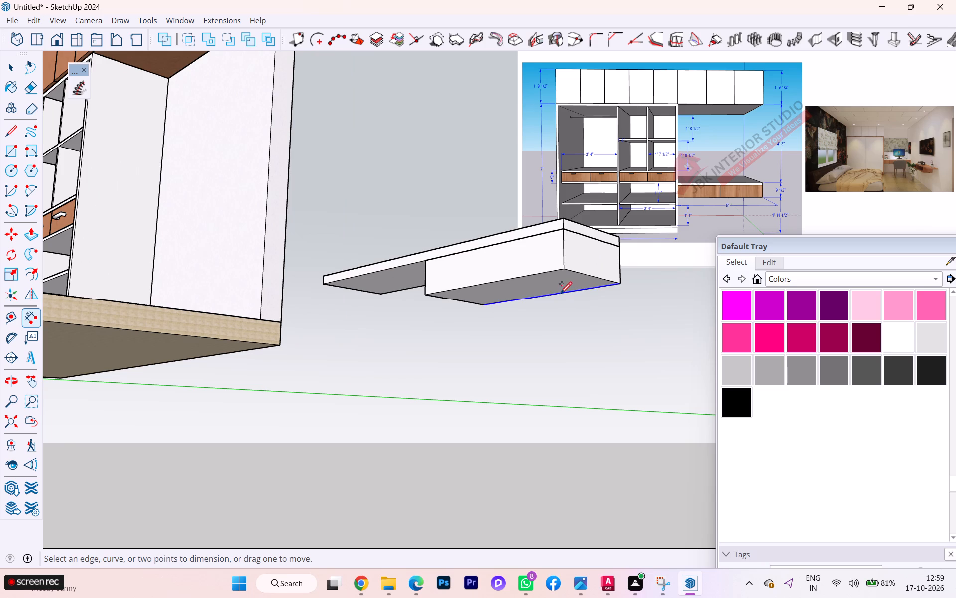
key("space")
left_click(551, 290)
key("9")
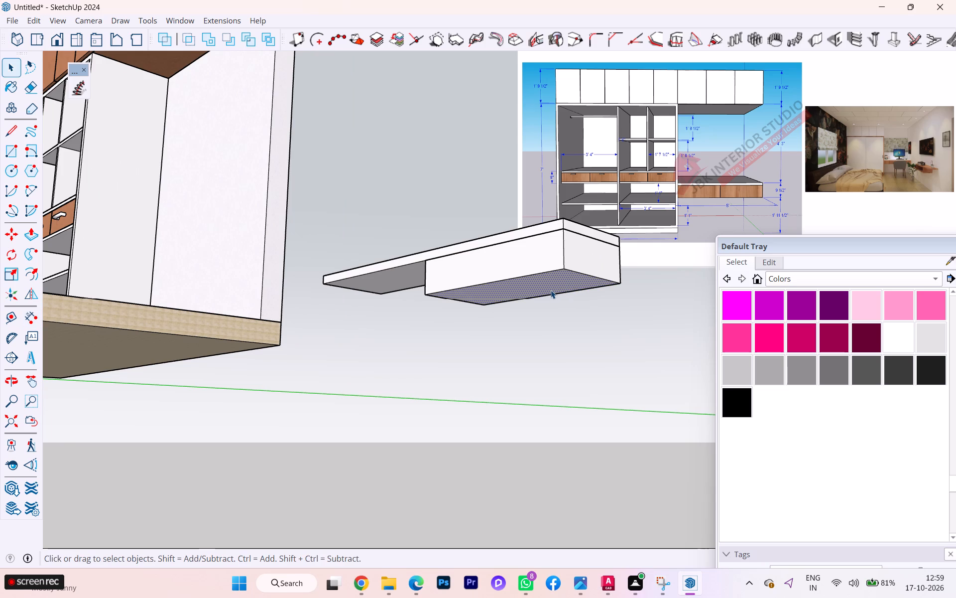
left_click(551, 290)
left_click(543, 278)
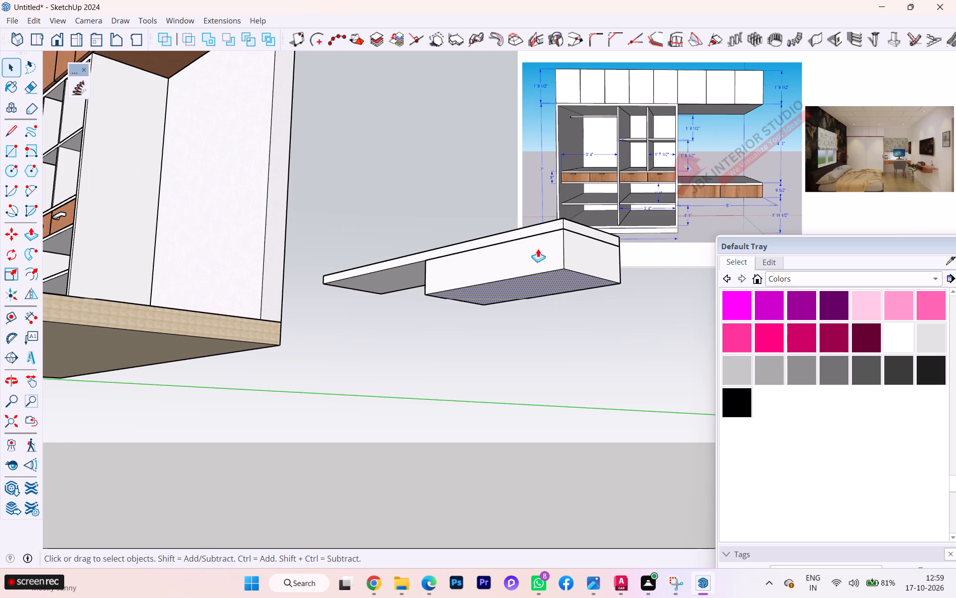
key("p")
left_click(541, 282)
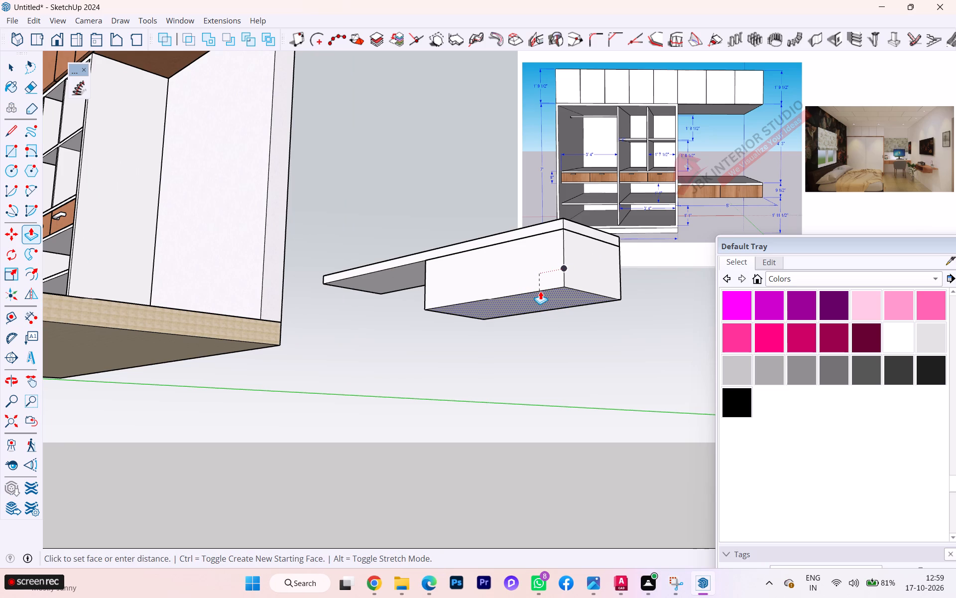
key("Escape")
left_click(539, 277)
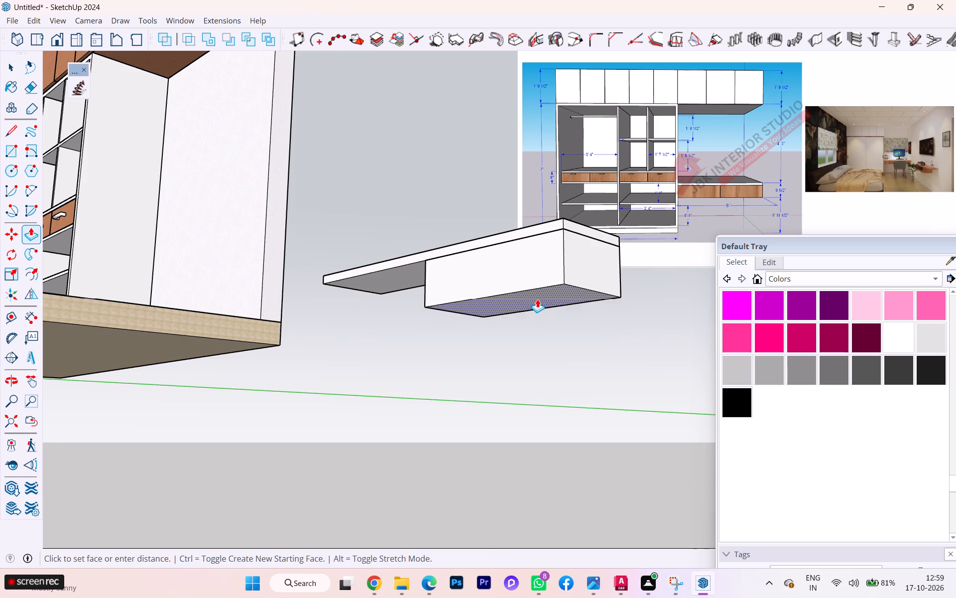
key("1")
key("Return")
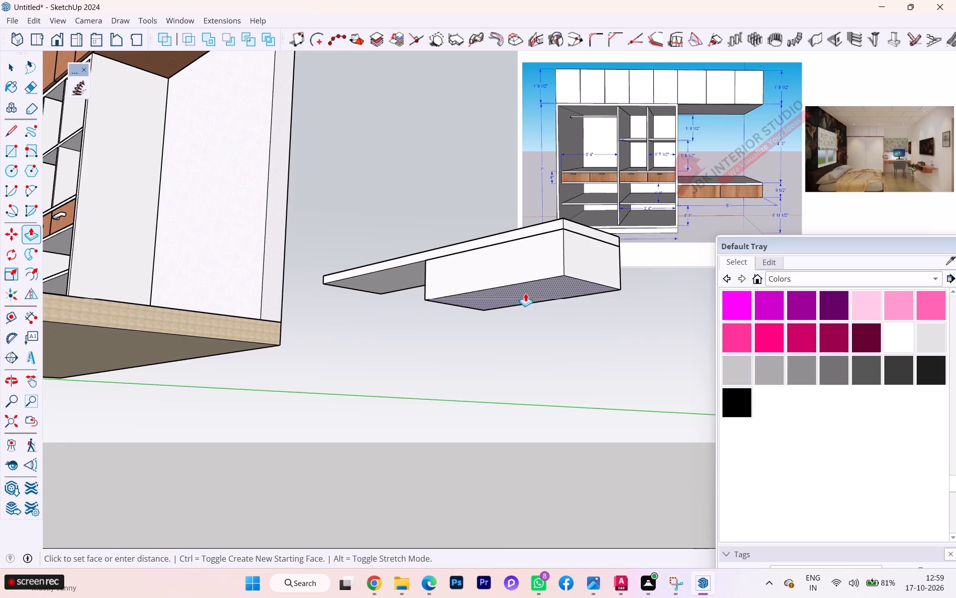
Pull the drawer box's underside down by another 1".
left_click(525, 292)
key("1")
key("Return")
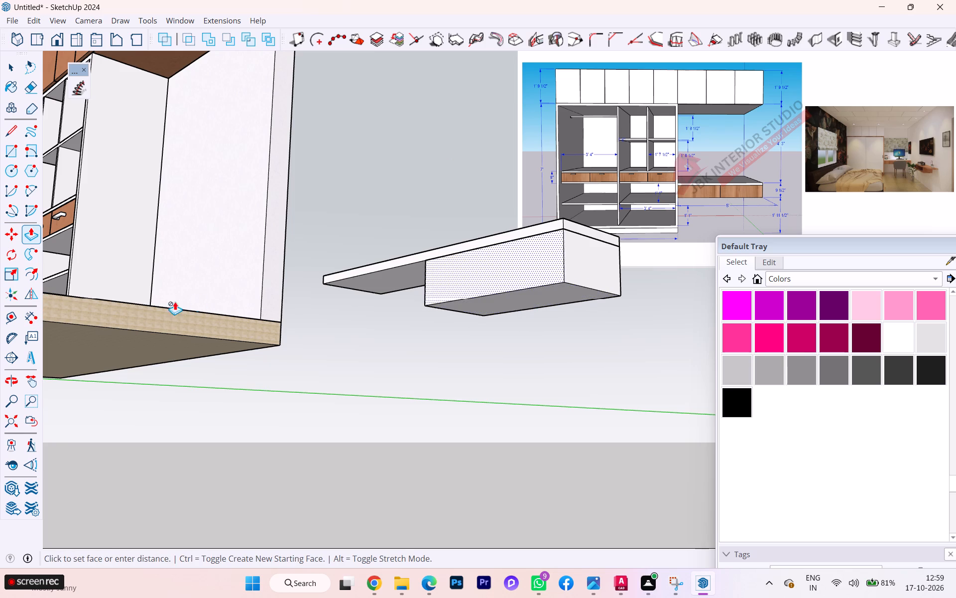
Check the combined height of slab and drawer box at the front outer corner with the Dimension tool.
left_click(36, 317)
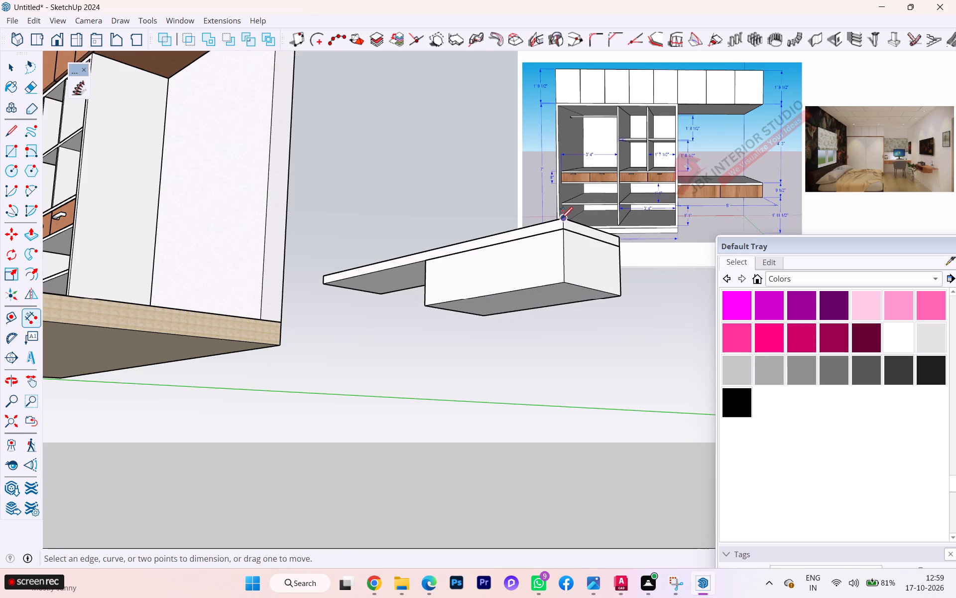
left_click(560, 218)
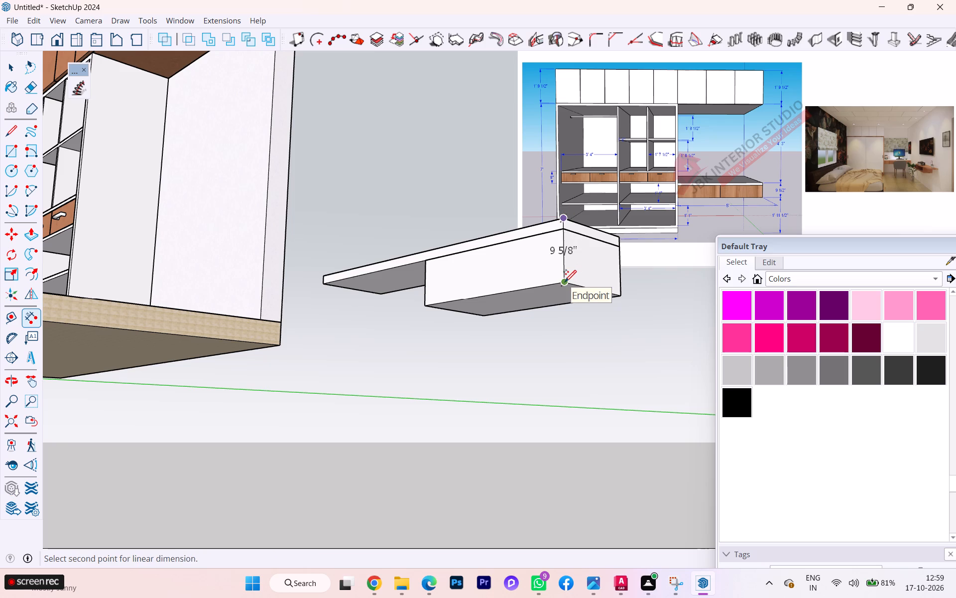
key("space")
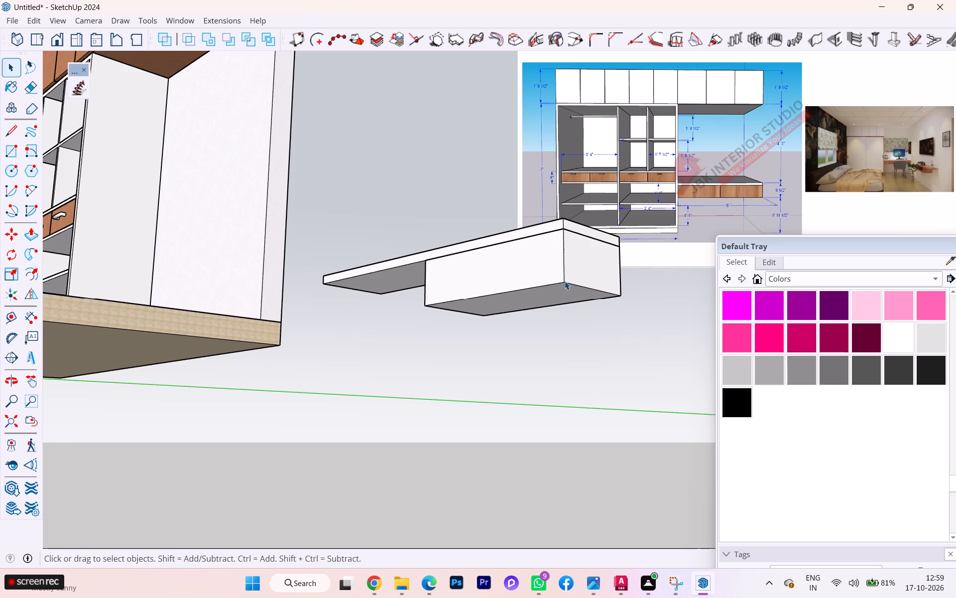
Hide the table's top slab so that the drawer box beneath it is exposed.
scroll(562, 279, "down", 2)
middle_click_drag(560, 277, 569, 337)
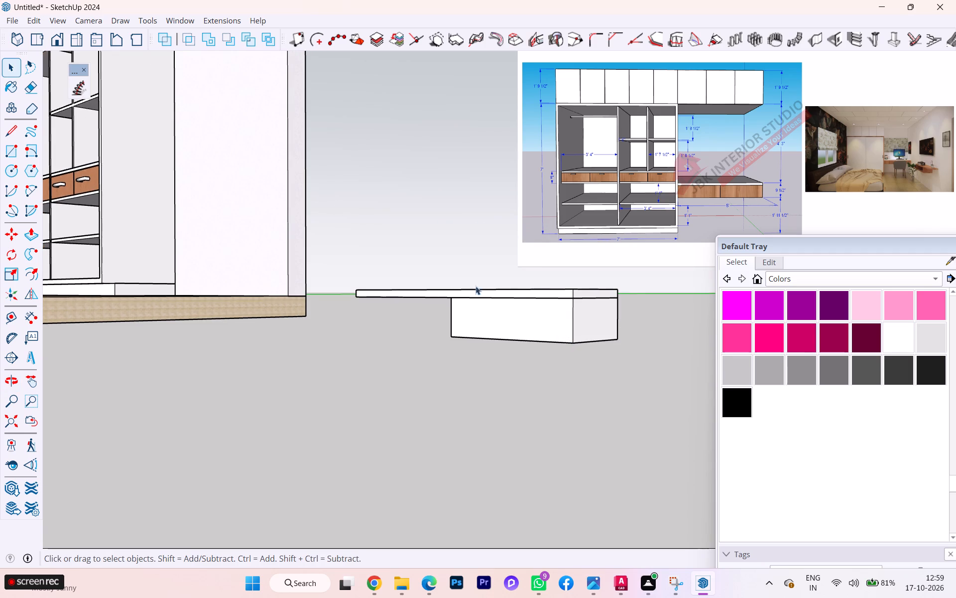
scroll(476, 299, "down", 3)
middle_click_drag(482, 316, 554, 343)
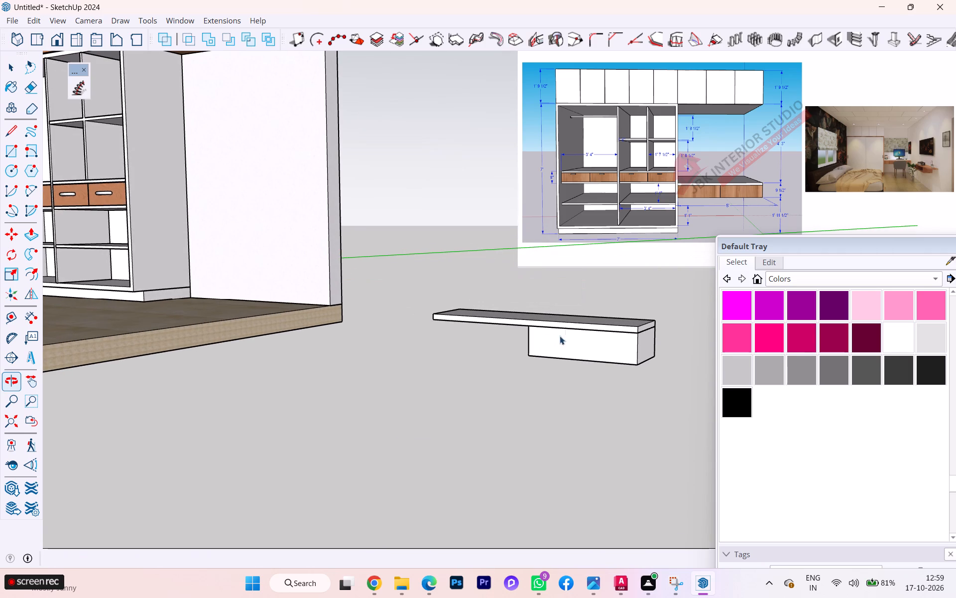
left_click(568, 324)
right_click(569, 325)
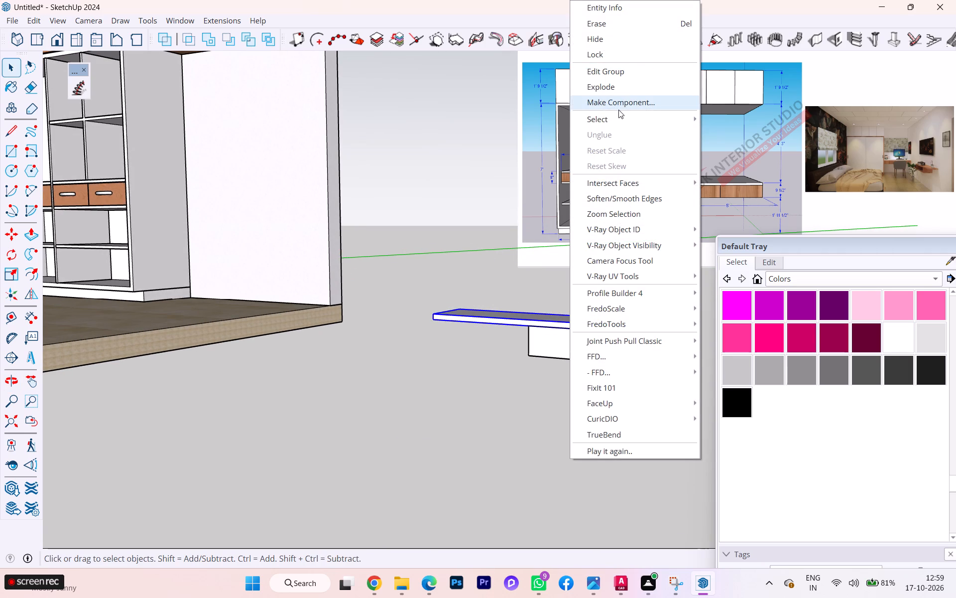
left_click(605, 44)
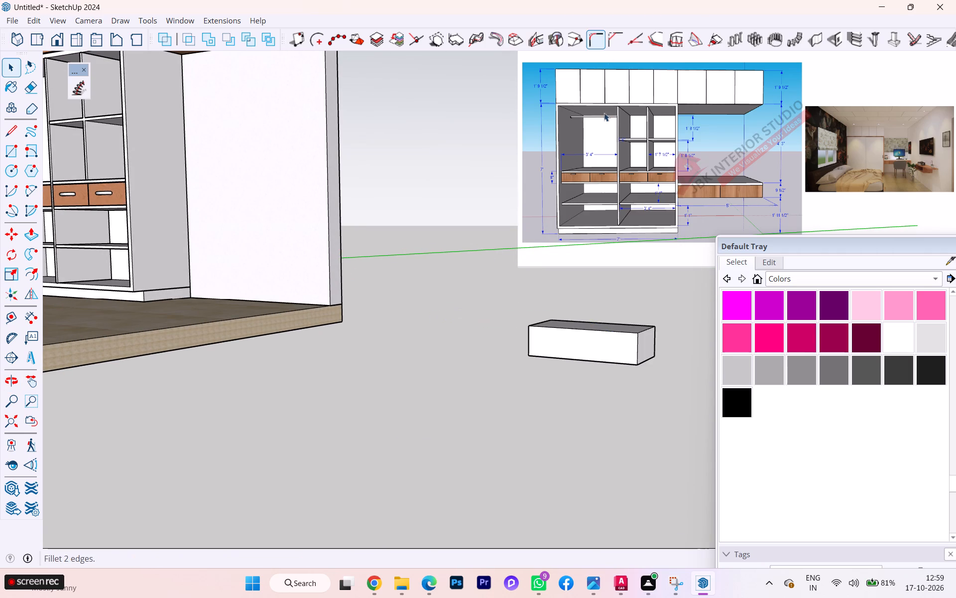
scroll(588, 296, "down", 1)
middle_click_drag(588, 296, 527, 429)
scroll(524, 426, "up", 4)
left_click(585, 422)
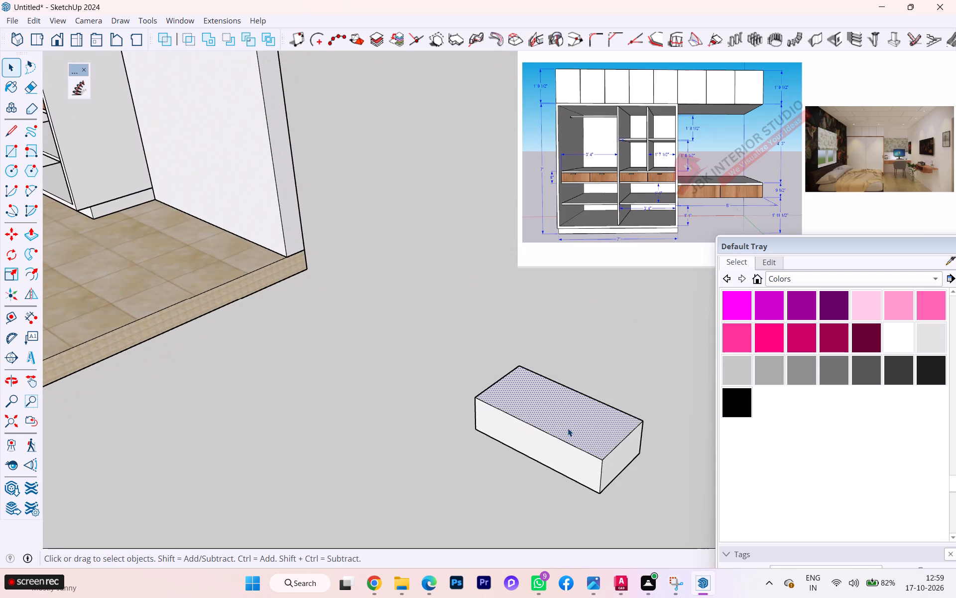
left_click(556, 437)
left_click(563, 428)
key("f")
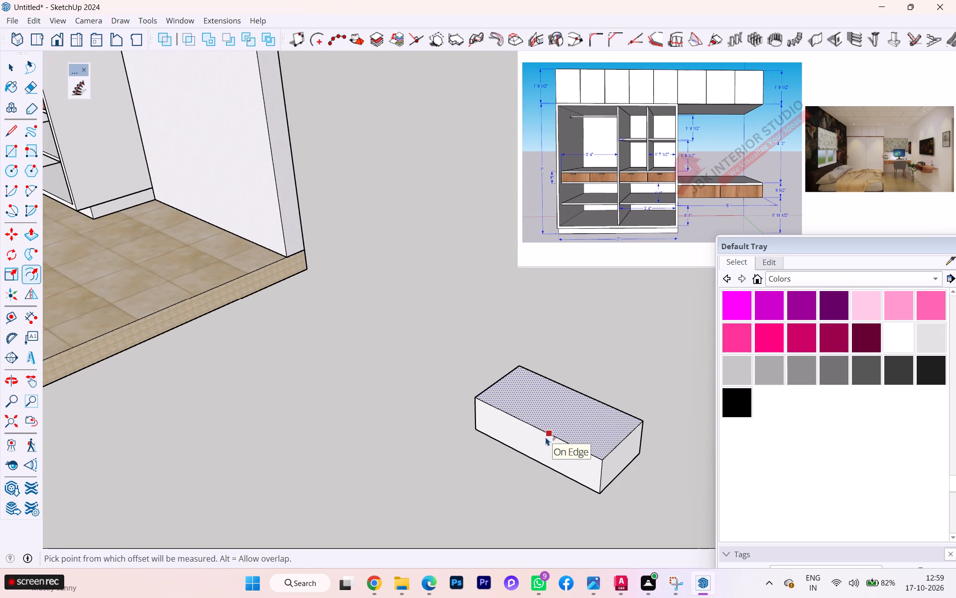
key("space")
Push the drawer box's end face nearest the wardrobe inward by 1" with Push/Pull.
scroll(495, 390, "down", 1)
middle_click_drag(495, 390, 494, 390)
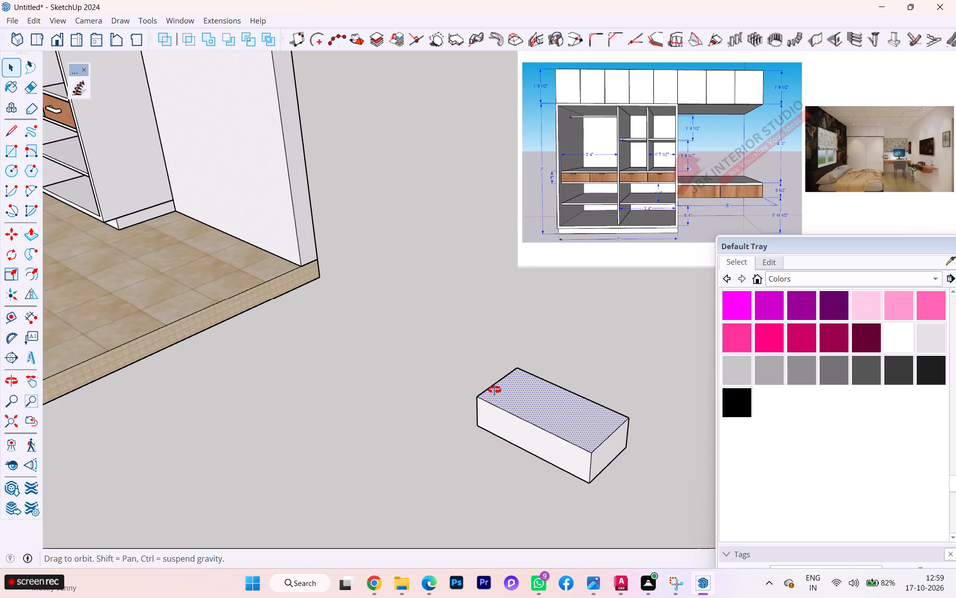
middle_click_drag(494, 390, 739, 388)
scroll(600, 378, "up", 4)
key("space")
left_click(609, 371)
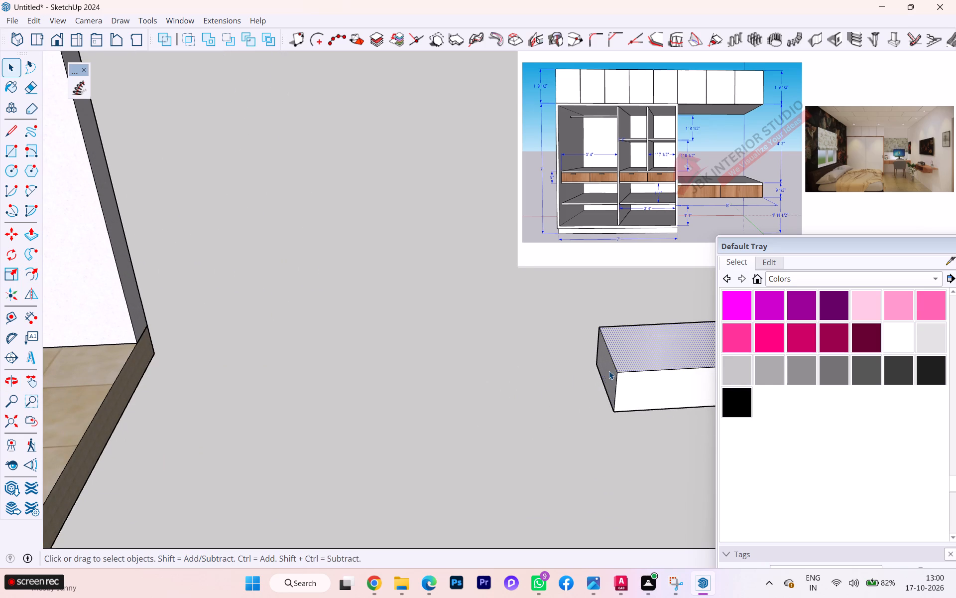
key("p")
left_click(609, 371)
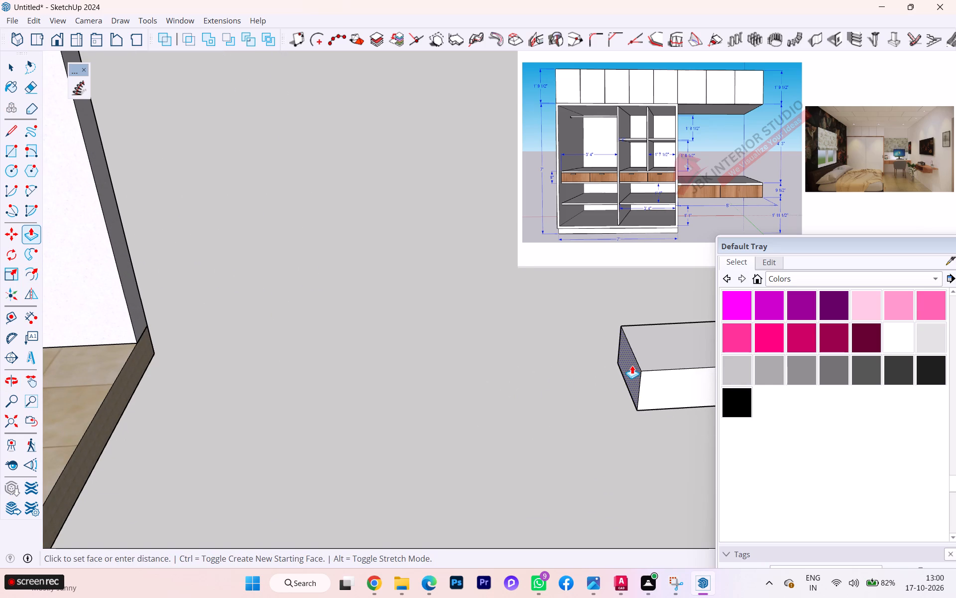
key("1")
key("Return")
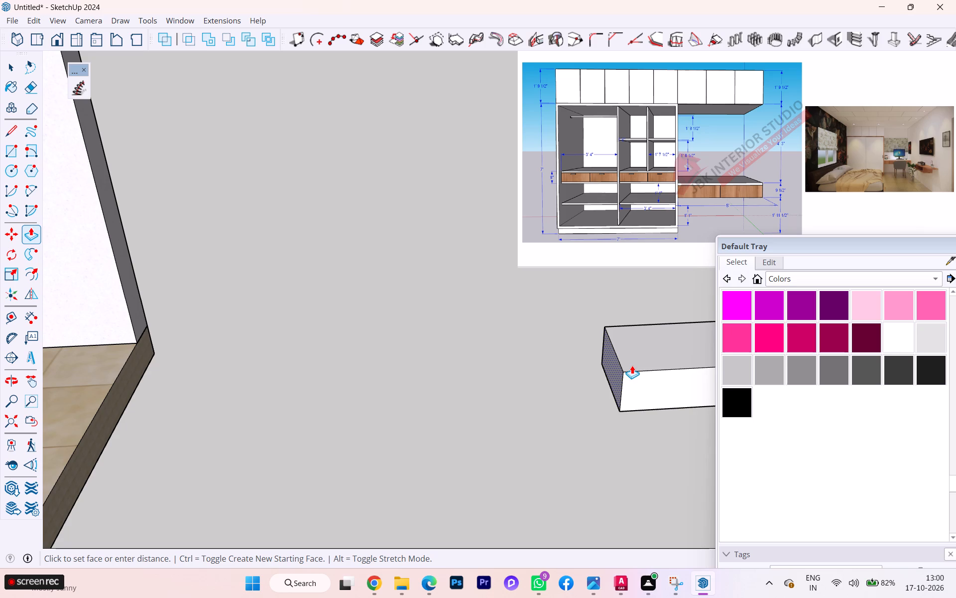
key("space")
Check the drawer box's length along its bottom front edge with the Dimension tool.
scroll(606, 377, "down", 2)
scroll(417, 353, "down", 1)
scroll(417, 353, "up", 2)
scroll(417, 353, "down", 3)
scroll(417, 353, "up", 1)
scroll(417, 353, "down", 4)
scroll(499, 354, "up", 1)
scroll(379, 374, "down", 1)
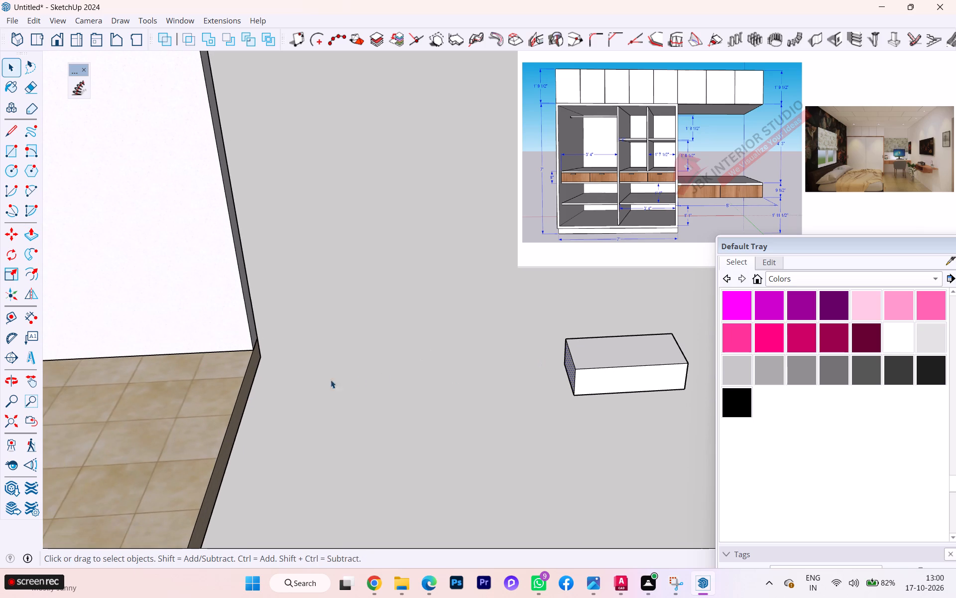
left_click(32, 325)
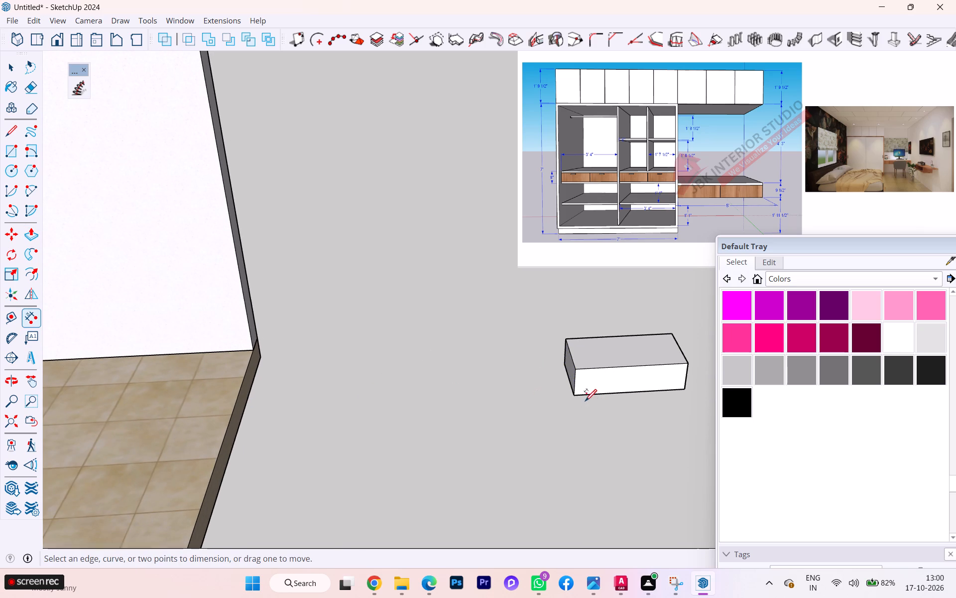
left_click(574, 395)
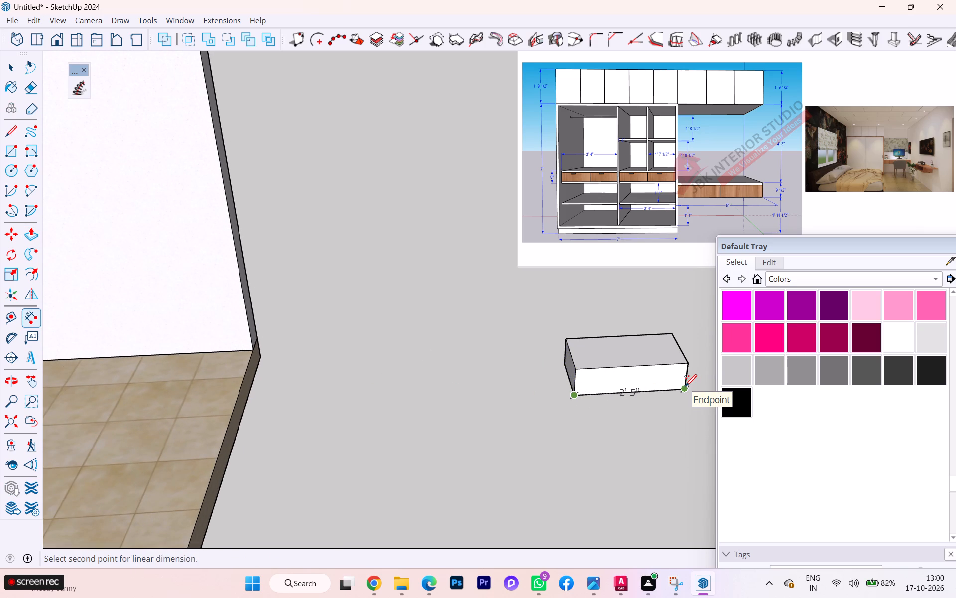
key("space")
Push/Pull the same end face of the drawer box by 1" again.
scroll(596, 371, "down", 1)
middle_click_drag(534, 389, 602, 385)
scroll(604, 382, "up", 2)
scroll(604, 377, "down", 2)
scroll(604, 377, "up", 9)
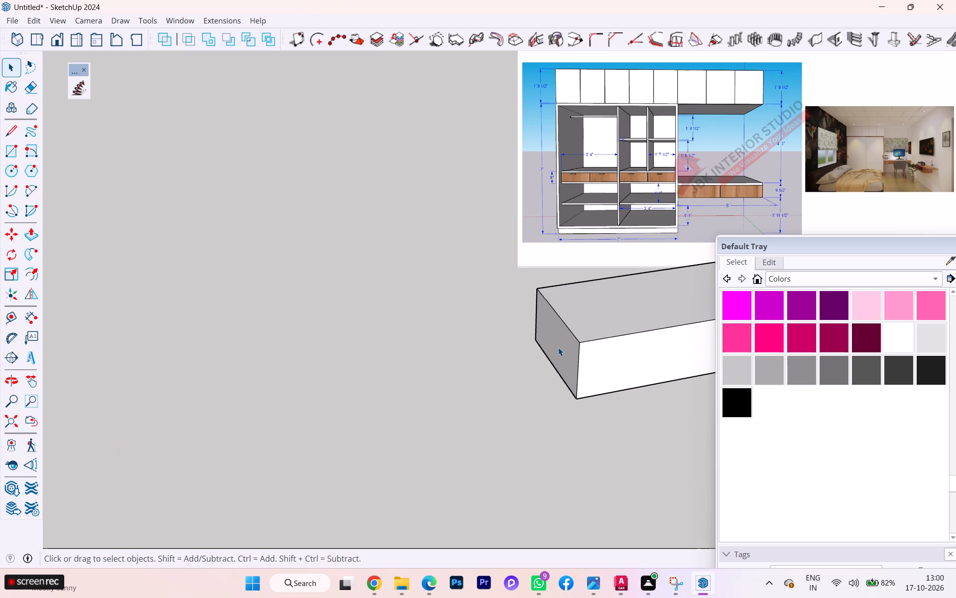
left_click(558, 347)
key("p")
left_click(558, 347)
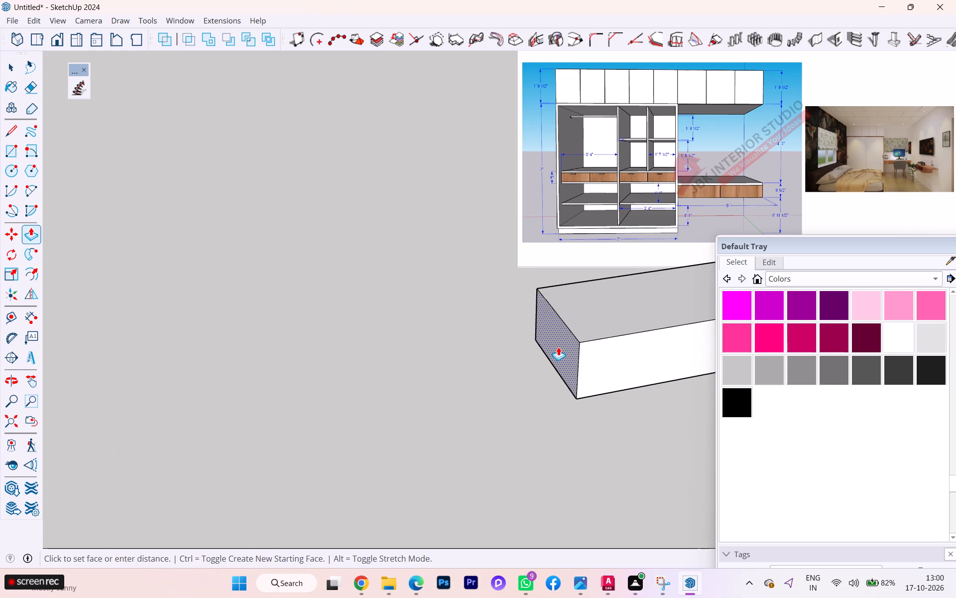
key("1")
key("Return")
key("space")
Offset the outline of the drawer box's top face inward by 1".
scroll(573, 372, "down", 2)
middle_click_drag(625, 375, 322, 399)
scroll(528, 375, "down", 2)
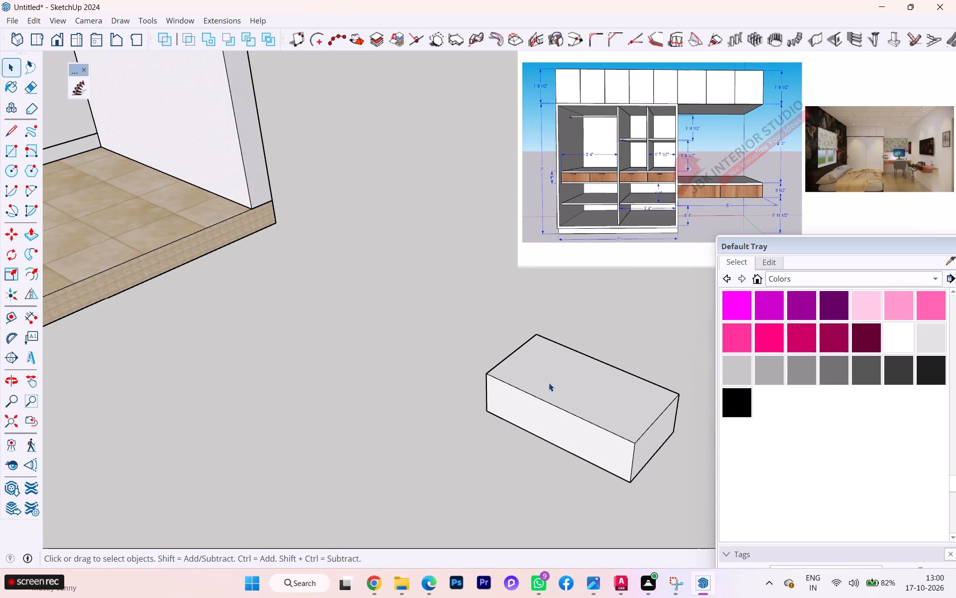
scroll(552, 397, "up", 2)
left_click(561, 400)
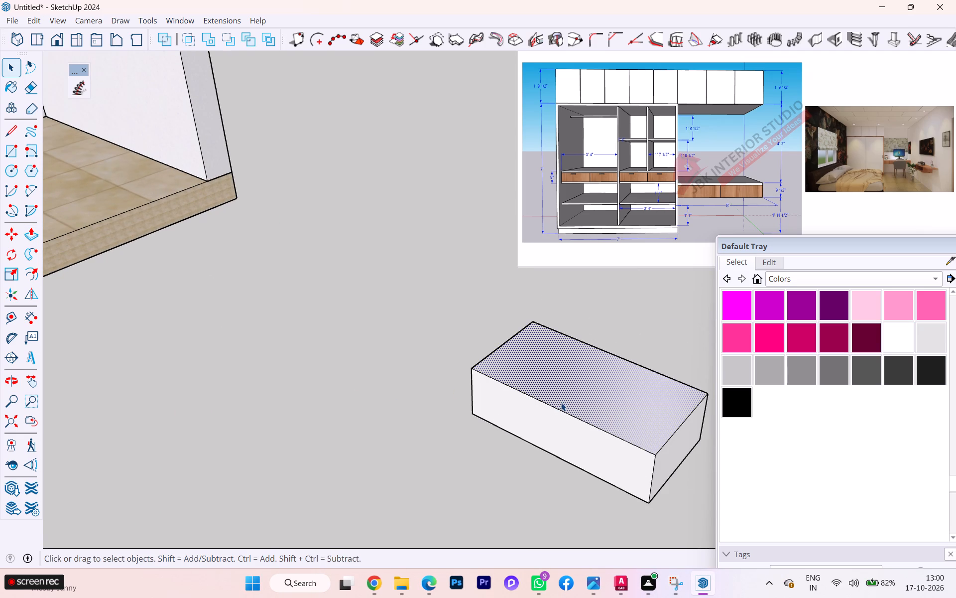
left_click(558, 405)
key("f")
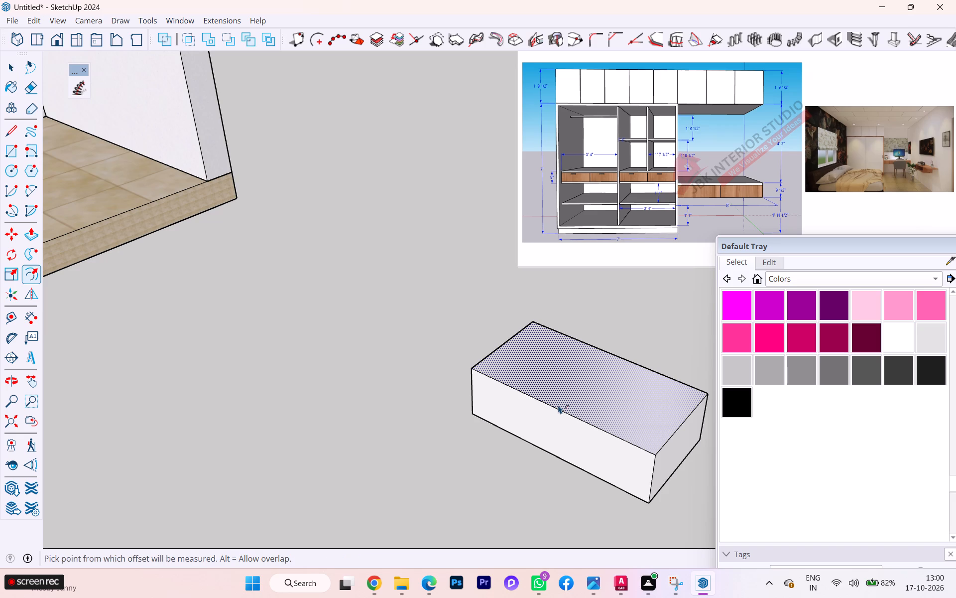
left_click(558, 405)
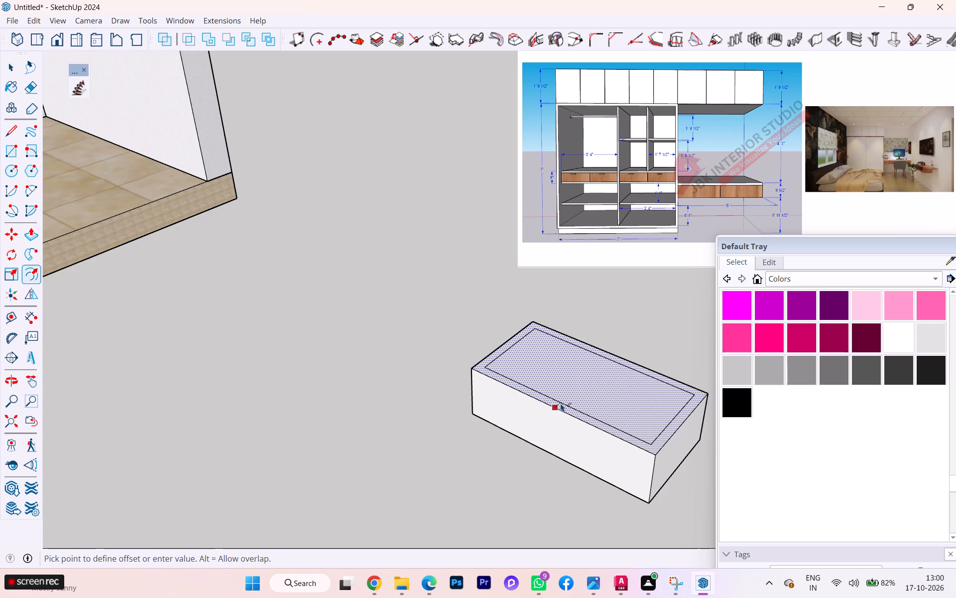
key("1")
key("Return")
key("Return")
scroll(584, 402, "up", 1)
key("space")
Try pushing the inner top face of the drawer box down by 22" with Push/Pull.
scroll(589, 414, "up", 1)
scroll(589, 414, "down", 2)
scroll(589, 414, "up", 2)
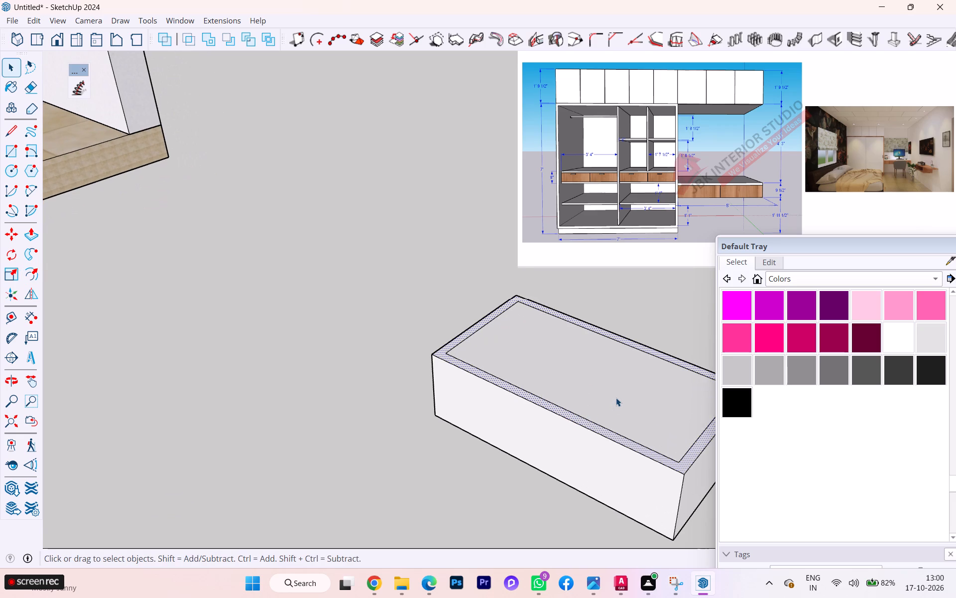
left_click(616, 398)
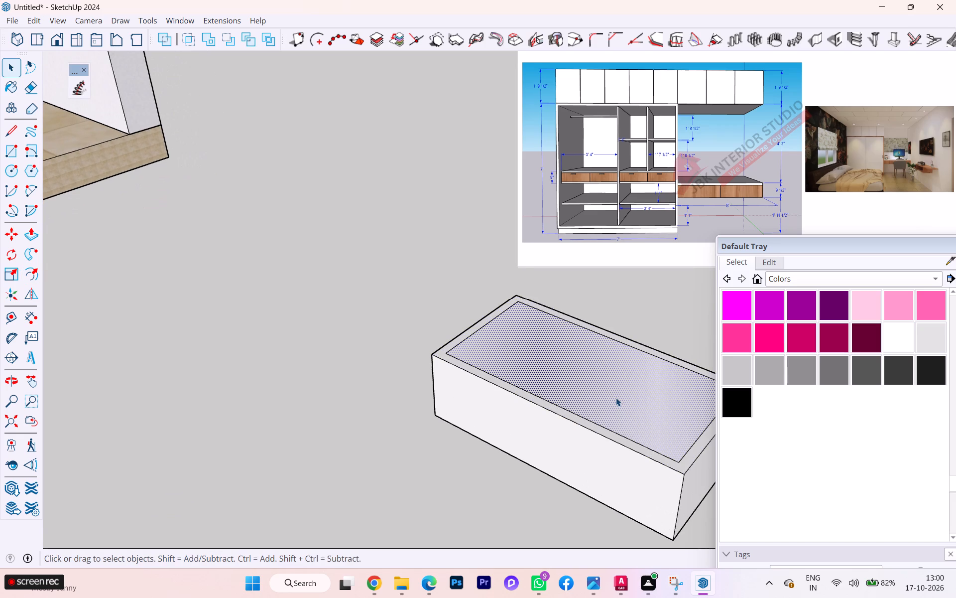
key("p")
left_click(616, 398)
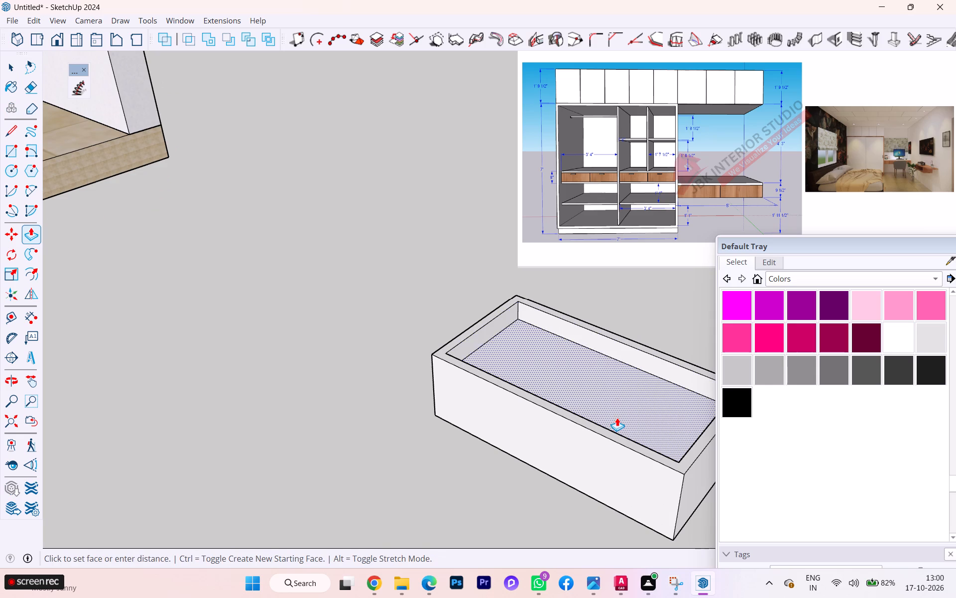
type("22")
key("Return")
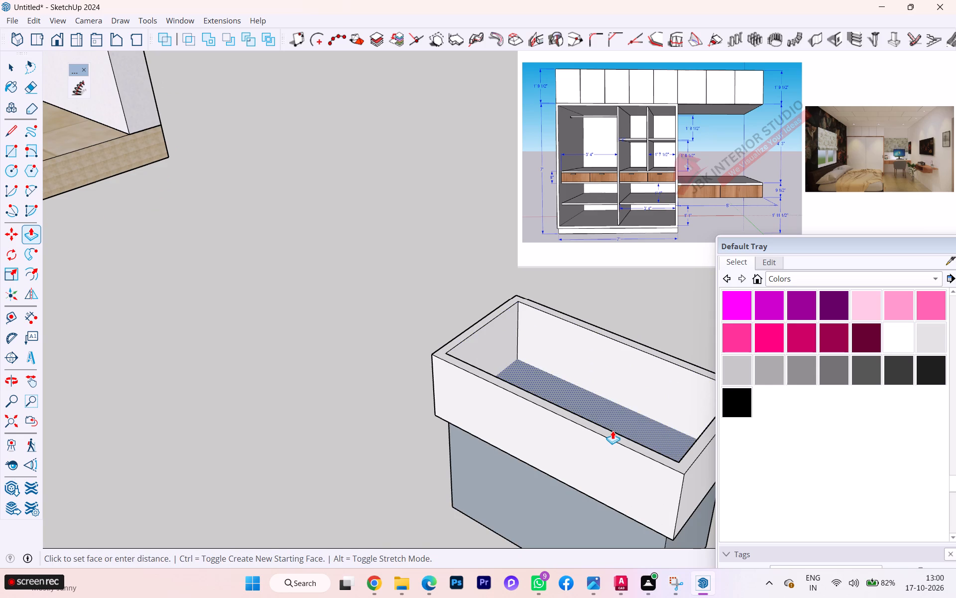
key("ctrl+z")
Push the inner top face down by 7" to hollow out the drawer box.
left_click(626, 408)
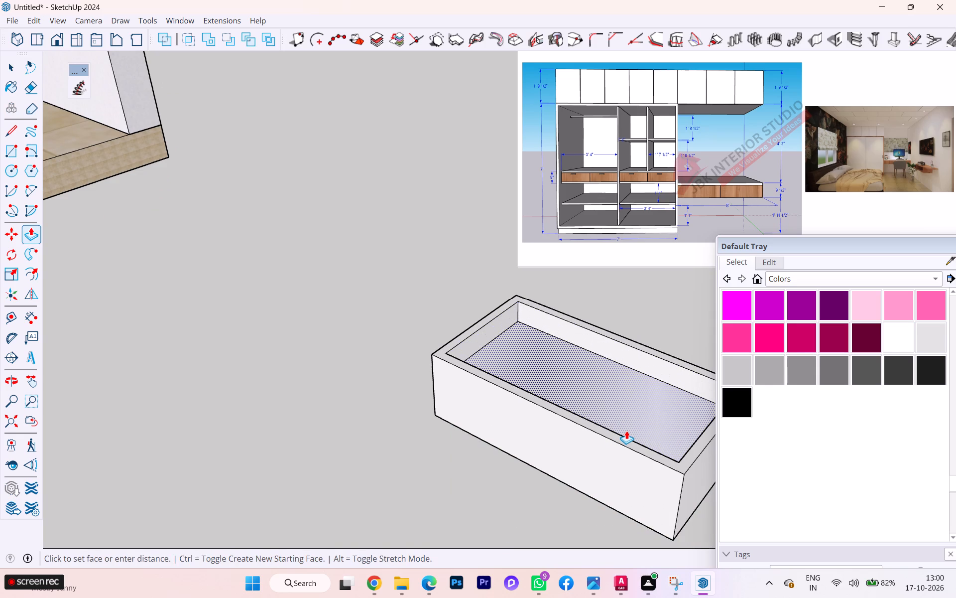
key("7")
key("Return")
key("space")
Make all of the hollowed drawer box's geometry into one group.
scroll(511, 436, "down", 2)
scroll(504, 438, "up", 1)
scroll(475, 419, "down", 5)
scroll(535, 383, "up", 1)
scroll(540, 382, "down", 1)
scroll(588, 444, "down", 1)
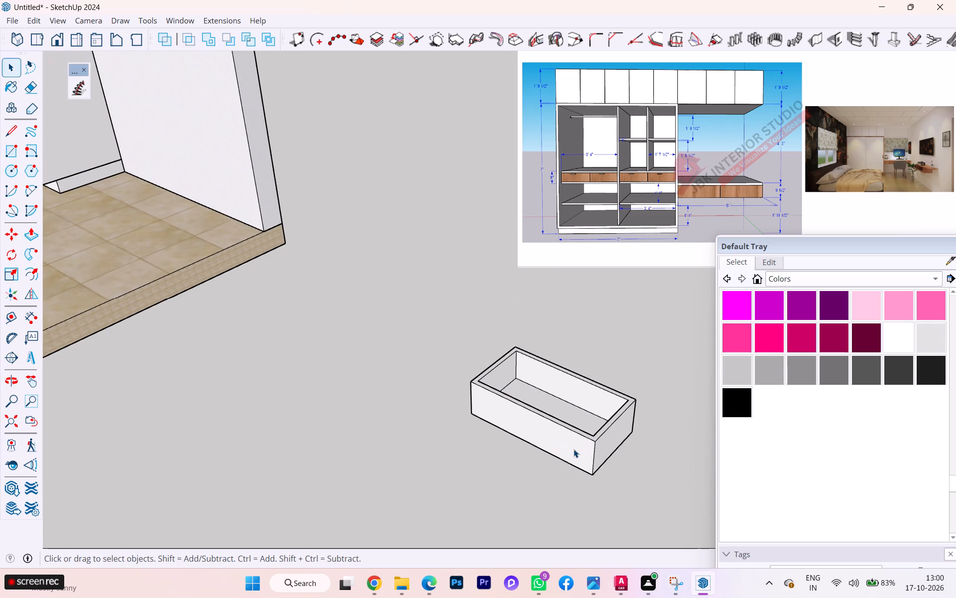
left_click(574, 449)
left_click(632, 452)
triple_click(552, 443)
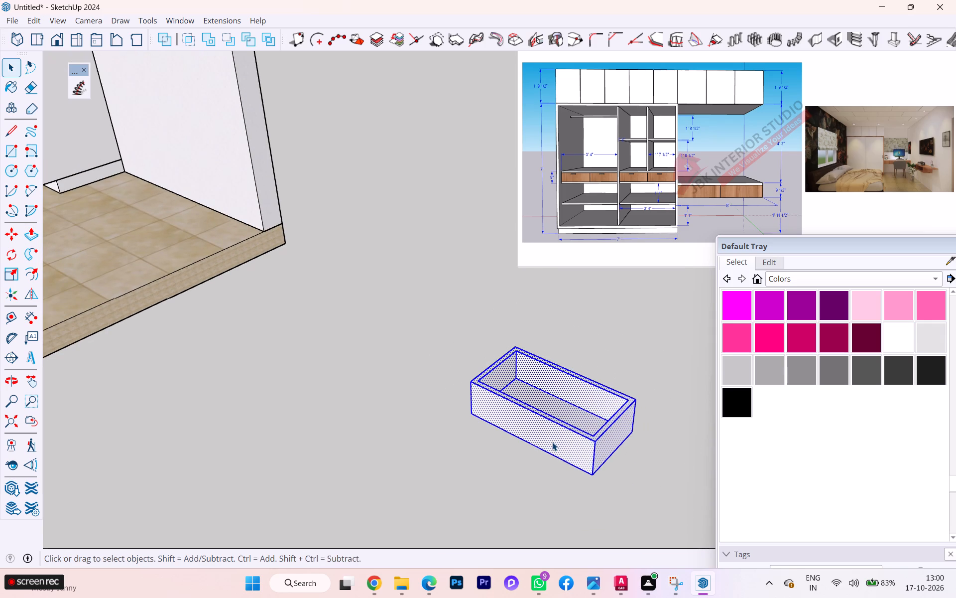
right_click(552, 442)
left_click(580, 122)
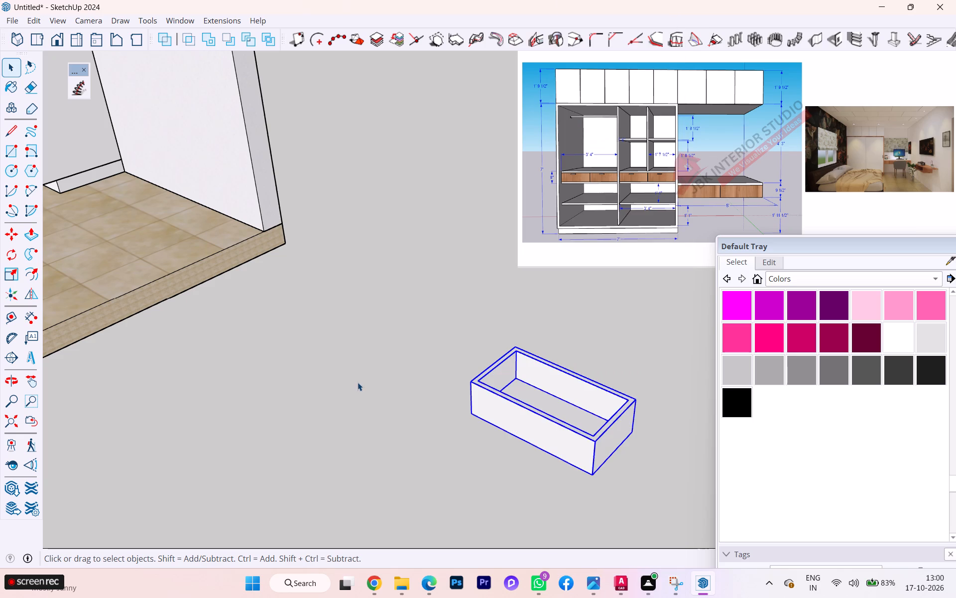
Turn the drawer box group into a component using the default settings.
left_click(358, 382)
triple_click(552, 436)
left_click(516, 488)
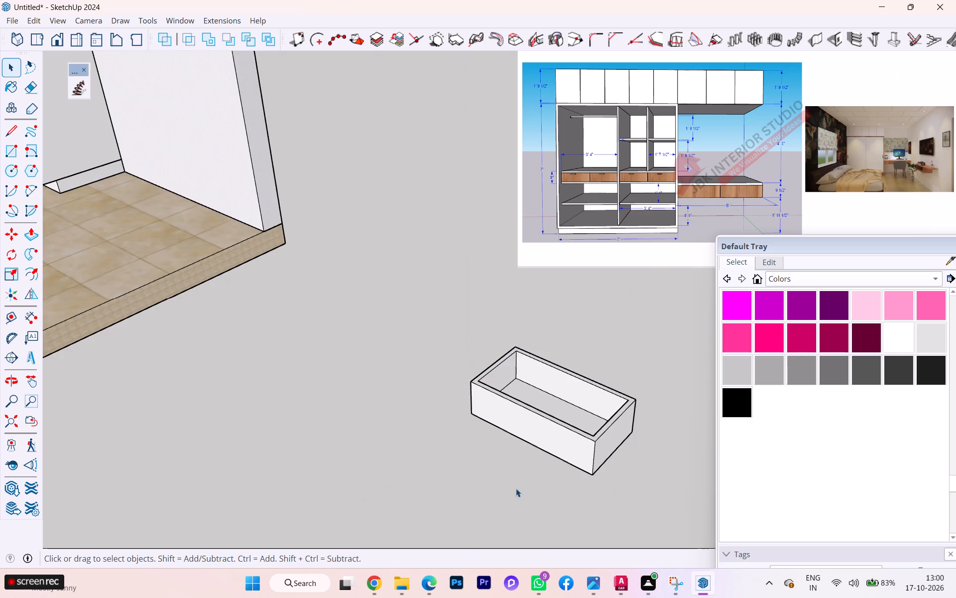
double_click(548, 441)
left_click(656, 473)
left_click(596, 447)
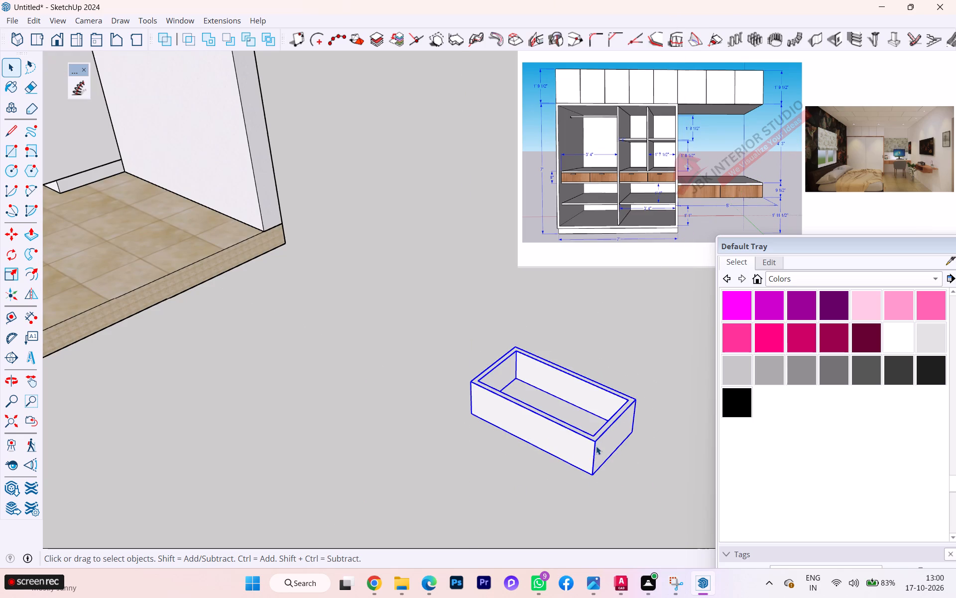
right_click(596, 446)
left_click(668, 98)
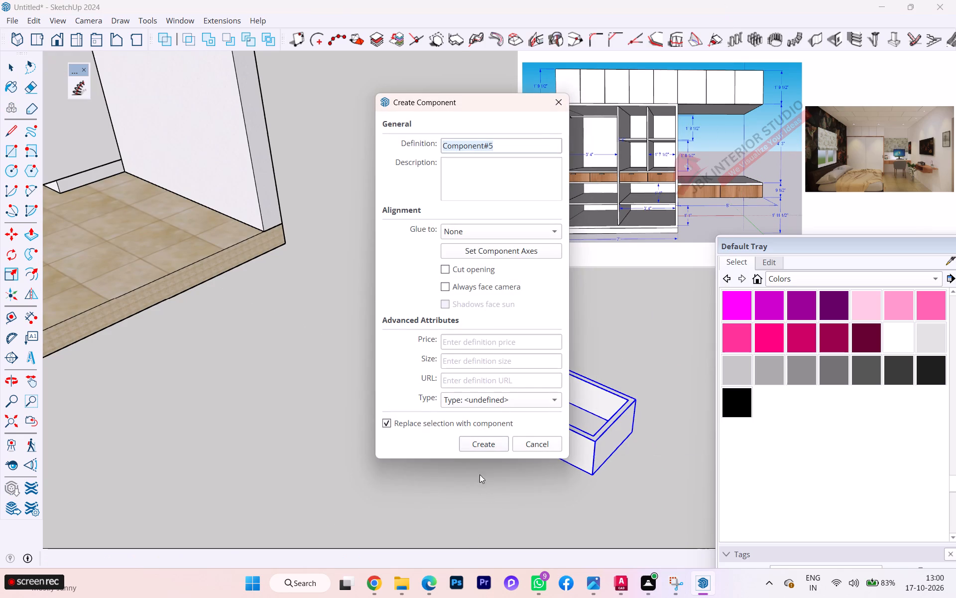
left_click(488, 446)
left_click(565, 480)
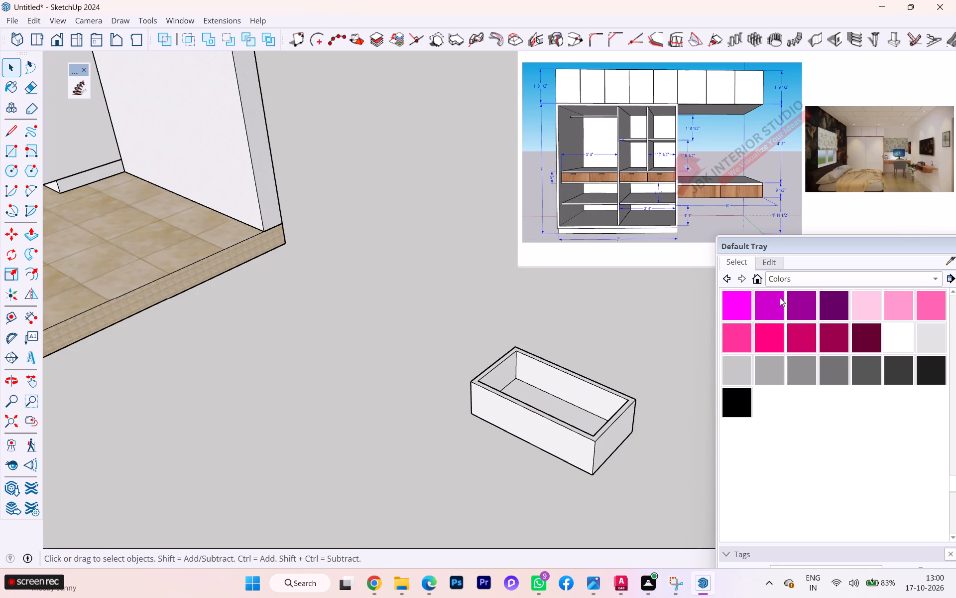
Sample the Wood Veneer 02 material from the wardrobe's drawer fronts and paint the drawer box component with it.
left_click(774, 279)
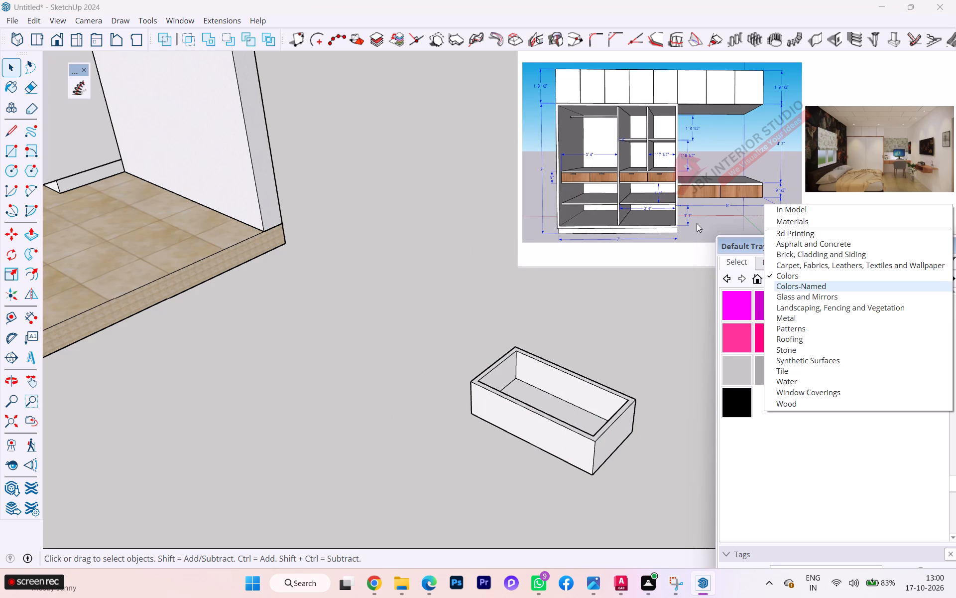
left_click(680, 319)
left_click(947, 262)
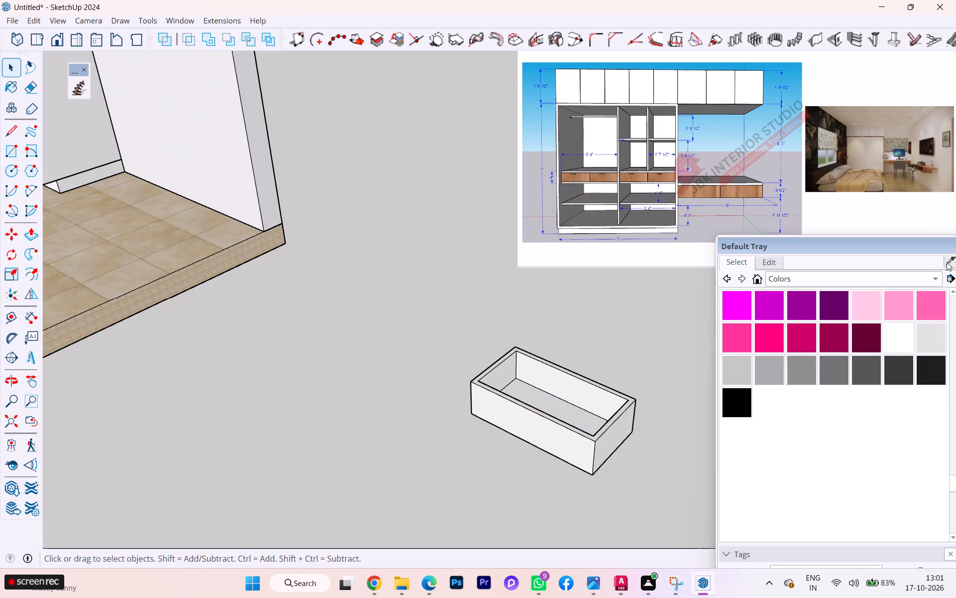
scroll(655, 264, "down", 2)
scroll(220, 218, "down", 1)
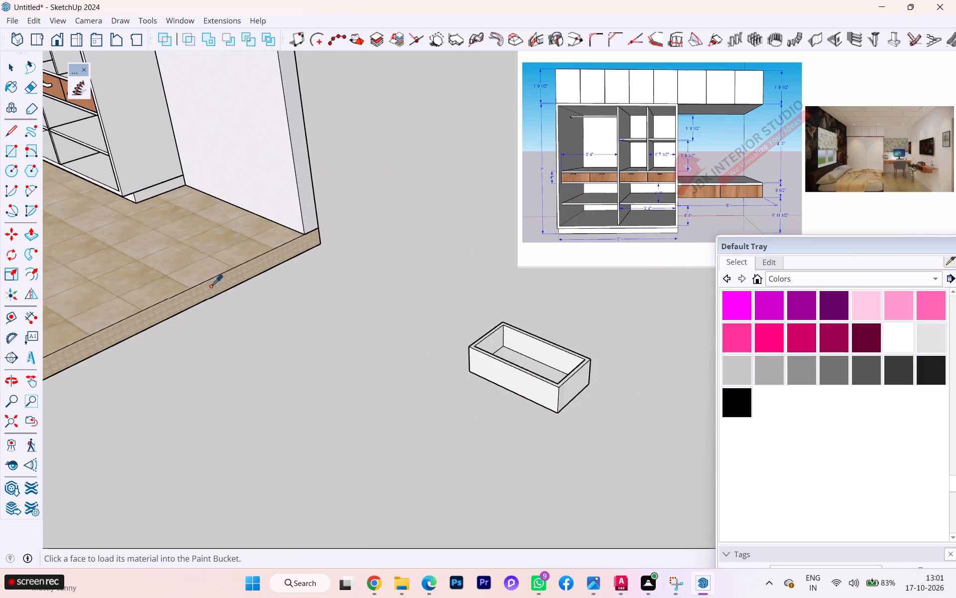
scroll(211, 286, "down", 1)
scroll(247, 326, "down", 2)
scroll(114, 133, "up", 1)
left_click(117, 141)
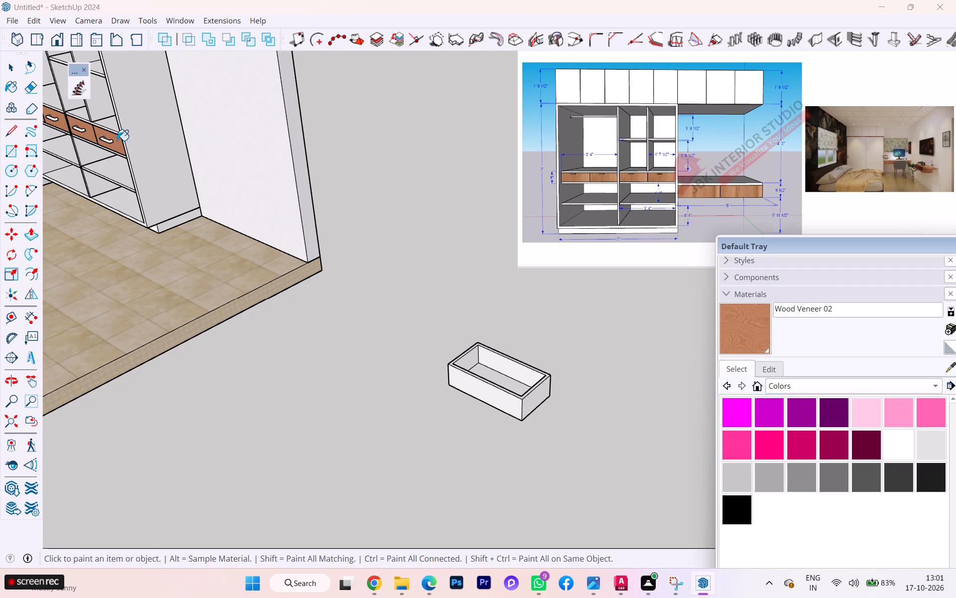
left_click(483, 387)
scroll(558, 390, "up", 1)
scroll(558, 390, "down", 5)
scroll(538, 406, "up", 2)
key("Escape")
key("space")
Copy the veneered drawer box along the red axis, leaving a small gap between the two boxes.
scroll(554, 403, "down", 1)
middle_click(559, 405)
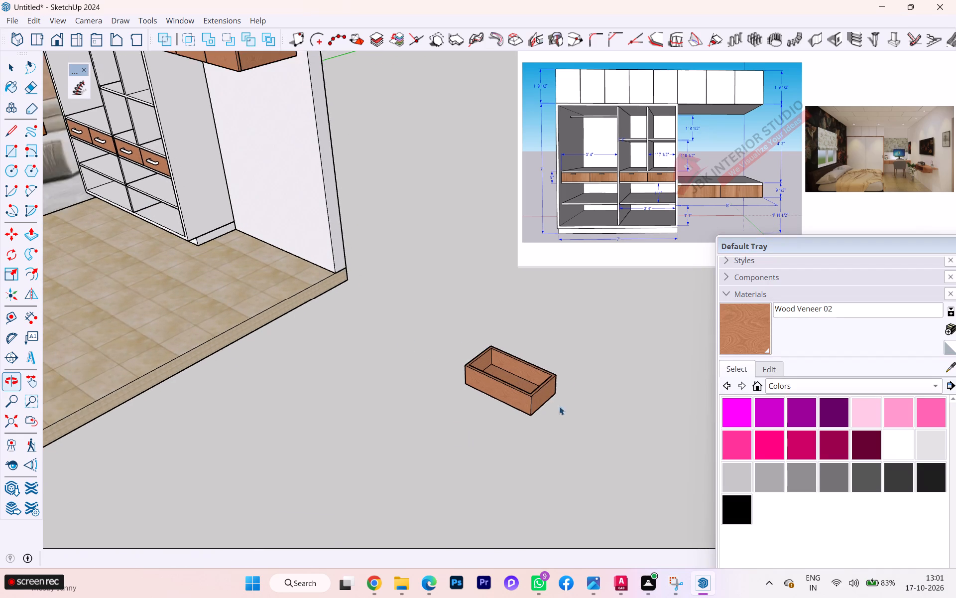
scroll(541, 388, "up", 2)
scroll(534, 381, "down", 3)
left_click(533, 400)
middle_click_drag(504, 394, 599, 400)
scroll(524, 368, "up", 6)
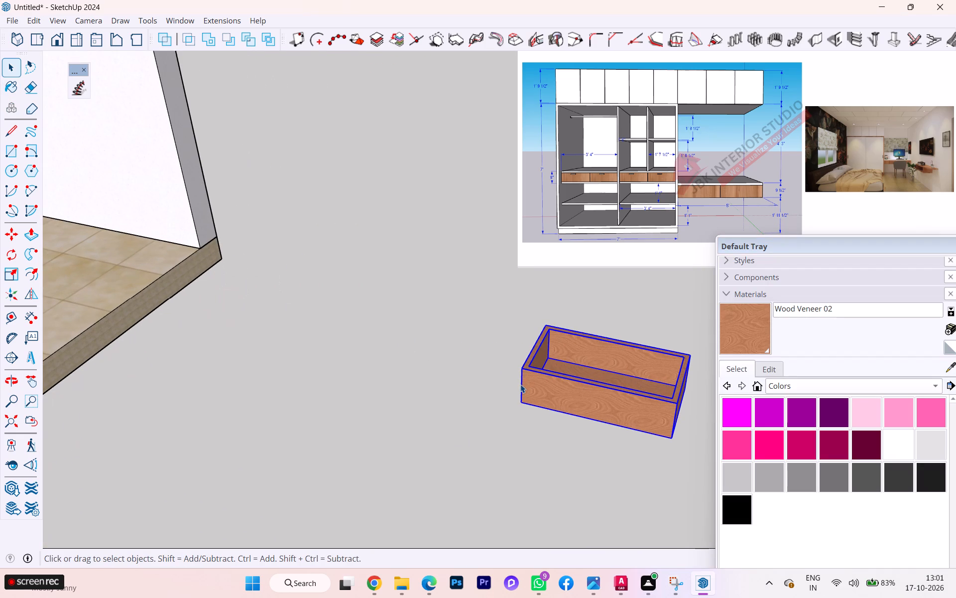
key("m")
left_click(517, 403)
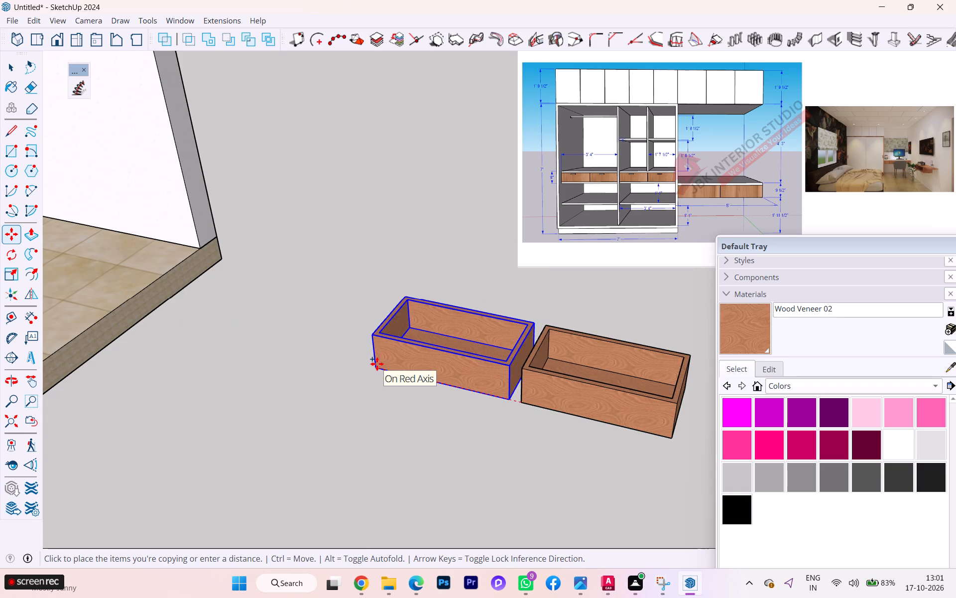
left_click(377, 364)
key("space")
scroll(460, 394, "down", 4)
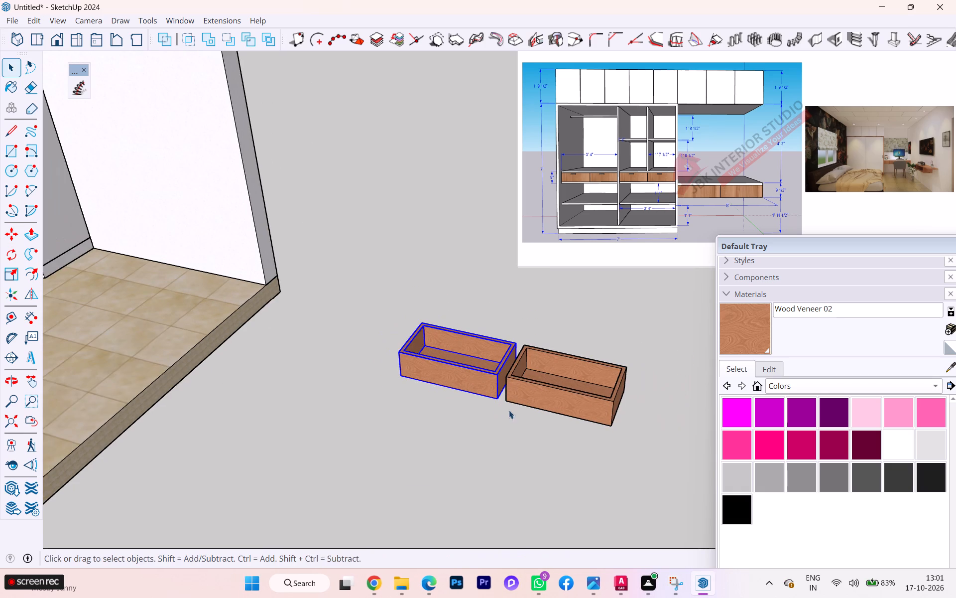
middle_click_drag(510, 410, 614, 400)
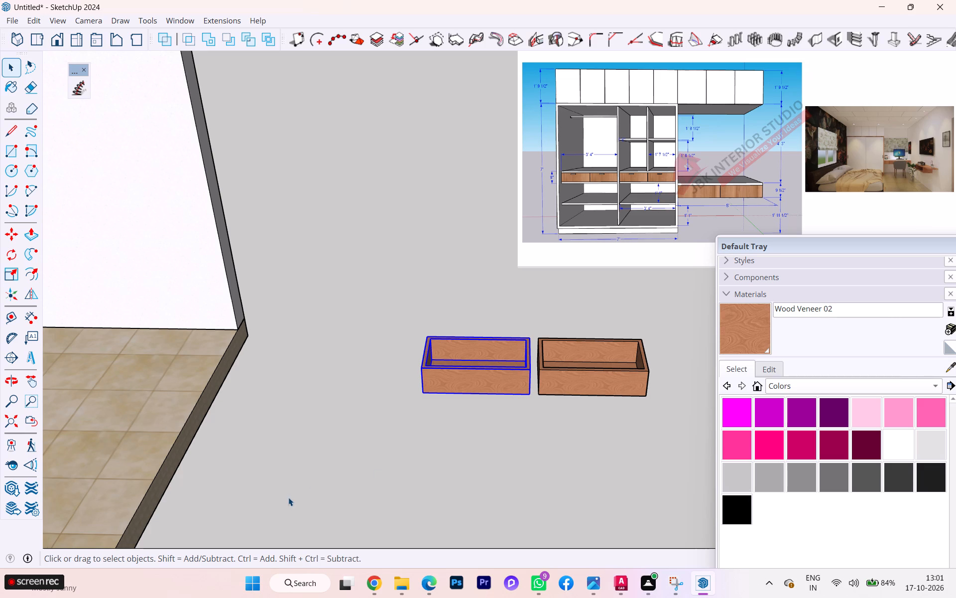
left_click(383, 462)
Unhide the last hidden object, the tabletop above the two drawer boxes.
scroll(511, 404, "up", 3)
scroll(455, 383, "down", 5)
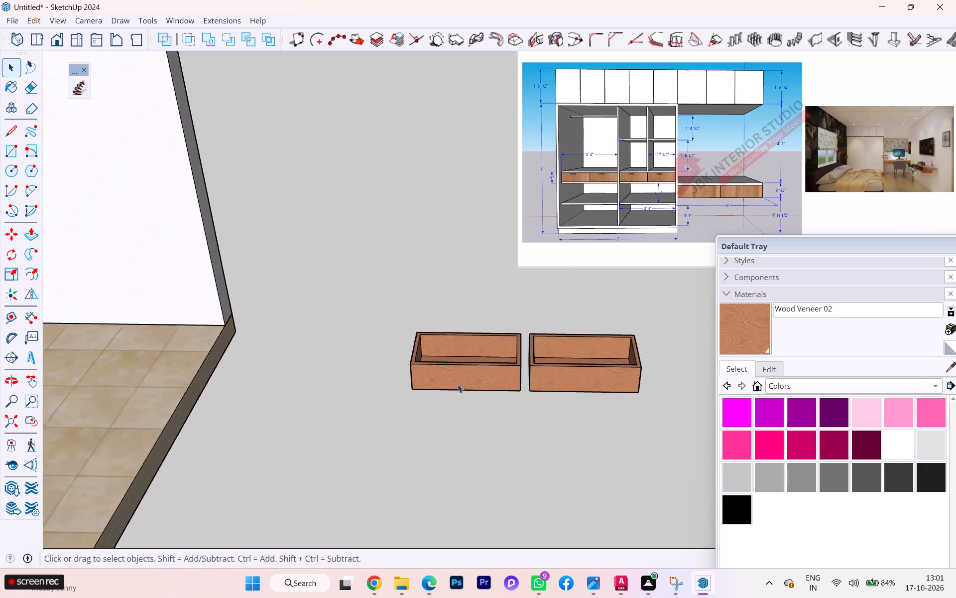
scroll(458, 384, "down", 2)
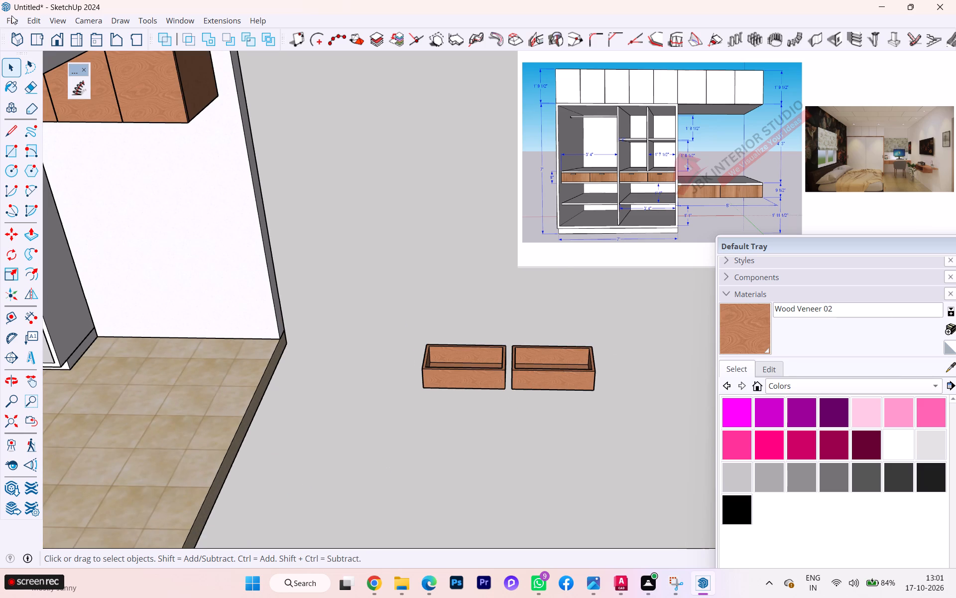
left_click(37, 17)
left_click(100, 143)
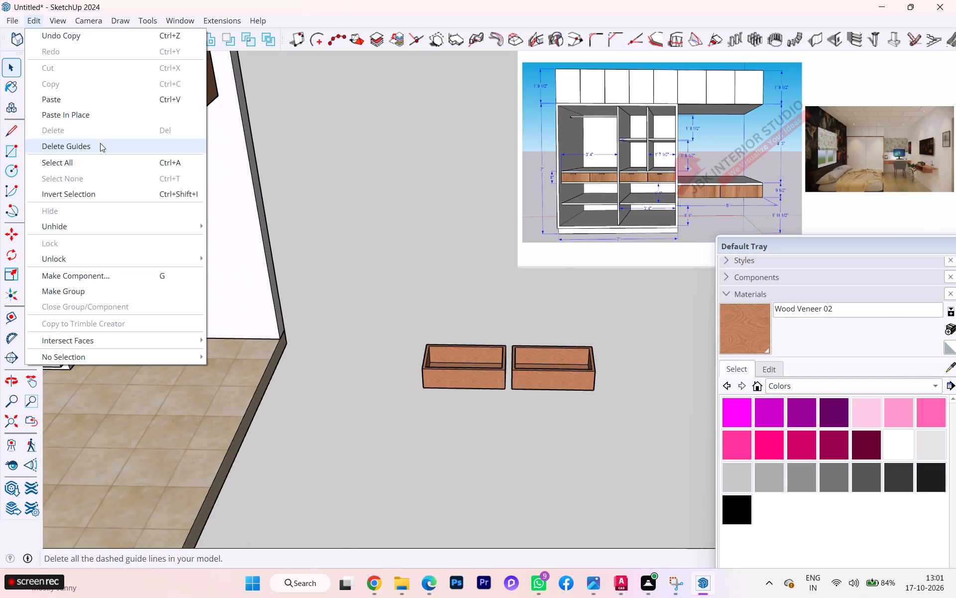
left_click(34, 16)
left_click(325, 150)
left_click(38, 17)
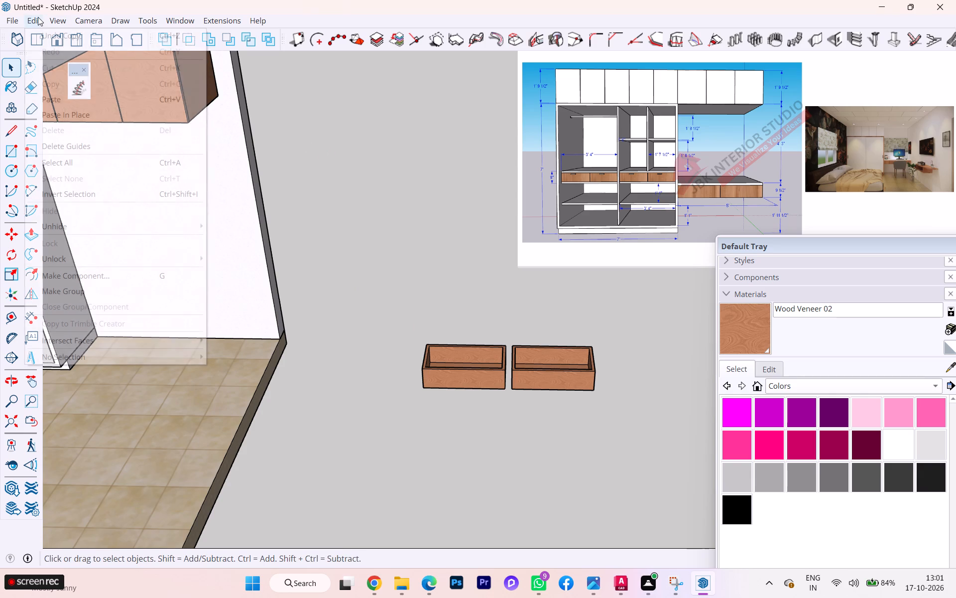
left_click(93, 222)
left_click(258, 243)
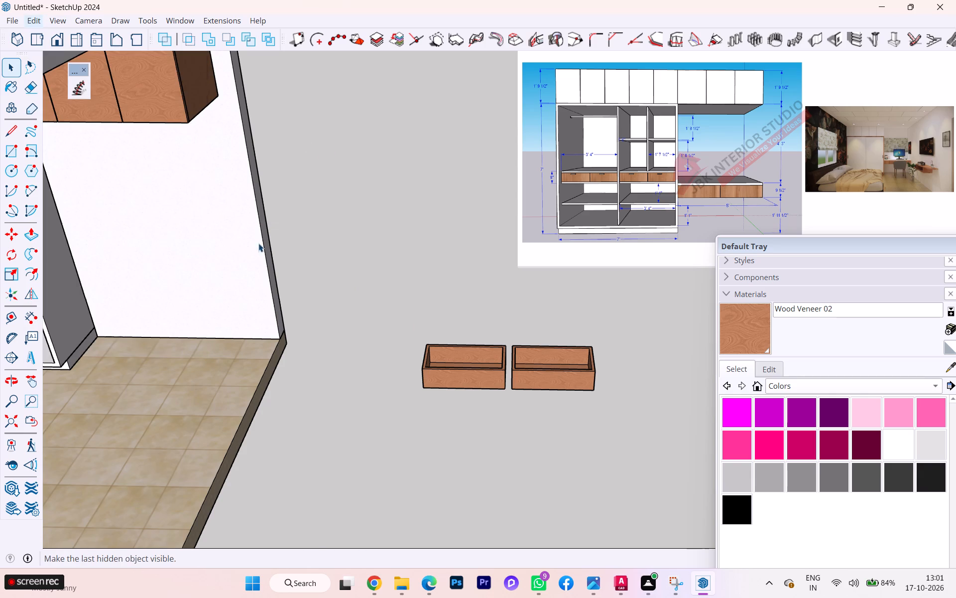
Move the copied drawer box outward along the red axis until its side is flush with the tabletop's end.
scroll(470, 386, "up", 4)
scroll(517, 391, "up", 7)
scroll(531, 388, "down", 2)
scroll(536, 386, "up", 1)
scroll(539, 359, "down", 1)
middle_click_drag(525, 359, 246, 342)
scroll(337, 404, "down", 3)
scroll(337, 404, "up", 4)
scroll(367, 397, "down", 1)
scroll(439, 390, "up", 3)
scroll(499, 387, "down", 1)
middle_click_drag(499, 387, 690, 376)
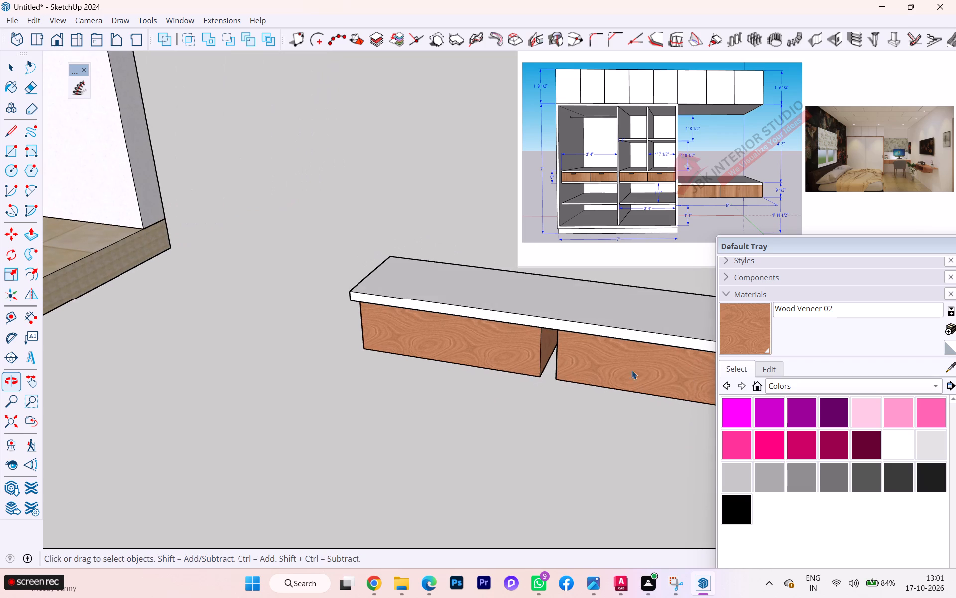
middle_click_drag(396, 321, 544, 296)
scroll(498, 298, "up", 3)
scroll(491, 306, "down", 2)
scroll(487, 335, "up", 4)
scroll(500, 351, "down", 3)
middle_click_drag(496, 354, 495, 352)
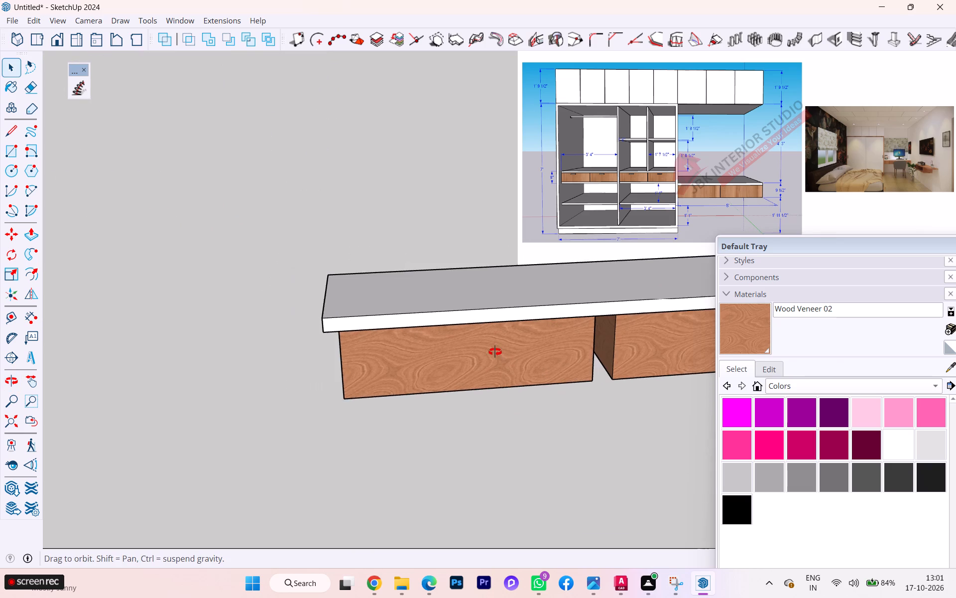
middle_click_drag(495, 352, 452, 315)
scroll(540, 346, "up", 3)
left_click(557, 364)
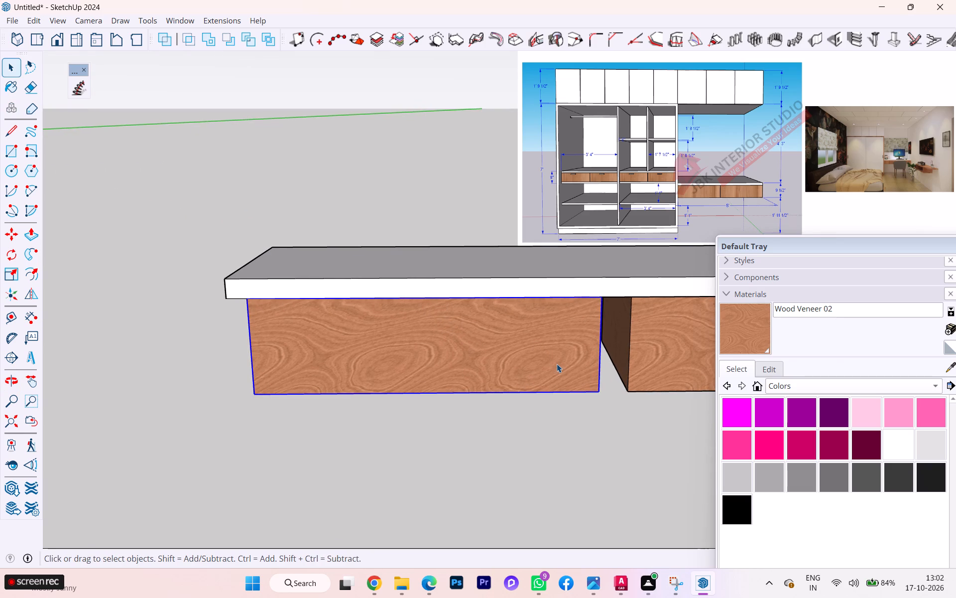
key("m")
key("Return")
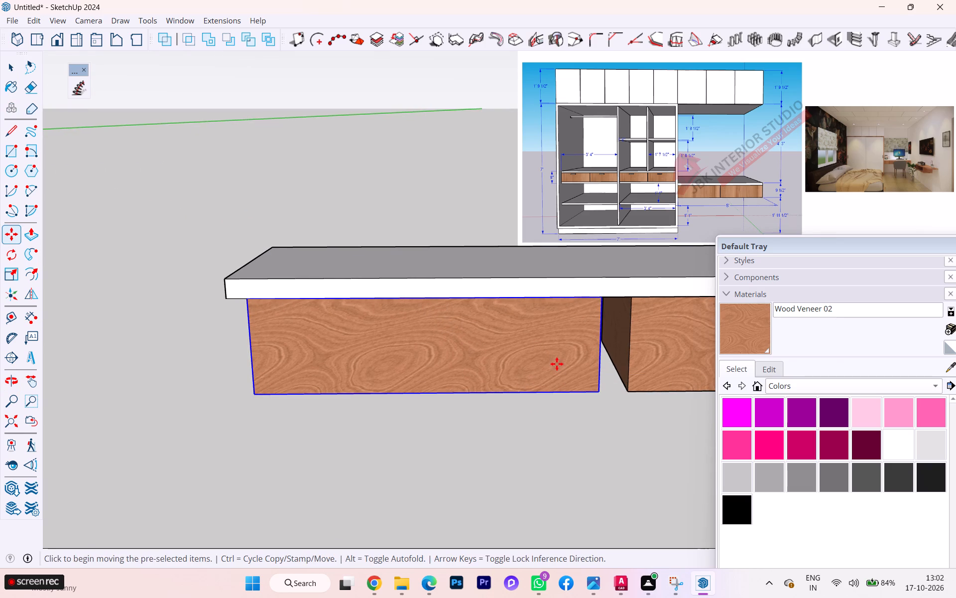
left_click(606, 395)
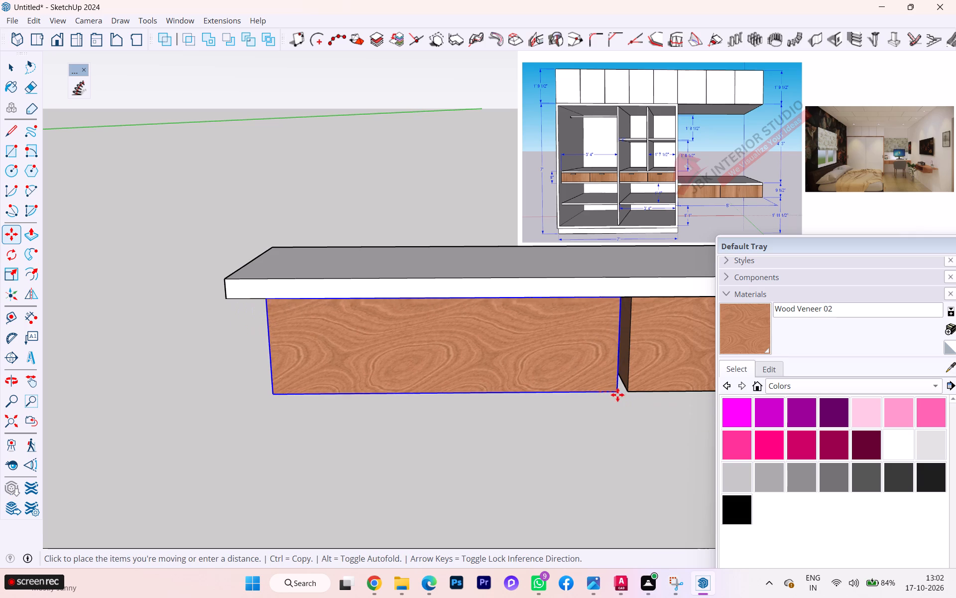
left_click(579, 397)
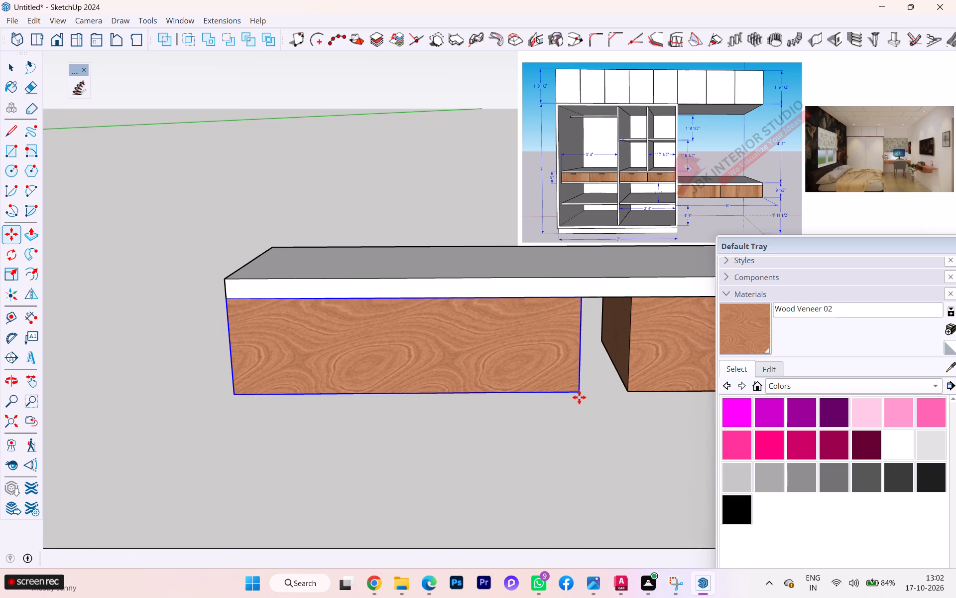
Hide the tabletop group above the two drawer boxes.
scroll(640, 369, "down", 2)
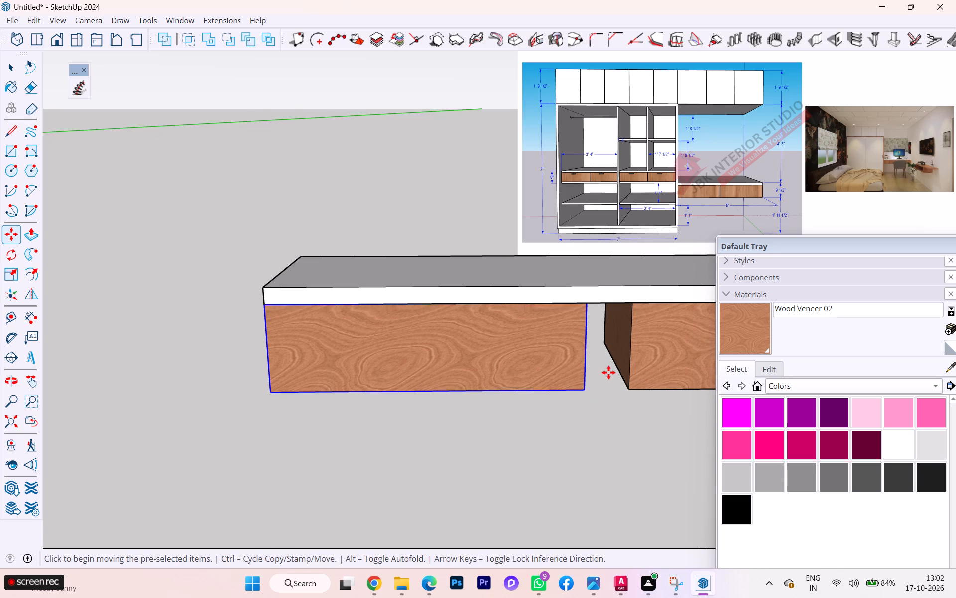
middle_click_drag(606, 372, 252, 383)
scroll(378, 384, "down", 3)
scroll(426, 410, "down", 2)
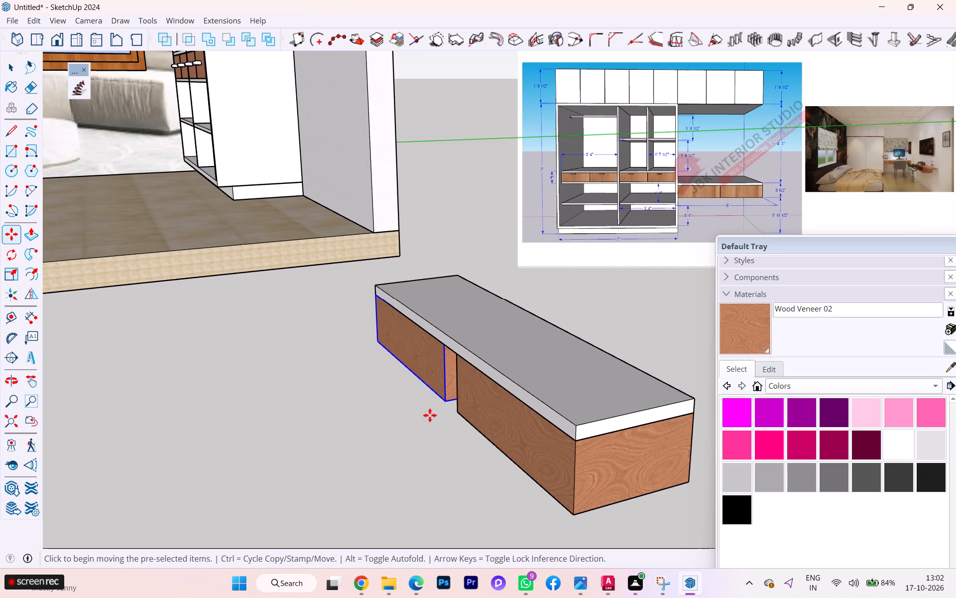
middle_click_drag(430, 415, 27, 436)
scroll(363, 398, "down", 9)
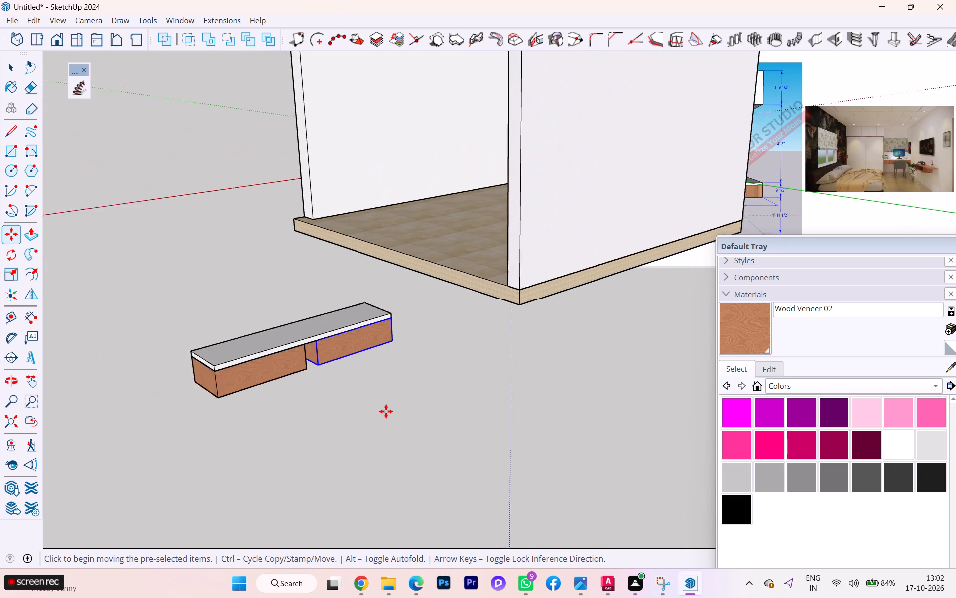
middle_click_drag(385, 411, 745, 396)
key("space")
scroll(781, 379, "up", 1)
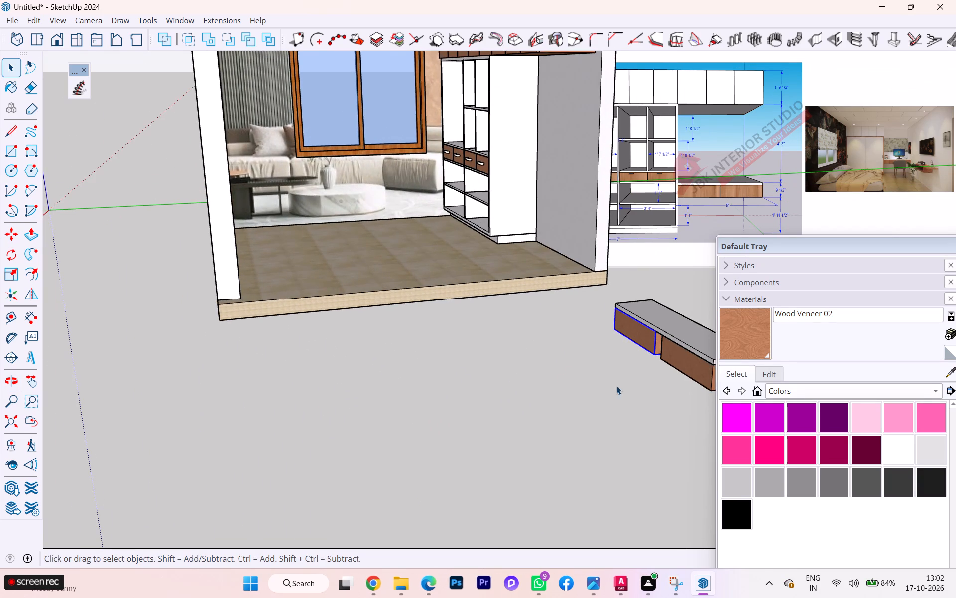
scroll(616, 386, "up", 1)
scroll(394, 382, "down", 2)
scroll(388, 382, "up", 3)
scroll(386, 381, "down", 8)
scroll(690, 368, "up", 8)
left_click(470, 341)
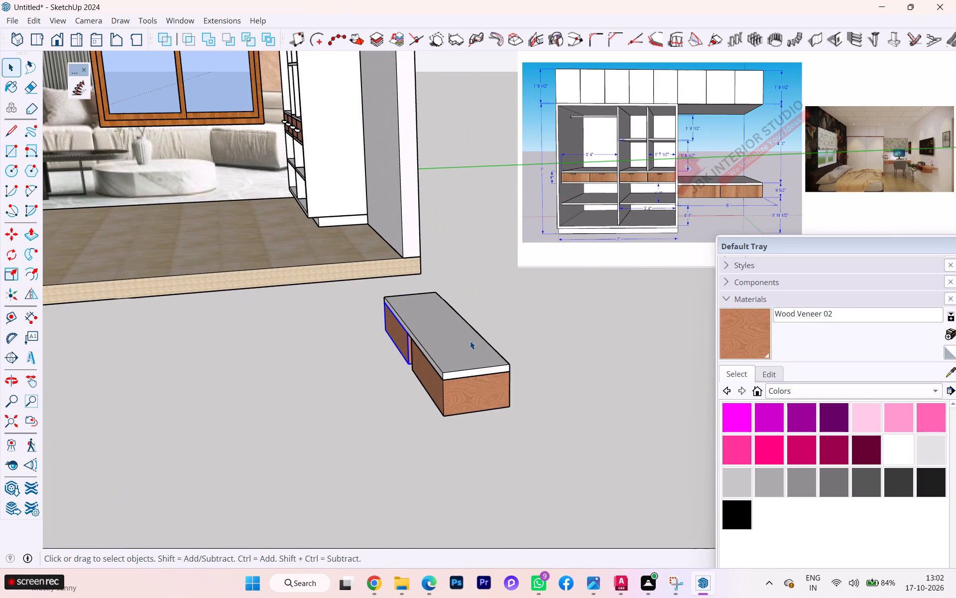
scroll(467, 349, "up", 2)
scroll(467, 349, "down", 1)
scroll(467, 349, "up", 2)
right_click(467, 353)
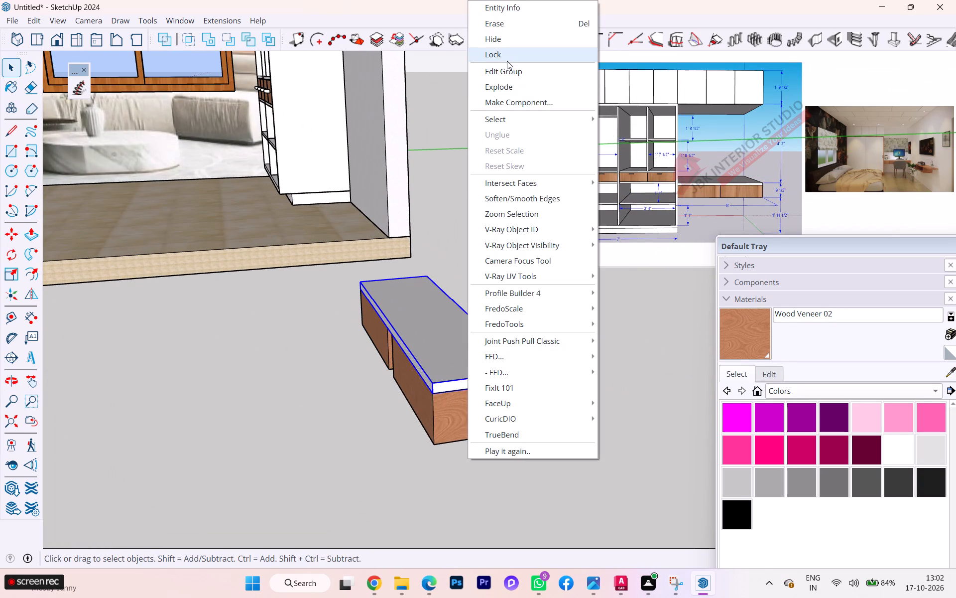
left_click(526, 40)
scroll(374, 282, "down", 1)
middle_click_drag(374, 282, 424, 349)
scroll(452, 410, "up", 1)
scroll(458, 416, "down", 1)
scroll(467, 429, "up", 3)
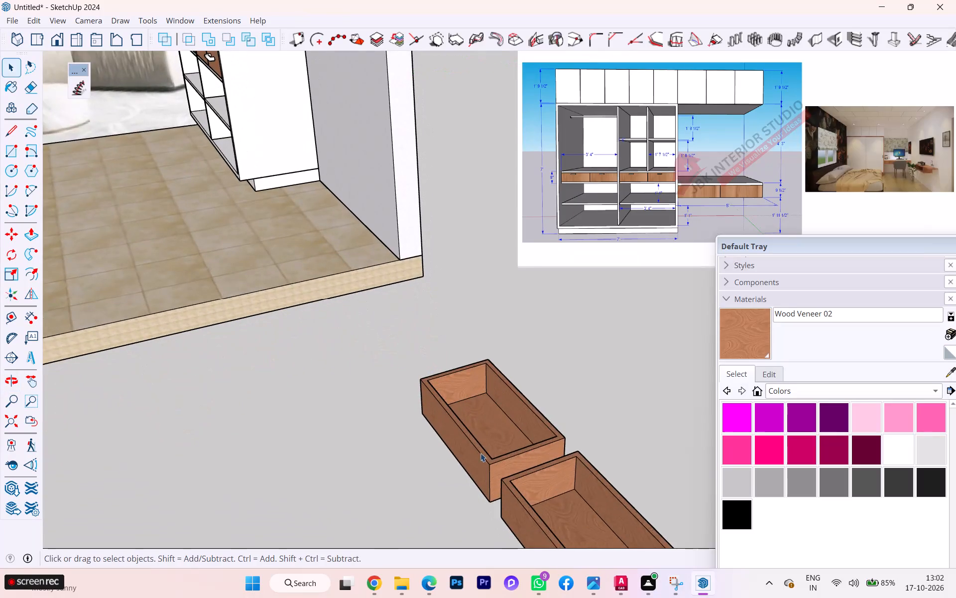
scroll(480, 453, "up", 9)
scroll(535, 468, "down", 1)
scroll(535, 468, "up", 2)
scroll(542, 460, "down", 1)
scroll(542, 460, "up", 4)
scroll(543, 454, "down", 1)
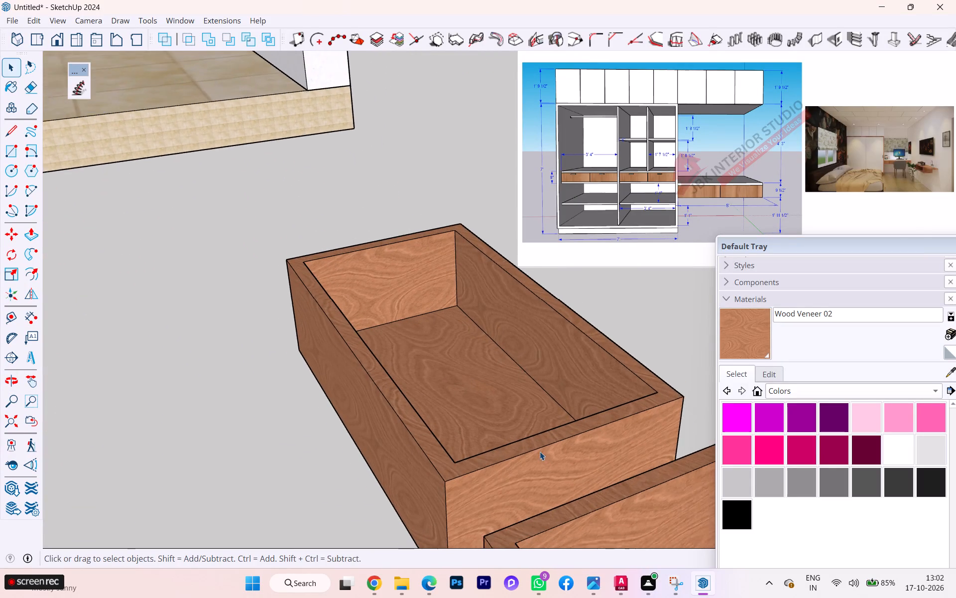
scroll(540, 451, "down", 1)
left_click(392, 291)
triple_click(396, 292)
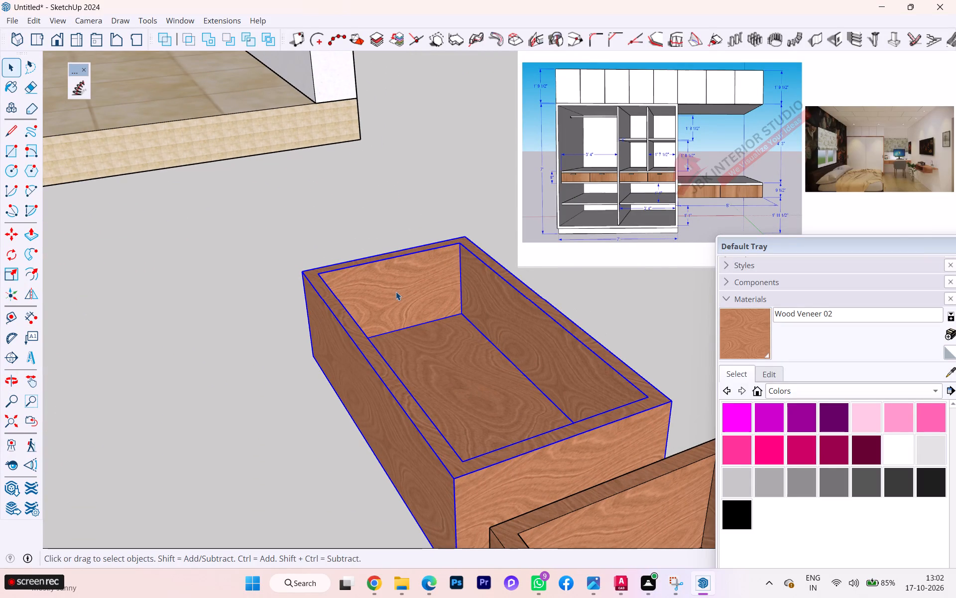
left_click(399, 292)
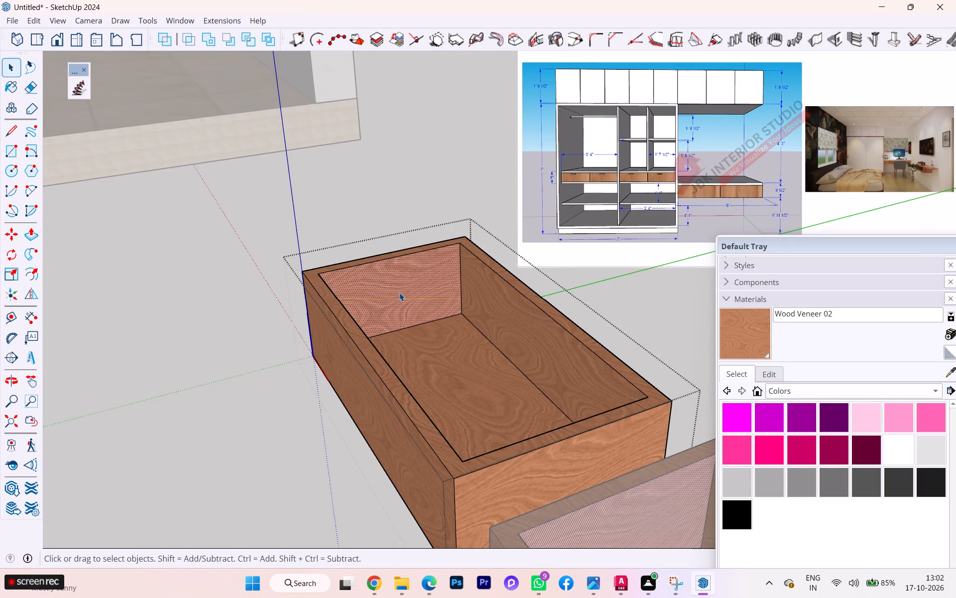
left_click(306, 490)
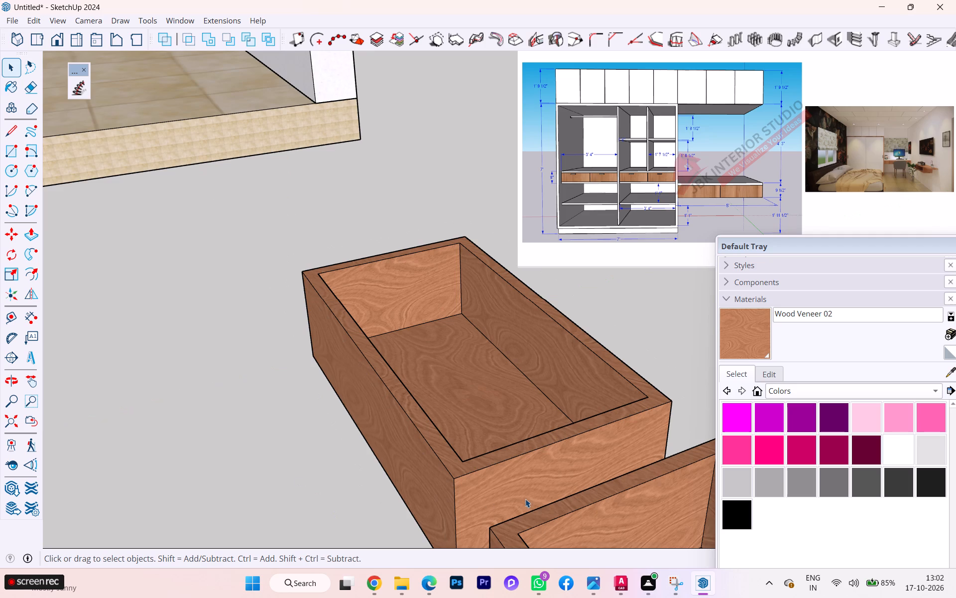
Inside the drawer box component, pull the outer end face that faces the neighbouring box slightly outward with Push/Pull.
left_click(517, 480)
double_click(515, 475)
left_click(502, 482)
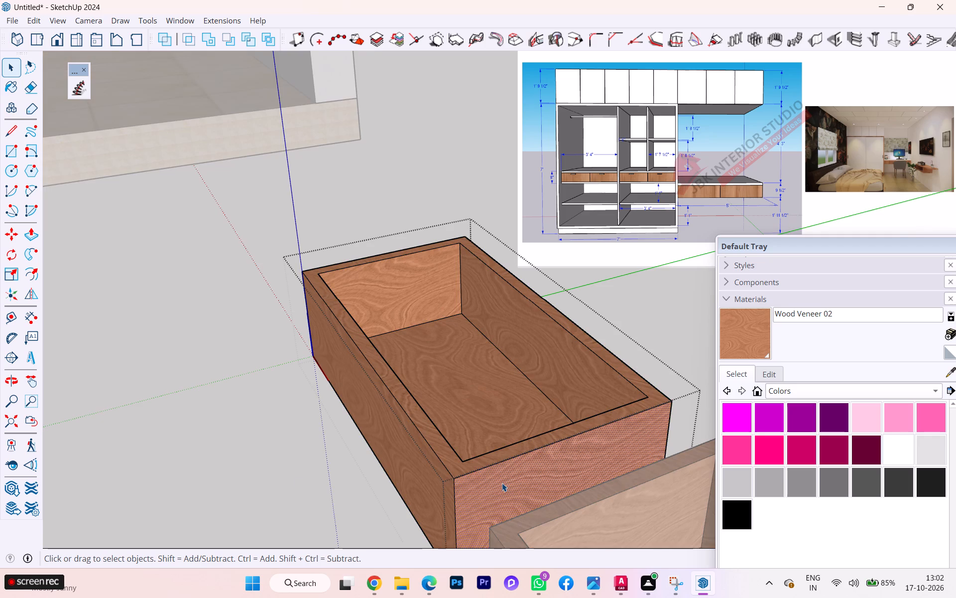
key("p")
left_click(502, 483)
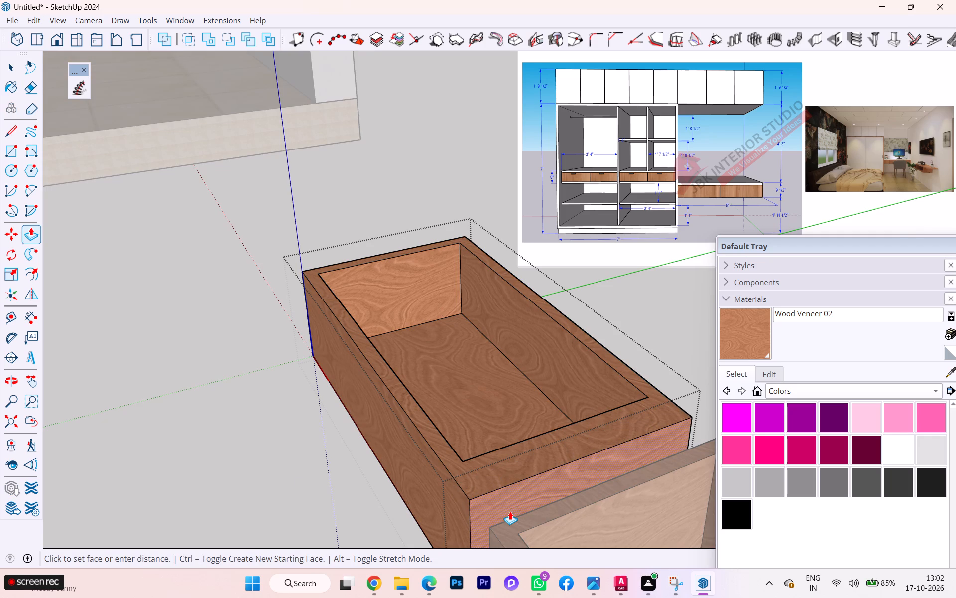
left_click(505, 505)
key("space")
scroll(500, 437, "down", 1)
middle_click_drag(500, 438, 523, 455)
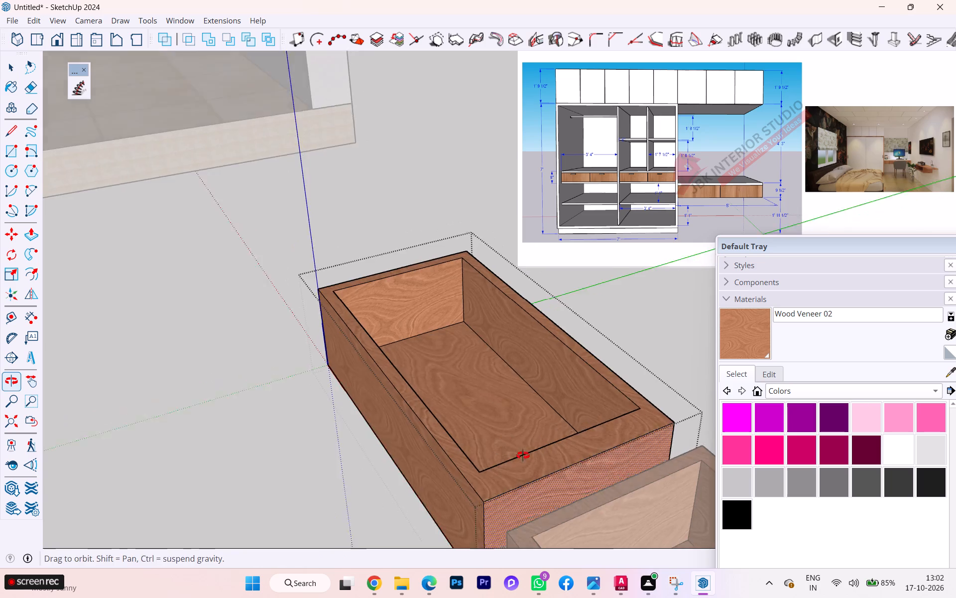
middle_click_drag(523, 455, 641, 471)
scroll(238, 411, "down", 2)
scroll(238, 411, "up", 1)
scroll(238, 411, "down", 1)
scroll(388, 430, "down", 1)
middle_click_drag(391, 432, 531, 460)
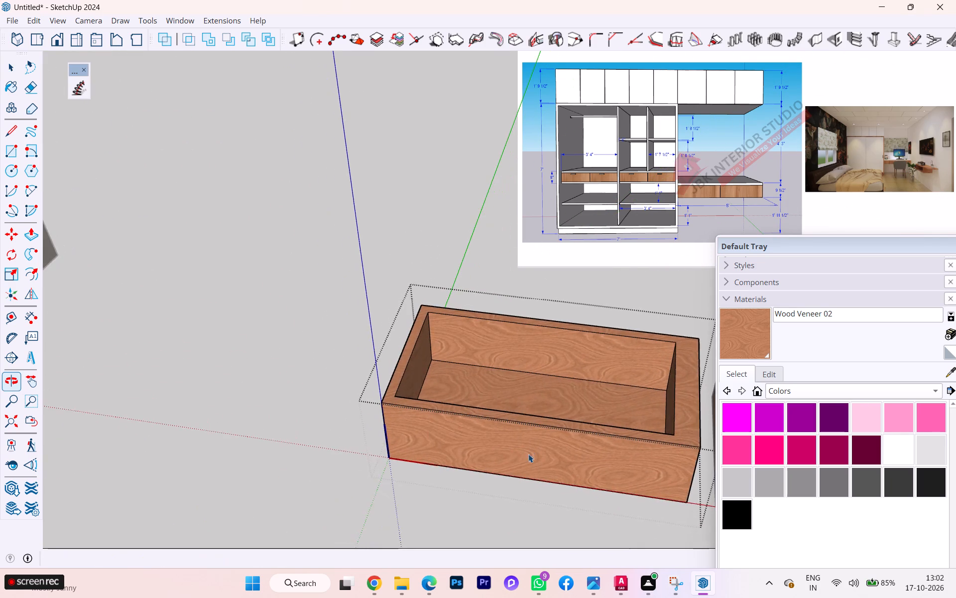
Inside the drawer box component, push the inner end face nearest the neighbouring box slightly outward with Push/Pull, and close the component.
scroll(546, 396, "up", 2)
scroll(583, 398, "down", 1)
scroll(615, 398, "up", 1)
scroll(241, 364, "down", 7)
middle_click_drag(492, 405, 644, 372)
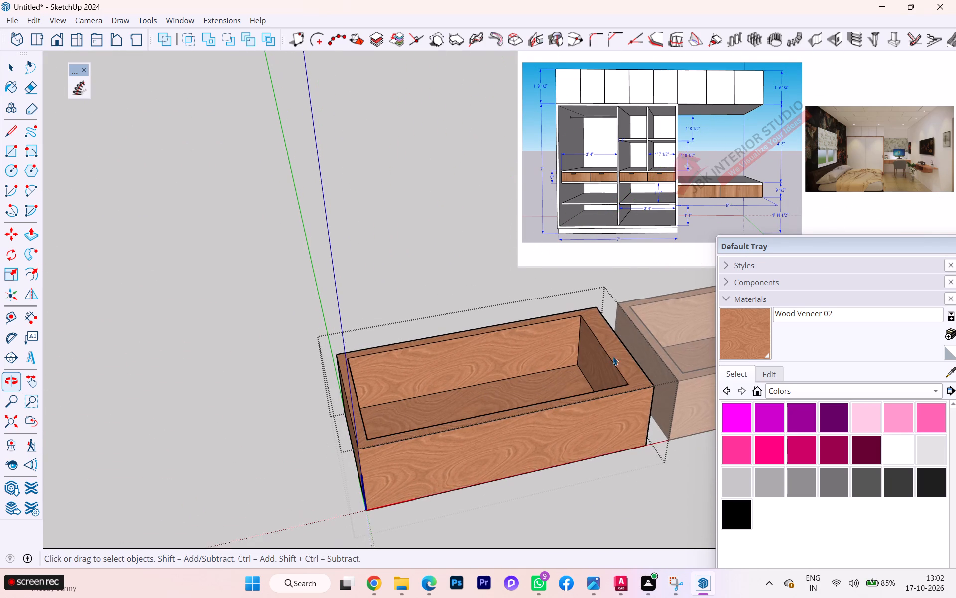
left_click(594, 357)
key("p")
left_click(594, 359)
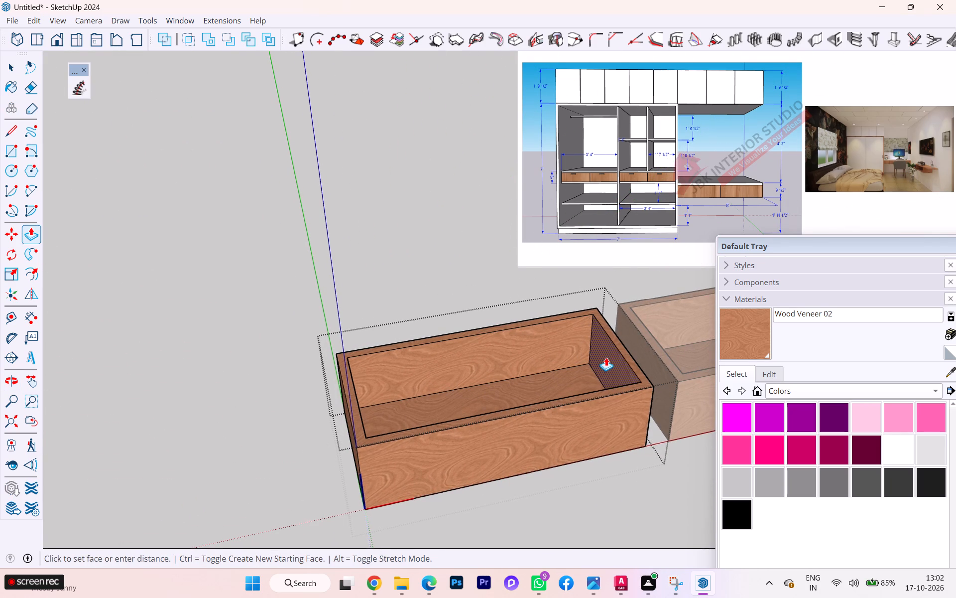
left_click(603, 359)
key("space")
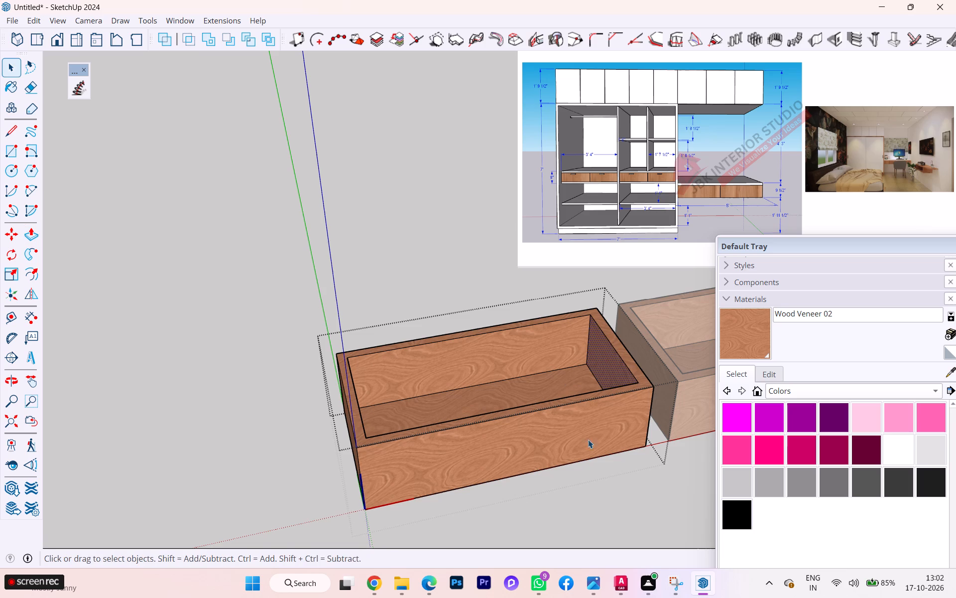
left_click(594, 467)
scroll(631, 446, "down", 1)
middle_click_drag(621, 445, 366, 432)
scroll(589, 469, "up", 3)
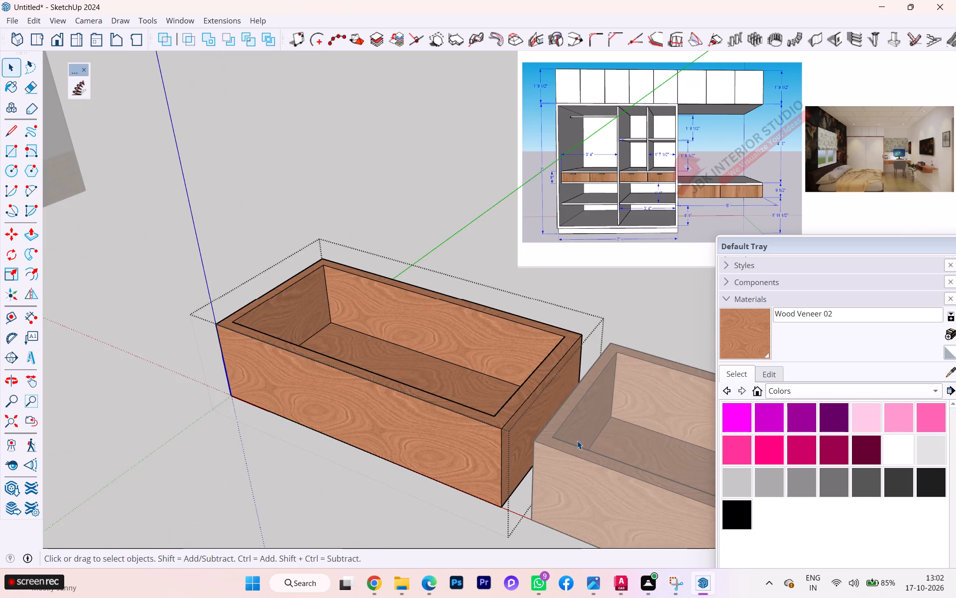
left_click(395, 510)
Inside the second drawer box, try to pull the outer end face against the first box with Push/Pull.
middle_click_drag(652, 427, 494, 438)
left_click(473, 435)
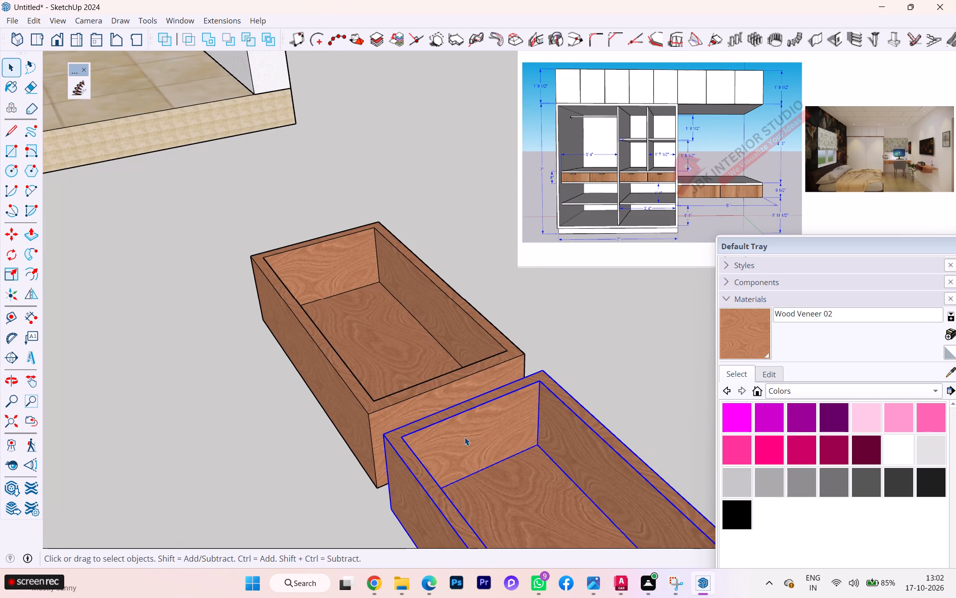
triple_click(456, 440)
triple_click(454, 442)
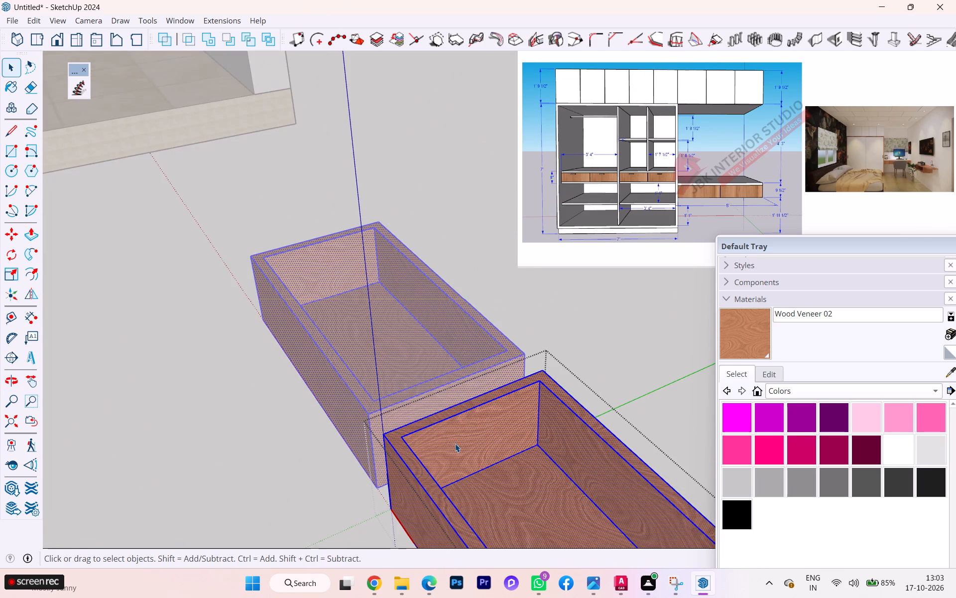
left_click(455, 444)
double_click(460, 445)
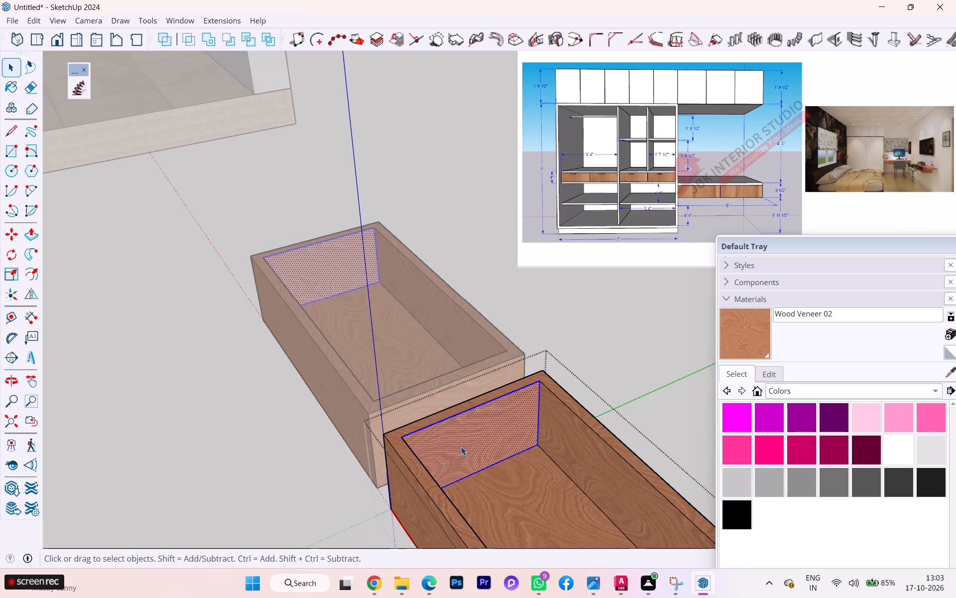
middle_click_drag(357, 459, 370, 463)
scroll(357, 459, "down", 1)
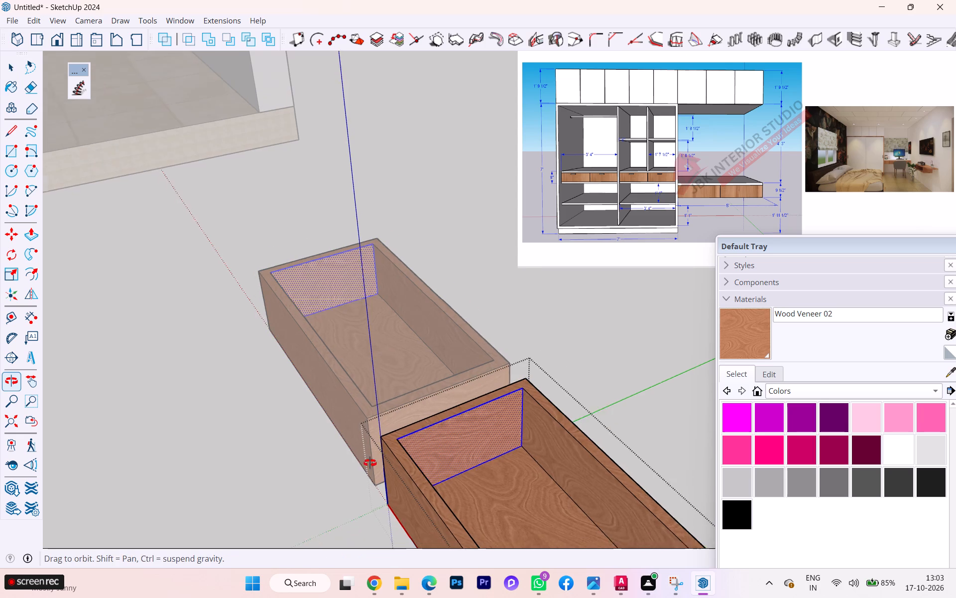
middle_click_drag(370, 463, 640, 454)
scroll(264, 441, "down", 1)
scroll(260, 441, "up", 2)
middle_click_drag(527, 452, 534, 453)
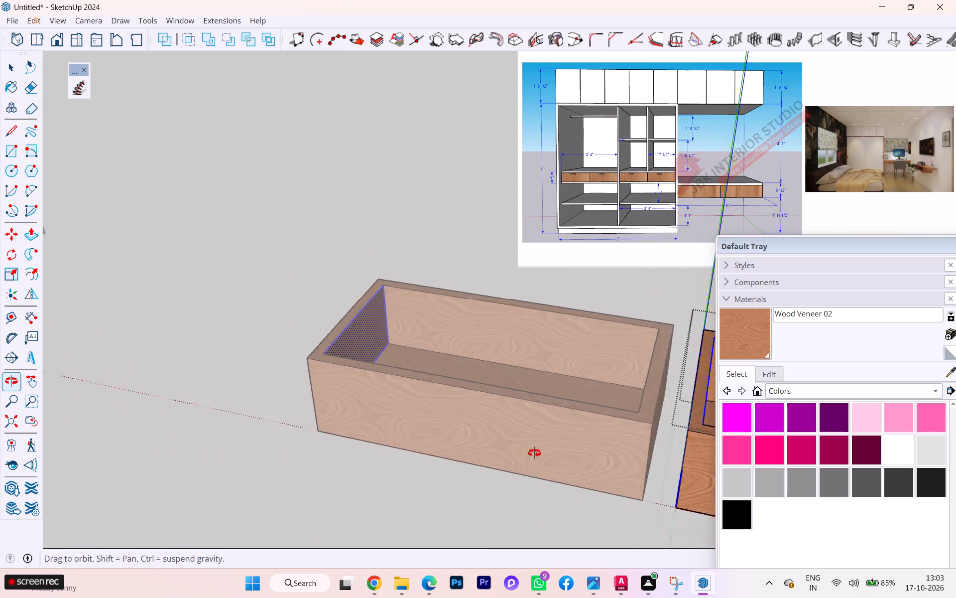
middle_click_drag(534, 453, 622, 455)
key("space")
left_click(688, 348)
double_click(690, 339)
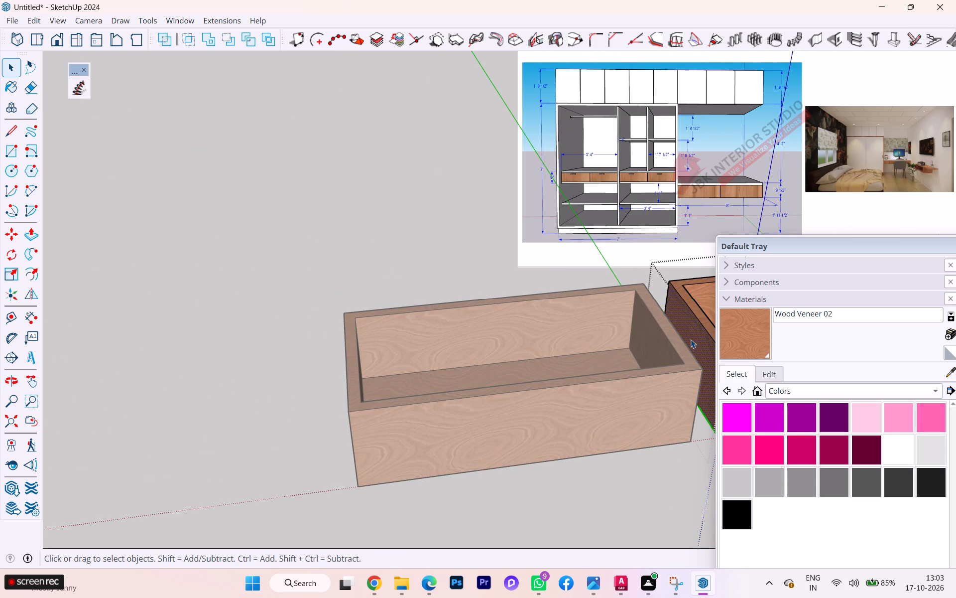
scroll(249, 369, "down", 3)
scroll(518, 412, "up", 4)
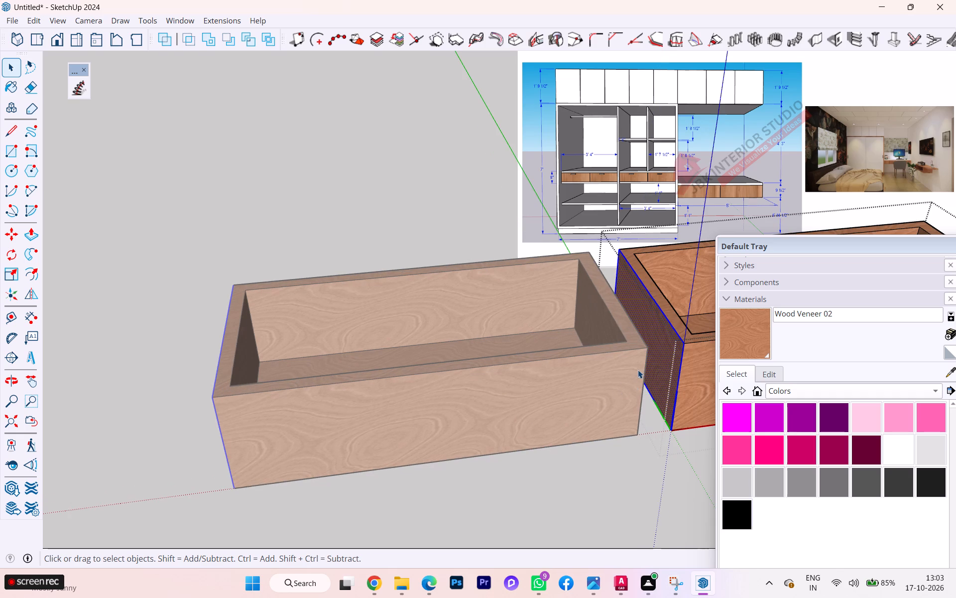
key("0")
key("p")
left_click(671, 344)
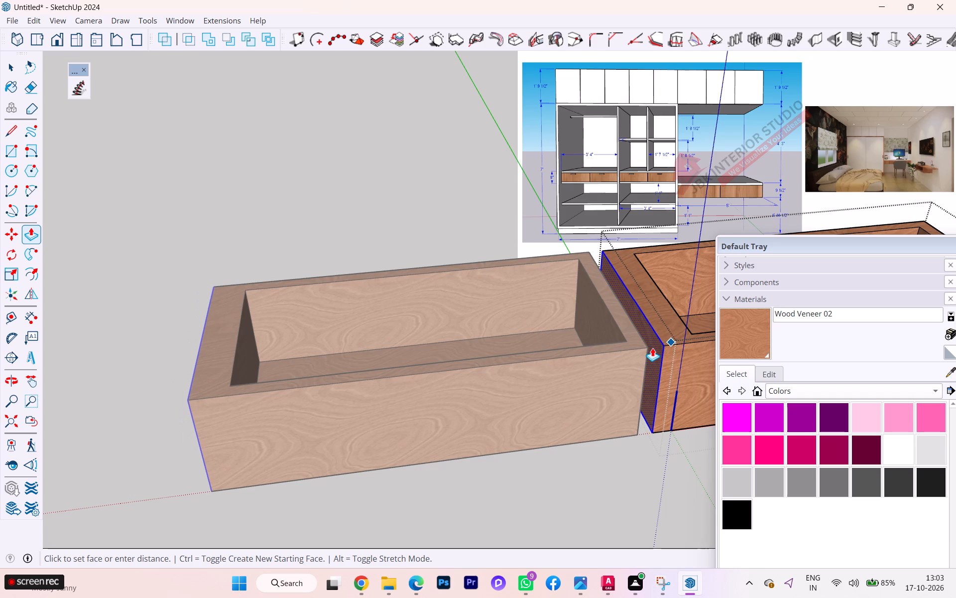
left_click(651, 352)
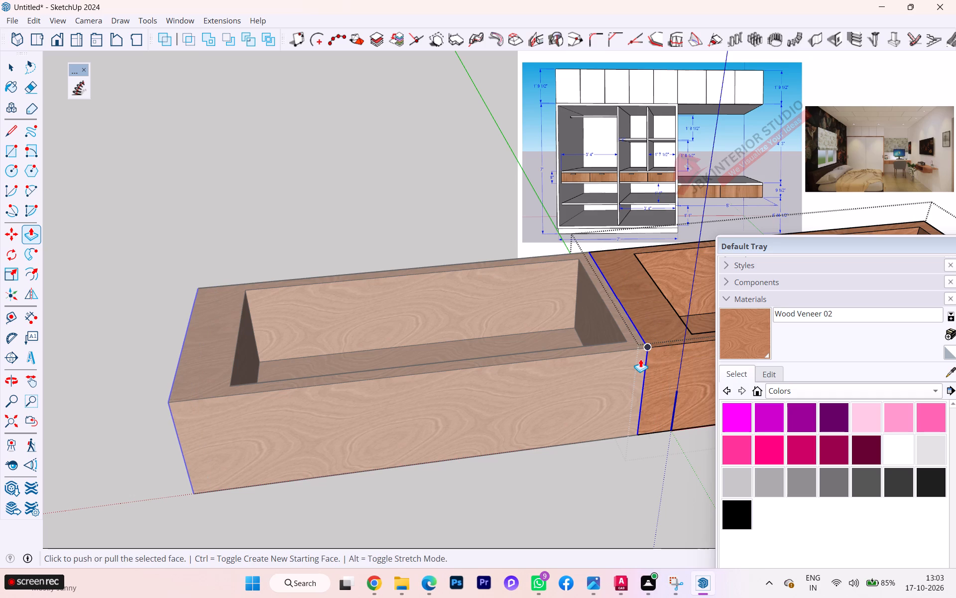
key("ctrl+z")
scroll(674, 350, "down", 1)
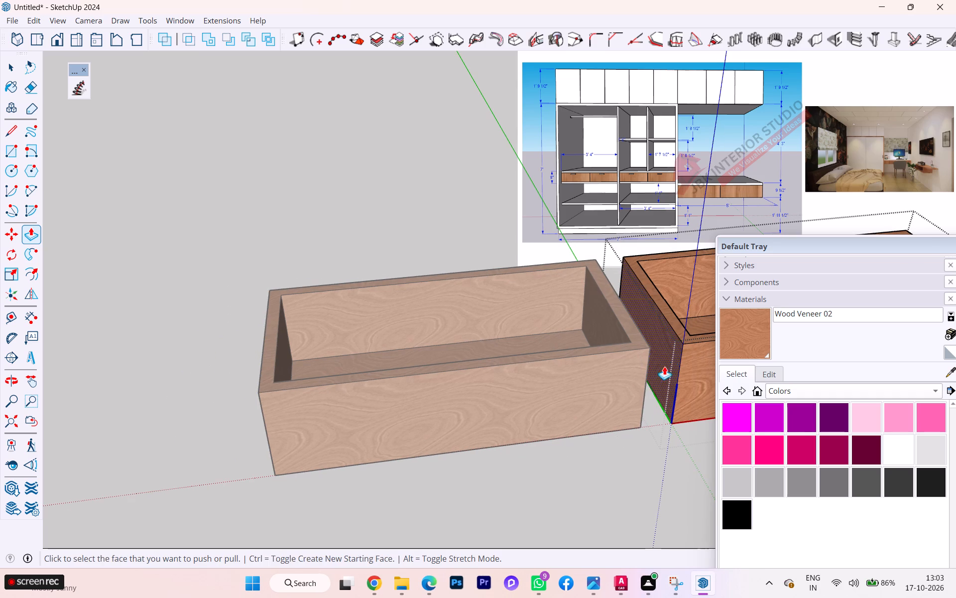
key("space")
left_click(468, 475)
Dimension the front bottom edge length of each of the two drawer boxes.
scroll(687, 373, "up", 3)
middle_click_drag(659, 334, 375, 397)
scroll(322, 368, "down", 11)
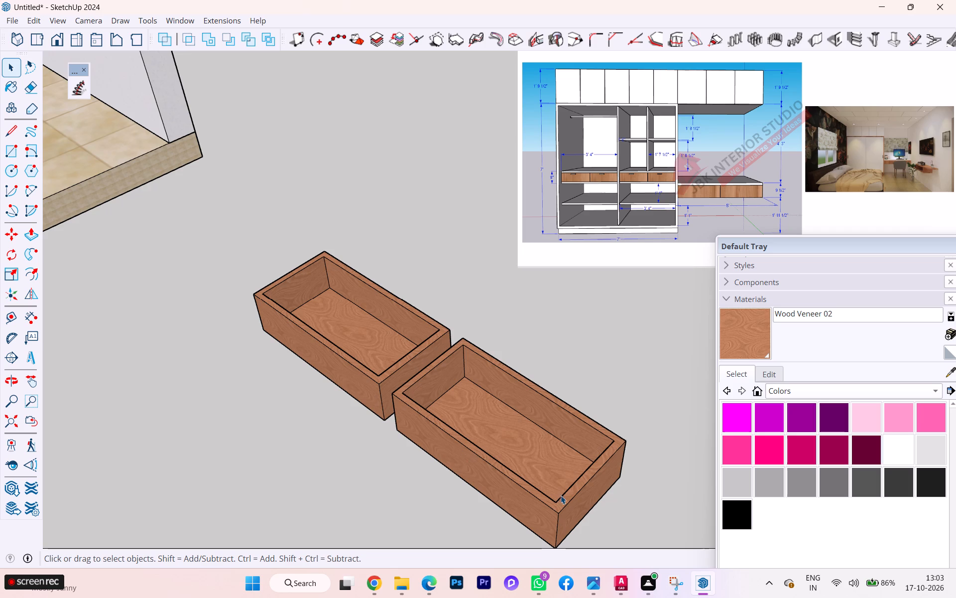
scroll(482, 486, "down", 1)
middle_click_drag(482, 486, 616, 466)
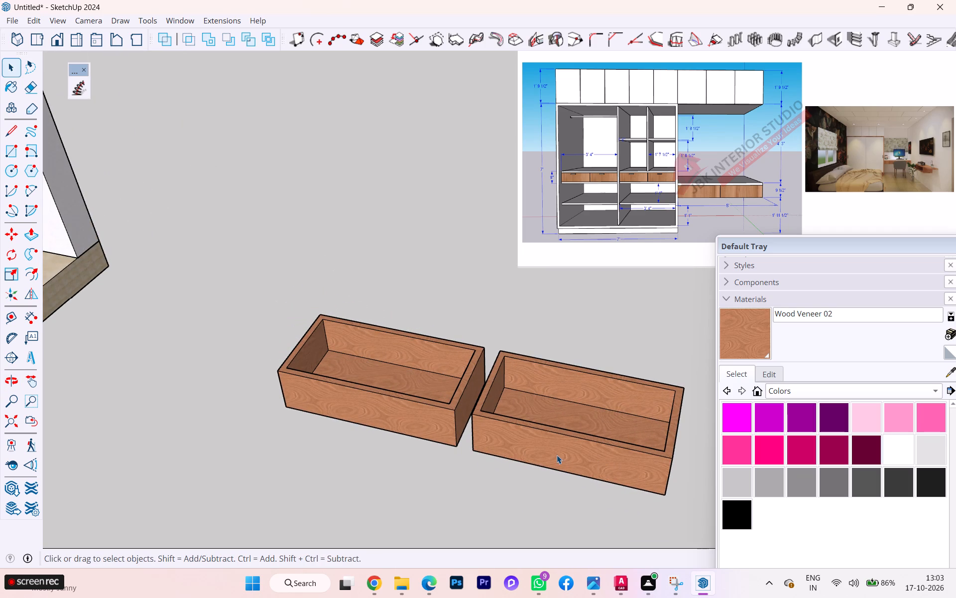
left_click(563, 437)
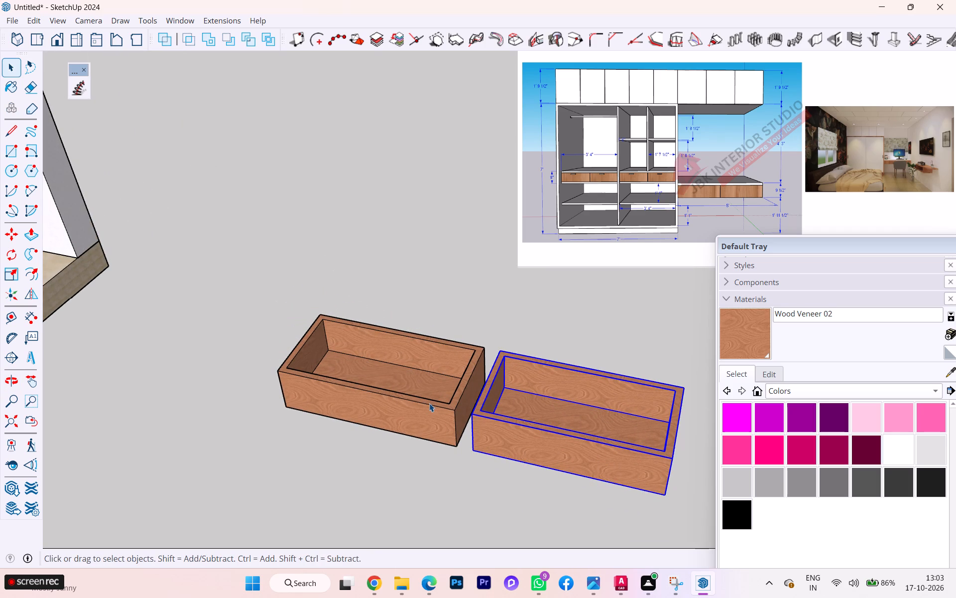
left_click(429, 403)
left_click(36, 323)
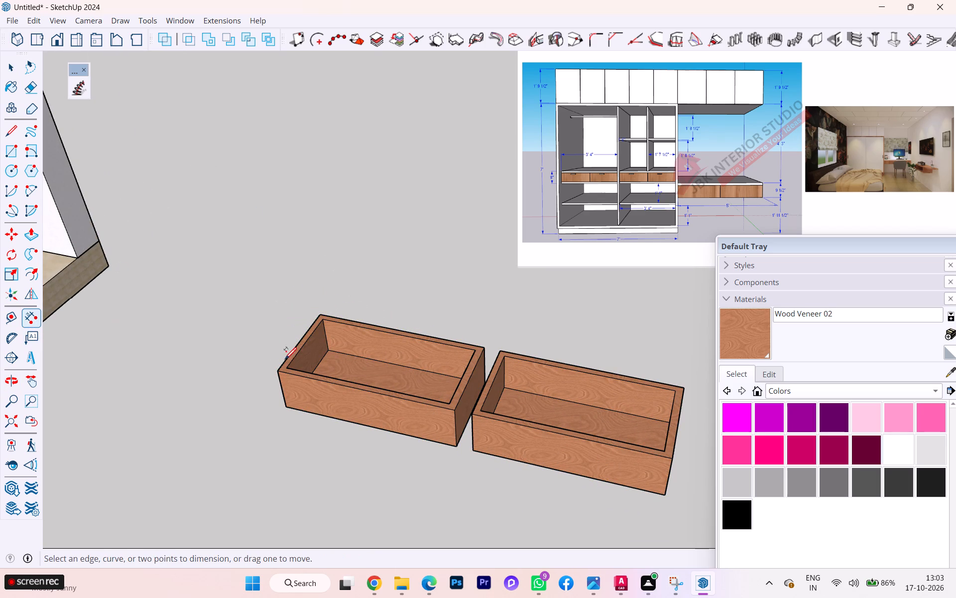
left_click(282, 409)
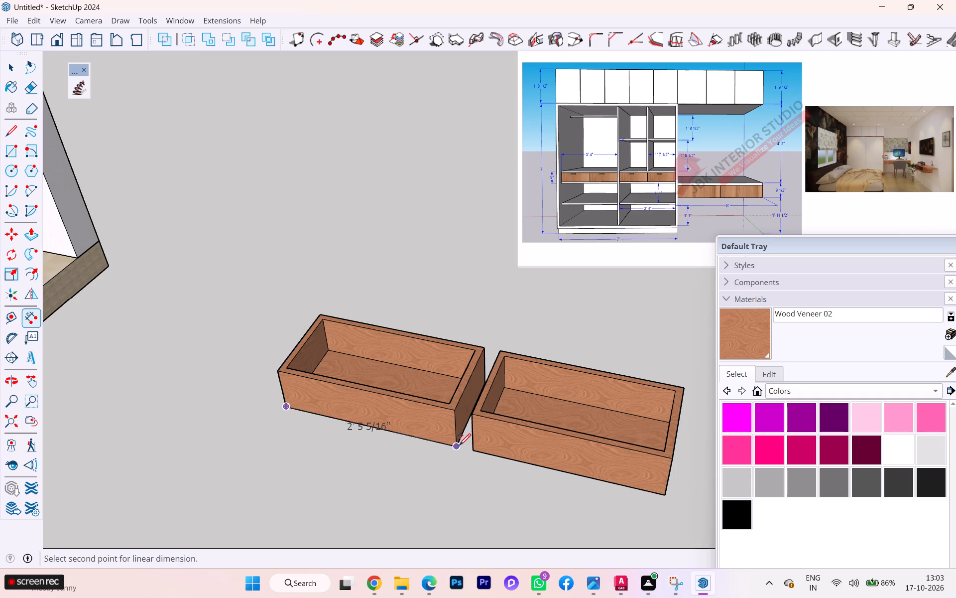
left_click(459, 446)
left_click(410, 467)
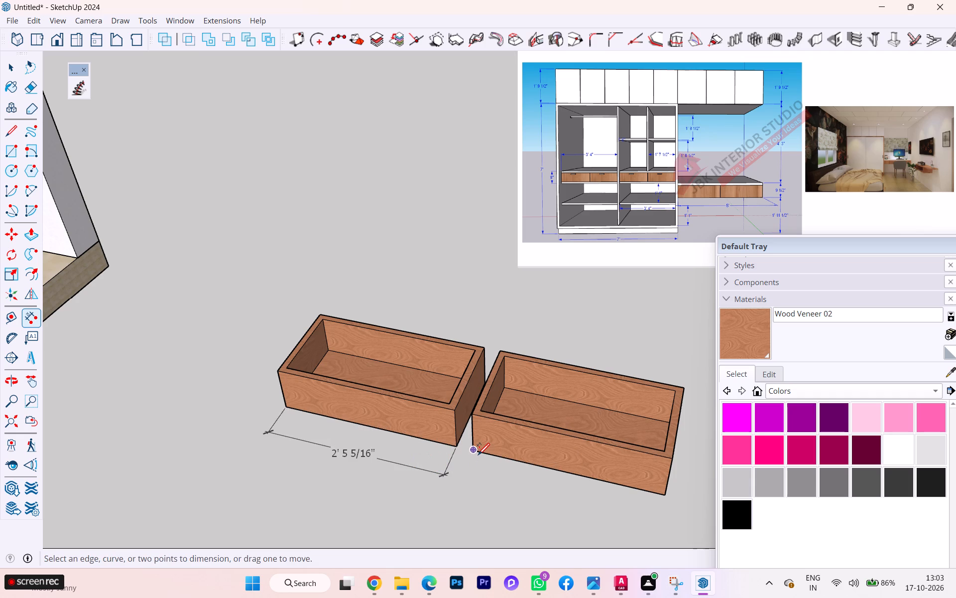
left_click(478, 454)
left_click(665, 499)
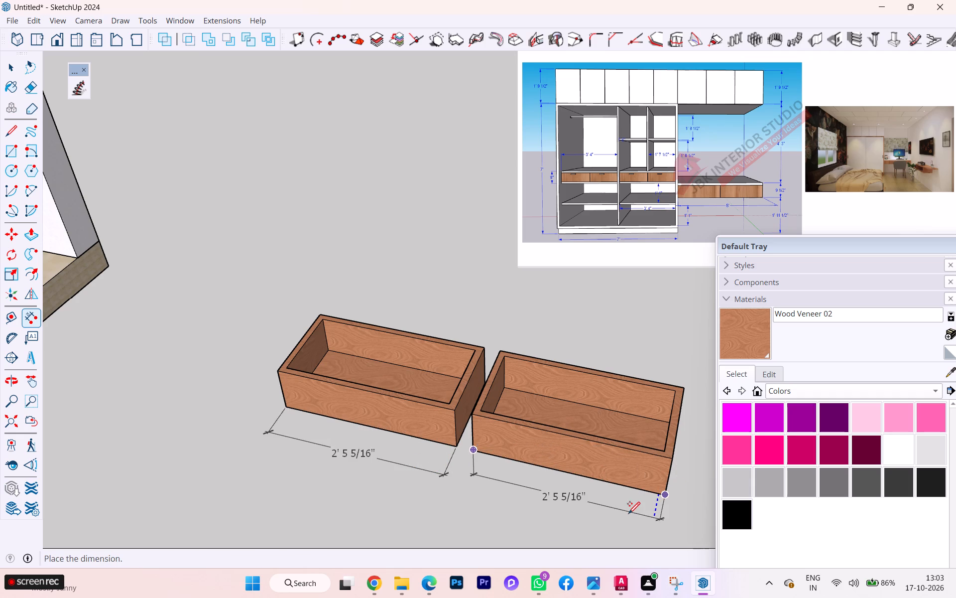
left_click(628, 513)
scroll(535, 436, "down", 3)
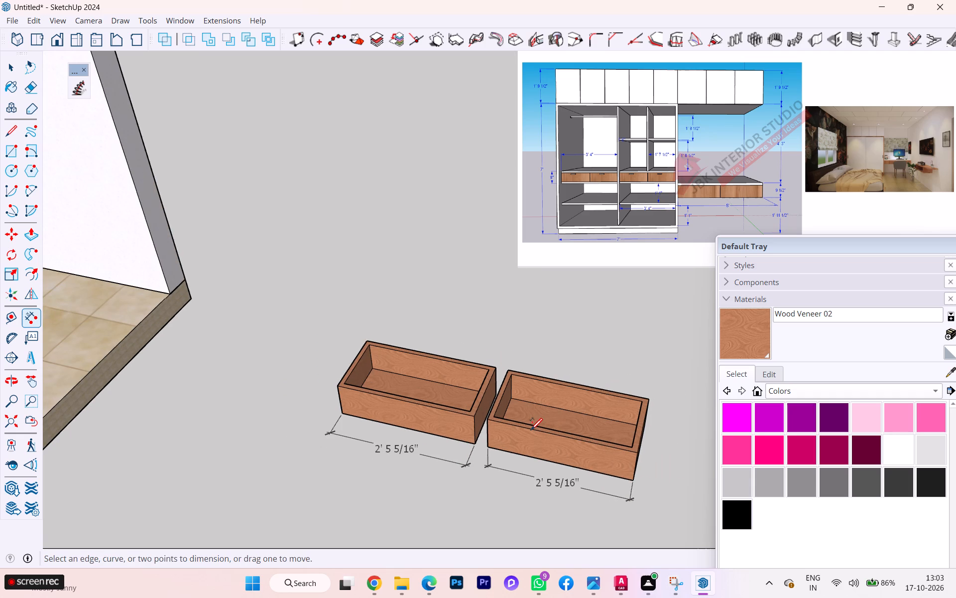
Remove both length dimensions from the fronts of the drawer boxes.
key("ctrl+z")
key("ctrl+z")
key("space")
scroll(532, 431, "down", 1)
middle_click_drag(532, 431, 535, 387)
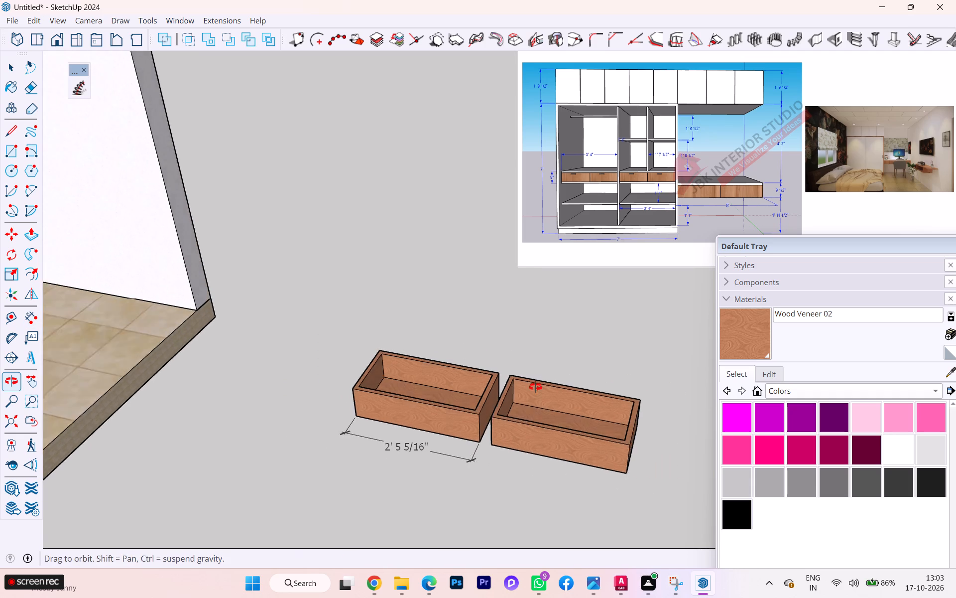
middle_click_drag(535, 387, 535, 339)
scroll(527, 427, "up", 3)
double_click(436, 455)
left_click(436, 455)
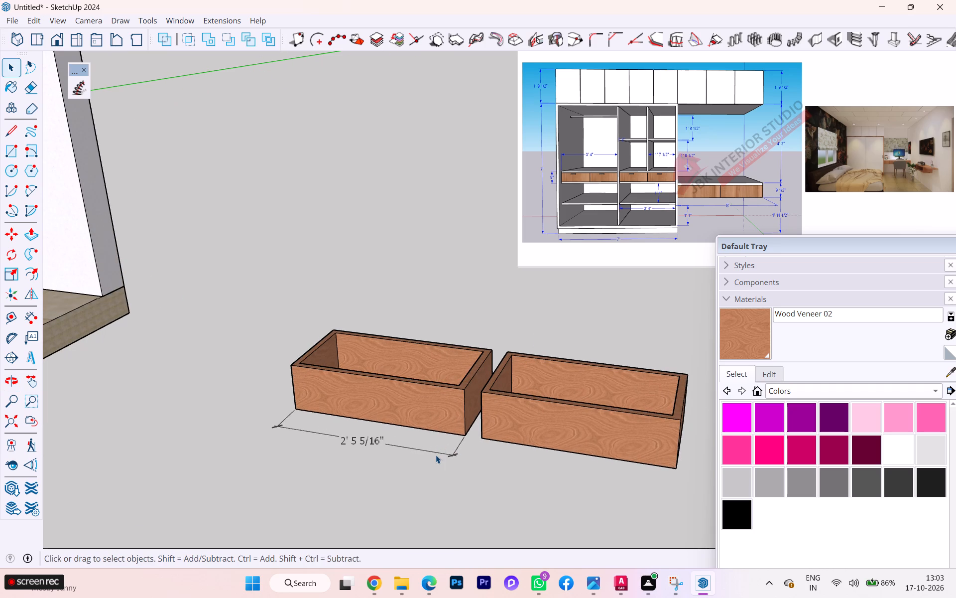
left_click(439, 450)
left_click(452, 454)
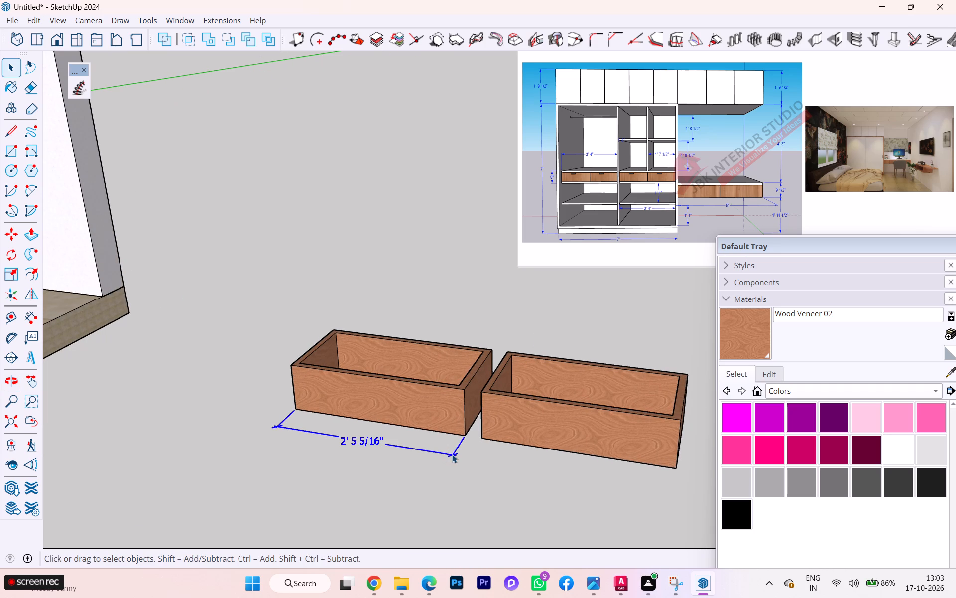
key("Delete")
Unhide the tabletop above the two drawer boxes.
scroll(453, 454, "down", 4)
middle_click_drag(457, 462, 250, 528)
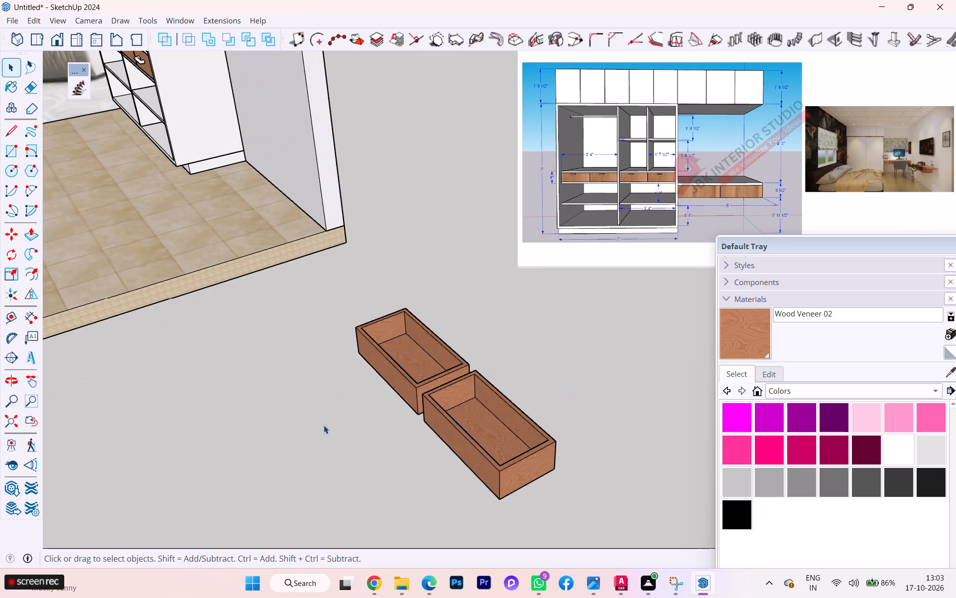
left_click(31, 16)
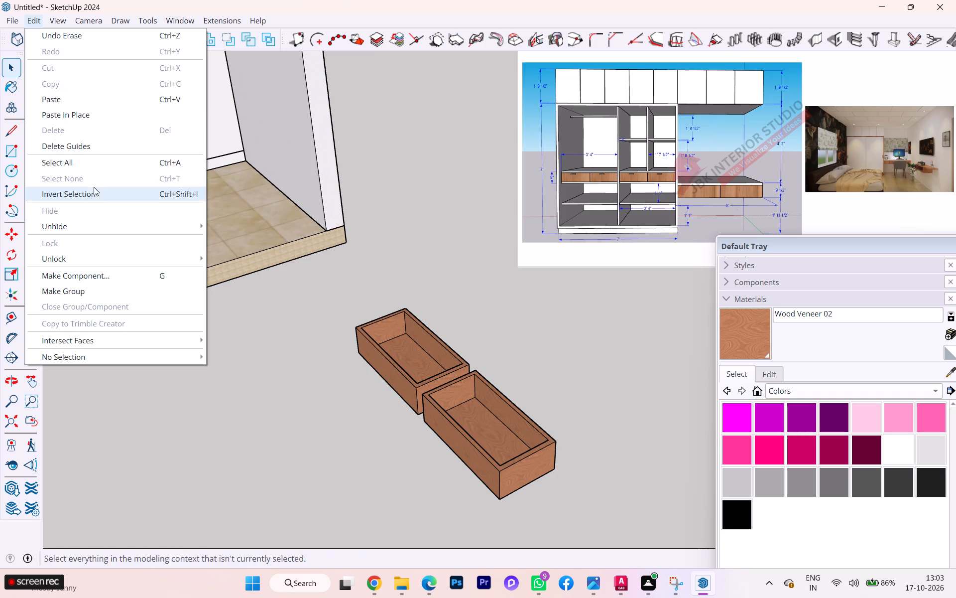
left_click(106, 222)
left_click(254, 236)
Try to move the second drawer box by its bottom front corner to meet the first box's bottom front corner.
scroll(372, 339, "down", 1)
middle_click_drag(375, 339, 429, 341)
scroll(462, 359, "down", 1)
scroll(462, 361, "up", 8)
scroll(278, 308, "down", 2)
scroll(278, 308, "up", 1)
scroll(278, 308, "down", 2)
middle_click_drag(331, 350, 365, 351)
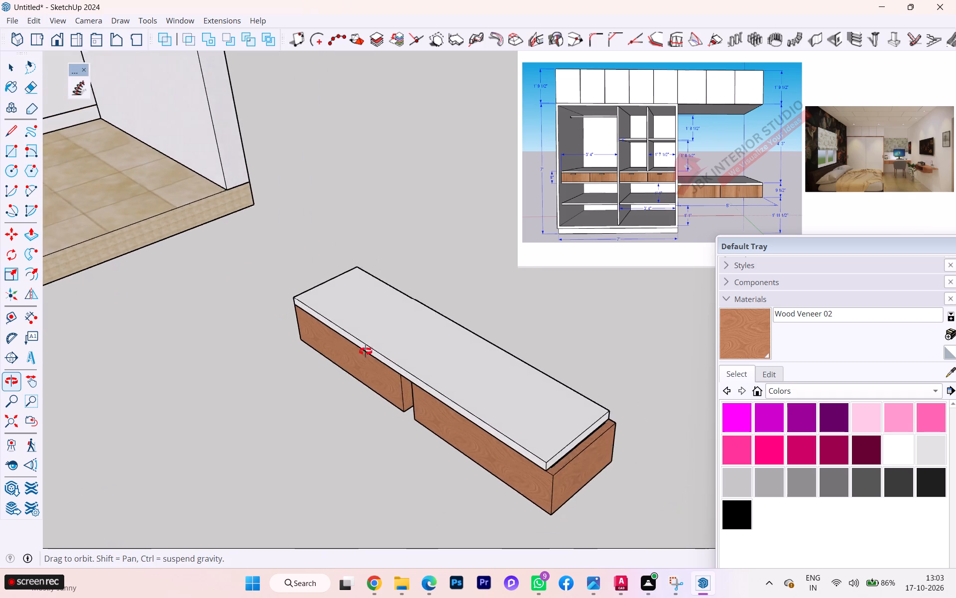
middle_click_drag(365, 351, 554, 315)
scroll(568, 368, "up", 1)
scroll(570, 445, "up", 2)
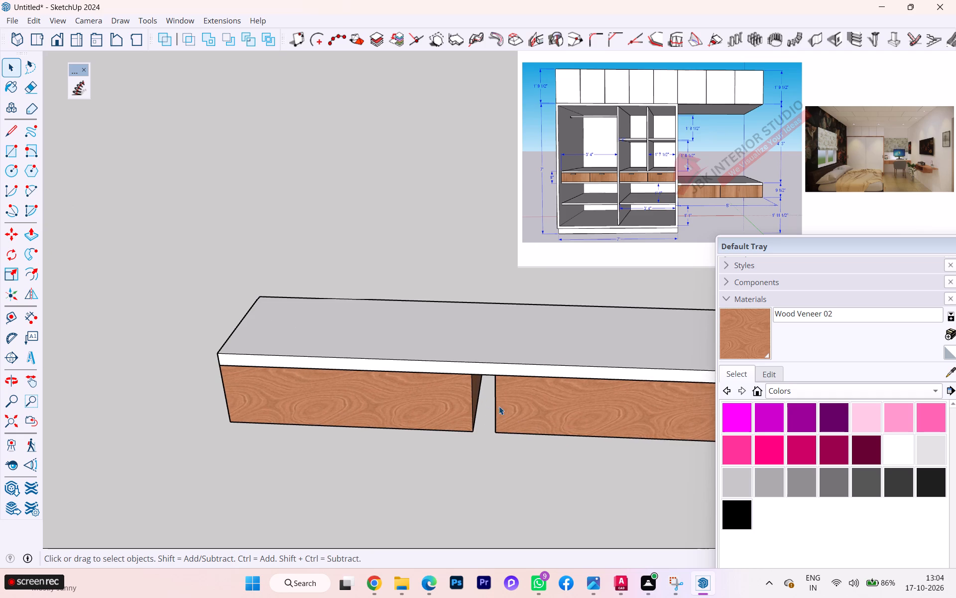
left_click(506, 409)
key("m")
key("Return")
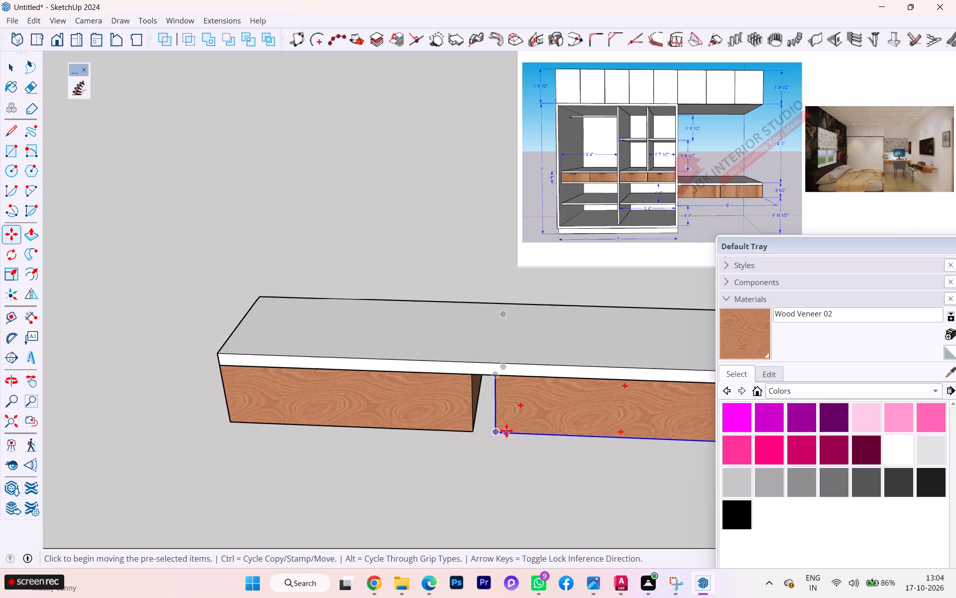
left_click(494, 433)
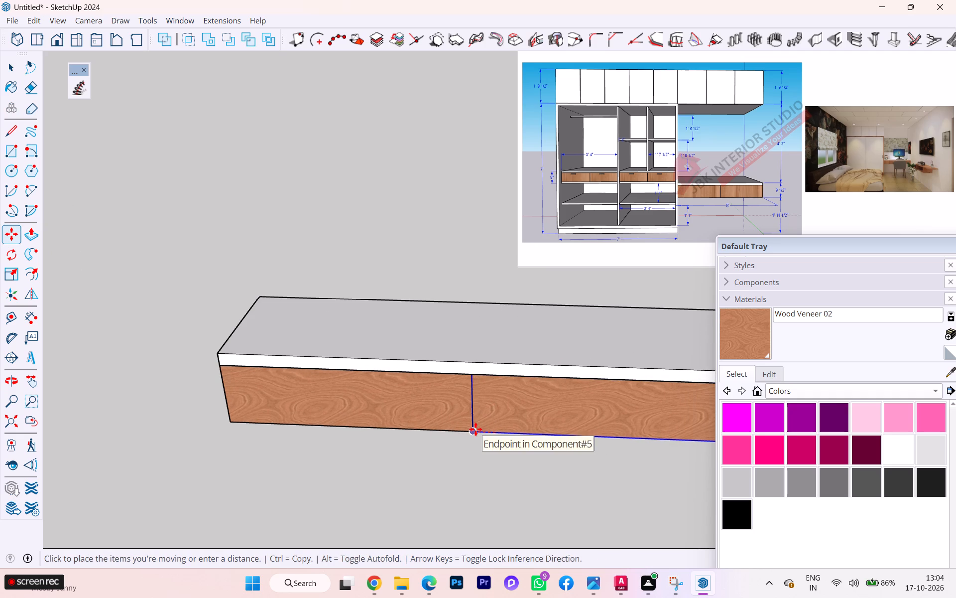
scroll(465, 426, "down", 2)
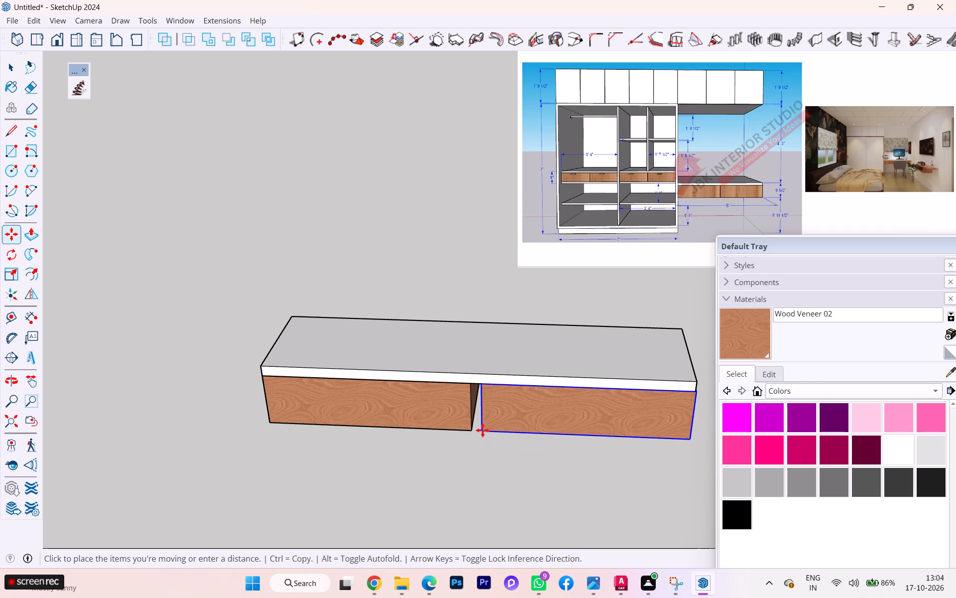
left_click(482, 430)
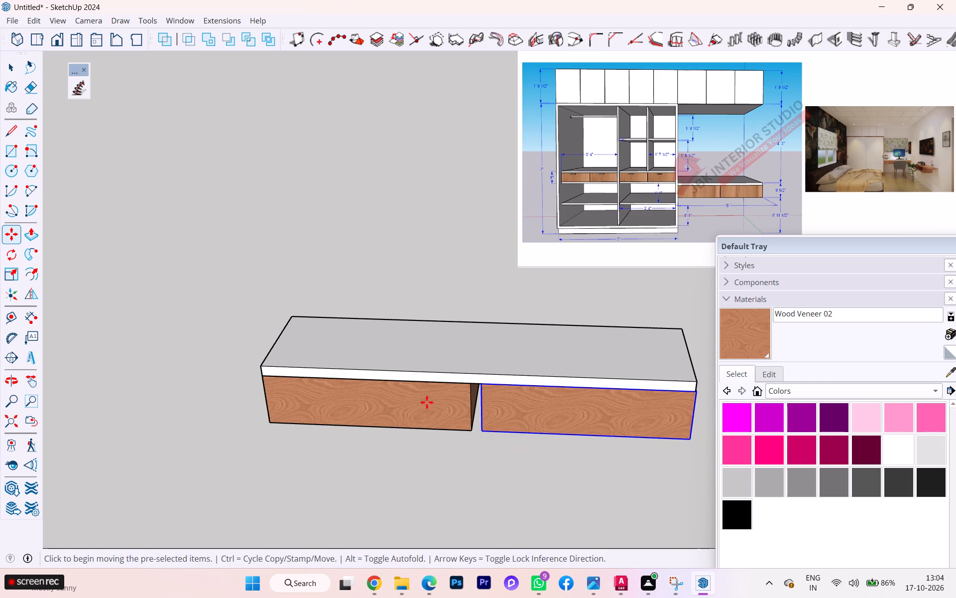
Move the second drawer box by its top front outer corner to meet the tabletop's bottom front corner.
scroll(674, 459, "down", 1)
middle_click_drag(674, 458, 322, 432)
scroll(574, 431, "down", 1)
middle_click_drag(575, 433, 304, 446)
scroll(514, 494, "up", 3)
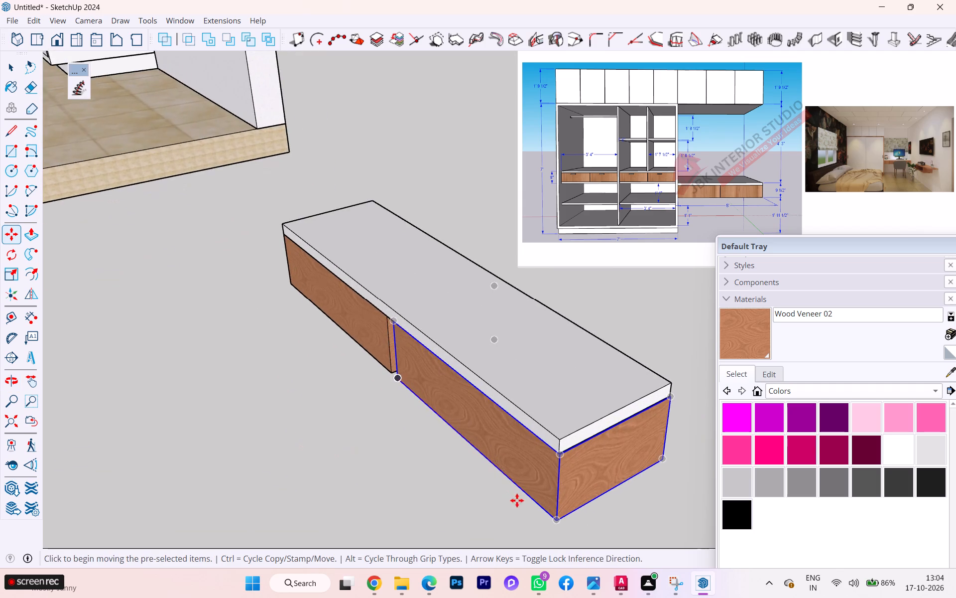
scroll(517, 500, "up", 9)
scroll(546, 387, "up", 3)
scroll(547, 389, "down", 1)
scroll(548, 390, "up", 5)
scroll(549, 392, "down", 1)
scroll(549, 392, "up", 4)
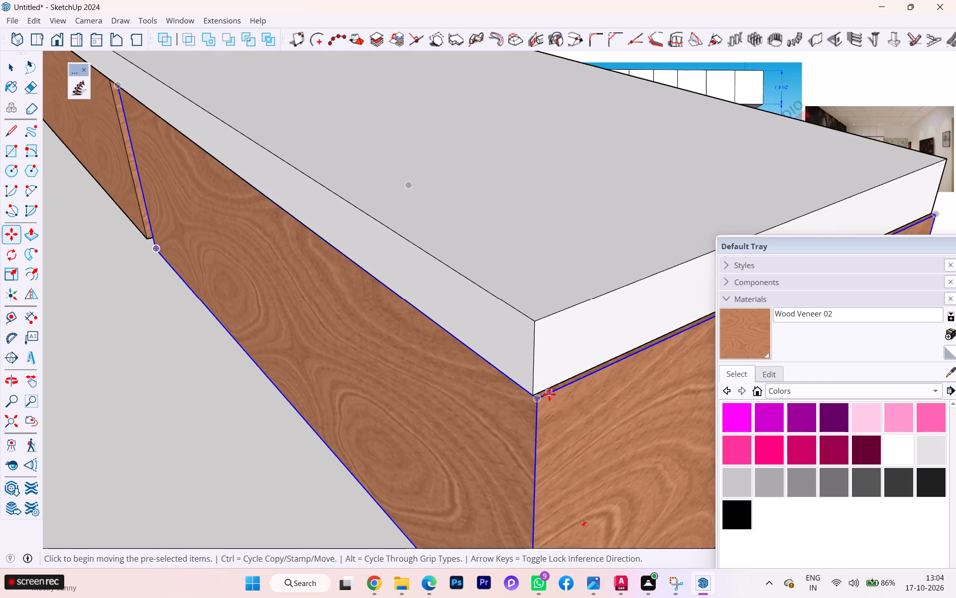
scroll(549, 394, "up", 4)
scroll(542, 386, "down", 2)
scroll(542, 386, "up", 4)
left_click(538, 401)
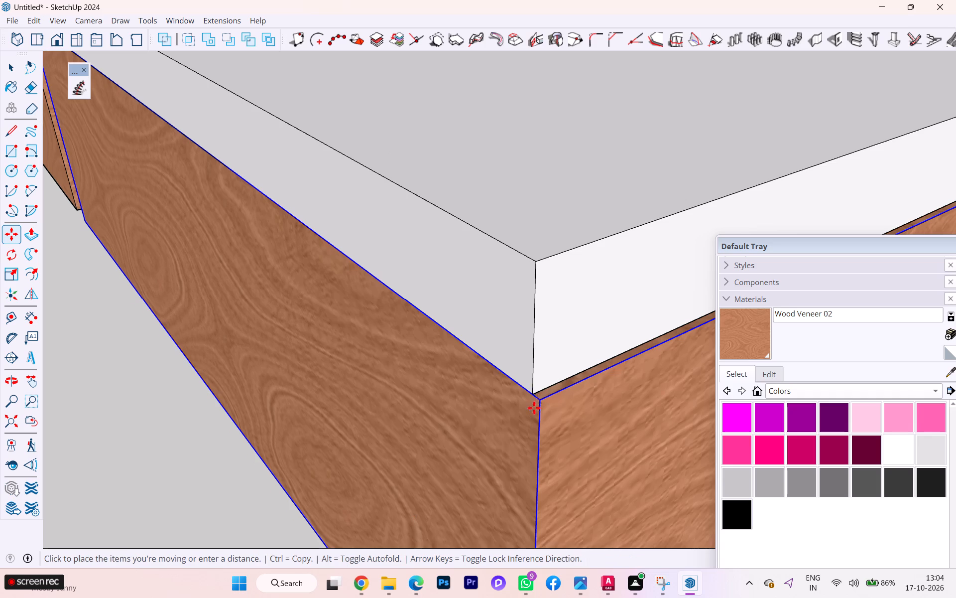
left_click(536, 398)
scroll(544, 354, "down", 3)
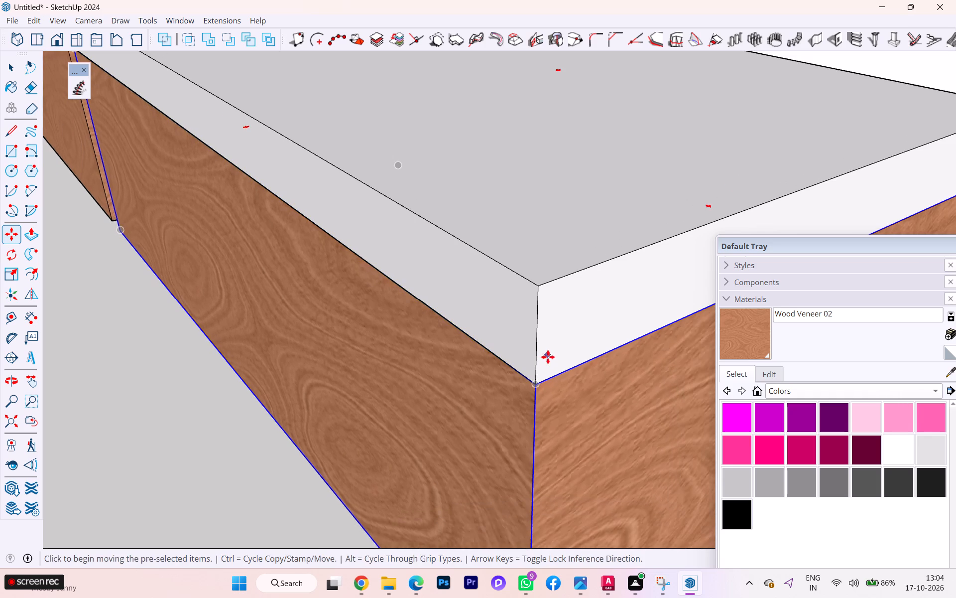
key("space")
scroll(350, 349, "down", 3)
left_click(207, 399)
Push/Pull the first drawer box's inner end face toward the second box to narrow the gap between them.
scroll(387, 394, "down", 3)
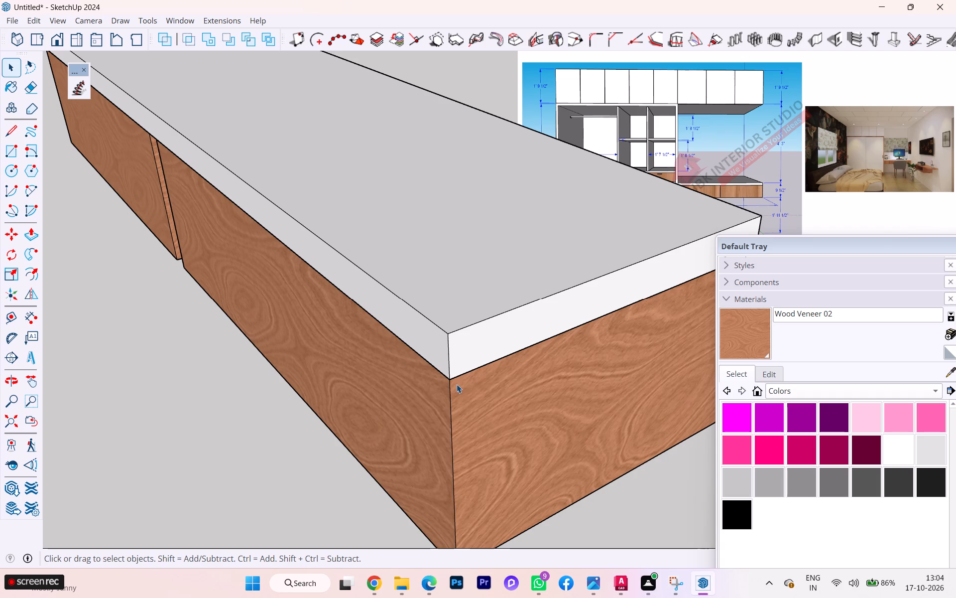
scroll(363, 386, "down", 2)
scroll(97, 258, "down", 8)
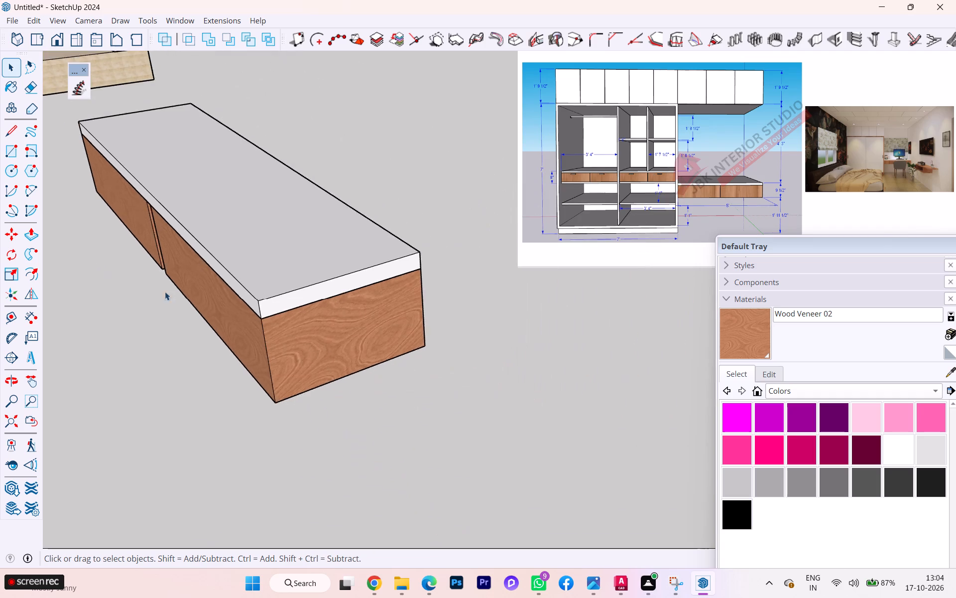
middle_click_drag(176, 295, 416, 290)
scroll(169, 357, "up", 7)
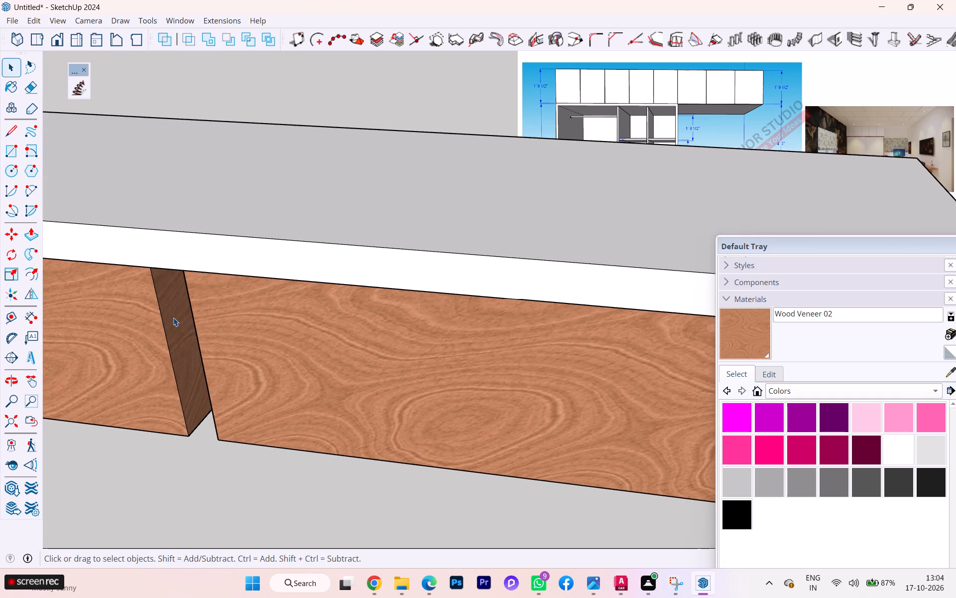
left_click(173, 317)
double_click(173, 317)
left_click(173, 317)
left_click(173, 317)
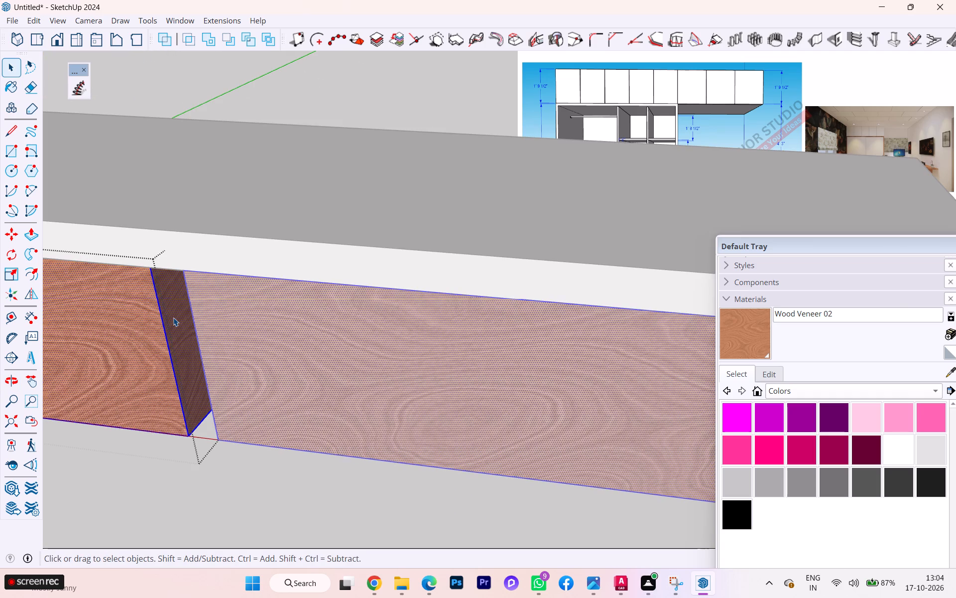
key("p")
key("Return")
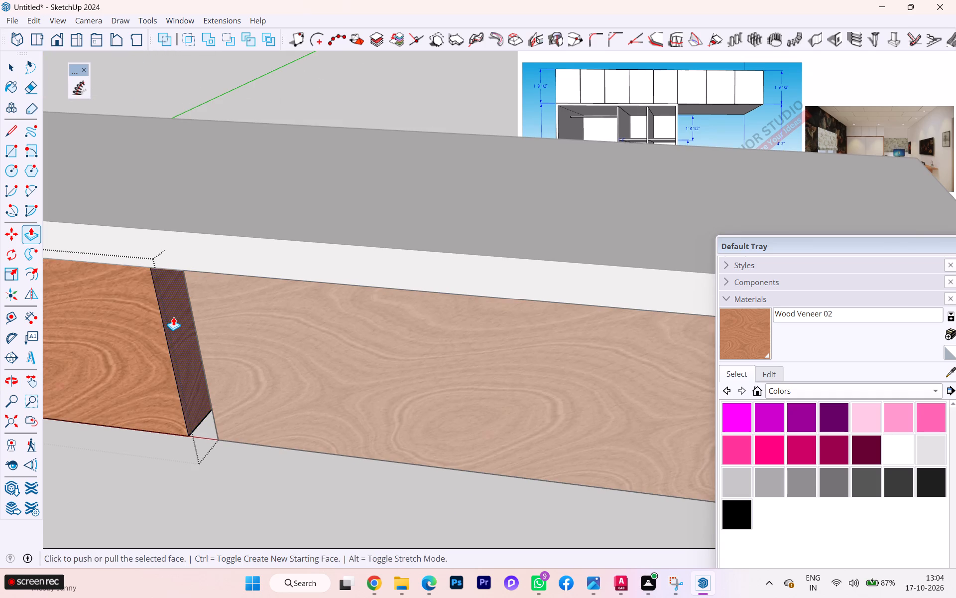
left_click(176, 317)
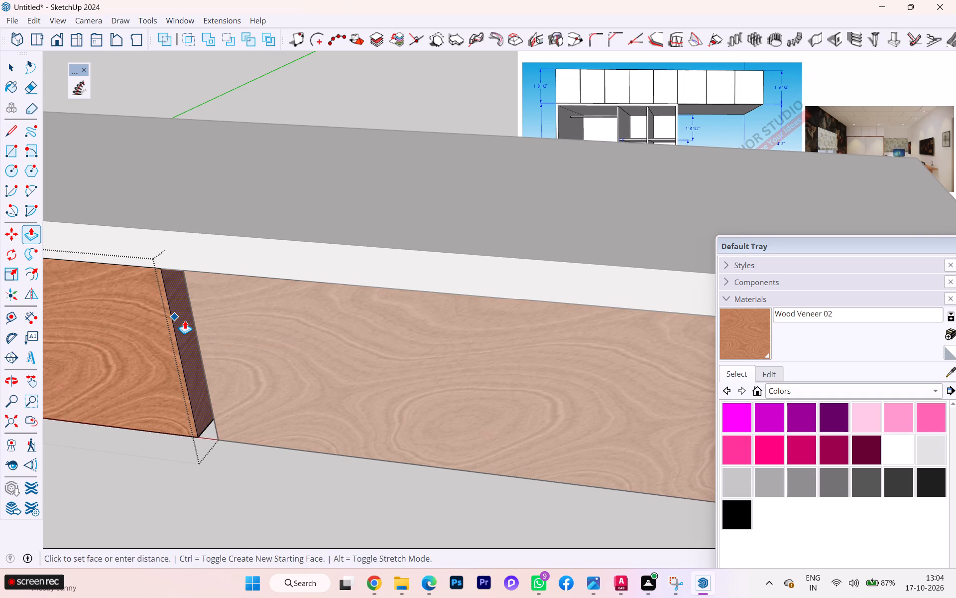
left_click(189, 326)
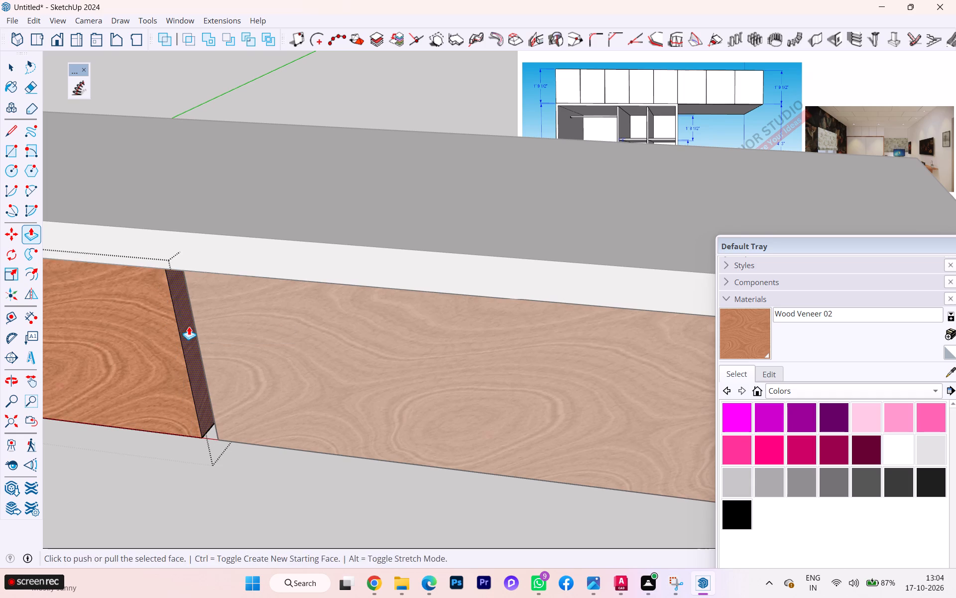
key("space")
middle_click_drag(190, 326, 261, 321)
scroll(190, 326, "down", 1)
left_click(287, 473)
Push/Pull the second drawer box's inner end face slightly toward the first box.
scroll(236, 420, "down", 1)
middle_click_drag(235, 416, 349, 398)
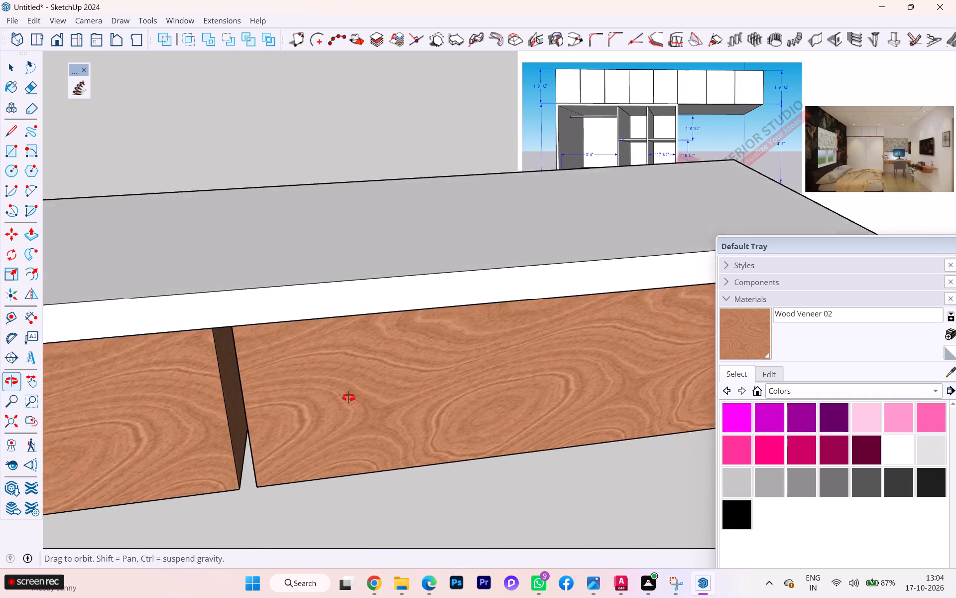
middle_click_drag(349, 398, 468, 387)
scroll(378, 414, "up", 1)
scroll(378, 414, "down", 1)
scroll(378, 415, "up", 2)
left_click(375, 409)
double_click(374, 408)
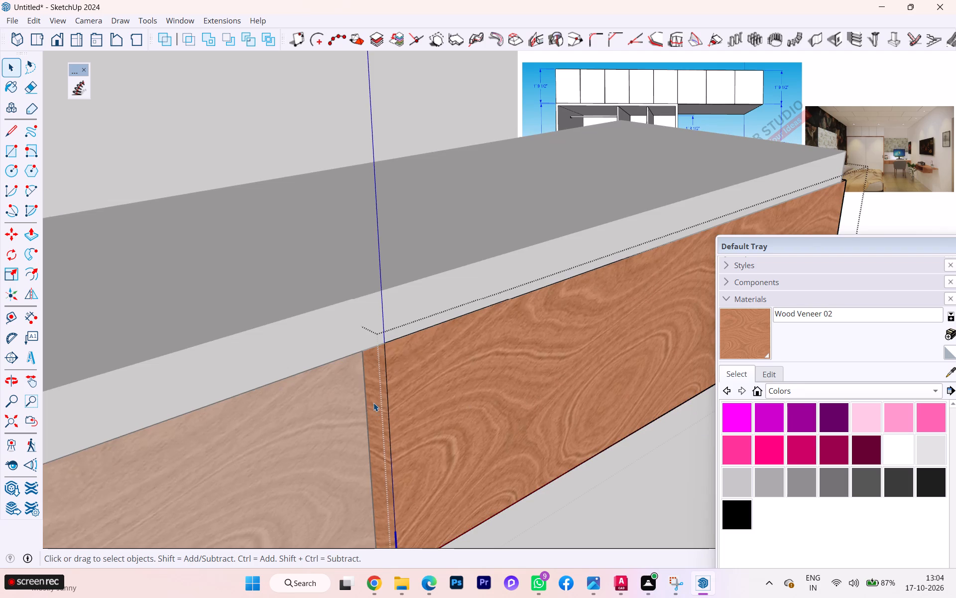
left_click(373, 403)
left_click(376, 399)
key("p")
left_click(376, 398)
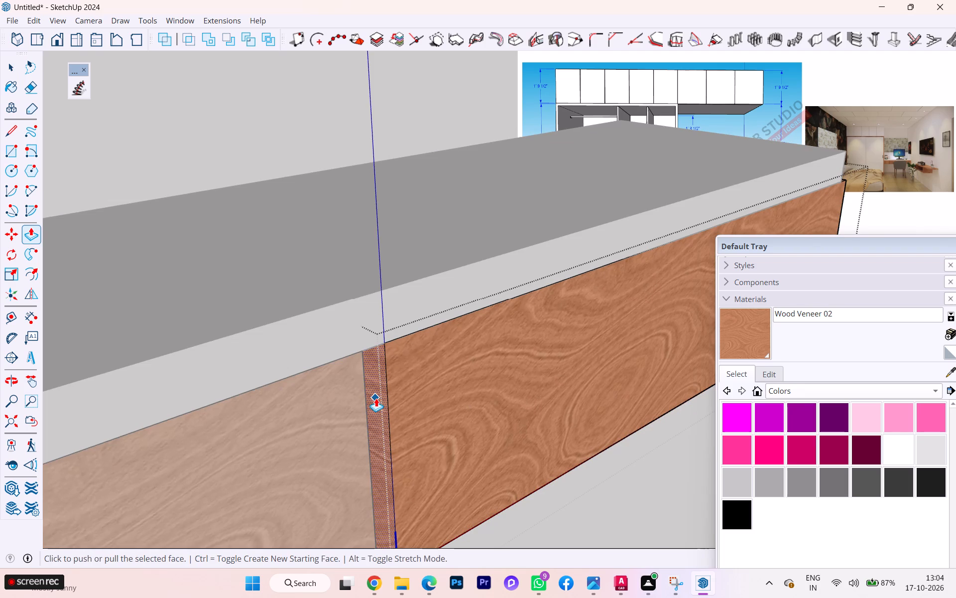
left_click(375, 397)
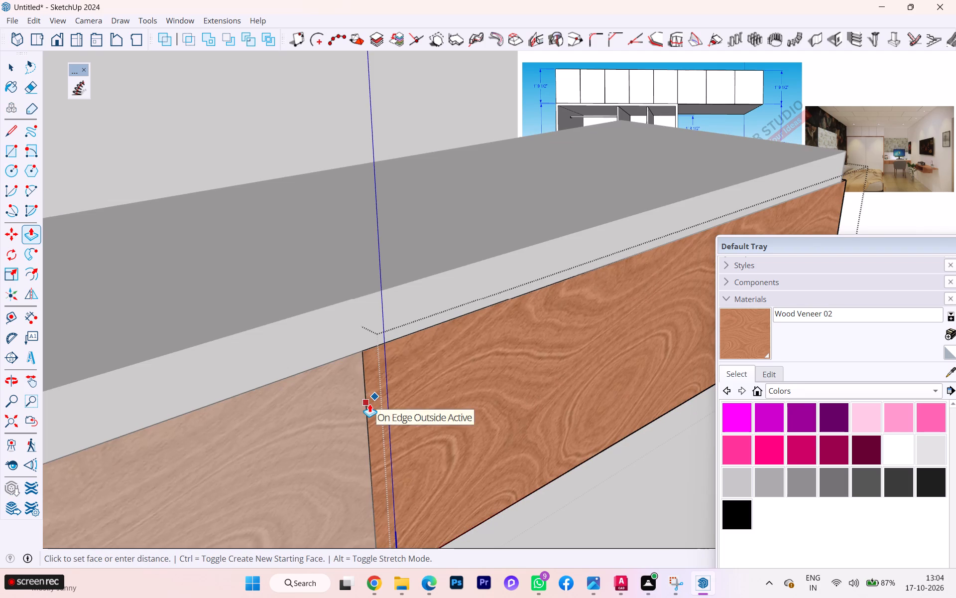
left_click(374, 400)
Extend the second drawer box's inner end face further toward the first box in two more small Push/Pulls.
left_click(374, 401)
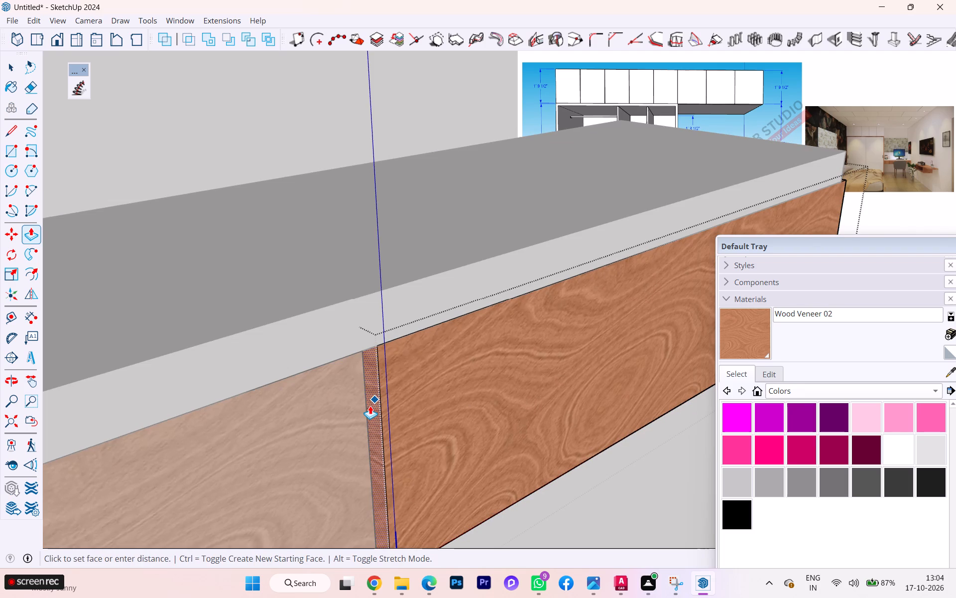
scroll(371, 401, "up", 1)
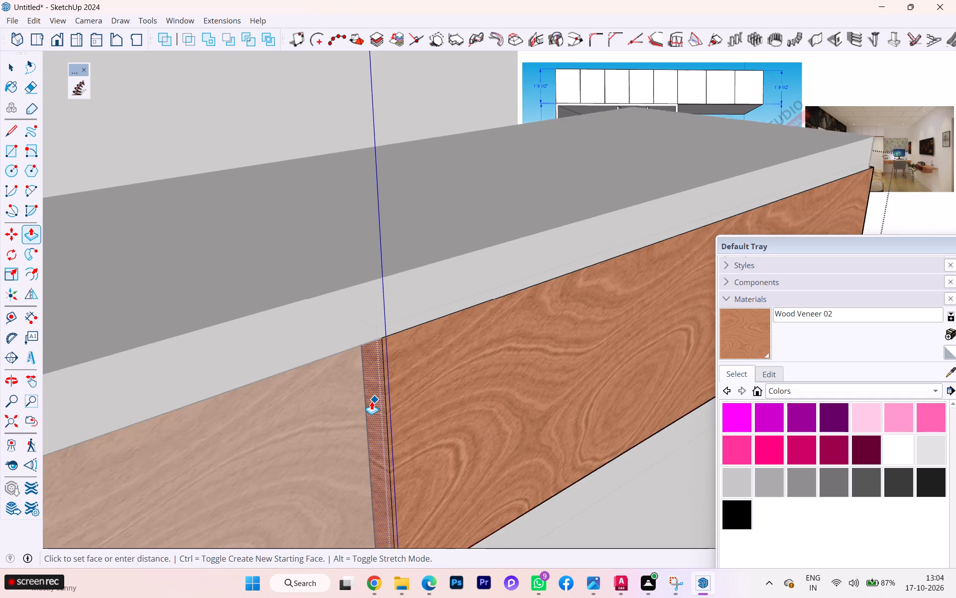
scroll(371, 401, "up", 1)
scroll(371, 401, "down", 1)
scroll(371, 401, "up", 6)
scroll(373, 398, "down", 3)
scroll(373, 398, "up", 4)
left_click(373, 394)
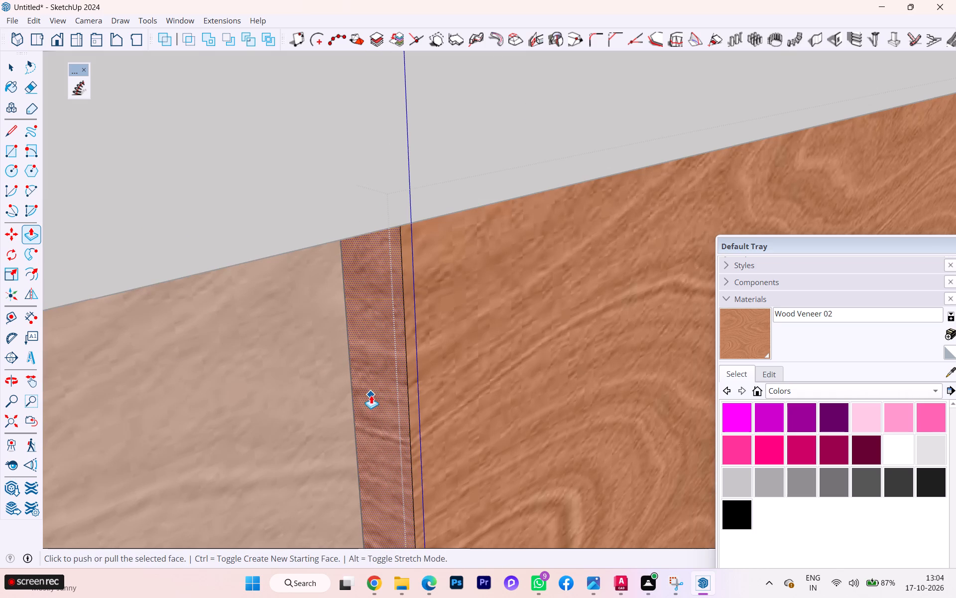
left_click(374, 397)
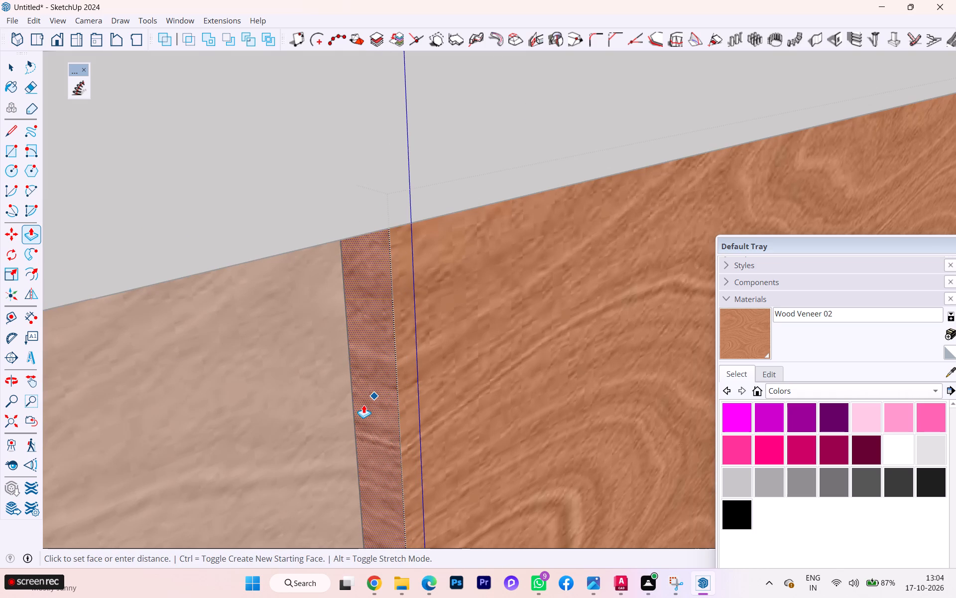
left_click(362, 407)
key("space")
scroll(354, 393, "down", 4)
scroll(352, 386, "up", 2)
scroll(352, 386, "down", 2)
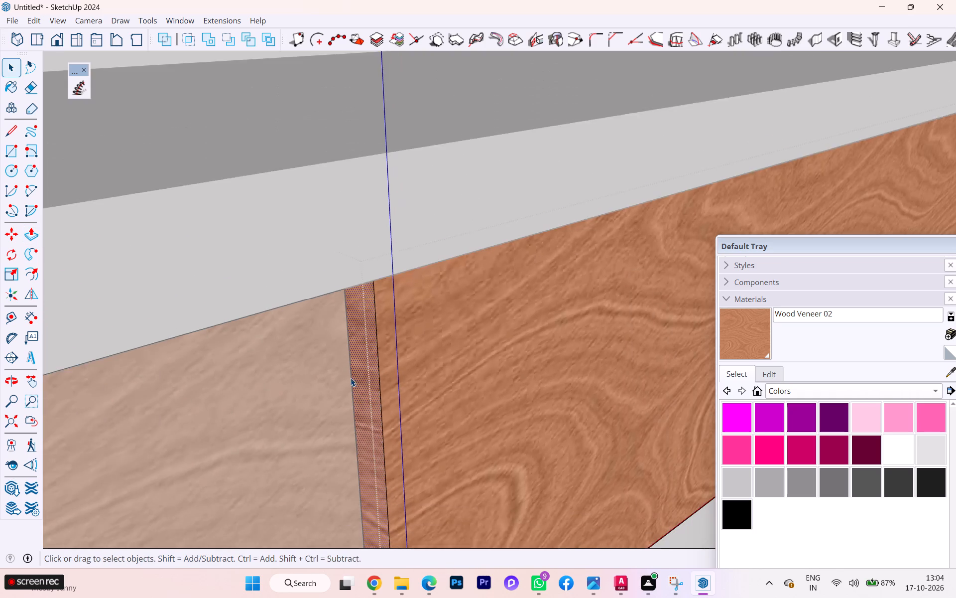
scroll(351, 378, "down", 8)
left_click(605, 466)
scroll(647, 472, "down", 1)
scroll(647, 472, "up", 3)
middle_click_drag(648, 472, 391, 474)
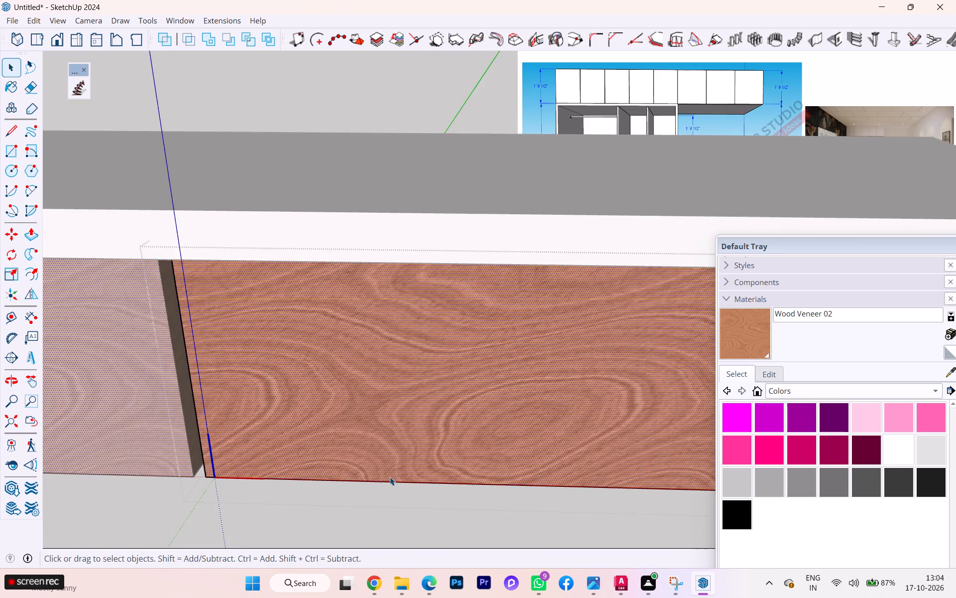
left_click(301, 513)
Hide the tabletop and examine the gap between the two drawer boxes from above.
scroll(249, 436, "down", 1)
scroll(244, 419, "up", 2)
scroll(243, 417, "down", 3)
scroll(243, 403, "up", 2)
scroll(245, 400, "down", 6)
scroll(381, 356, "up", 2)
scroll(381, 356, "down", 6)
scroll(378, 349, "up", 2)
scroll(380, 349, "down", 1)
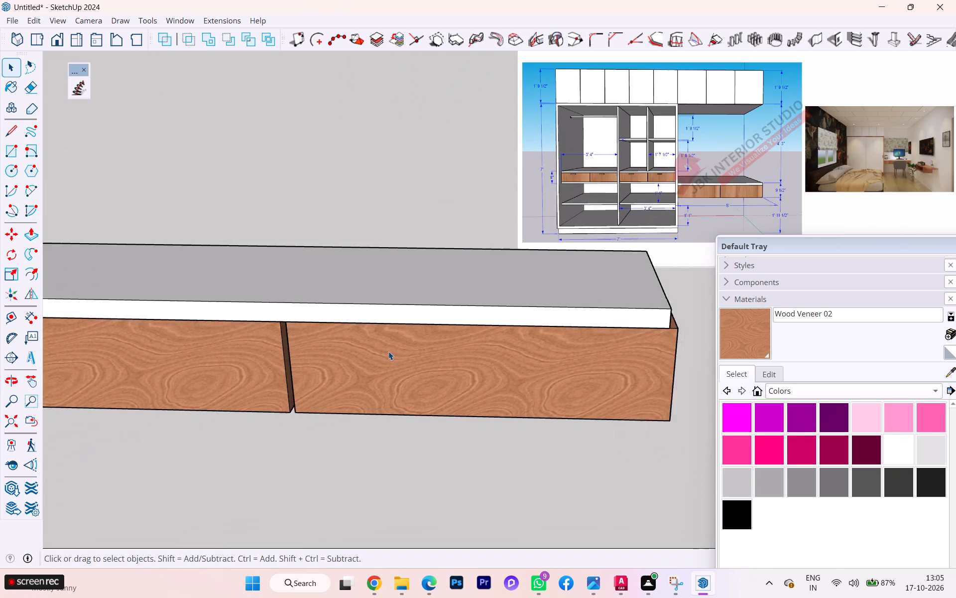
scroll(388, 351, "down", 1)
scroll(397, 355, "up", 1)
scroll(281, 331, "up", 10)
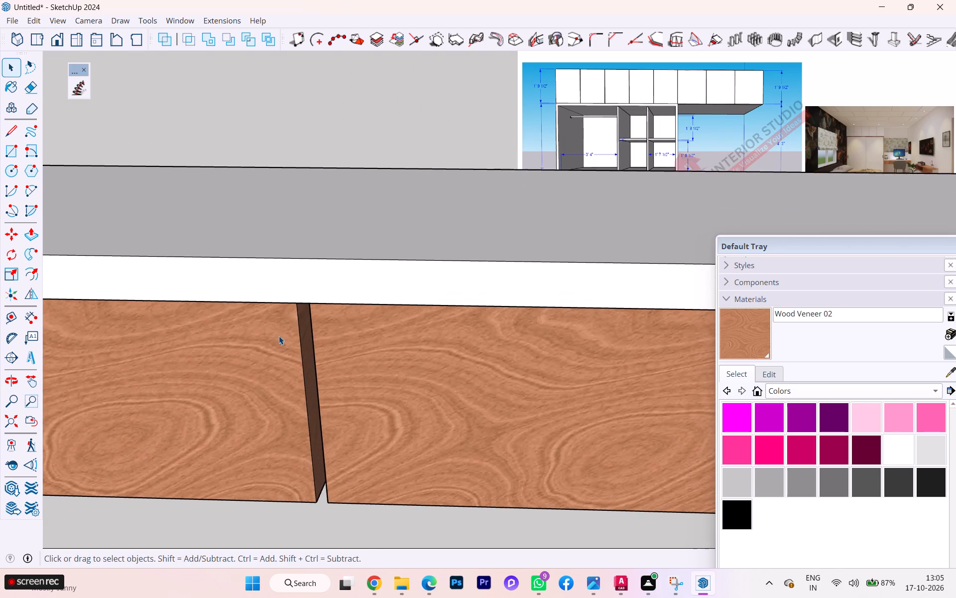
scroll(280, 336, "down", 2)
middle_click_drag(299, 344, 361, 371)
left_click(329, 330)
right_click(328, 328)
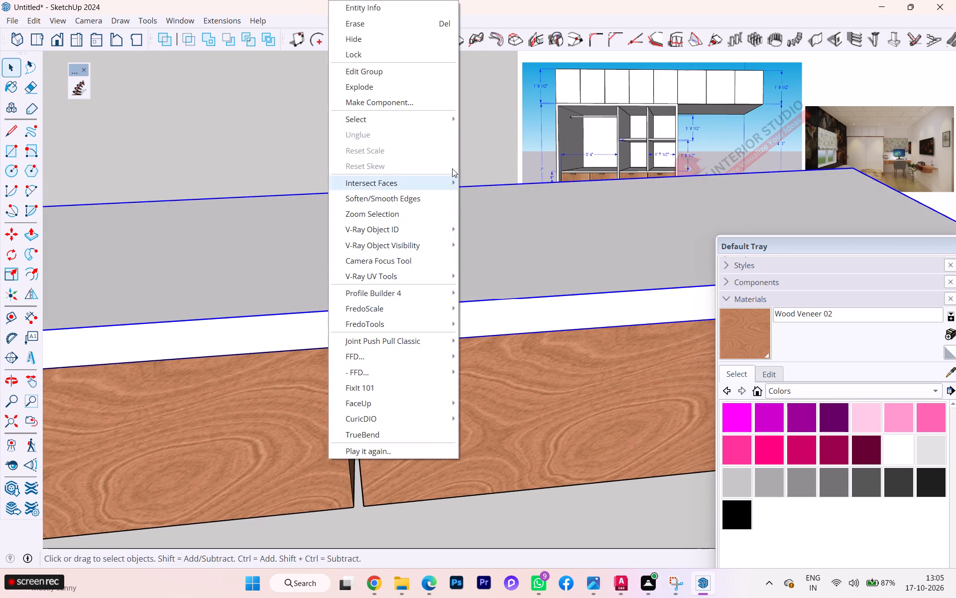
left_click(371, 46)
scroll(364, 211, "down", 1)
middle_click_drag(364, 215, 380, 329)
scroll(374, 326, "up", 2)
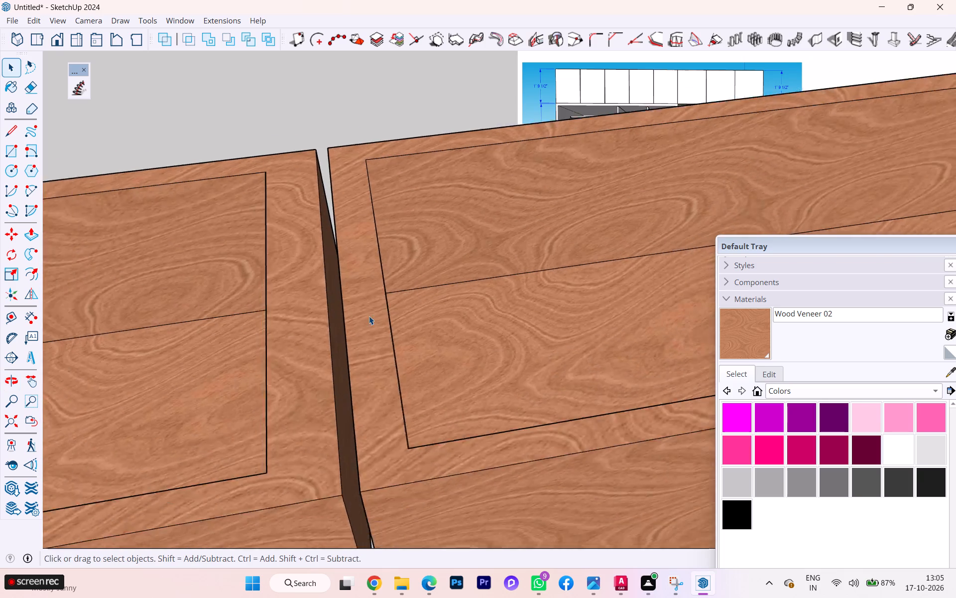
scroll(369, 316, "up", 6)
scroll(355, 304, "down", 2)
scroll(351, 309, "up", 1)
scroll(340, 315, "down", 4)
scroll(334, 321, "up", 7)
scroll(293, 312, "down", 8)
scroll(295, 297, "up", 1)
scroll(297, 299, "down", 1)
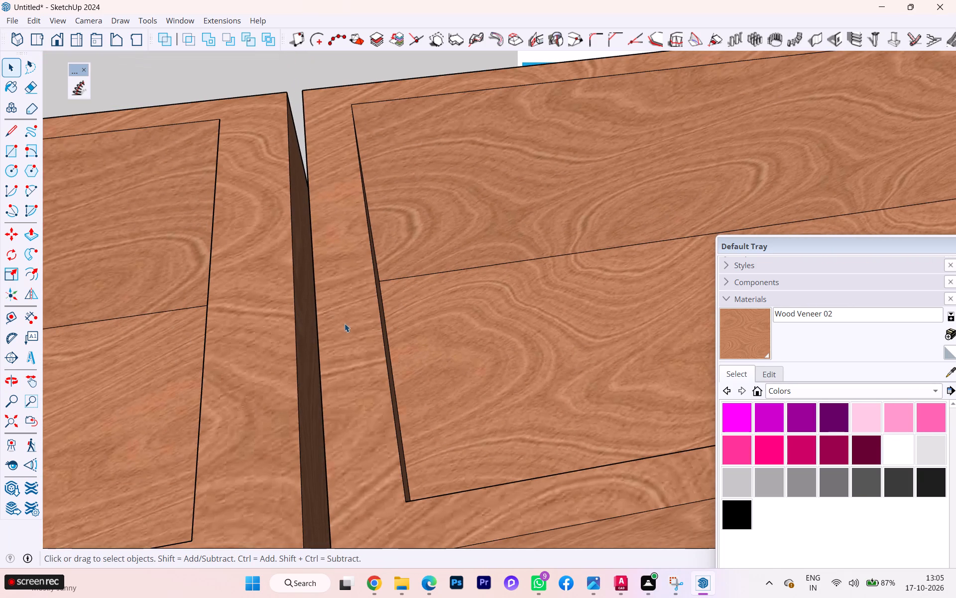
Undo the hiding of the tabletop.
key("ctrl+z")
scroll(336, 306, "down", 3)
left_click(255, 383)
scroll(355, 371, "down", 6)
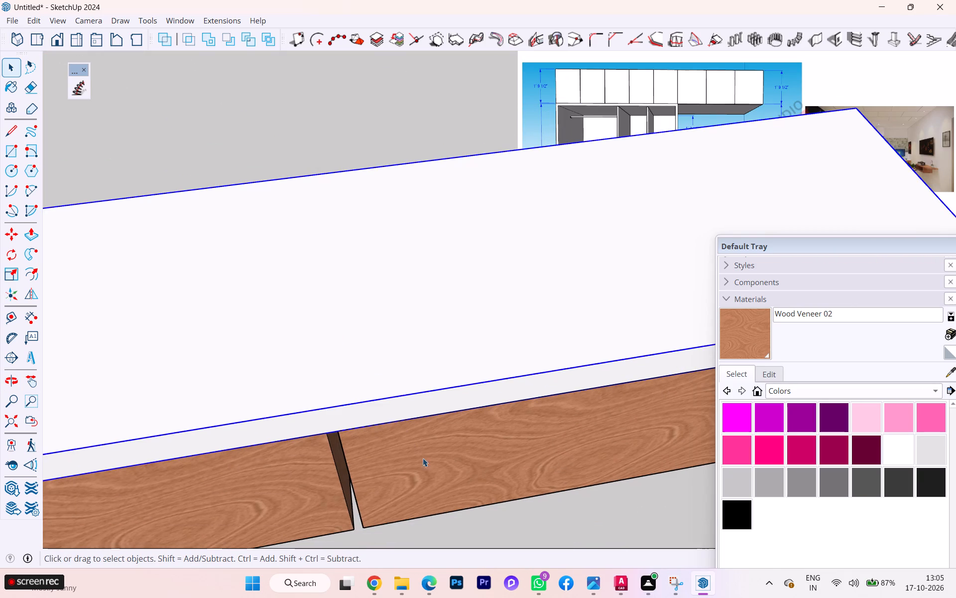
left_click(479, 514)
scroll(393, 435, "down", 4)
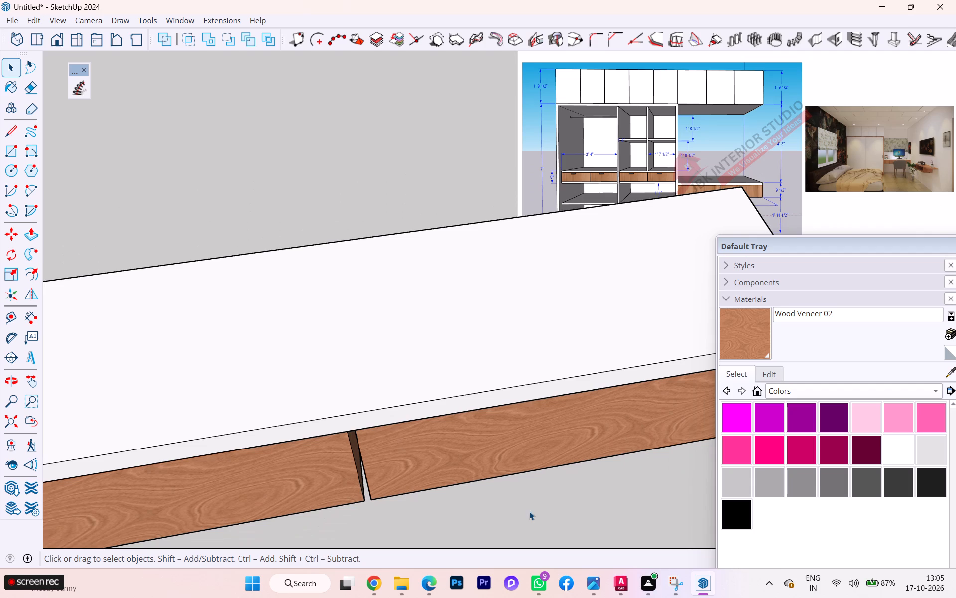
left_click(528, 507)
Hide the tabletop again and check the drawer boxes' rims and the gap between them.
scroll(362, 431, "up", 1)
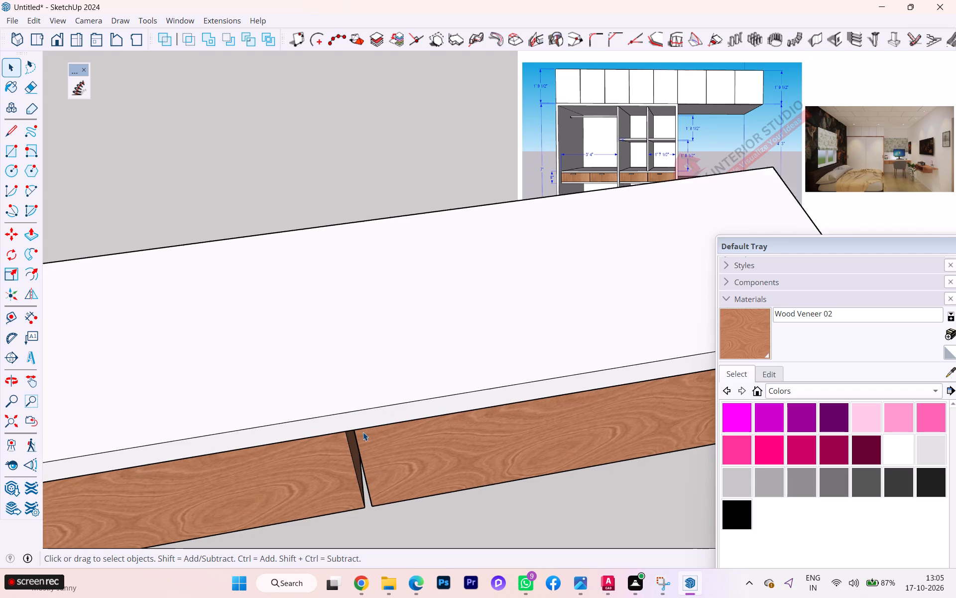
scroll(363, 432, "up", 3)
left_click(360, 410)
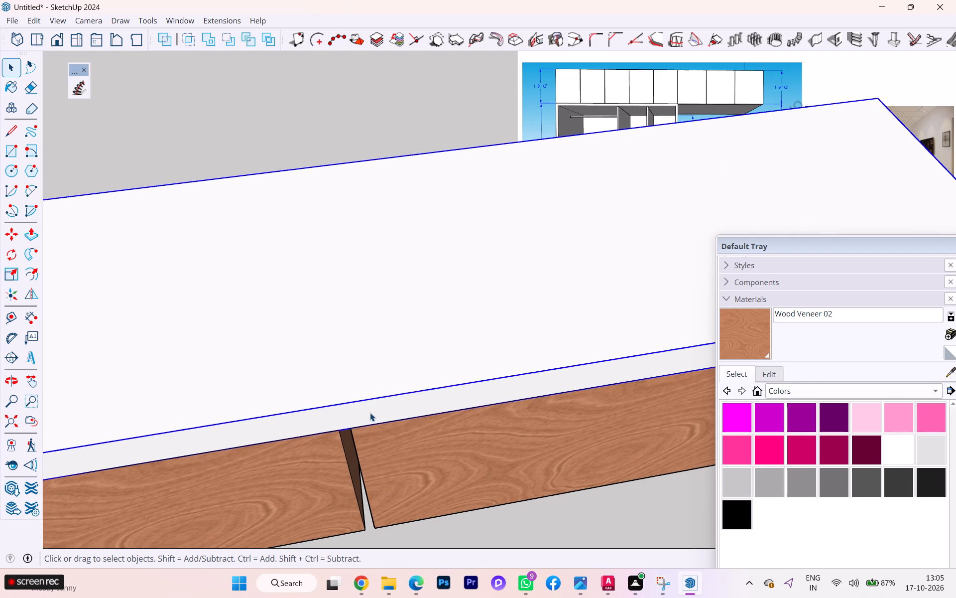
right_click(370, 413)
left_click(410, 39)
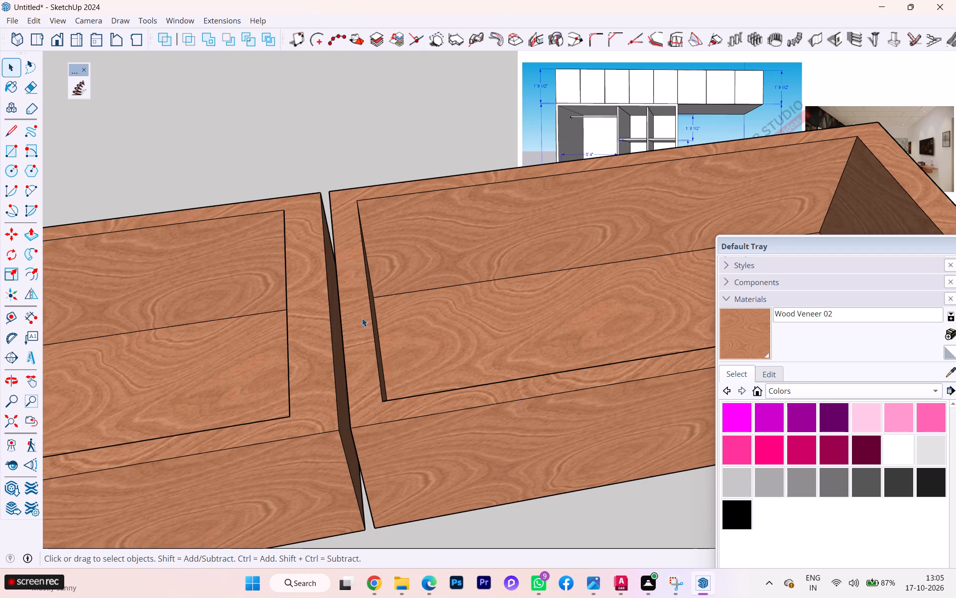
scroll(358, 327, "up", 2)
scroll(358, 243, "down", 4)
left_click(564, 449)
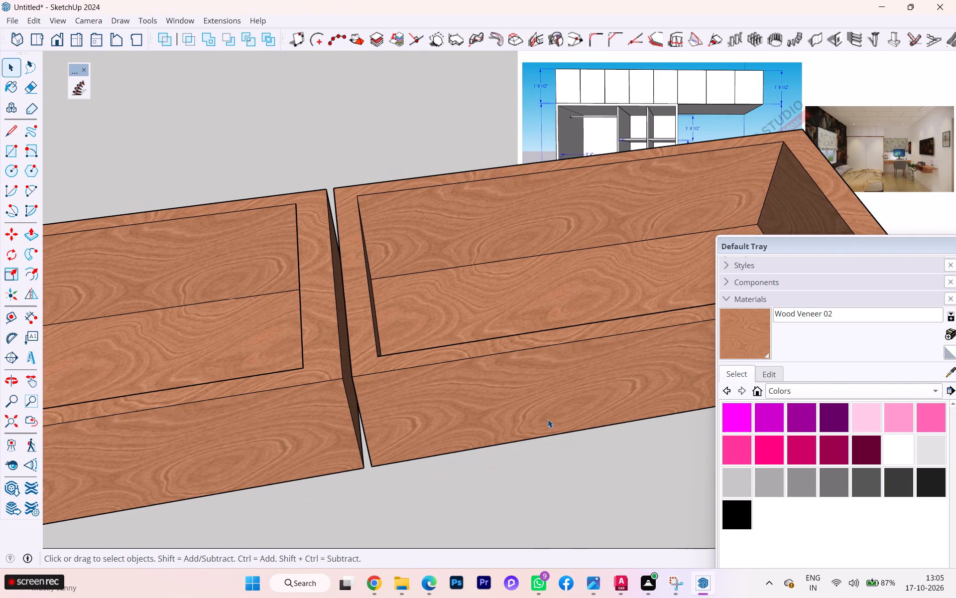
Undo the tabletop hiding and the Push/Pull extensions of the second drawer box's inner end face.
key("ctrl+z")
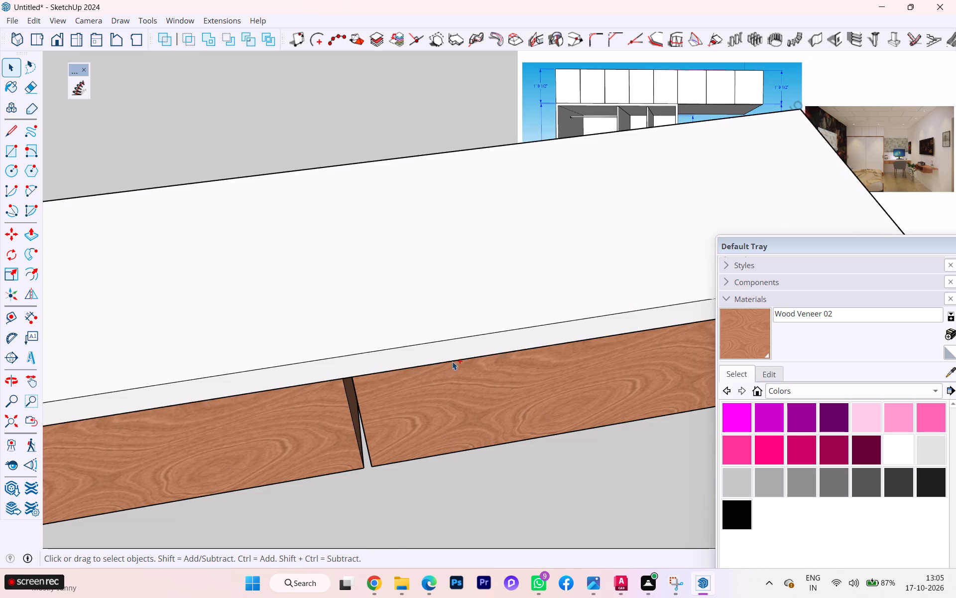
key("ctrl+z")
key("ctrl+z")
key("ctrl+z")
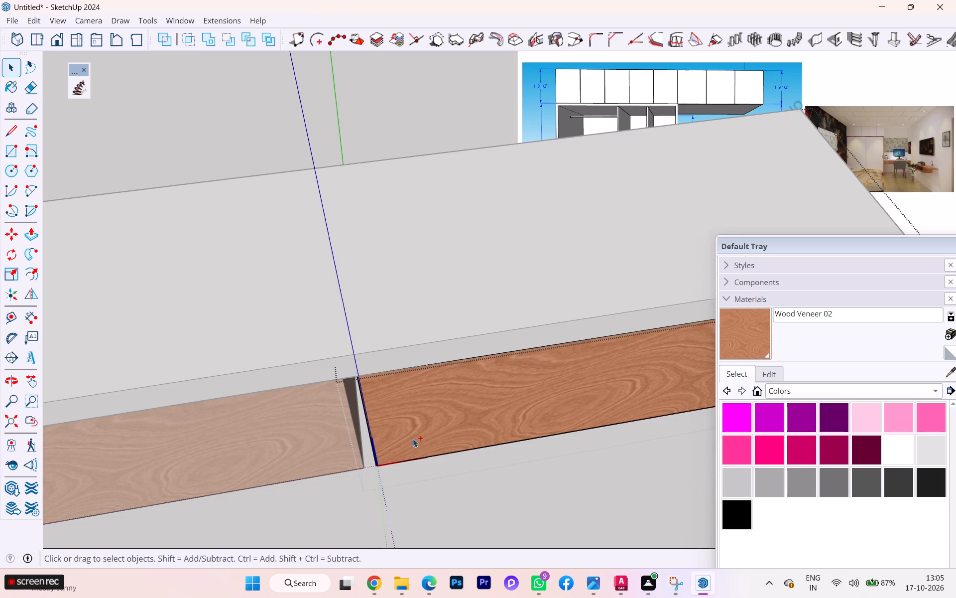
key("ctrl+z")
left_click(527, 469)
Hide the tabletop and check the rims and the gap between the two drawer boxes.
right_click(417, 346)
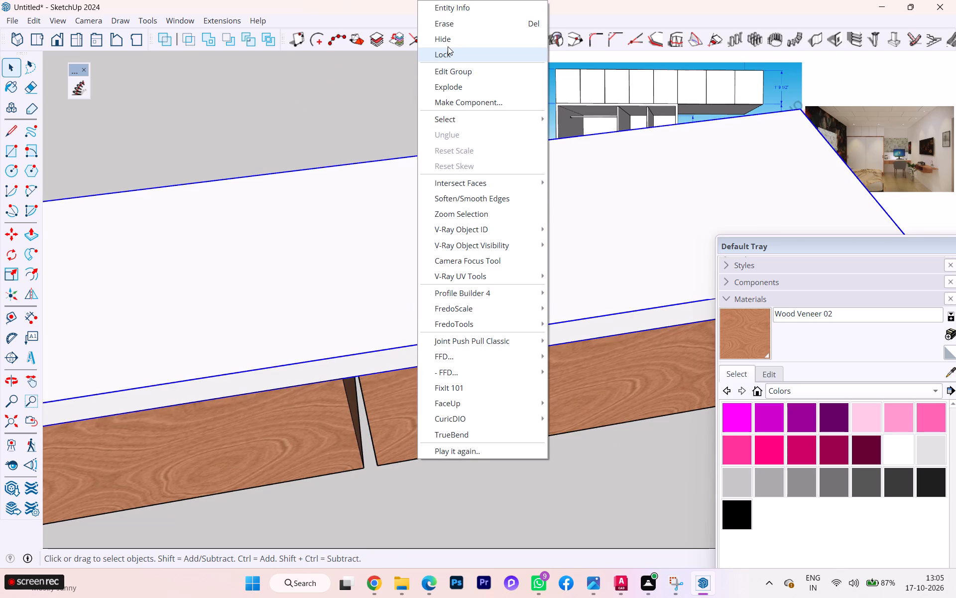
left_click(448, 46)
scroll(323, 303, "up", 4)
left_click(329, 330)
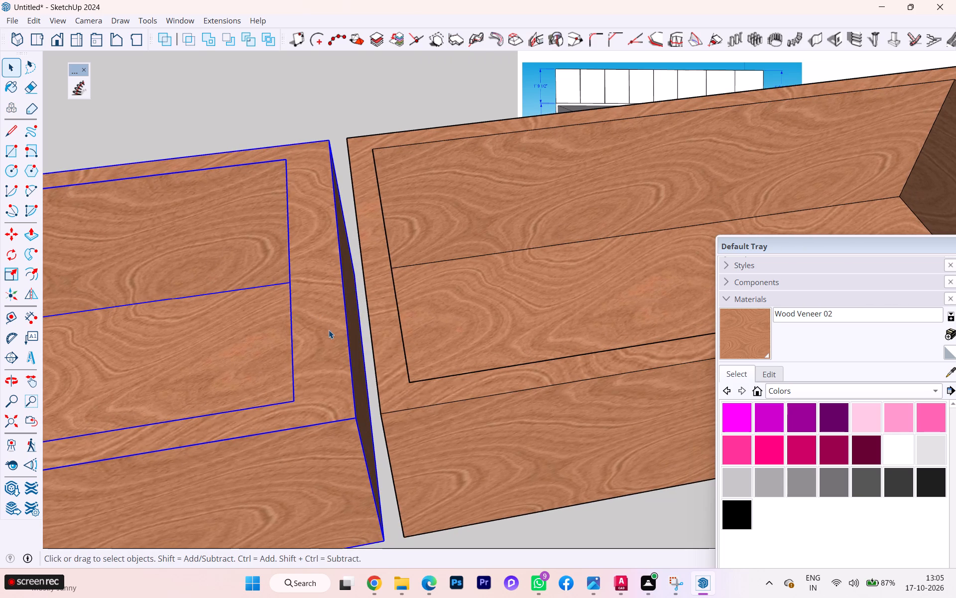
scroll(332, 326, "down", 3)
Undo the tabletop hiding and the earlier edits that extended the second drawer box's inner end.
key("ctrl+z")
key("ctrl+z")
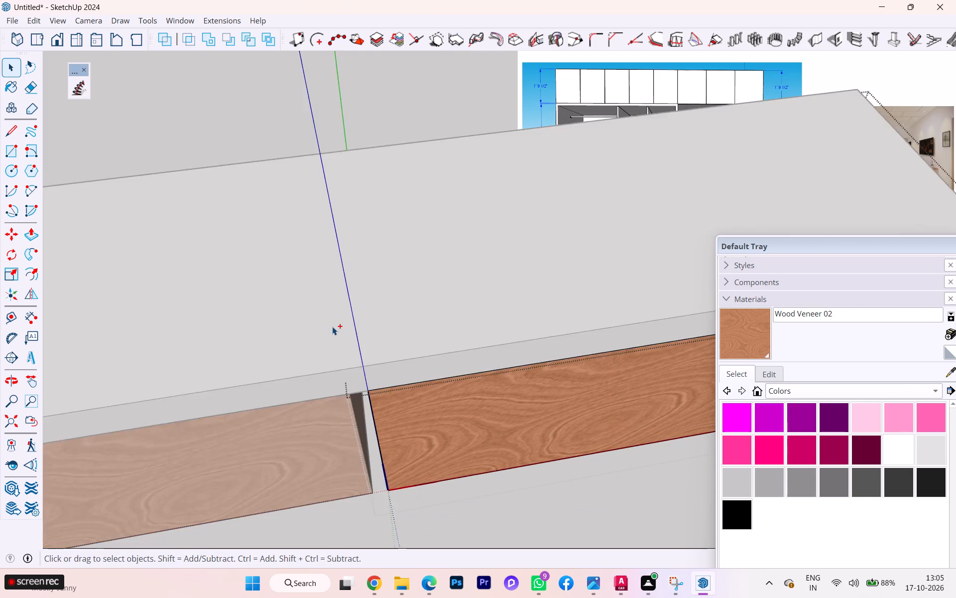
key("ctrl+z")
key("ctrl+z")
key("ctrl+z")
key("ctrl+z")
key("ctrl+z")
key("ctrl+z")
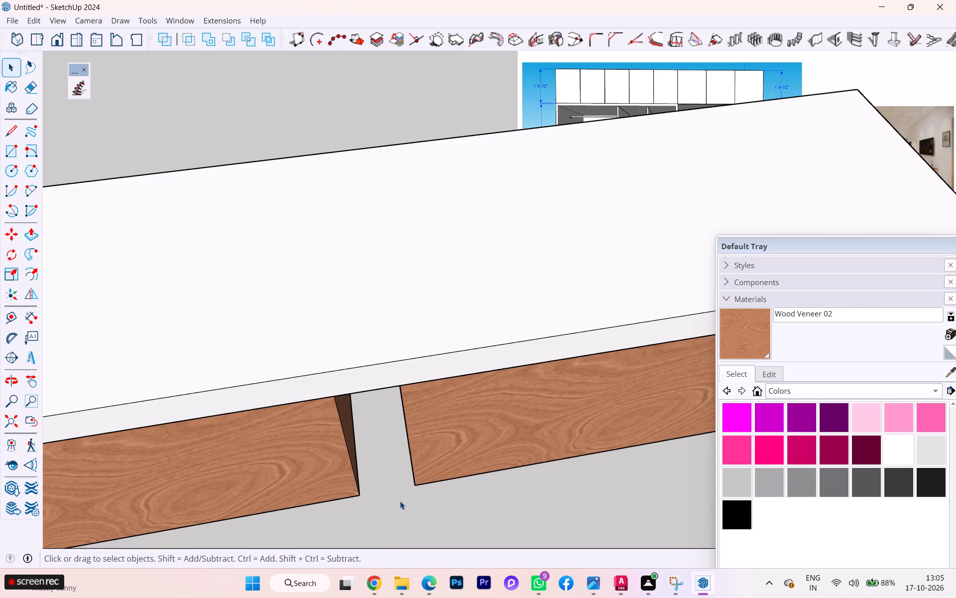
Hide the tabletop so both drawer boxes are exposed from above.
left_click(400, 501)
left_click(371, 386)
right_click(371, 386)
left_click(435, 46)
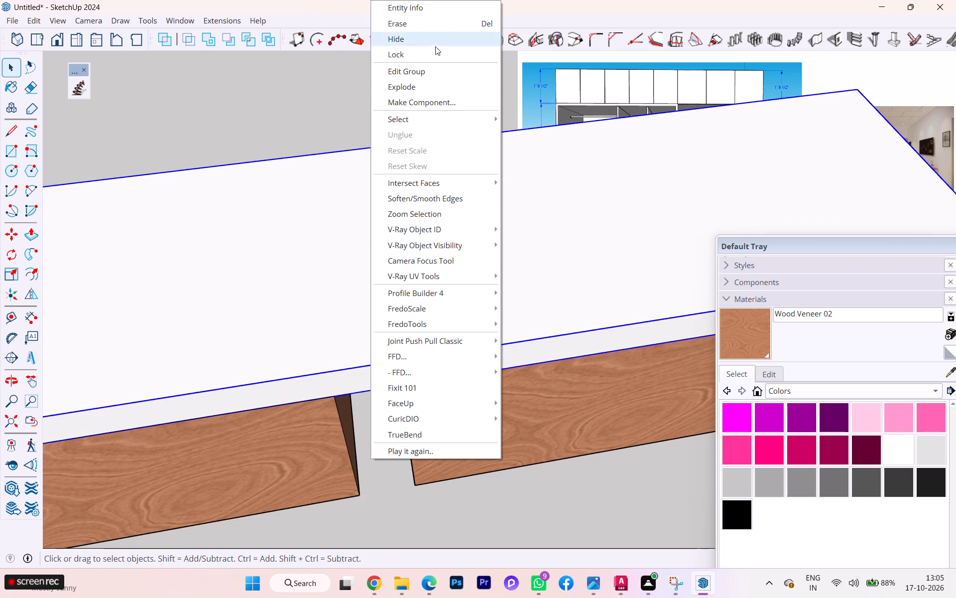
scroll(324, 308, "down", 1)
middle_click_drag(317, 316, 179, 372)
scroll(297, 354, "up", 3)
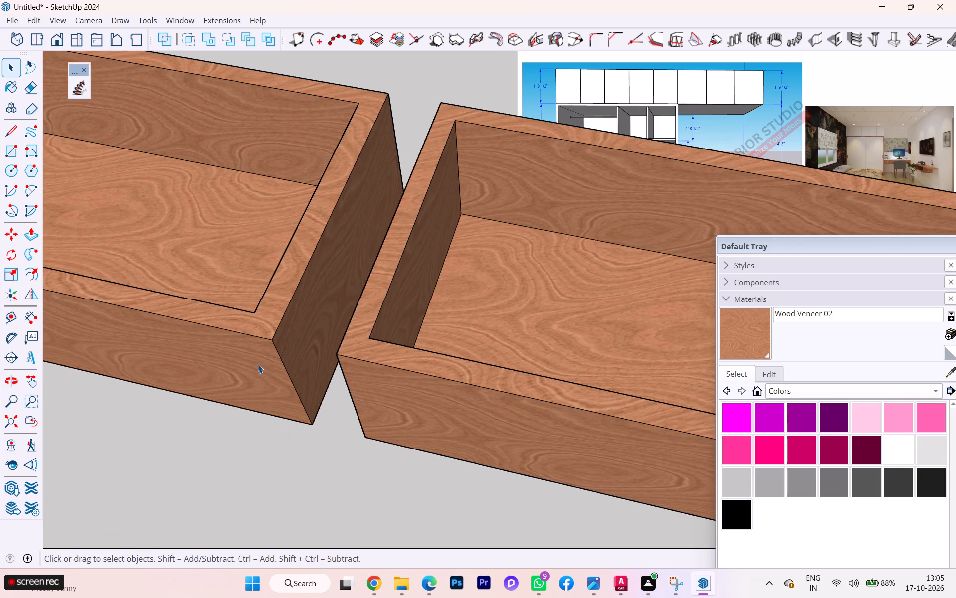
Move the second drawer box along the red axis toward the first by its top front corner, leaving only a hairline gap.
left_click(258, 364)
left_click(339, 370)
left_click(349, 369)
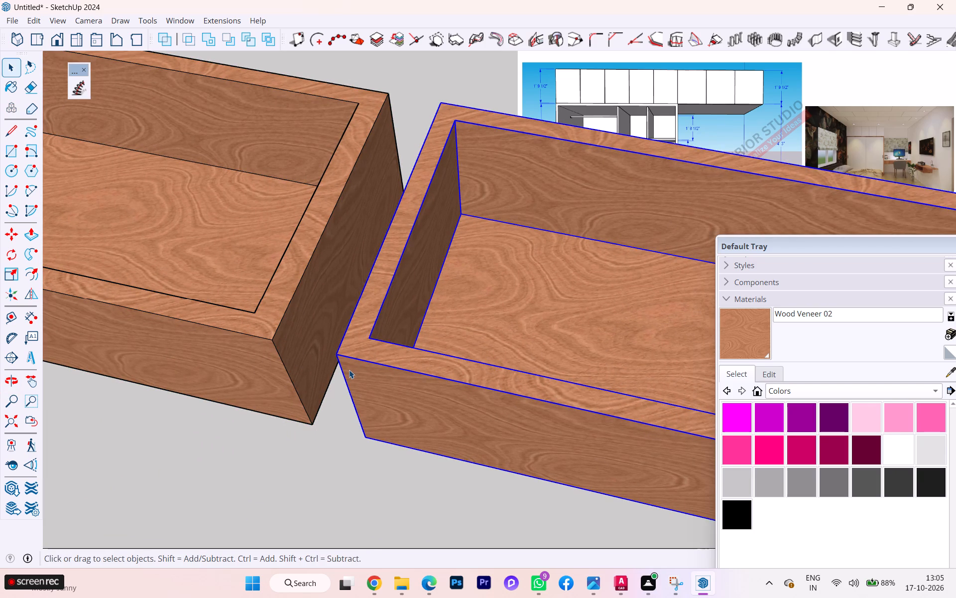
key("m")
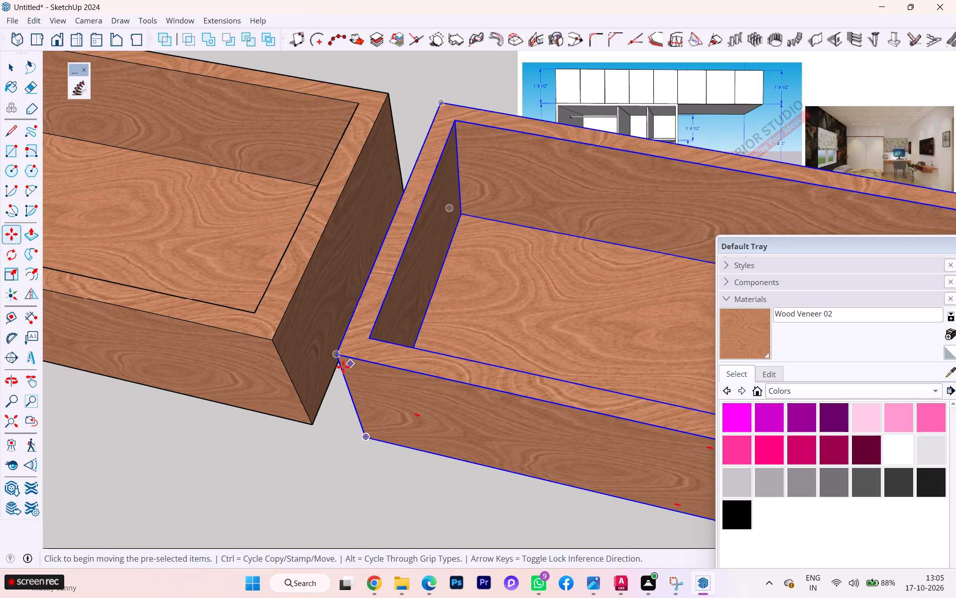
scroll(312, 353, "down", 3)
key("space")
scroll(334, 342, "down", 1)
scroll(335, 341, "up", 1)
scroll(336, 341, "down", 2)
scroll(340, 341, "up", 1)
scroll(388, 328, "down", 2)
scroll(388, 328, "up", 1)
scroll(388, 328, "down", 4)
scroll(377, 330, "up", 2)
scroll(377, 330, "down", 1)
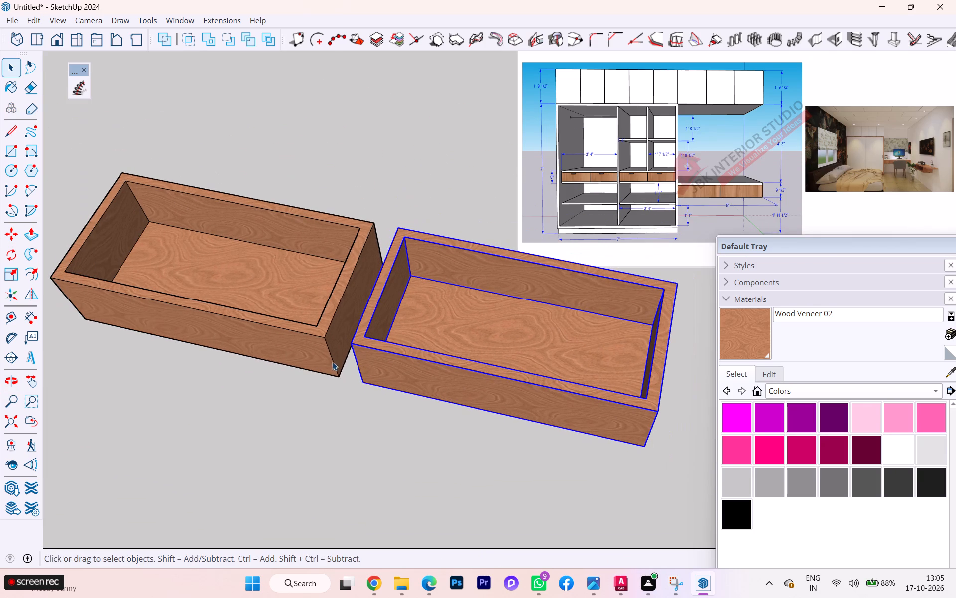
scroll(332, 344, "up", 1)
scroll(304, 324, "down", 1)
scroll(339, 323, "up", 3)
scroll(341, 326, "down", 1)
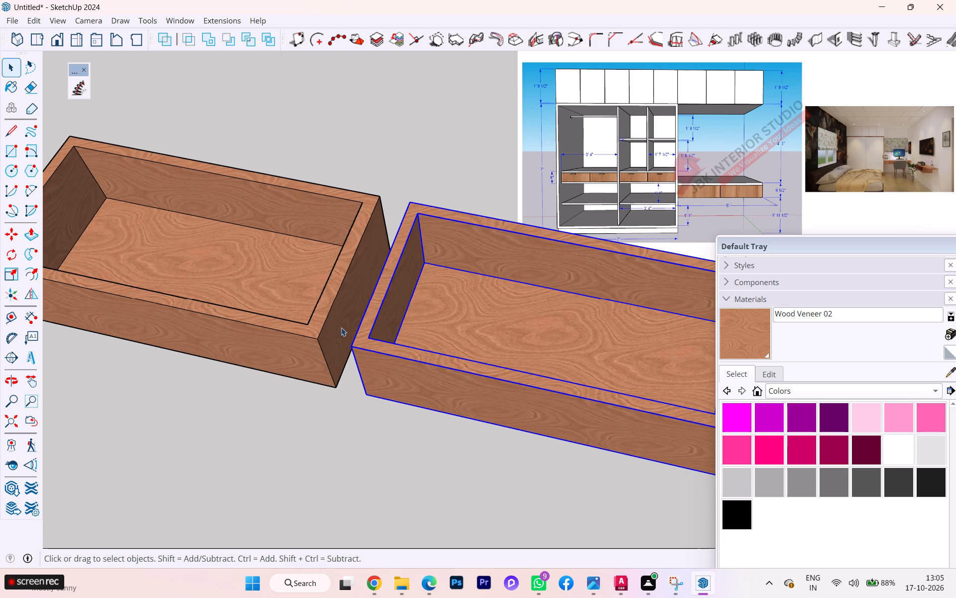
key("m")
key("Return")
scroll(351, 336, "up", 4)
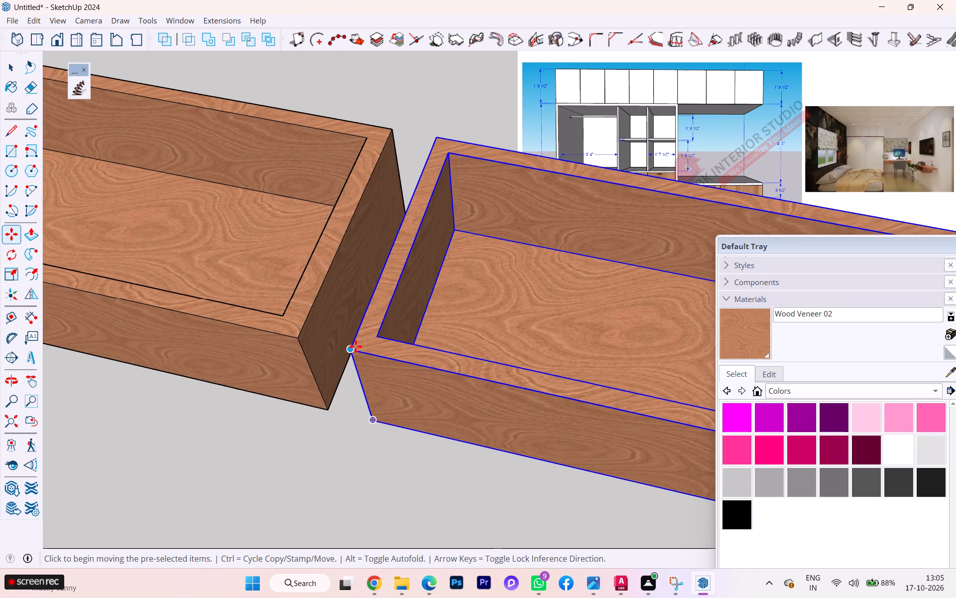
left_click(355, 346)
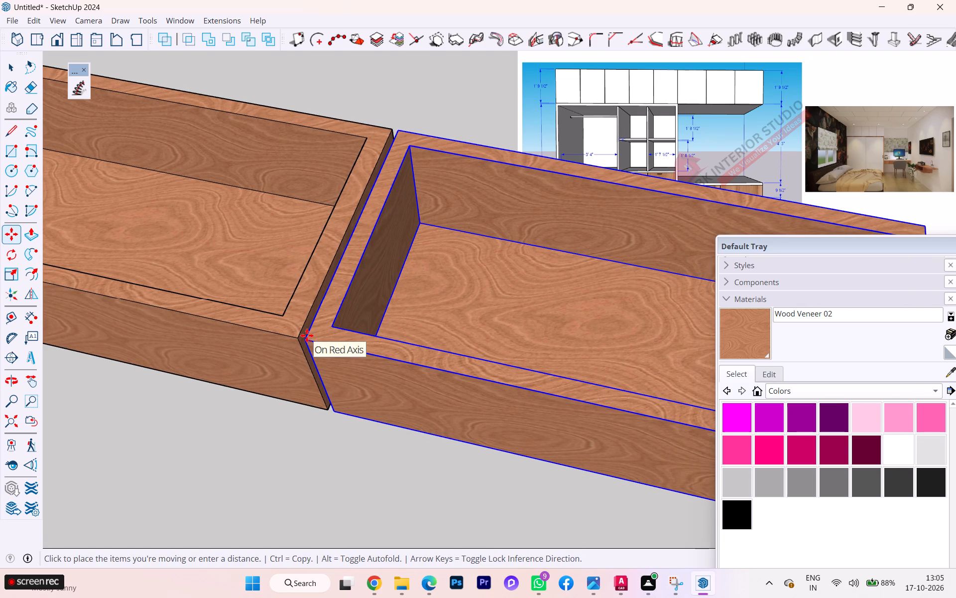
scroll(305, 336, "up", 3)
scroll(305, 336, "down", 1)
scroll(305, 336, "up", 4)
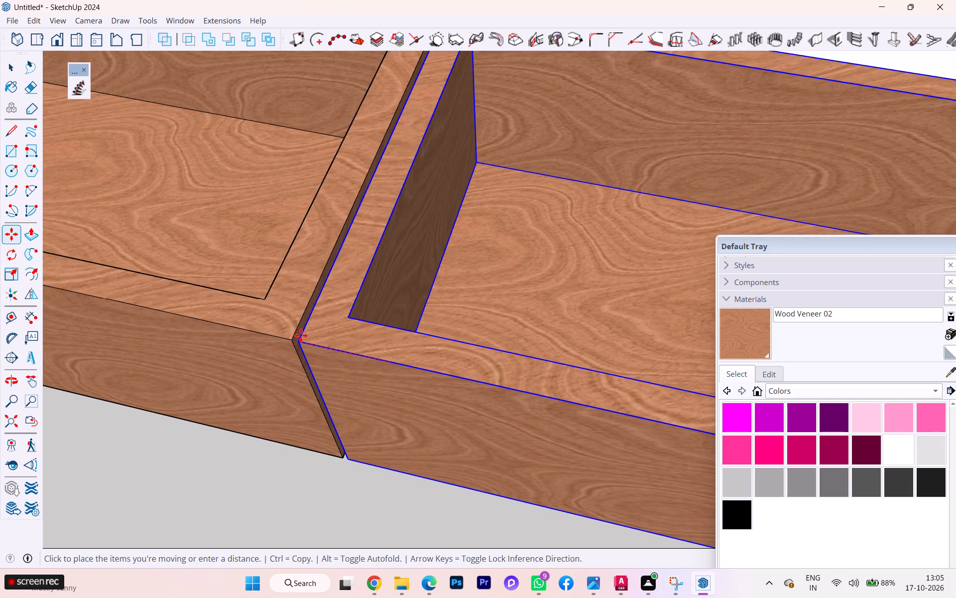
left_click(301, 335)
key("space")
left_click(268, 450)
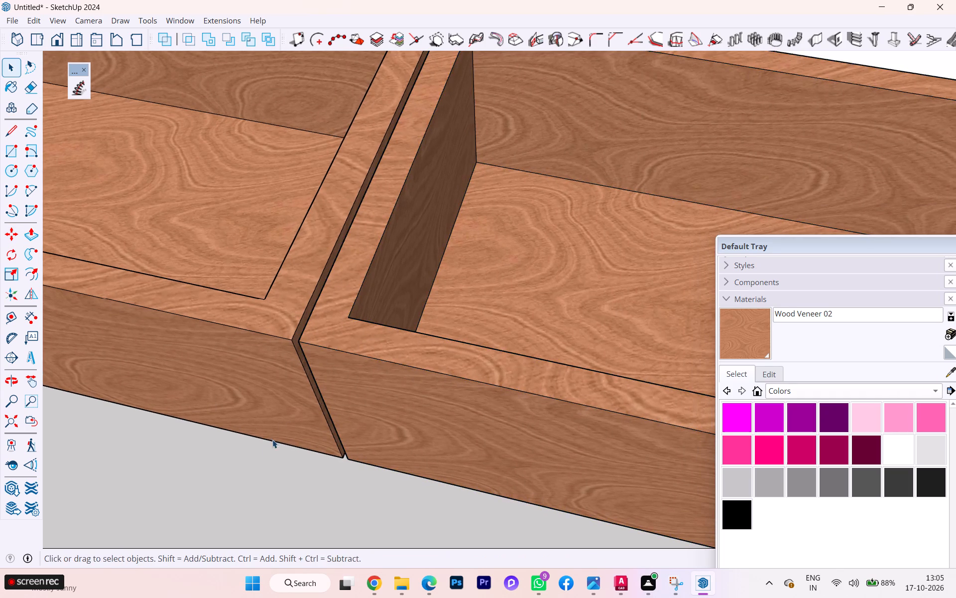
scroll(308, 388, "down", 11)
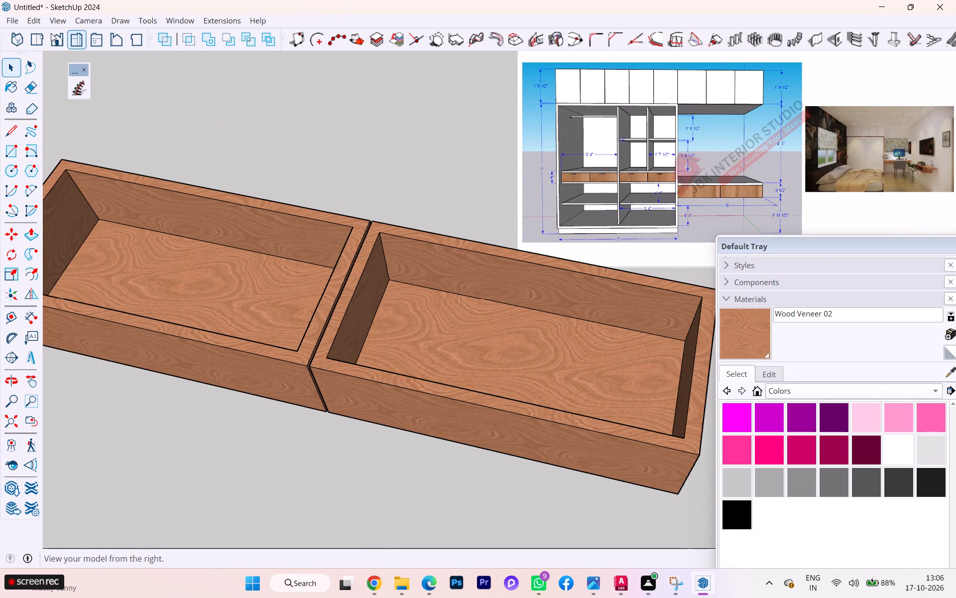
Unhide the last hidden object to bring back the tabletop over the drawer boxes.
left_click(34, 19)
left_click(77, 230)
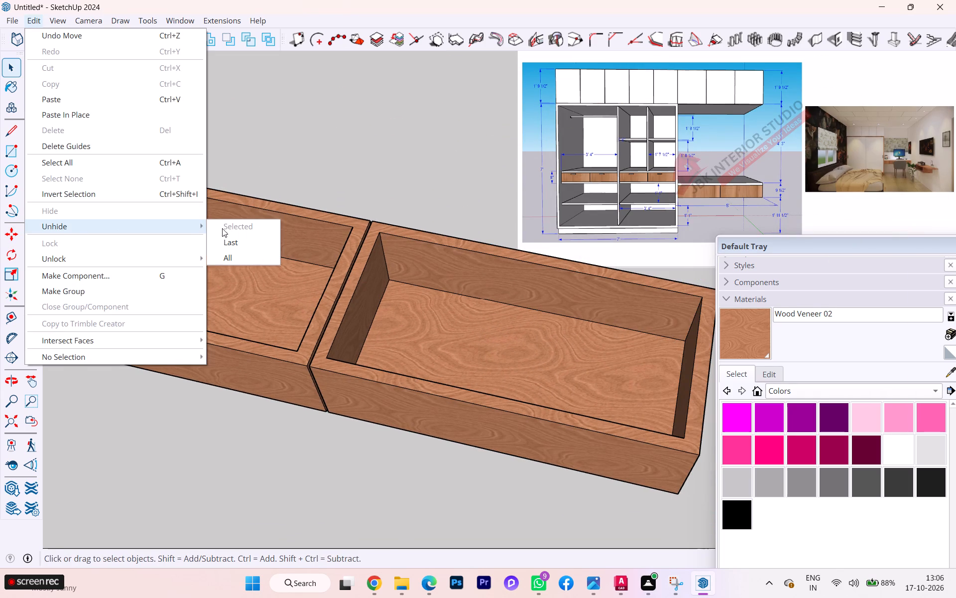
left_click(231, 239)
middle_click_drag(347, 296, 236, 134)
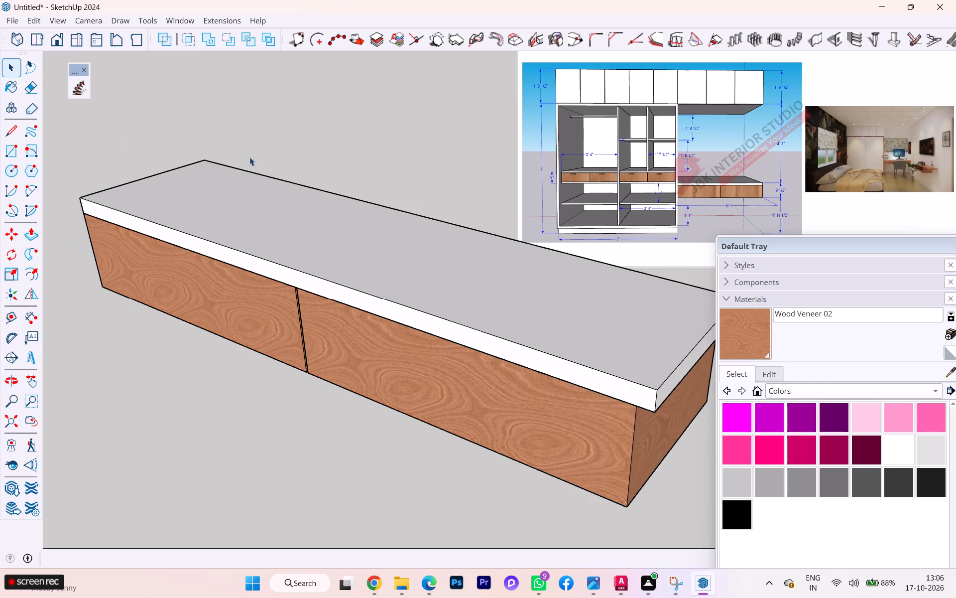
Push/Pull the tabletop's overhanging end face inward, flush with the outer end of the second drawer box.
scroll(289, 294, "down", 2)
scroll(284, 294, "up", 1)
scroll(550, 366, "up", 1)
scroll(521, 350, "down", 1)
scroll(451, 342, "down", 1)
middle_click_drag(450, 344, 333, 349)
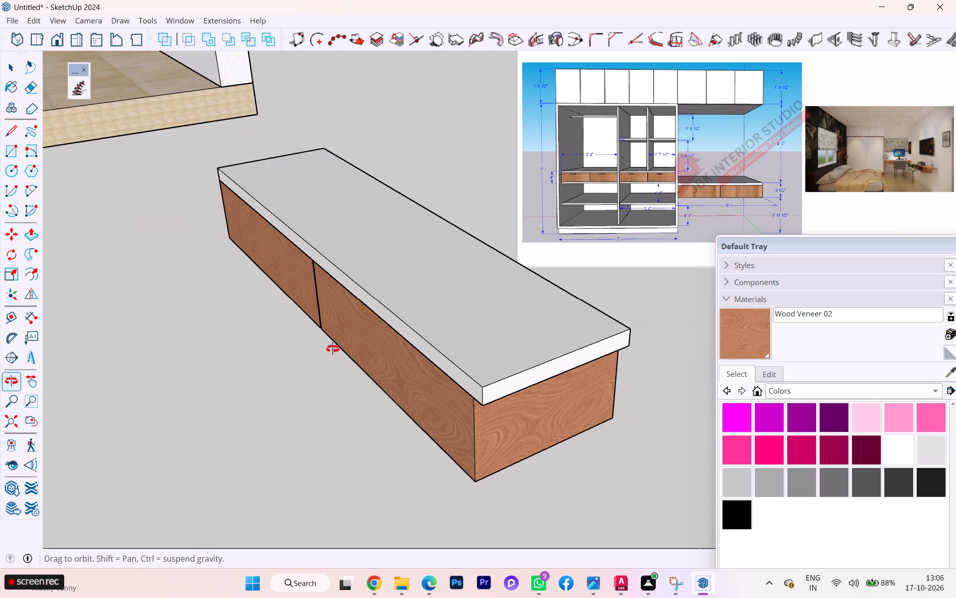
middle_click_drag(333, 349, 332, 348)
left_click(534, 419)
left_click(527, 417)
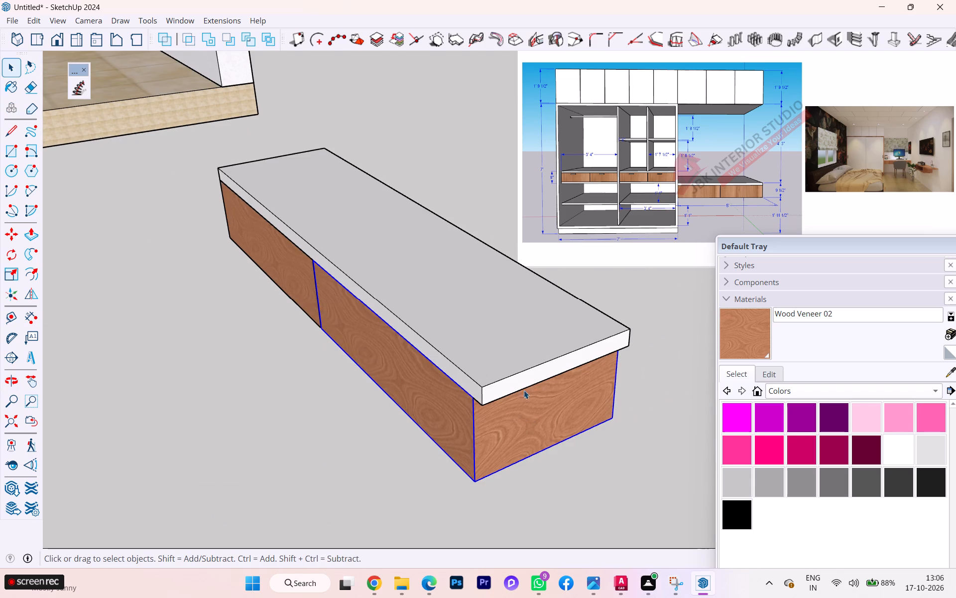
scroll(526, 373, "up", 1)
scroll(526, 373, "down", 1)
scroll(526, 373, "up", 1)
left_click(527, 383)
scroll(526, 383, "up", 2)
scroll(526, 383, "down", 2)
scroll(526, 383, "up", 1)
double_click(526, 384)
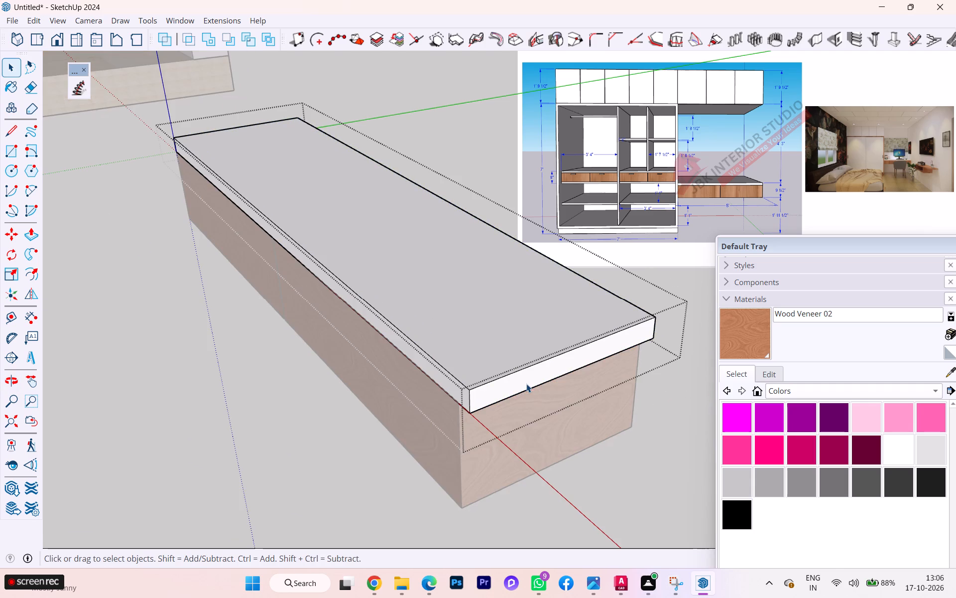
left_click(525, 381)
left_click(525, 381)
key("p")
left_click(525, 380)
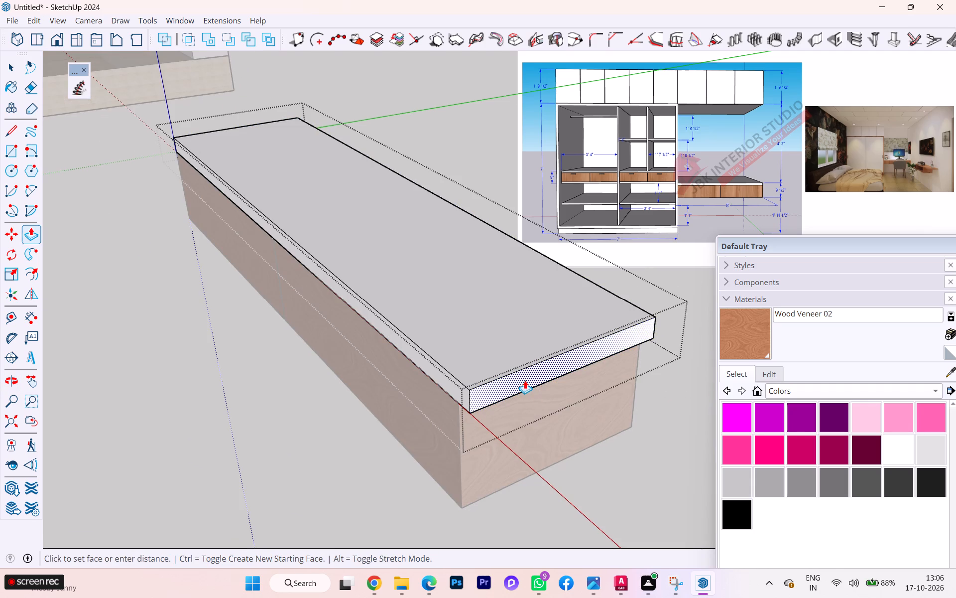
left_click(459, 401)
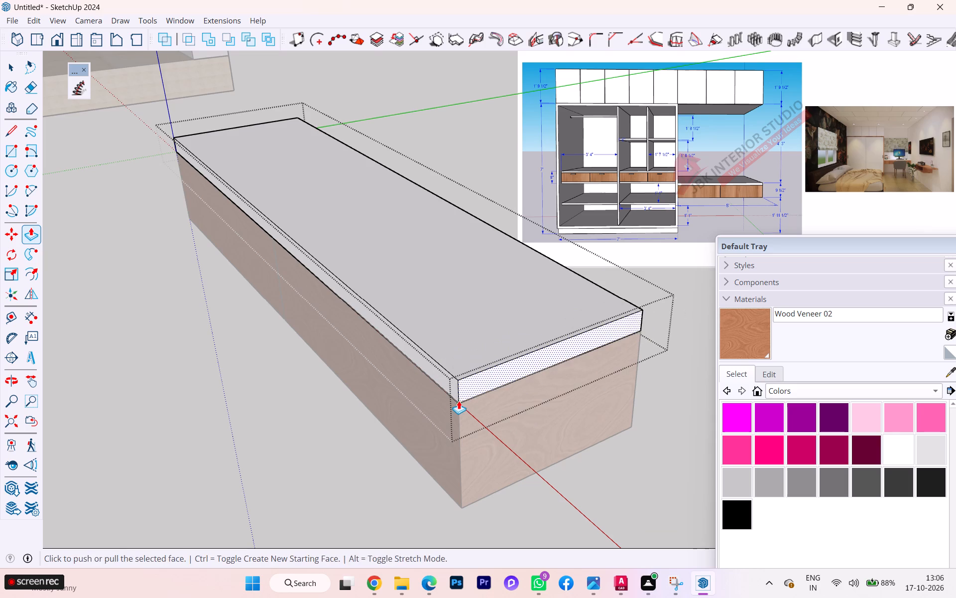
key("space")
left_click(336, 430)
Make one group from the two drawer boxes and the tabletop.
scroll(295, 410, "down", 1)
scroll(295, 410, "up", 2)
scroll(295, 409, "down", 2)
middle_click_drag(296, 408, 605, 382)
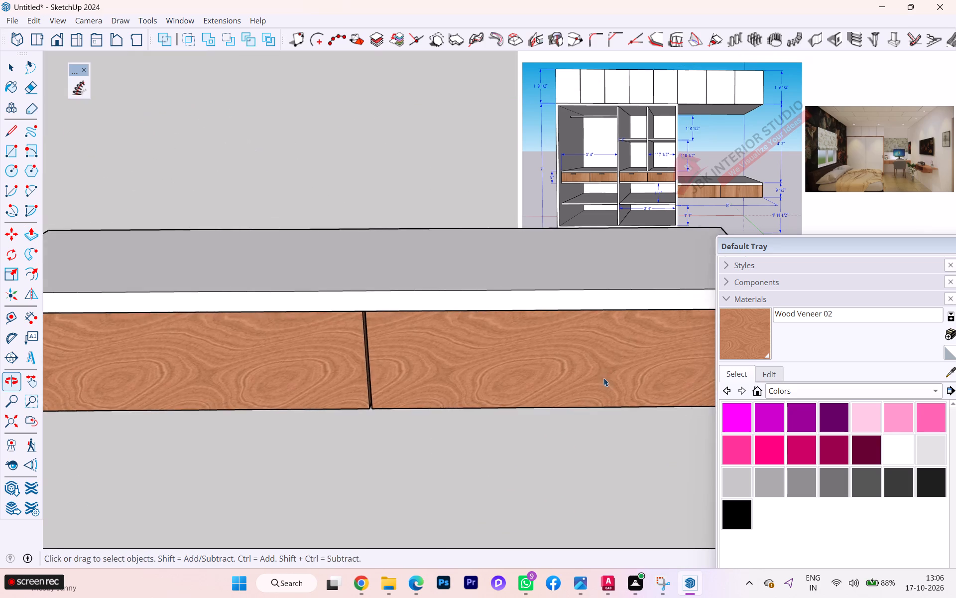
scroll(598, 366, "down", 6)
left_click(547, 375)
left_click(411, 353, "ctrl")
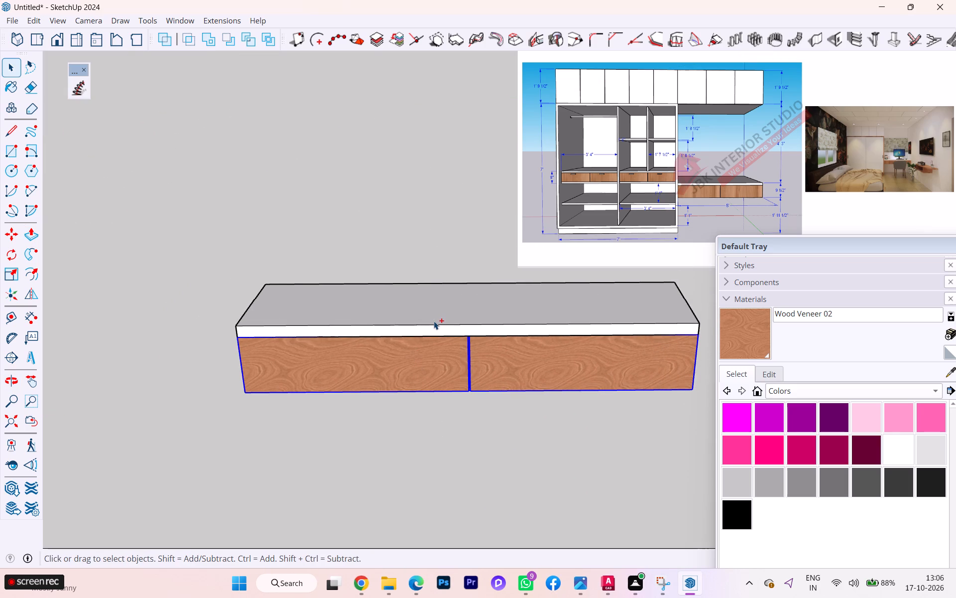
left_click(435, 318, "ctrl")
right_click(435, 328)
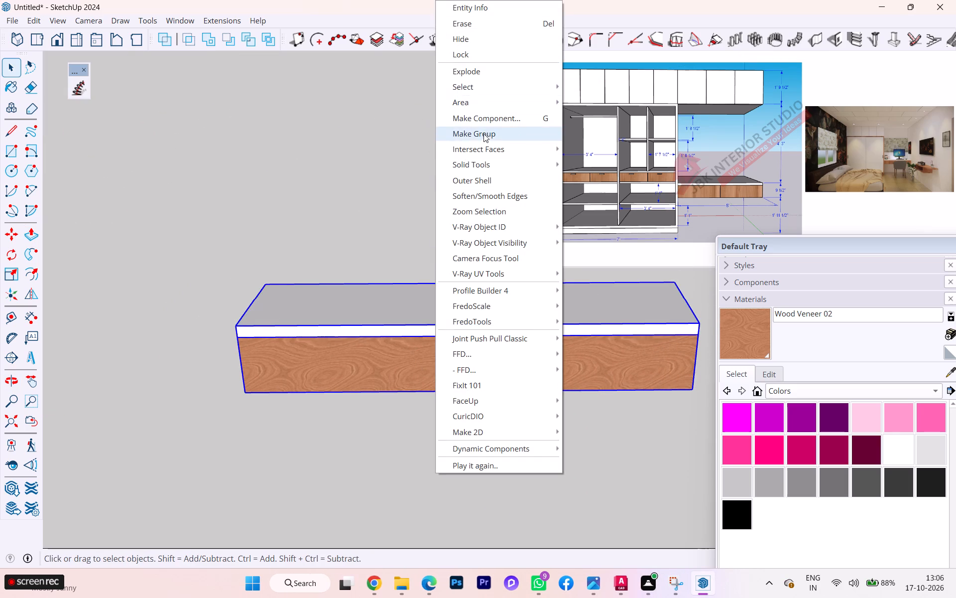
left_click(483, 136)
scroll(357, 183, "down", 3)
scroll(349, 187, "up", 2)
scroll(349, 187, "down", 2)
left_click(324, 335)
Select the table group, then turn the wall tag's visibility on and the wall 3 tag's off.
scroll(482, 333, "down", 1)
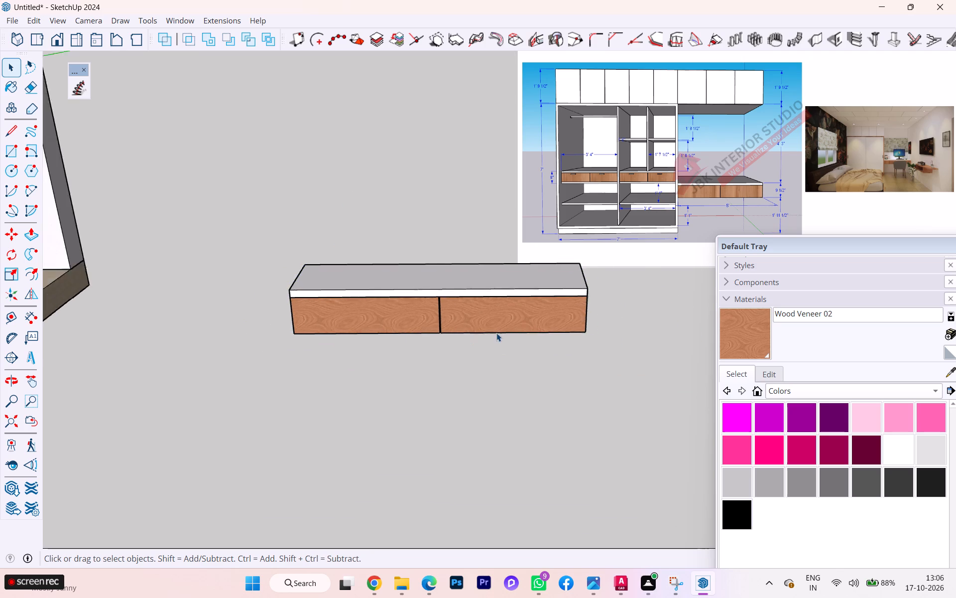
scroll(496, 333, "down", 1)
middle_click_drag(496, 333, 357, 362)
left_click(366, 302)
scroll(333, 300, "down", 2)
scroll(324, 305, "up", 1)
scroll(344, 330, "down", 4)
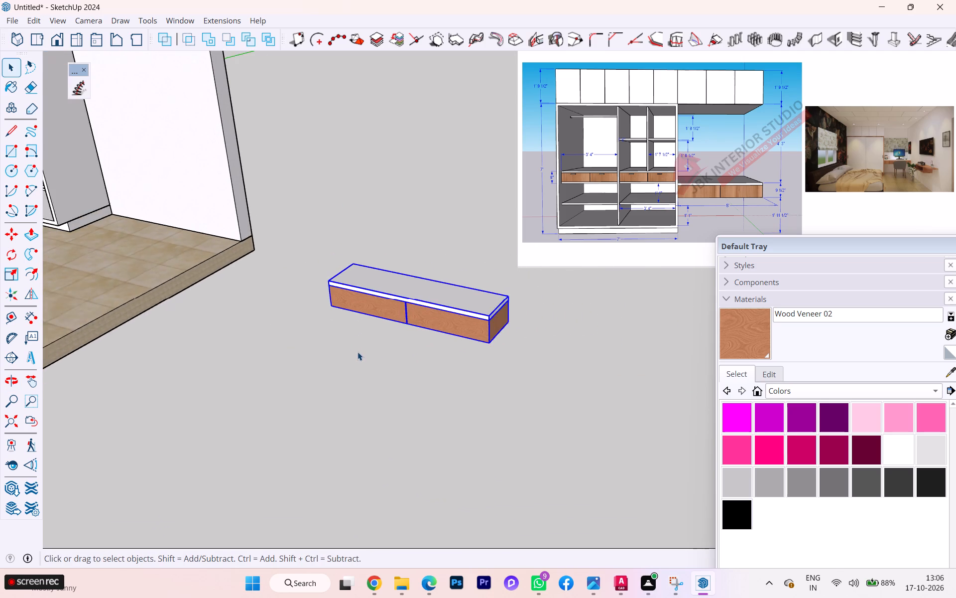
scroll(358, 352, "up", 1)
scroll(358, 352, "down", 12)
scroll(749, 373, "down", 3)
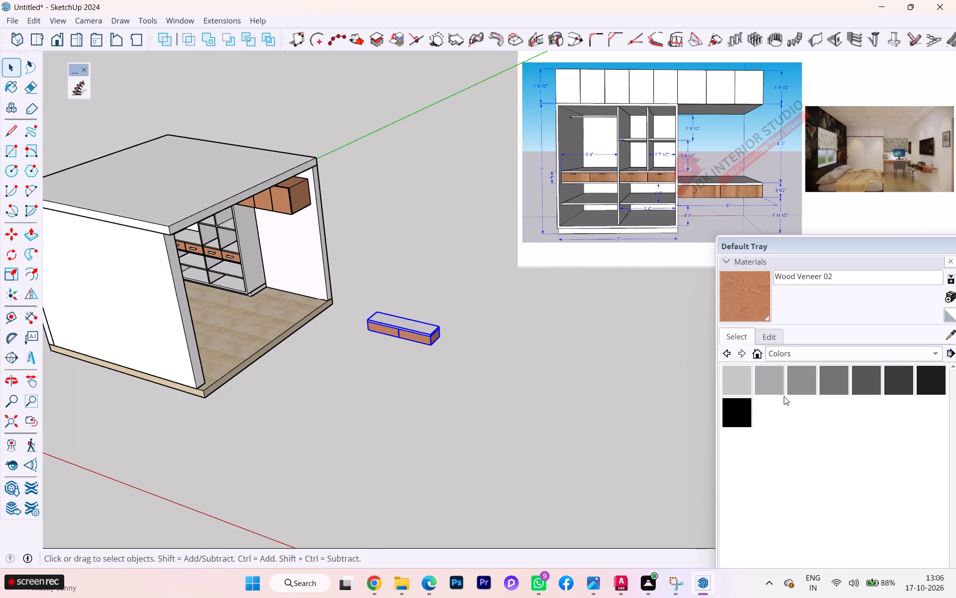
scroll(786, 403, "down", 3)
scroll(775, 375, "up", 9)
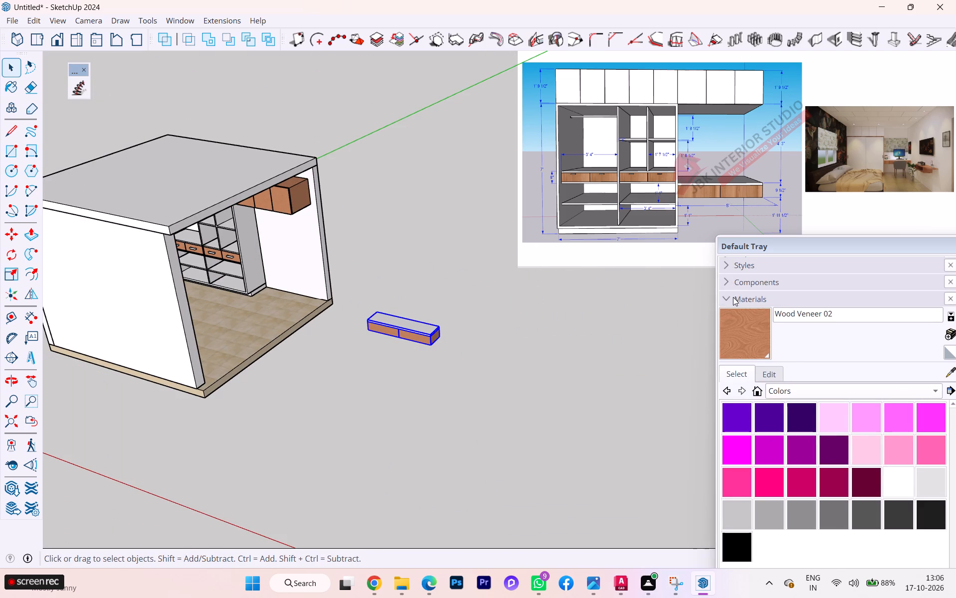
left_click(732, 297)
left_click(731, 427)
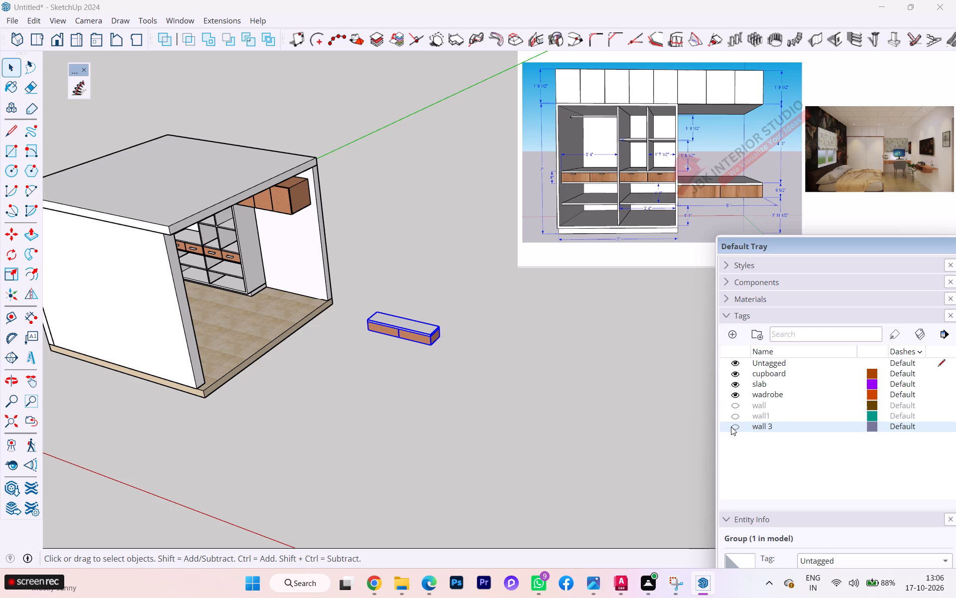
scroll(271, 211, "up", 4)
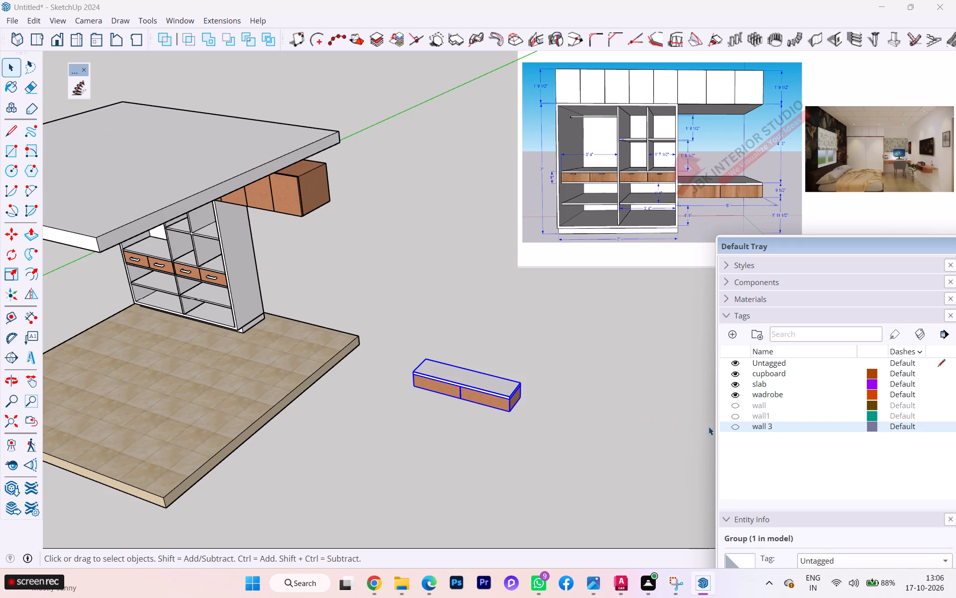
left_click(732, 426)
scroll(143, 302, "down", 1)
middle_click_drag(143, 302, 0, 315)
left_click(733, 405)
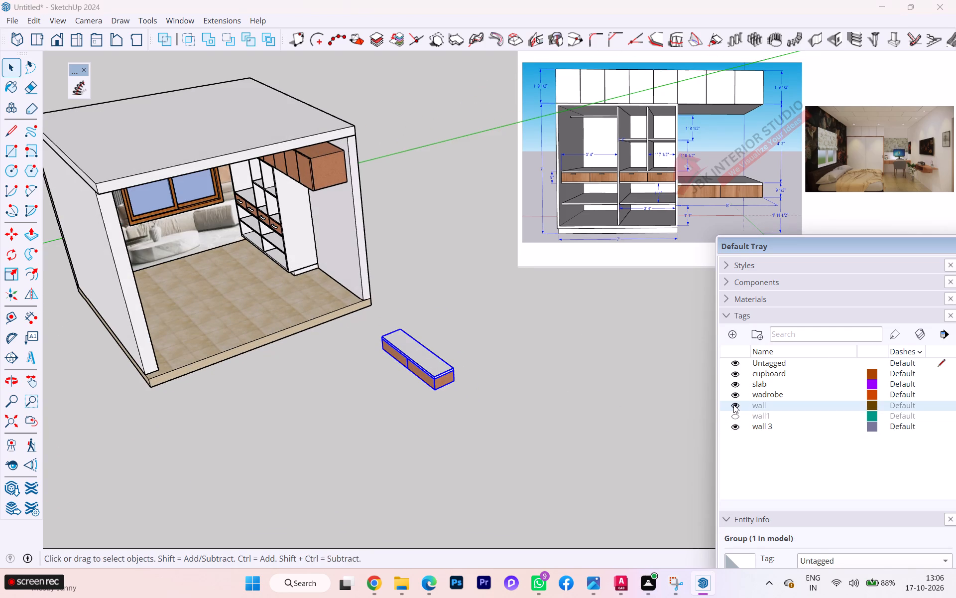
left_click(737, 428)
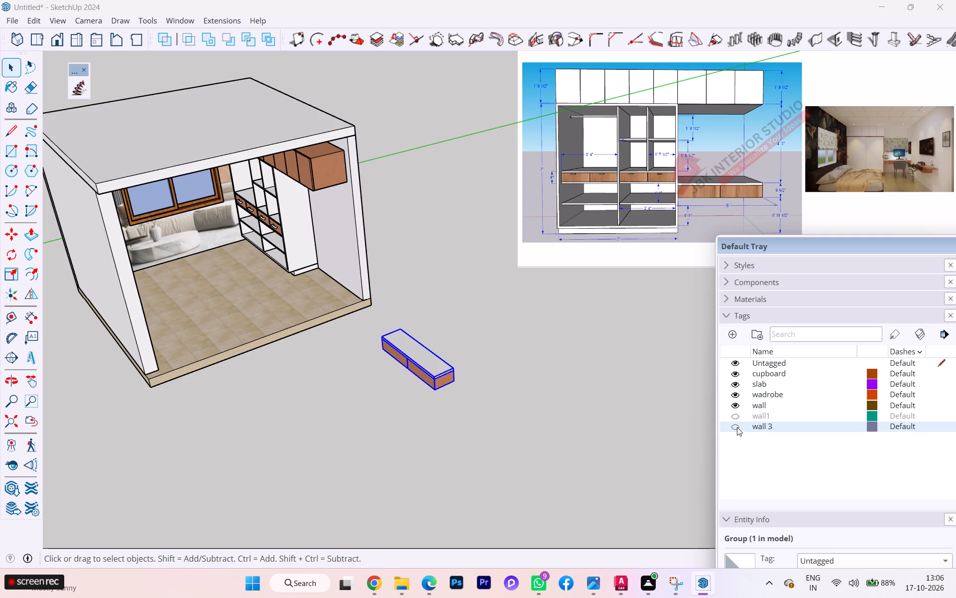
Move the table group by its lower front corner onto the front edge of the wardrobe's outer side panel, beside the wardrobe drawers.
middle_click_drag(403, 312, 599, 262)
scroll(463, 299, "up", 3)
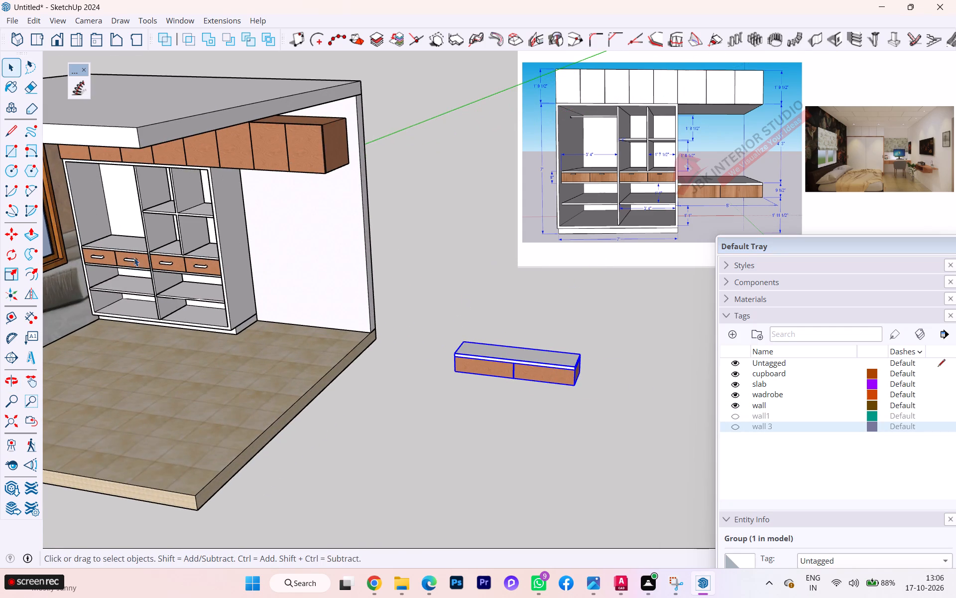
scroll(136, 253, "up", 4)
scroll(501, 362, "up", 3)
scroll(481, 377, "down", 3)
scroll(610, 400, "up", 1)
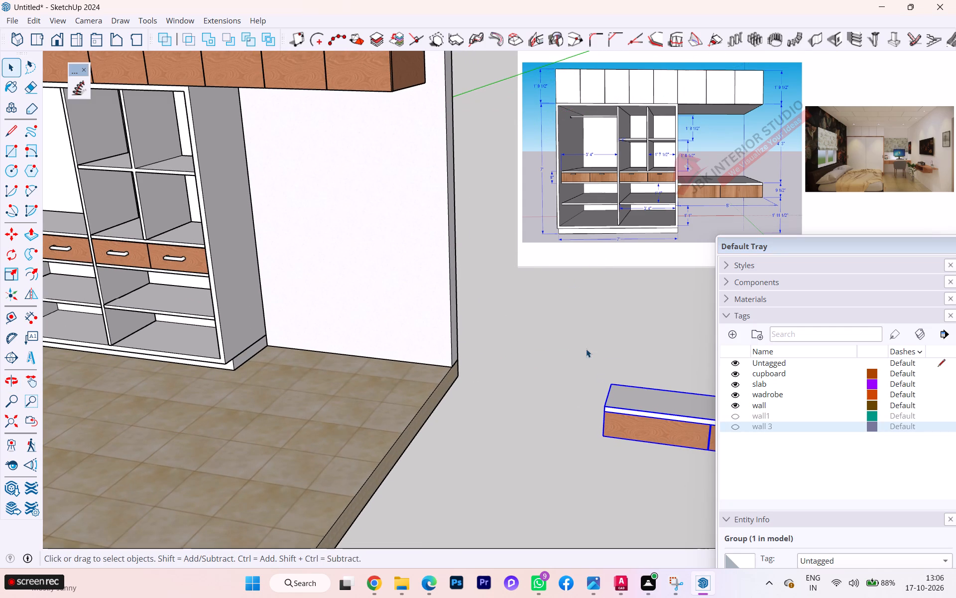
key("m")
key("Return")
scroll(612, 378, "up", 2)
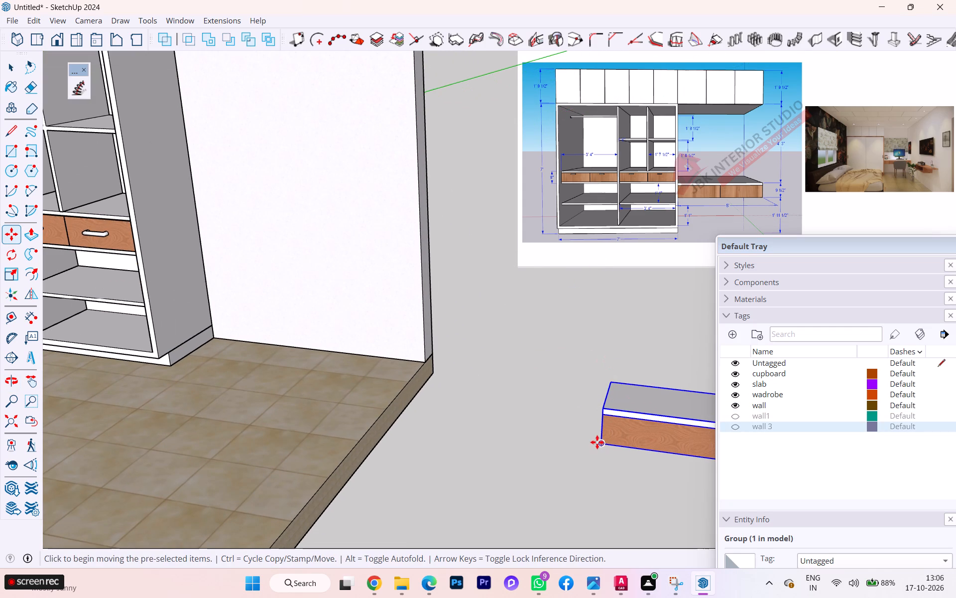
left_click(597, 442)
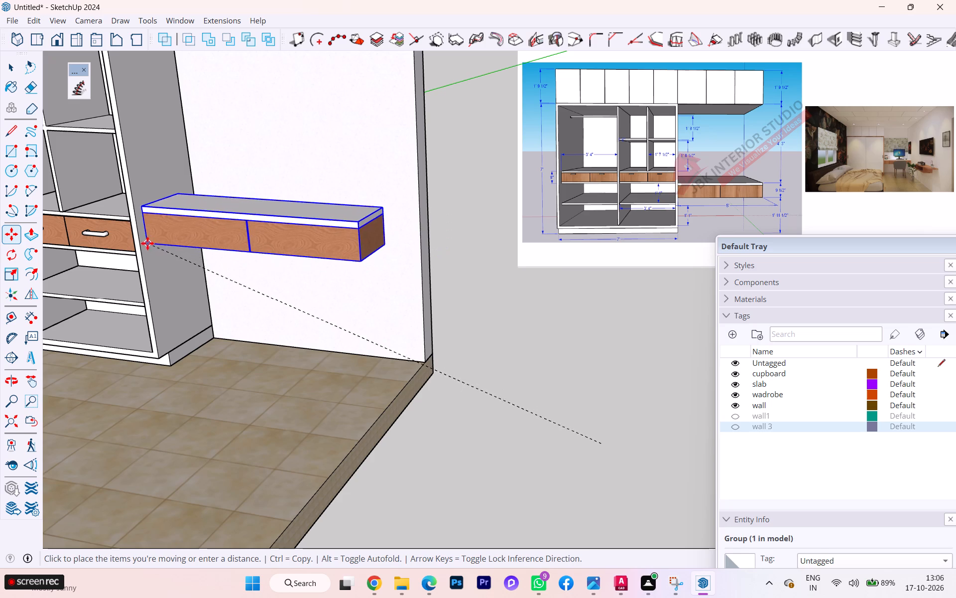
scroll(113, 246, "down", 2)
middle_click_drag(112, 246, 294, 242)
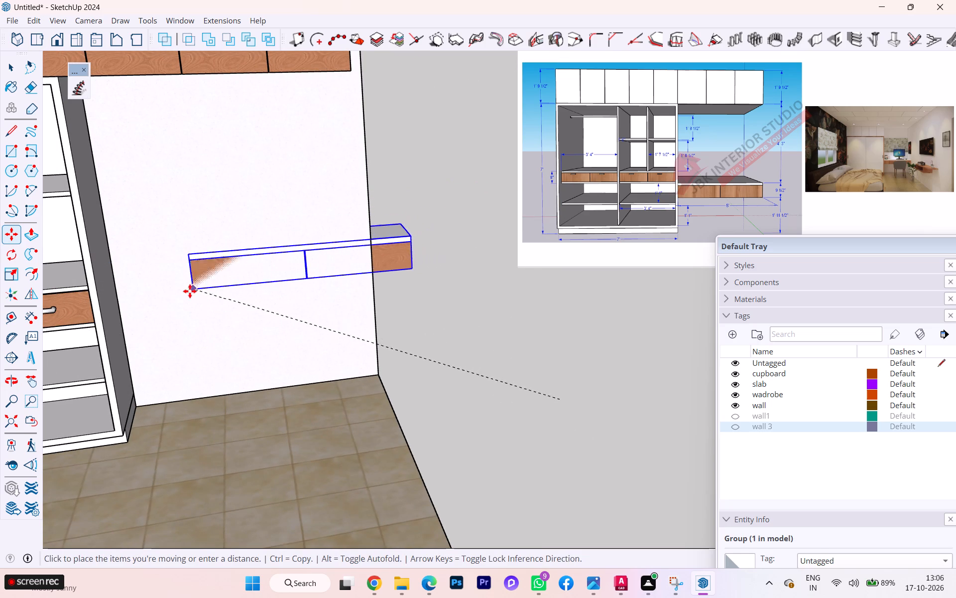
scroll(92, 317, "up", 5)
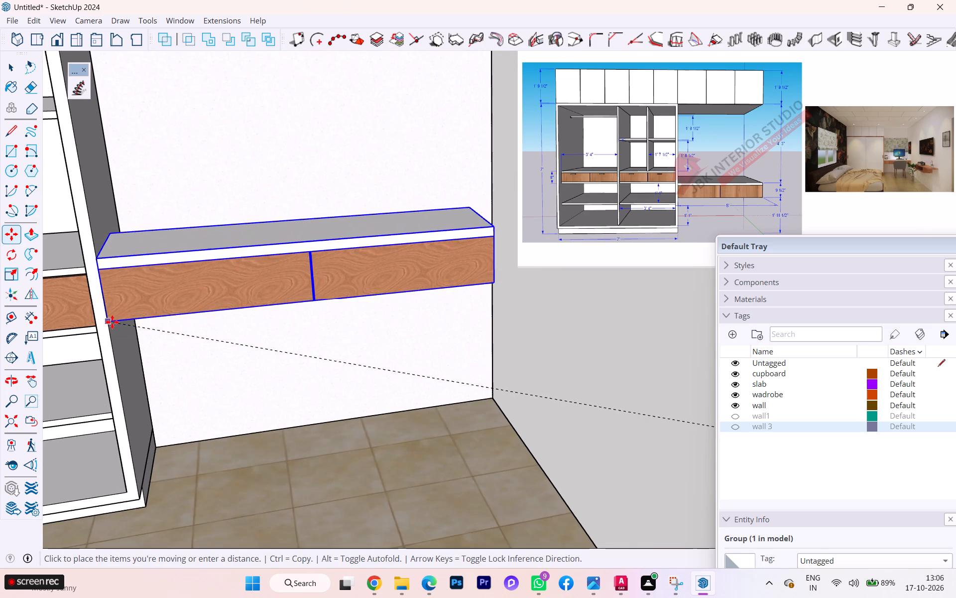
scroll(112, 322, "up", 1)
left_click(112, 329)
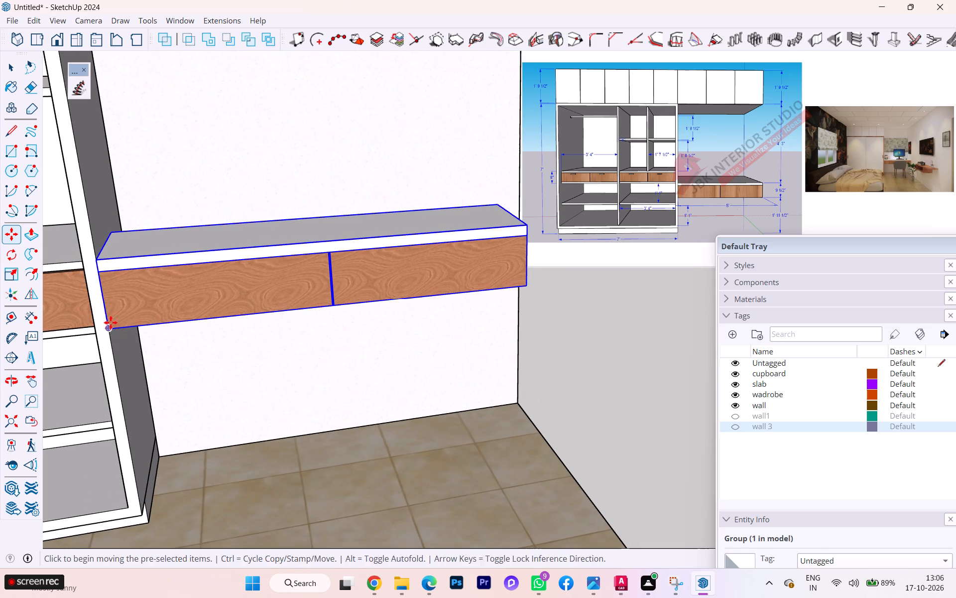
key("space")
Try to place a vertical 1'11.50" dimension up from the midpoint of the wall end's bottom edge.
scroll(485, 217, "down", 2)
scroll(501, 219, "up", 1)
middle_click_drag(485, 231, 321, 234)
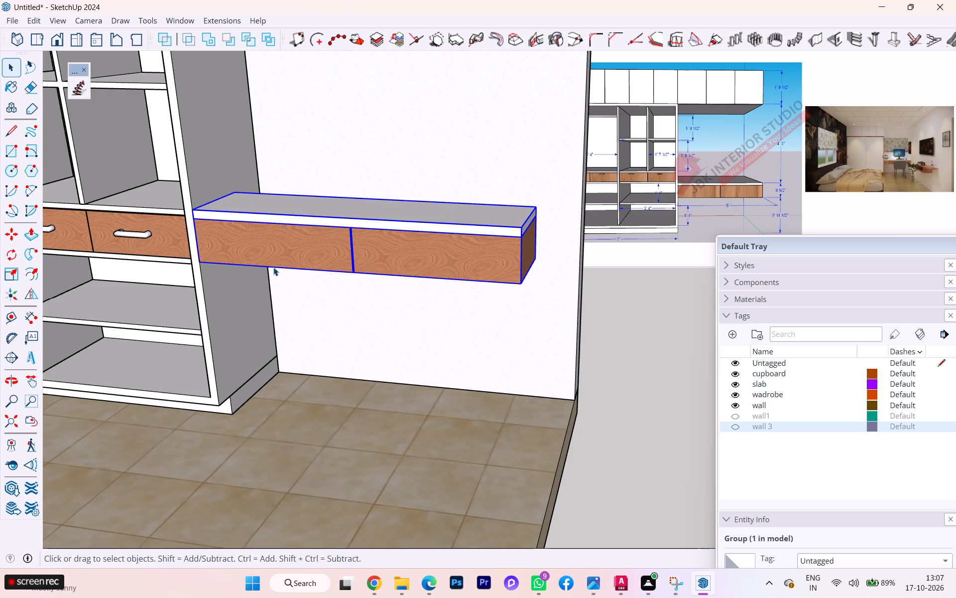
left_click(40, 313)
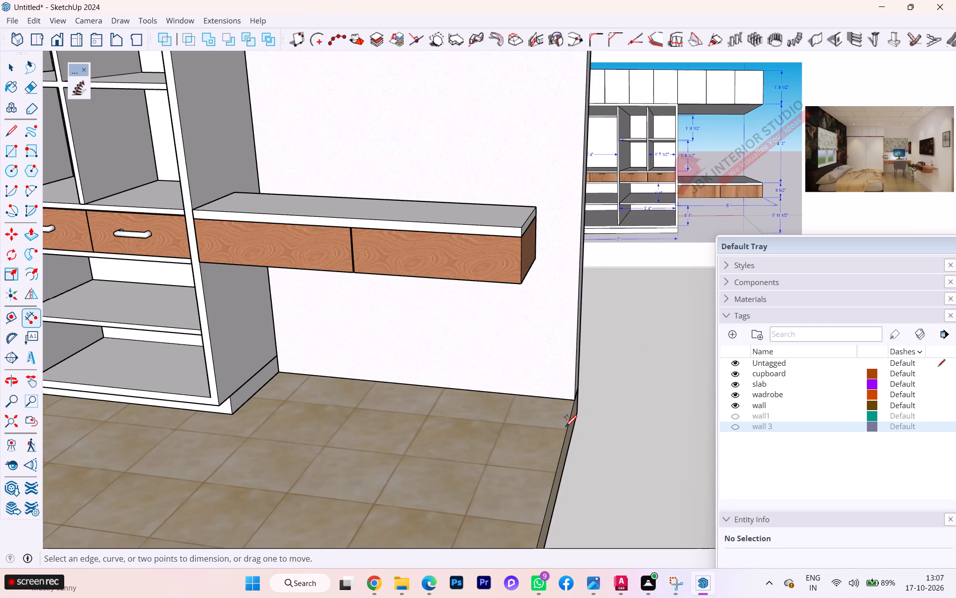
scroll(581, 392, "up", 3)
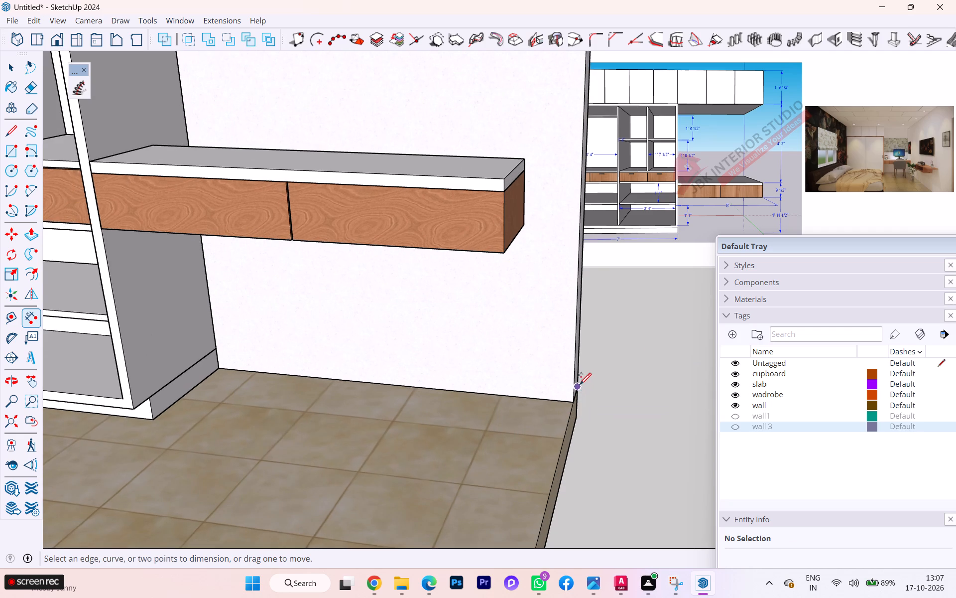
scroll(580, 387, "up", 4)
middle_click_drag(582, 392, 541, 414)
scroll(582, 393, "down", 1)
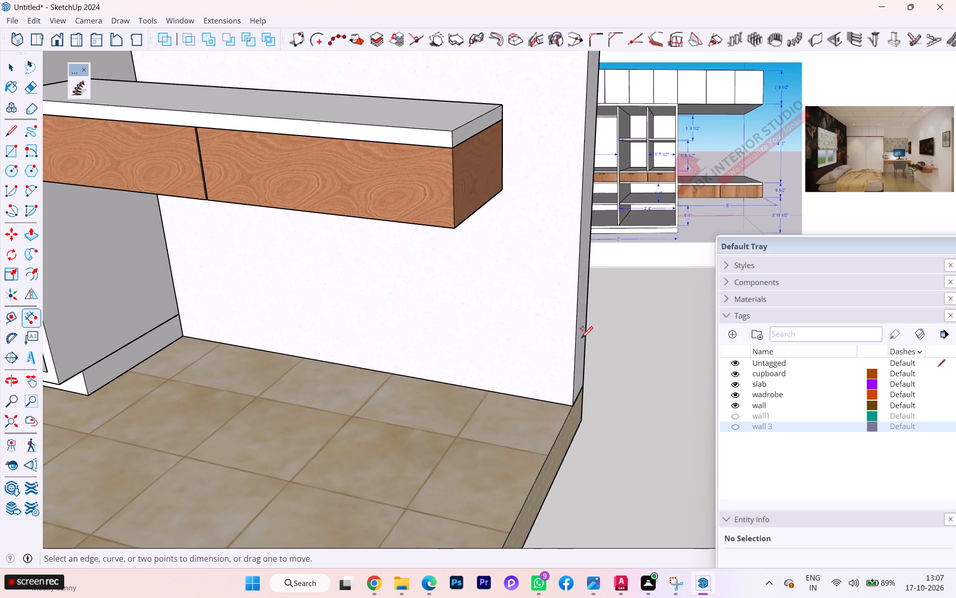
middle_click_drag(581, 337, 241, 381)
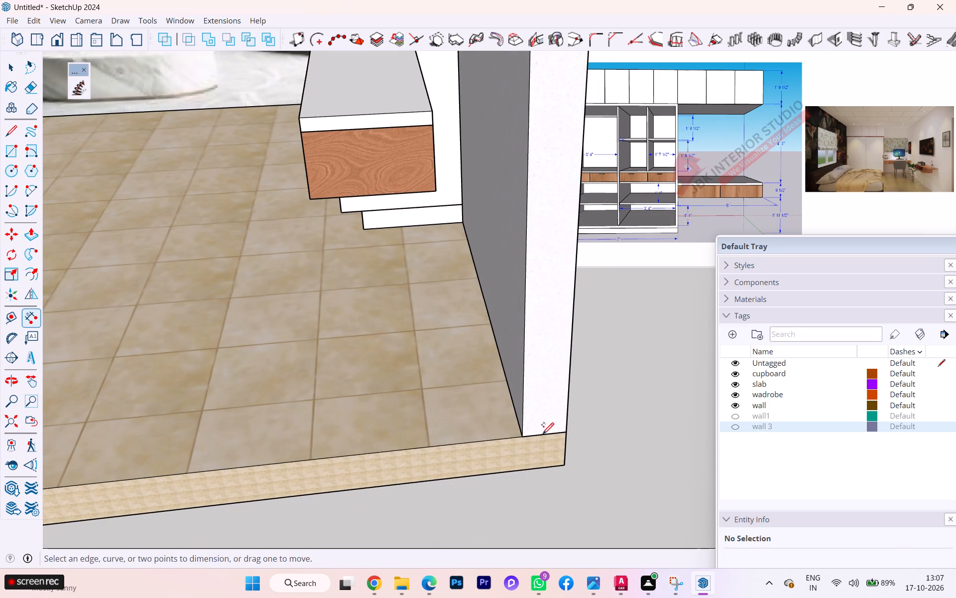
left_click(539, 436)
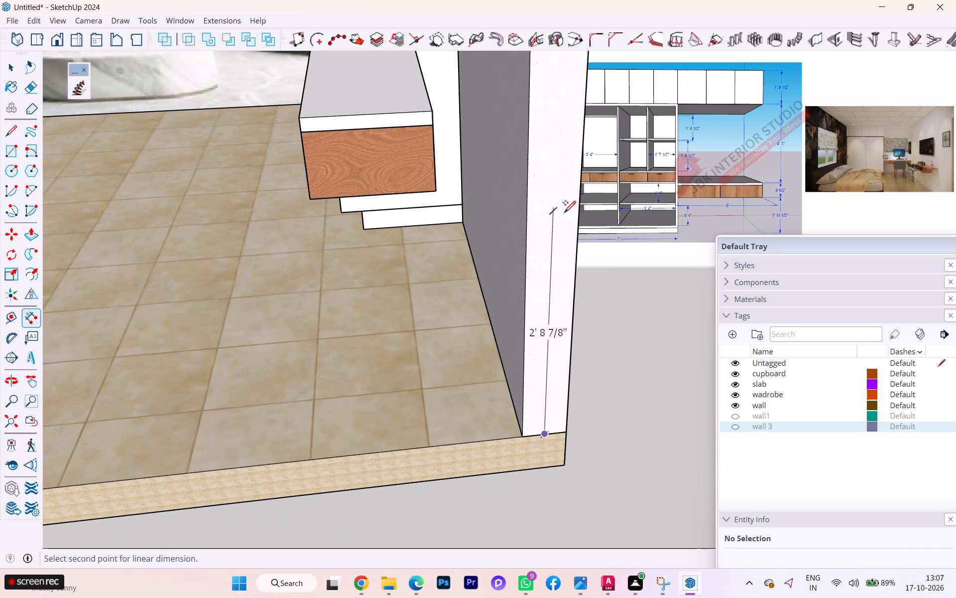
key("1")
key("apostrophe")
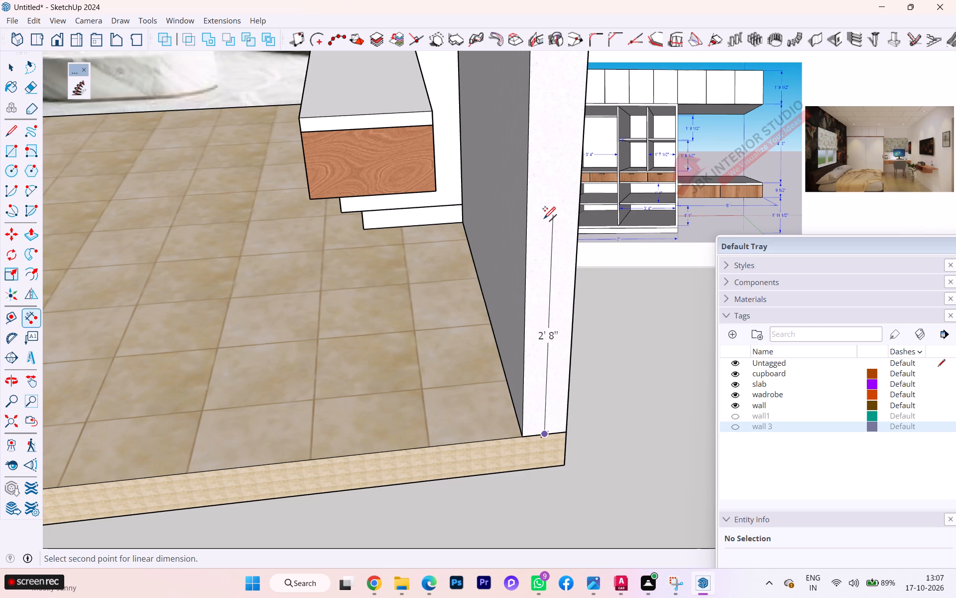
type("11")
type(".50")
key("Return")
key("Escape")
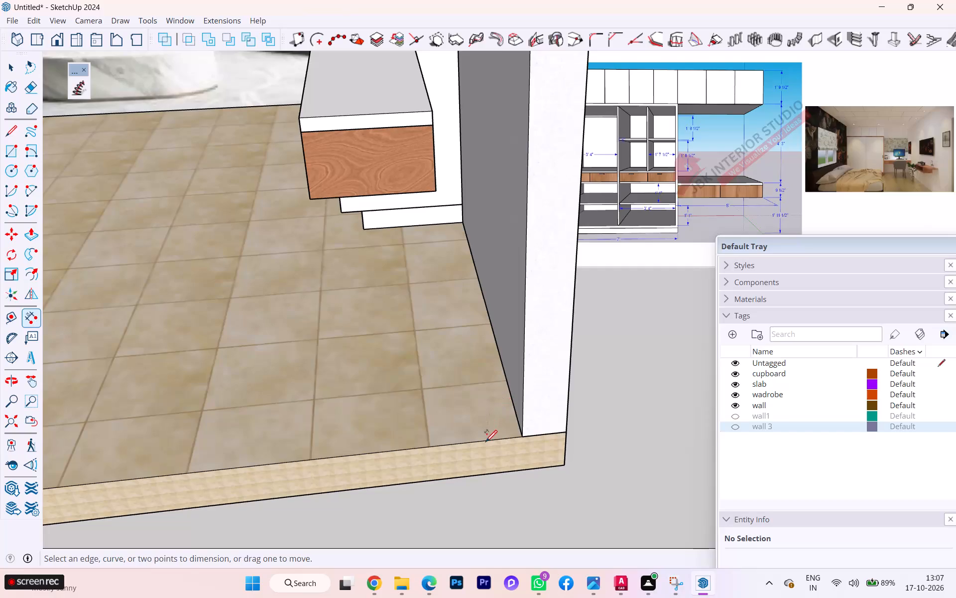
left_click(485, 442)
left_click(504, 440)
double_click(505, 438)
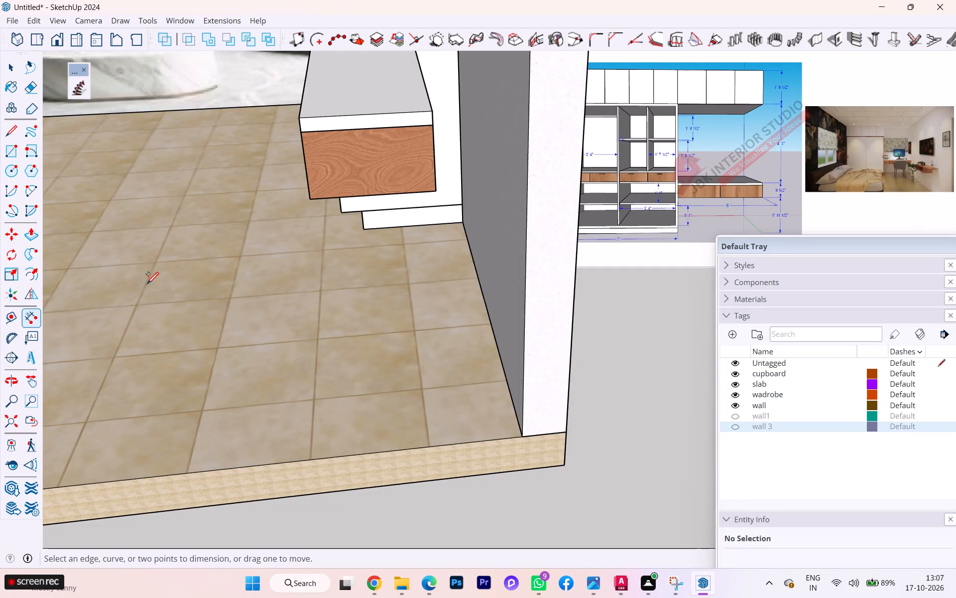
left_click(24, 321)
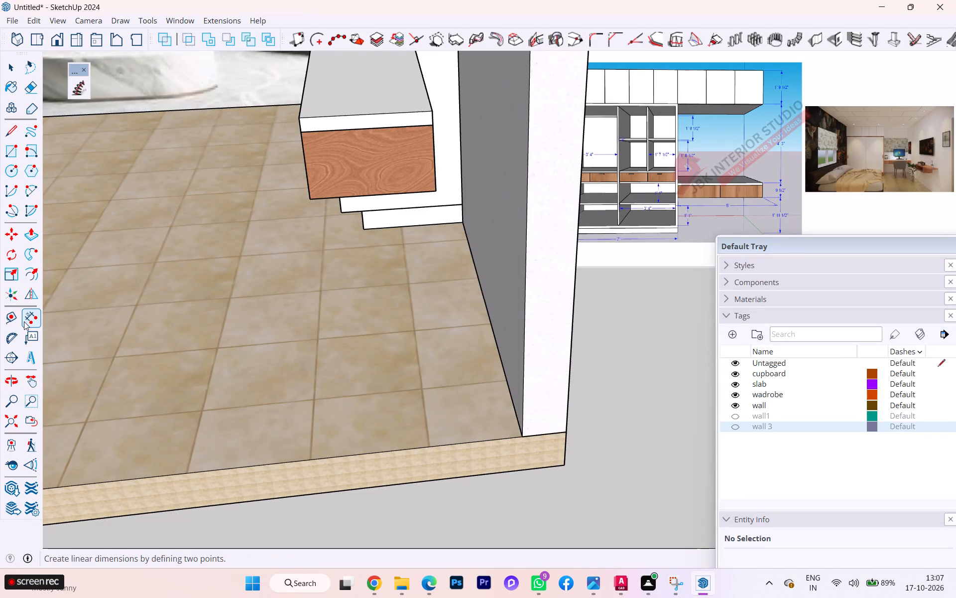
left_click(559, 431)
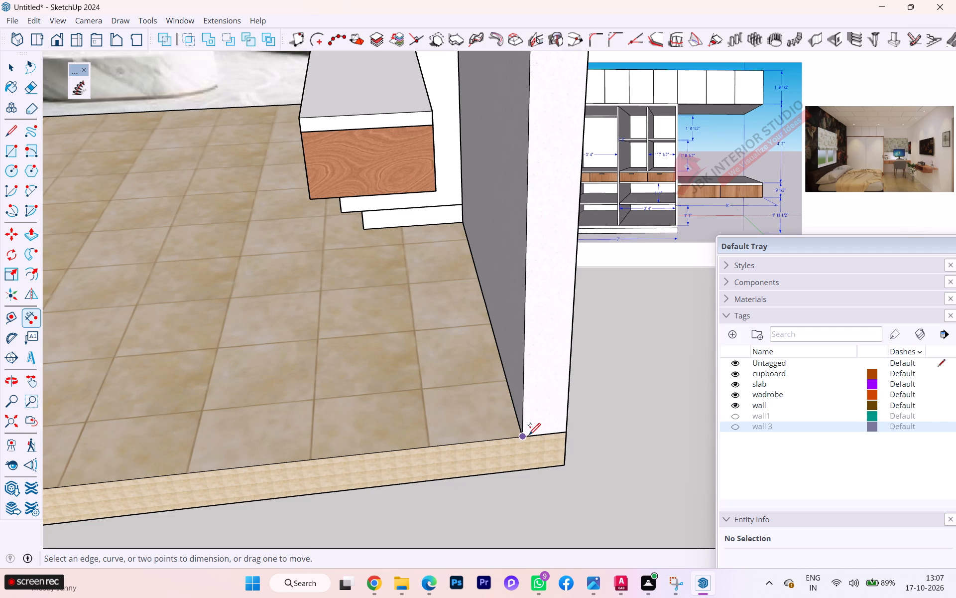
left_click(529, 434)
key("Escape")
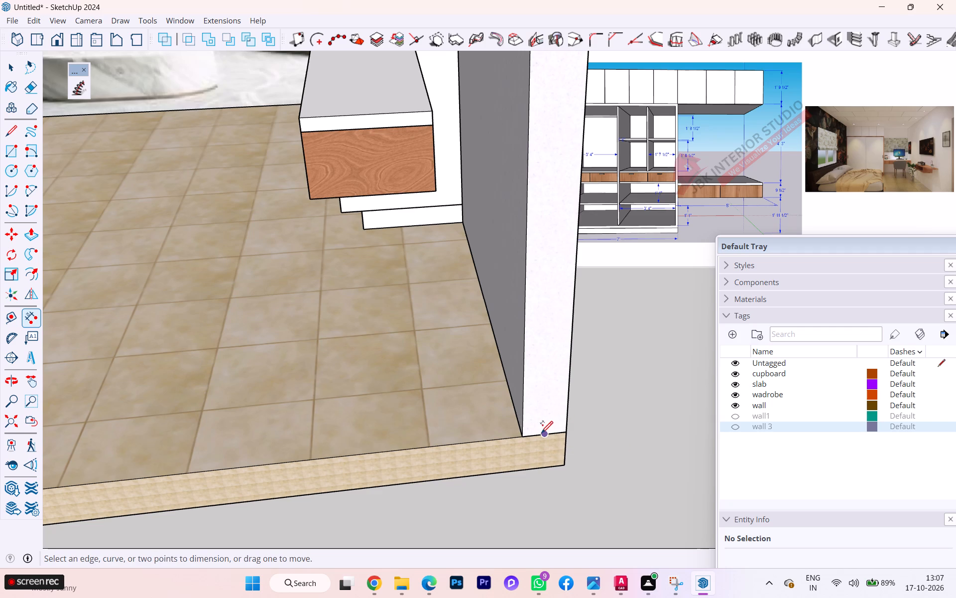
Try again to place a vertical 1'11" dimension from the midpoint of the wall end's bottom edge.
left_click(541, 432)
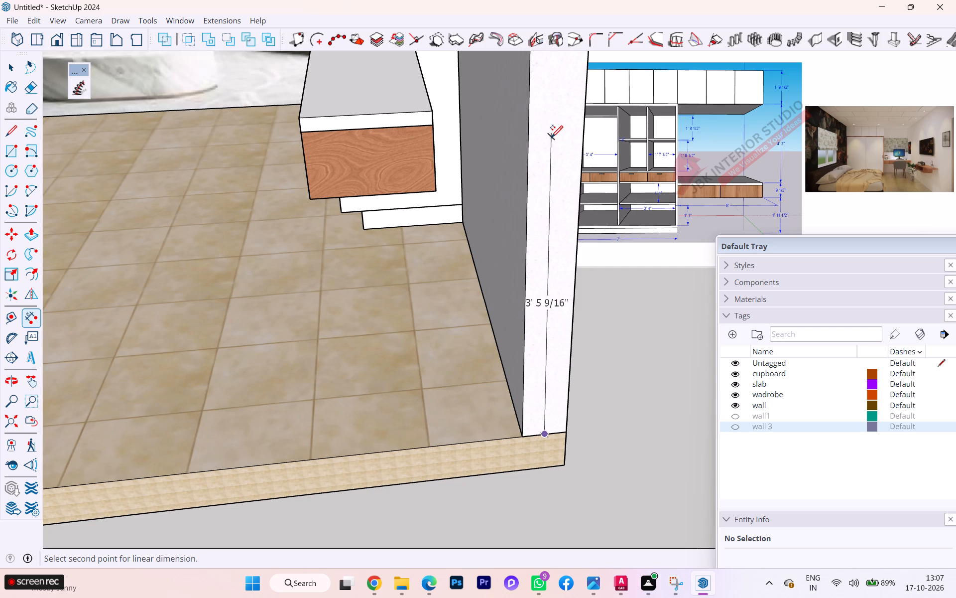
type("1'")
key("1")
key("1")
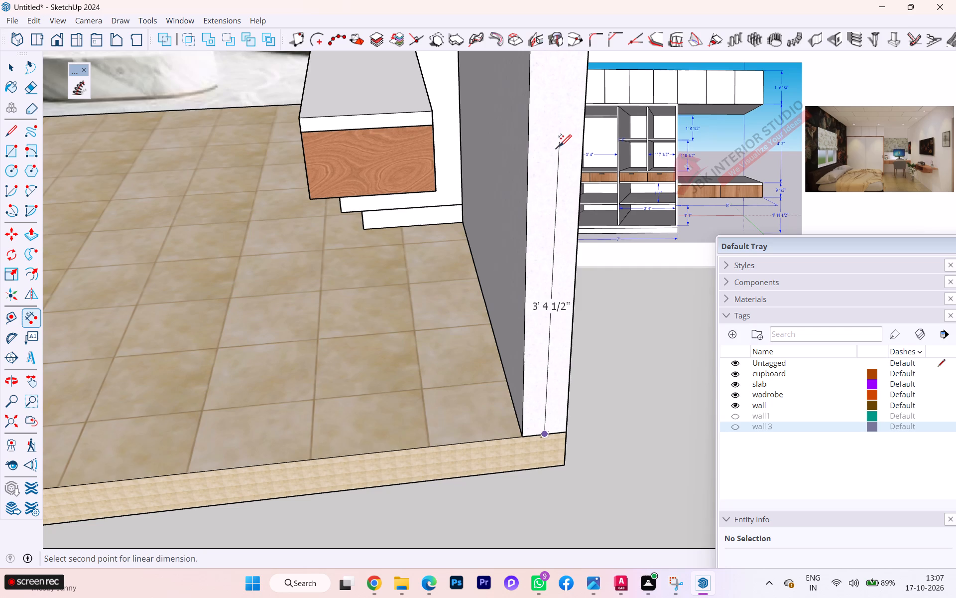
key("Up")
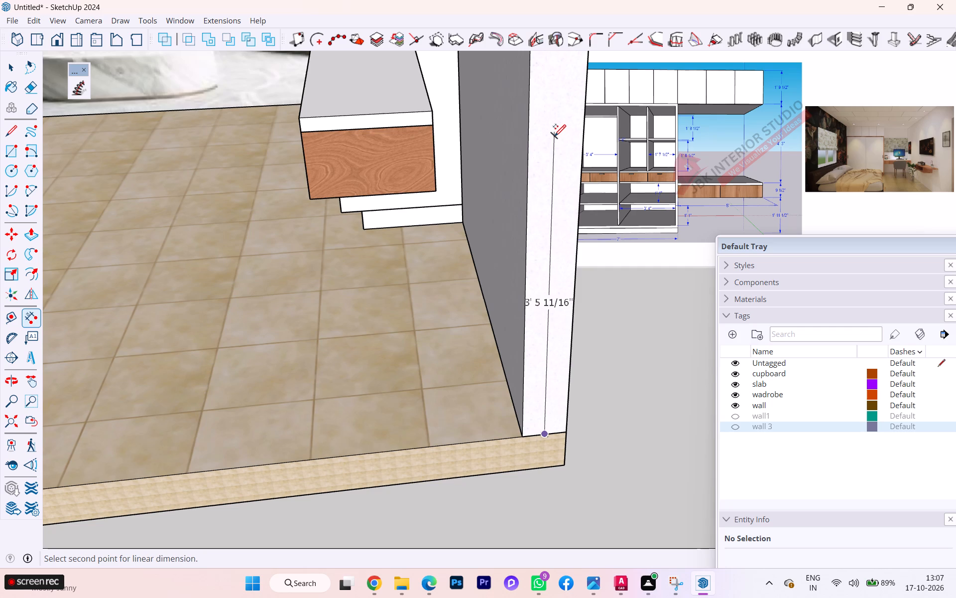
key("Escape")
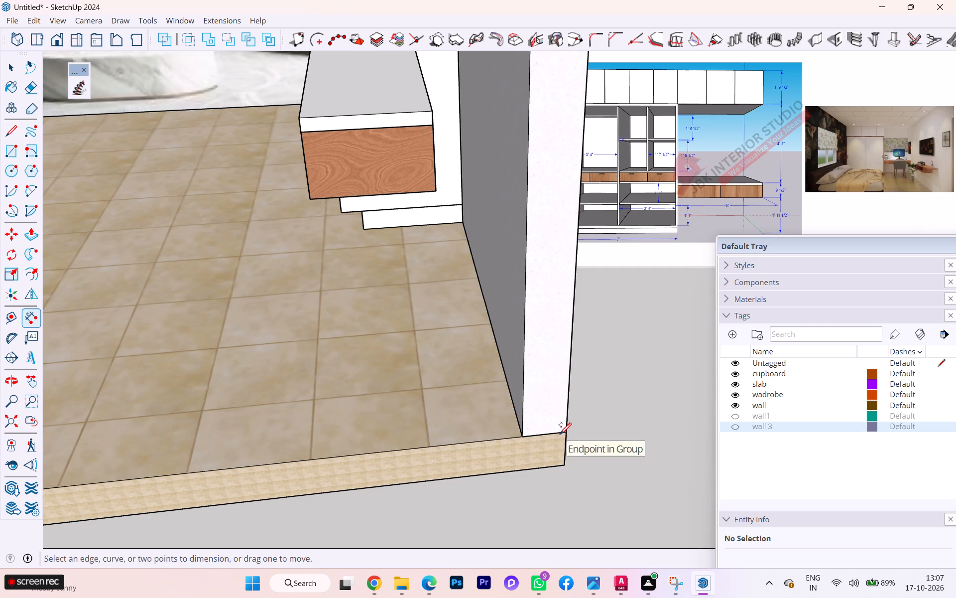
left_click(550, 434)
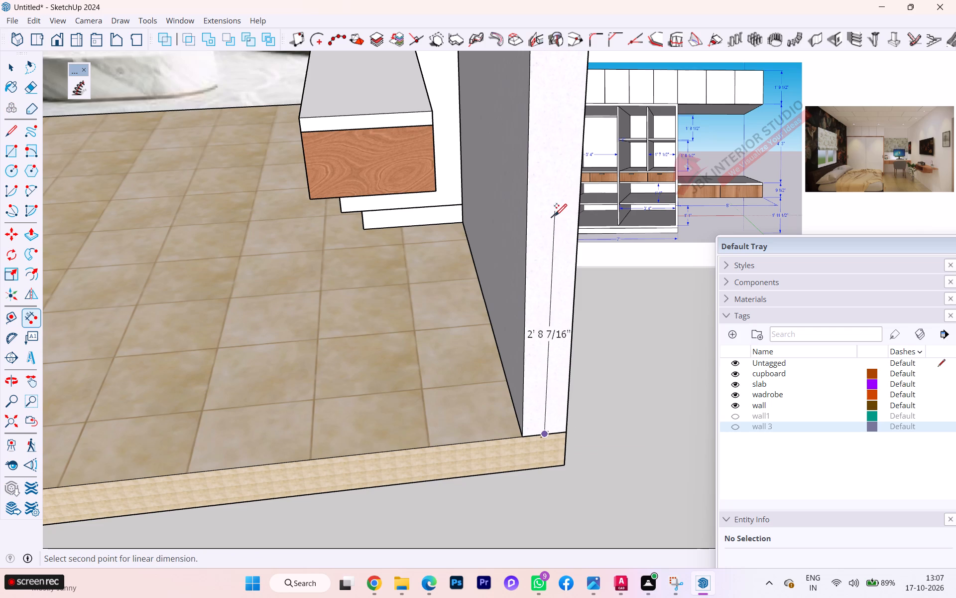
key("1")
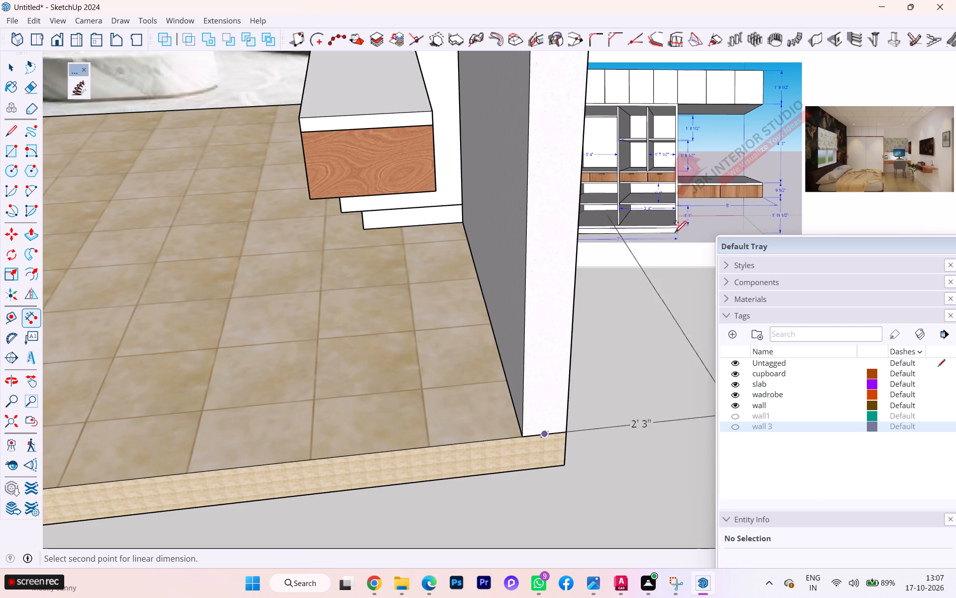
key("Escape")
Move the Default Tray upward to uncover the measurements box.
left_click_drag(803, 250, 768, 130)
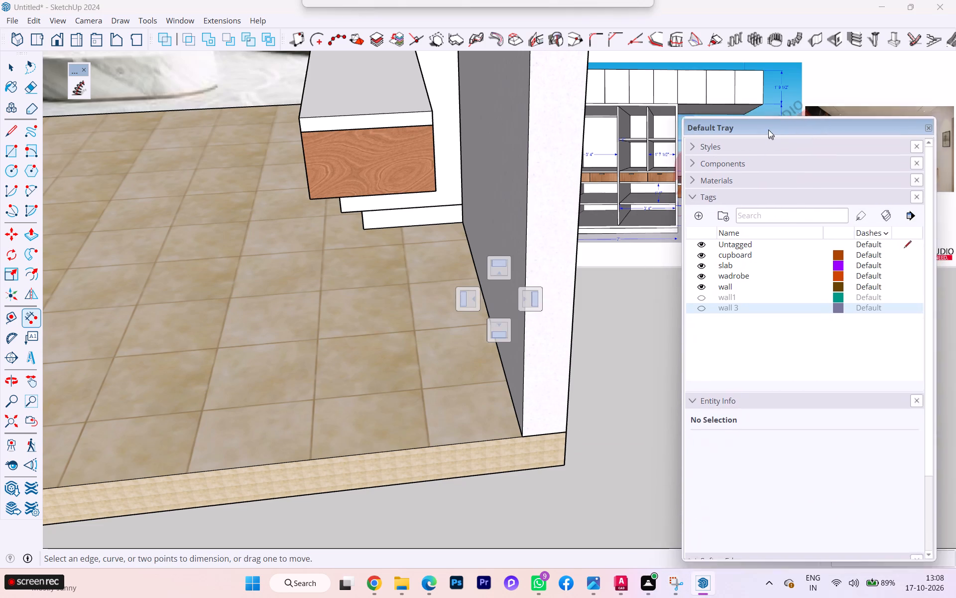
left_click_drag(768, 130, 748, 68)
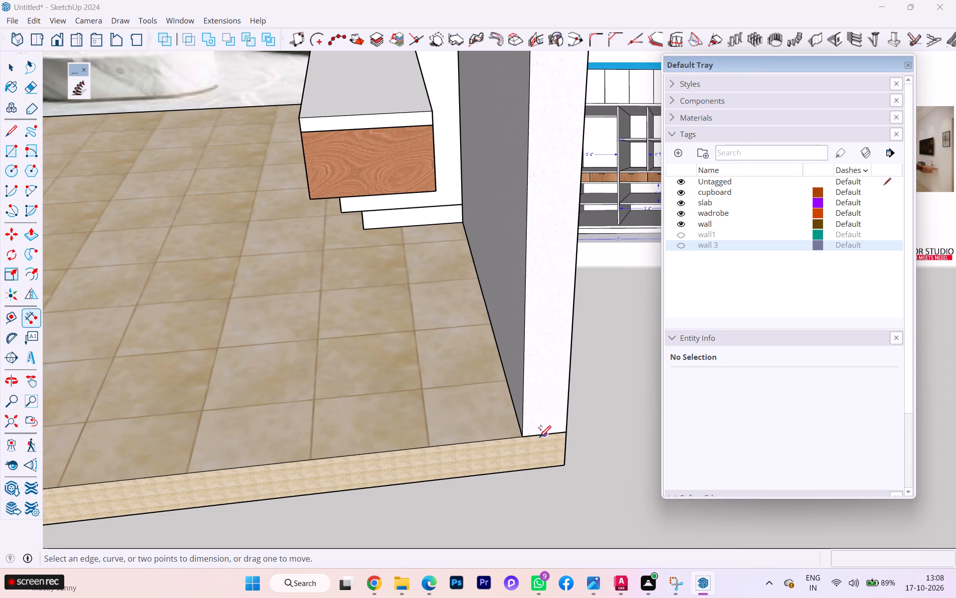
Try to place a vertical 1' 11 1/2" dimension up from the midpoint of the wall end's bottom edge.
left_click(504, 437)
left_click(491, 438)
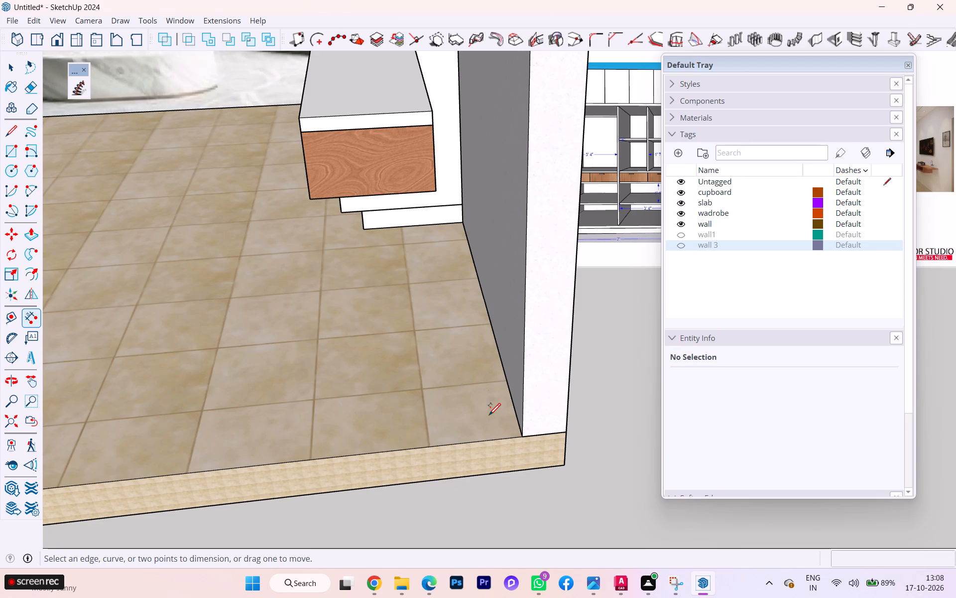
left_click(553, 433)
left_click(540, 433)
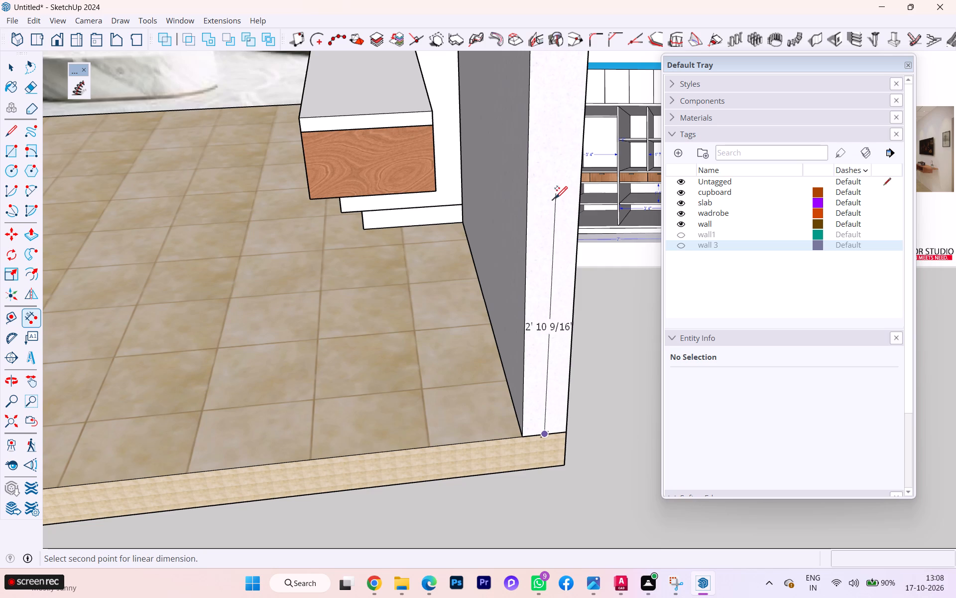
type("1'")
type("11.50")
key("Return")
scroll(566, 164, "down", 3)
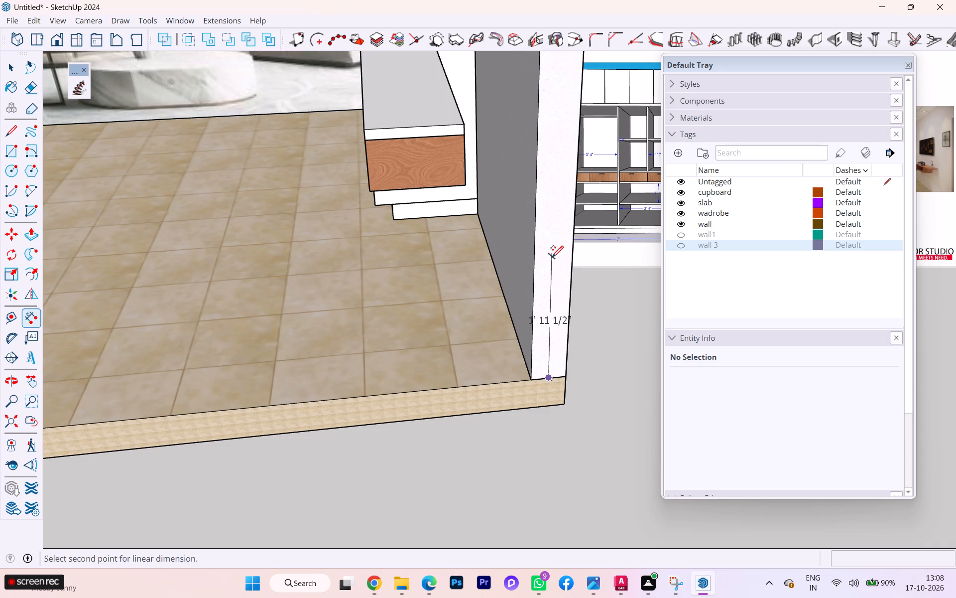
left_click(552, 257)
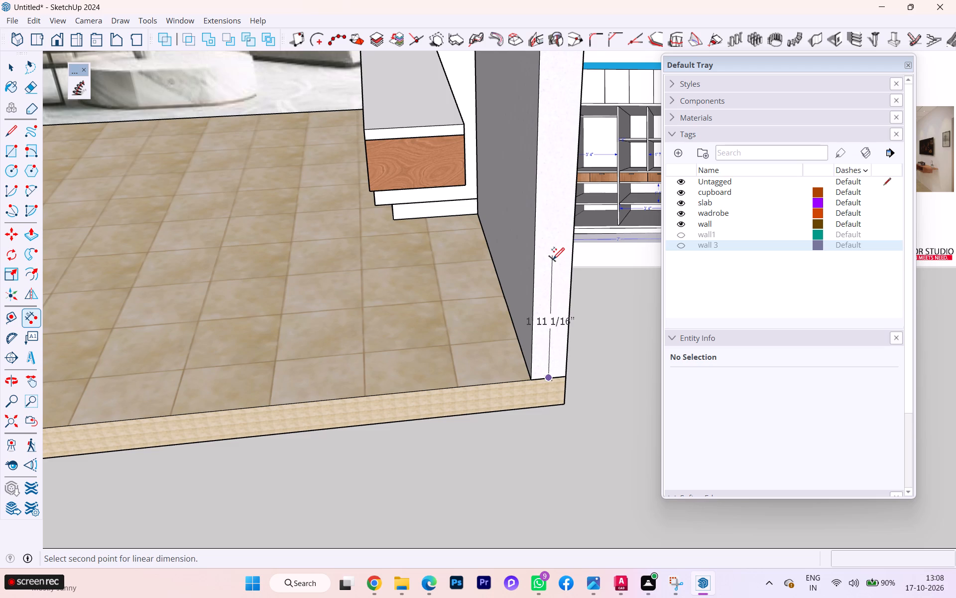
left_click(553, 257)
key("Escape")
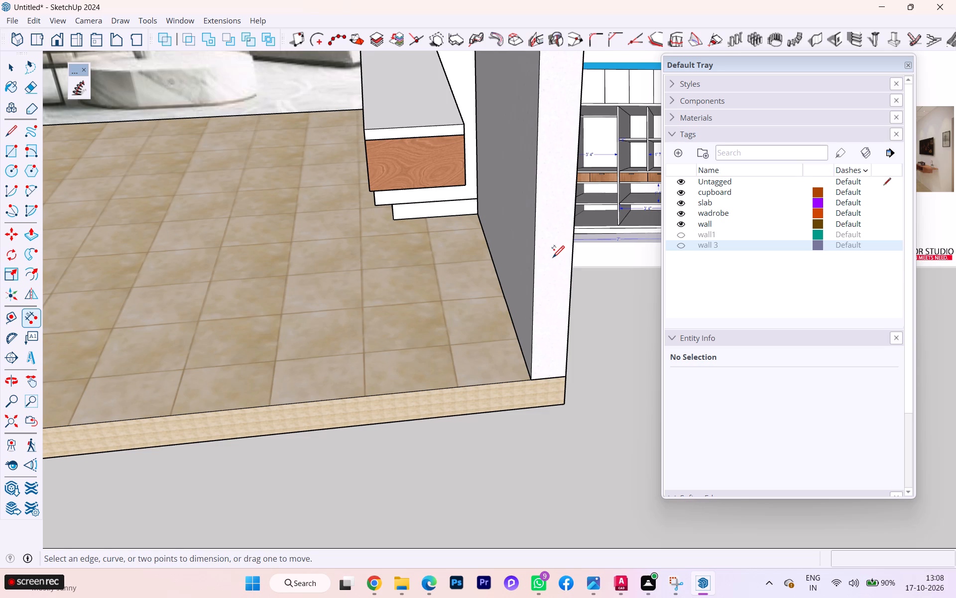
Move the Default Tray down to uncover the wardrobe reference images.
scroll(433, 199, "down", 5)
middle_click_drag(456, 184, 640, 184)
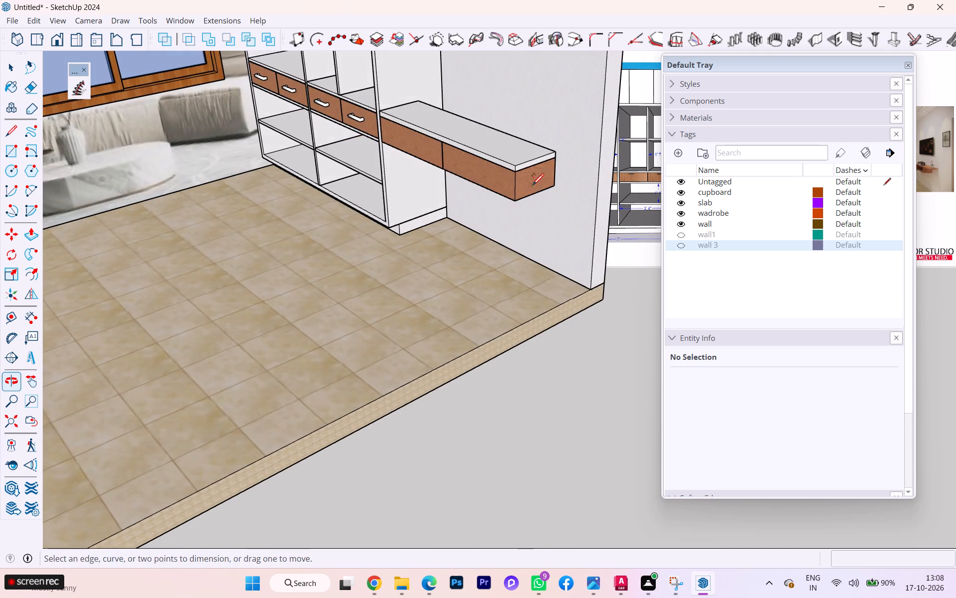
scroll(254, 208, "down", 3)
scroll(254, 209, "up", 1)
scroll(251, 222, "down", 4)
left_click_drag(776, 66, 779, 192)
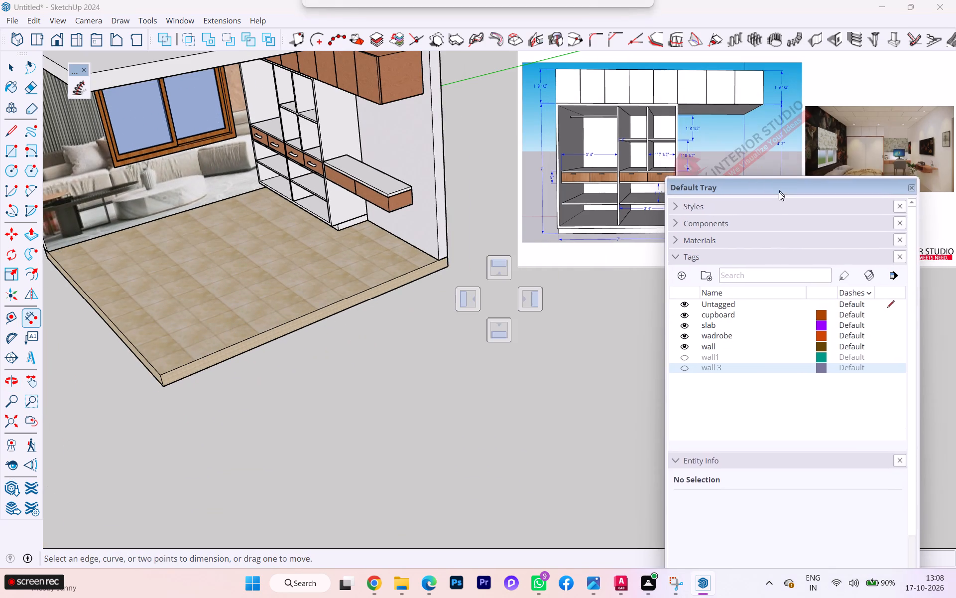
left_click_drag(779, 192, 770, 273)
Place a Tape Measure guide line 1'11.5" above the bottom edge of the wall end.
scroll(392, 152, "up", 3)
key("space")
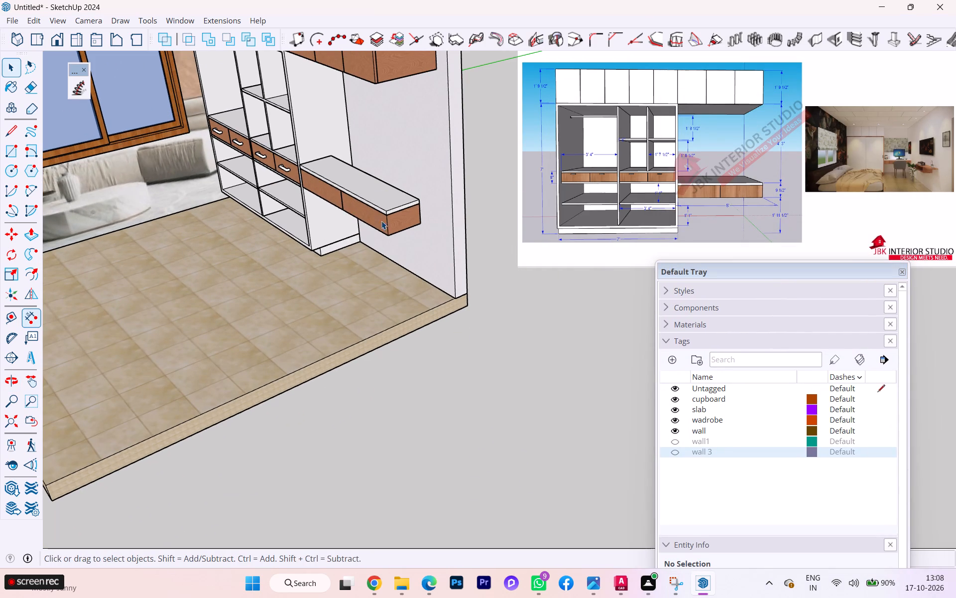
left_click(383, 218)
scroll(362, 196, "up", 3)
scroll(288, 198, "down", 2)
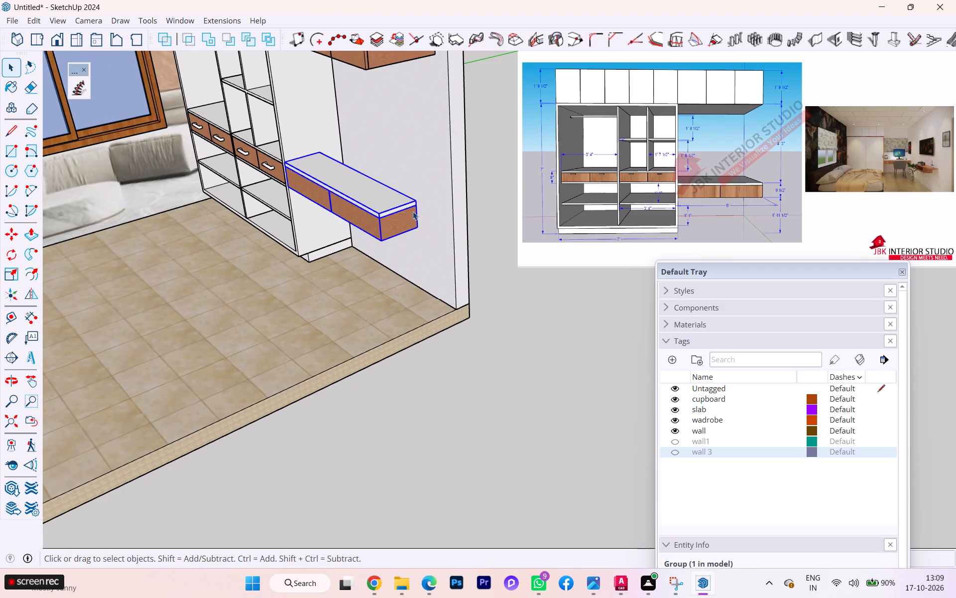
scroll(275, 156, "up", 1)
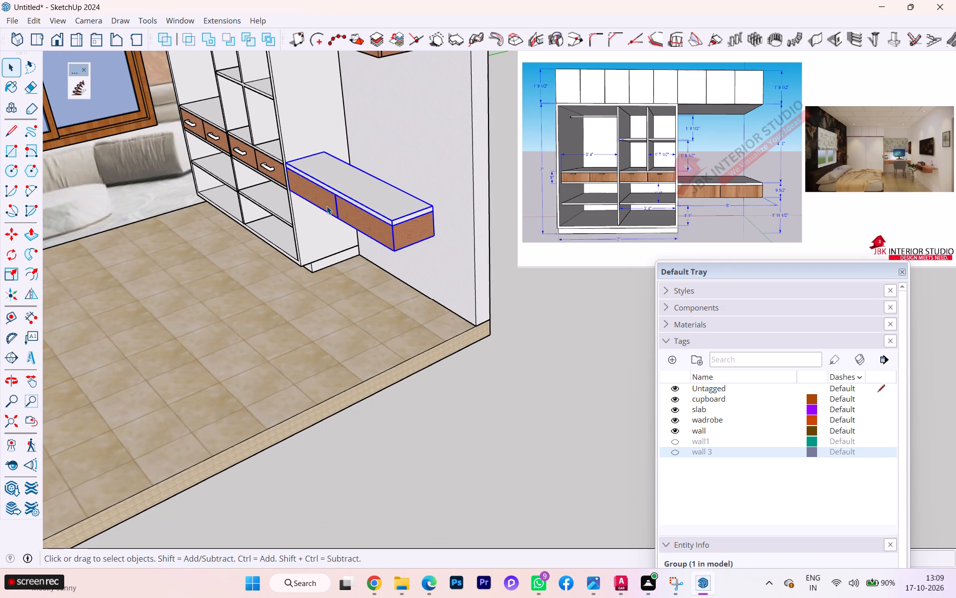
scroll(308, 211, "up", 1)
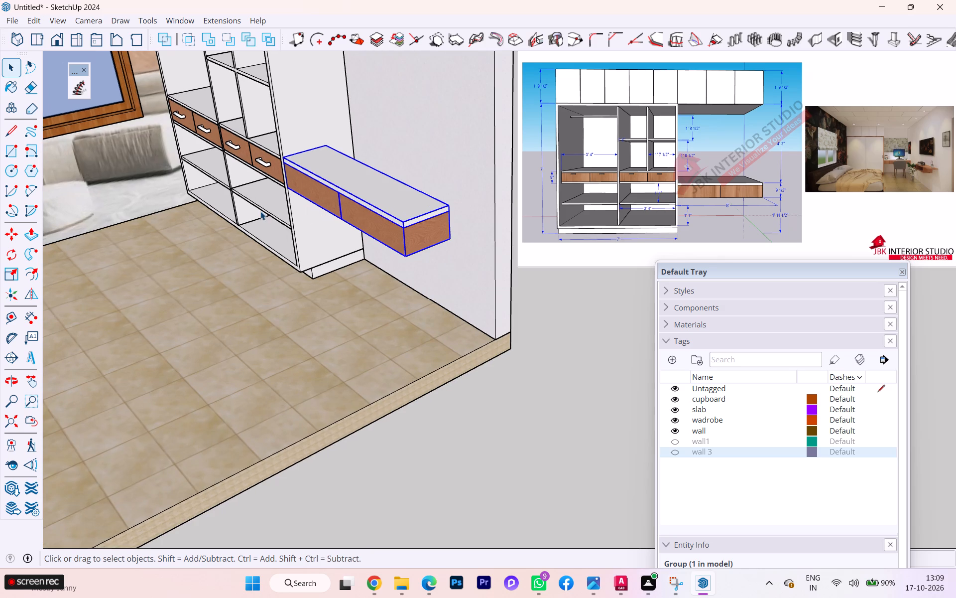
middle_click_drag(276, 214, 478, 199)
scroll(281, 214, "down", 1)
scroll(285, 257, "up", 1)
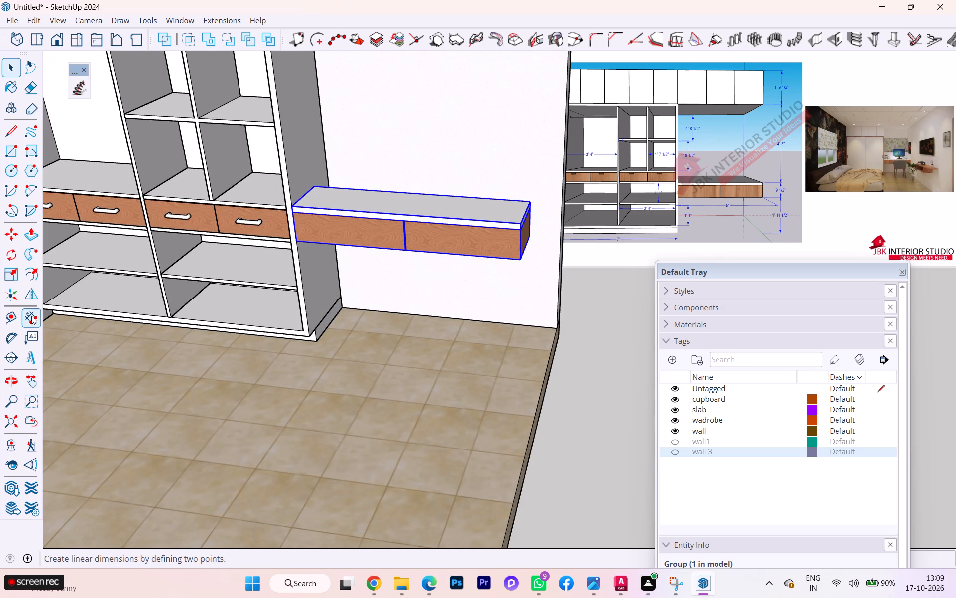
left_click(4, 317)
middle_click_drag(582, 345, 489, 360)
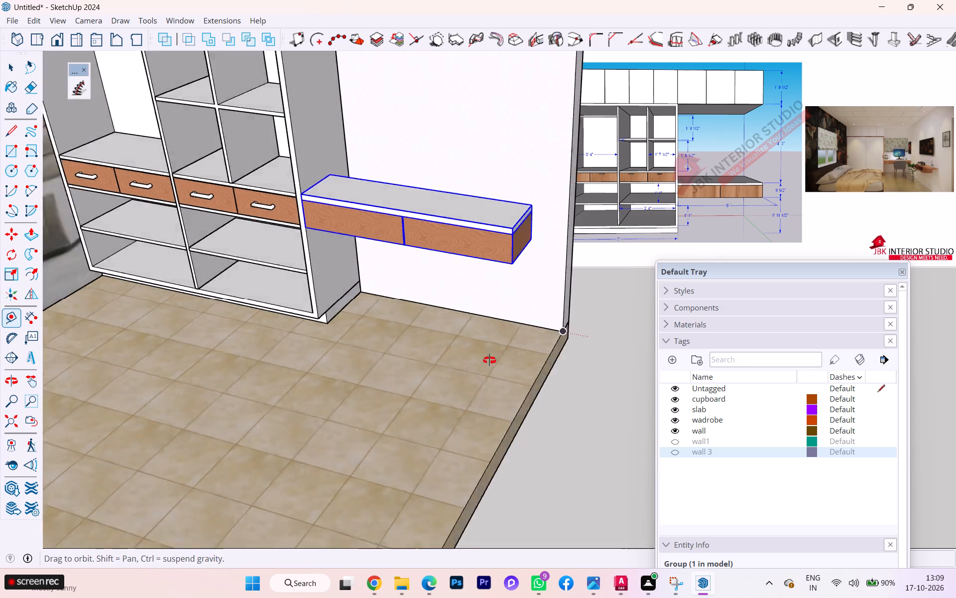
middle_click_drag(489, 360, 276, 355)
left_click(578, 360)
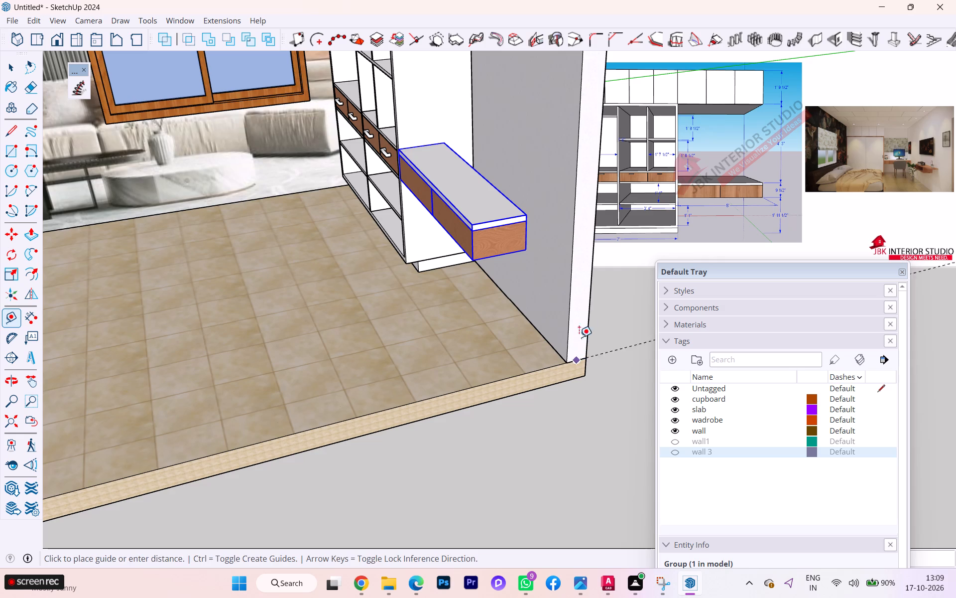
type("1'11.5")
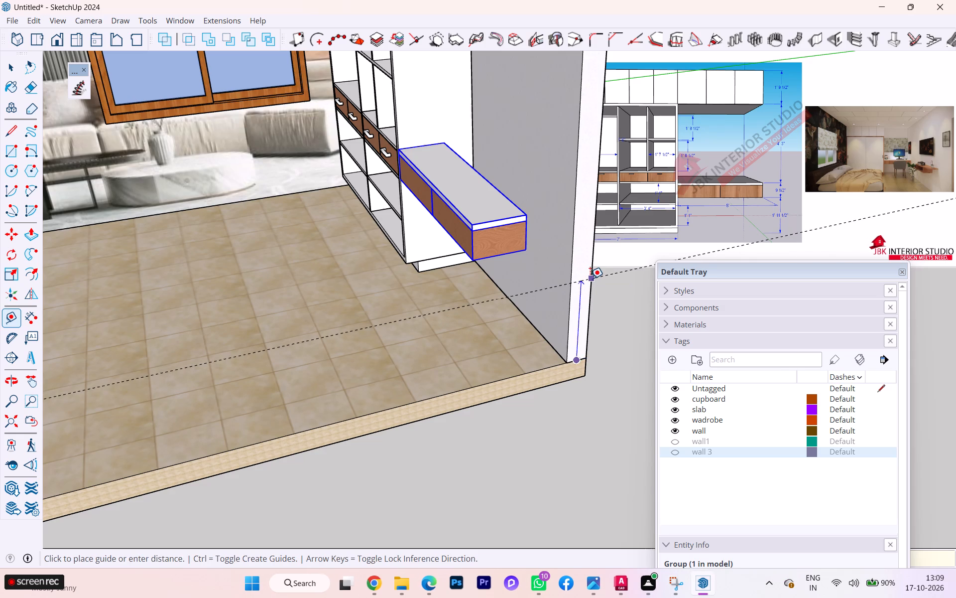
key("Return")
Move the table group vertically, constrained to the blue axis, so its lower back corner aligns with the guide line's height.
key("space")
scroll(497, 241, "up", 3)
left_click(497, 241)
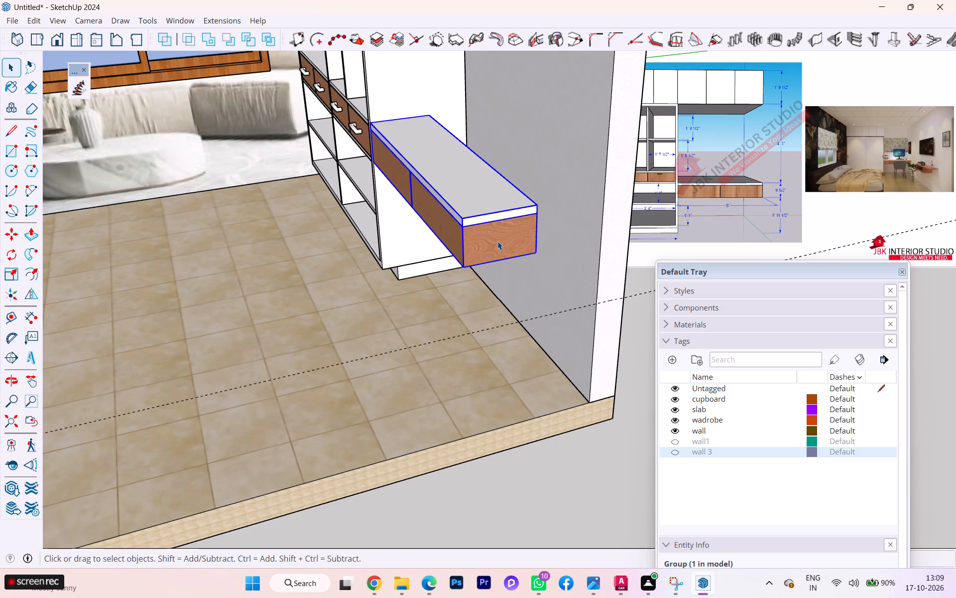
scroll(497, 241, "down", 1)
middle_click_drag(500, 241, 610, 245)
left_click(547, 231)
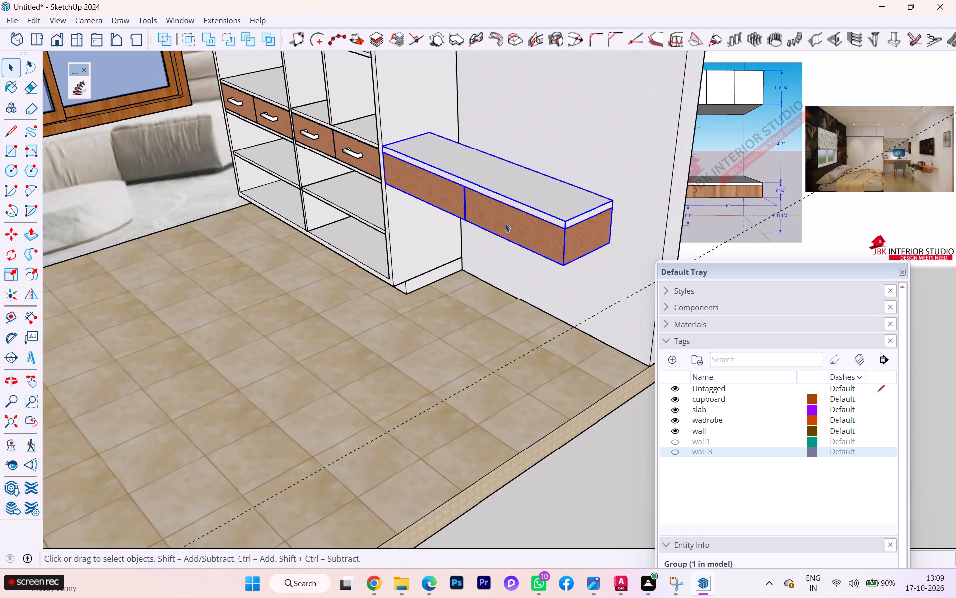
scroll(577, 215, "down", 1)
middle_click_drag(571, 219, 368, 247)
key("m")
key("Return")
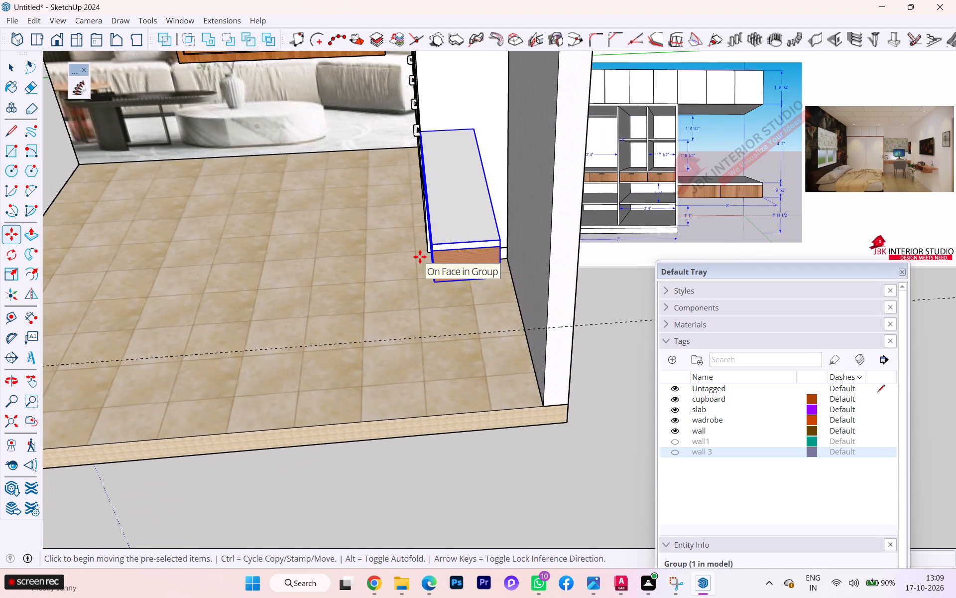
scroll(438, 257, "up", 3)
left_click(523, 279)
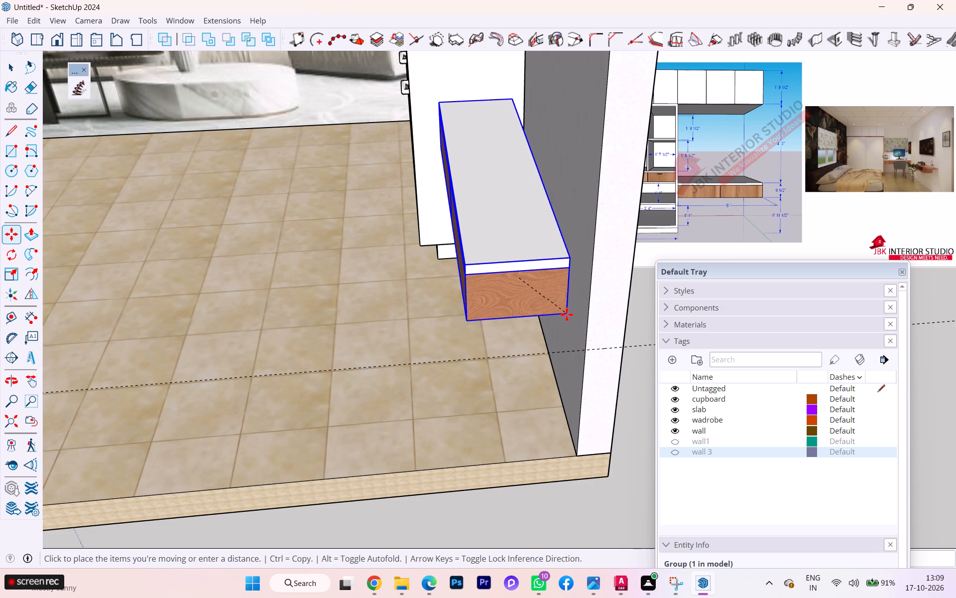
key("Up")
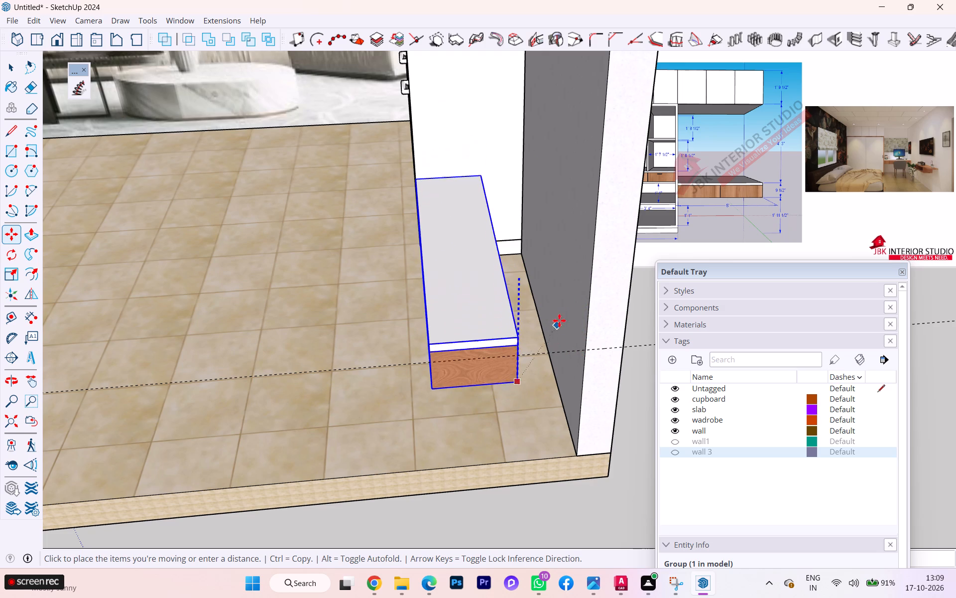
left_click(593, 346)
Move the table group horizontally along the green axis by its lower back corner until its back meets the wall.
key("Right")
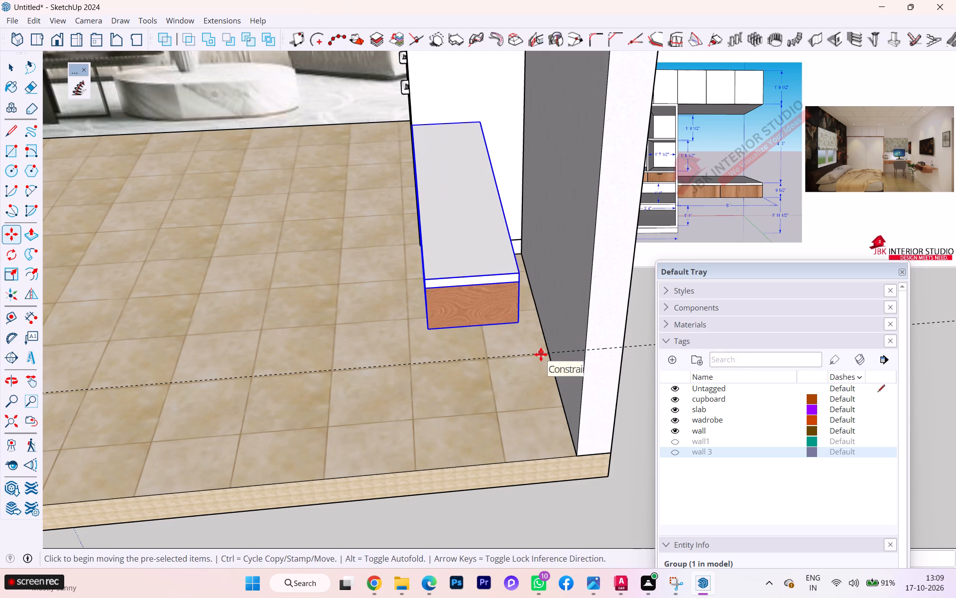
key("Left")
left_click(522, 324)
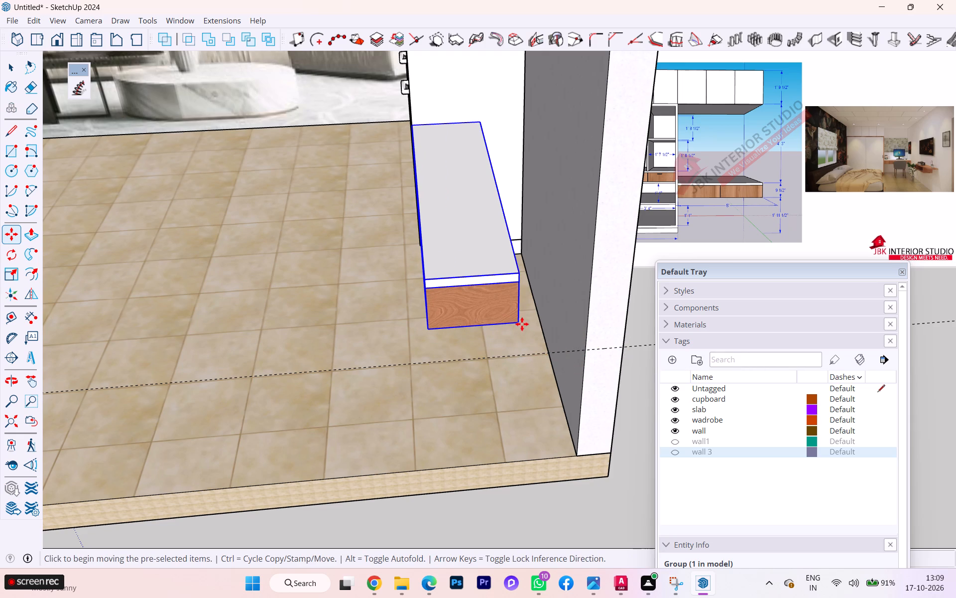
left_click(580, 351)
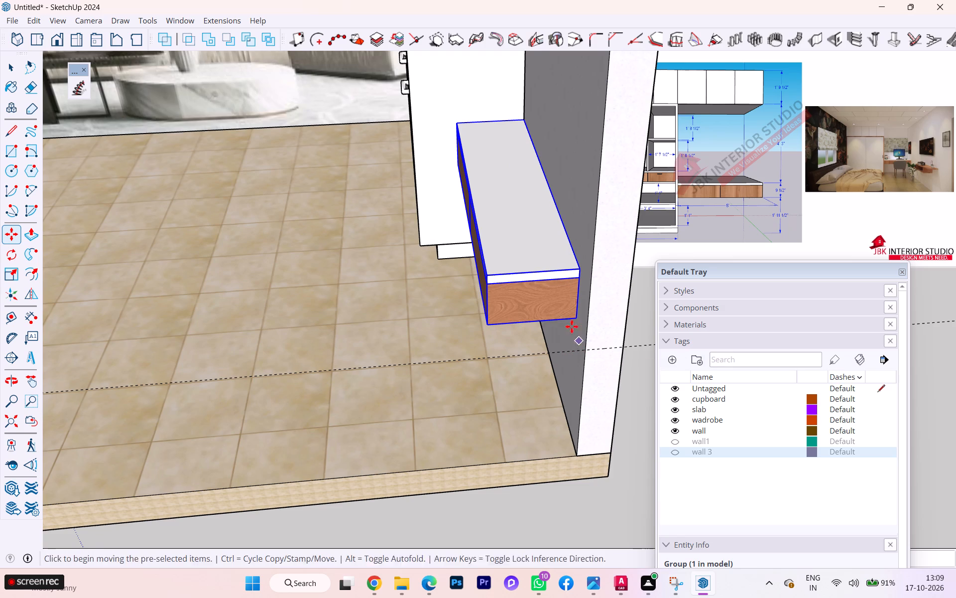
Examine the table's placement against the wardrobe's side panel and the wall from several angles.
scroll(543, 317, "down", 1)
middle_click_drag(534, 317, 782, 283)
scroll(428, 242, "down", 3)
scroll(587, 276, "down", 2)
scroll(395, 267, "down", 1)
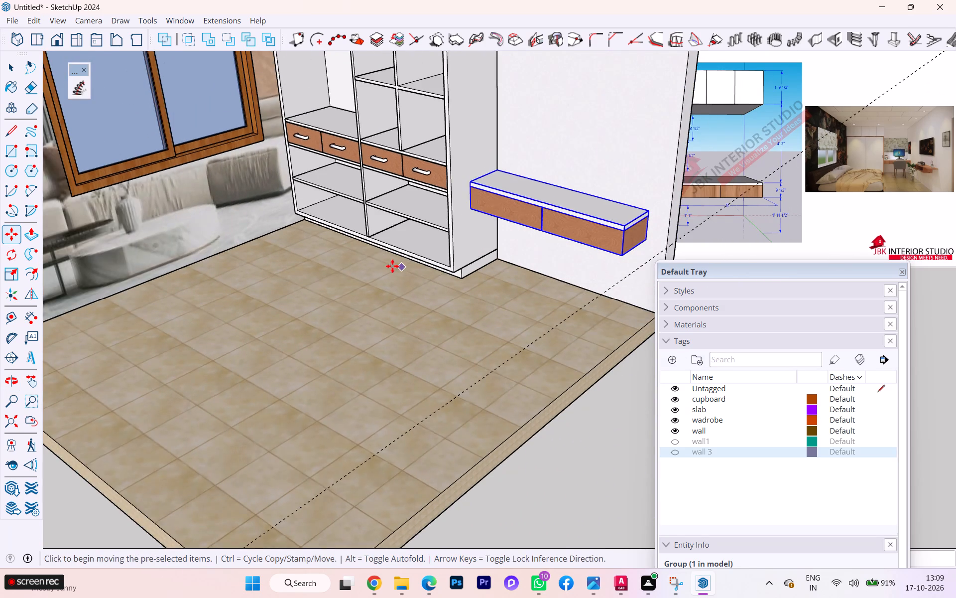
scroll(392, 266, "down", 1)
key("space")
scroll(539, 269, "up", 1)
scroll(386, 245, "down", 1)
middle_click_drag(382, 236, 553, 191)
scroll(474, 212, "up", 8)
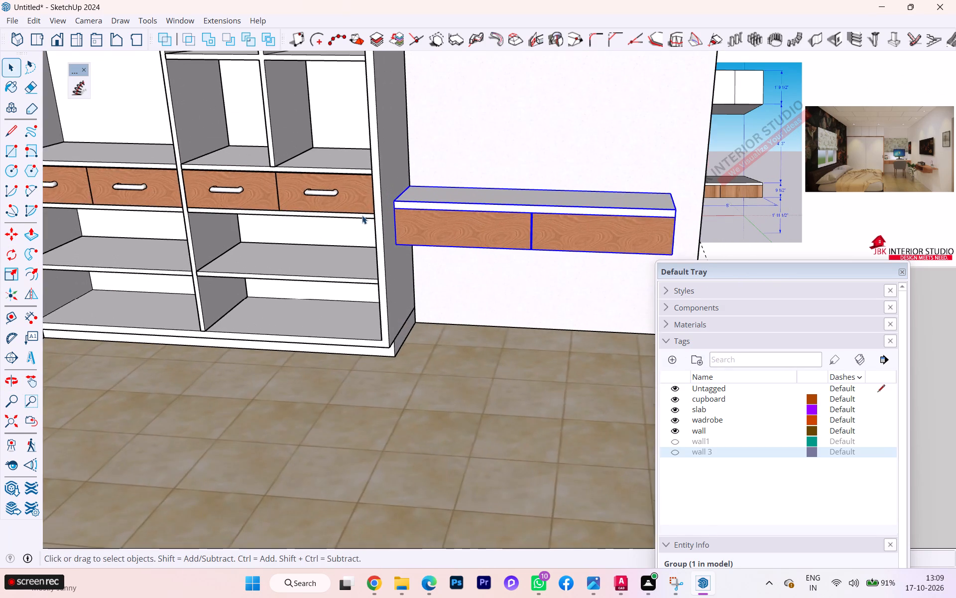
scroll(424, 214, "up", 3)
scroll(339, 227, "down", 5)
scroll(358, 239, "up", 1)
scroll(358, 239, "down", 2)
middle_click_drag(531, 263, 611, 262)
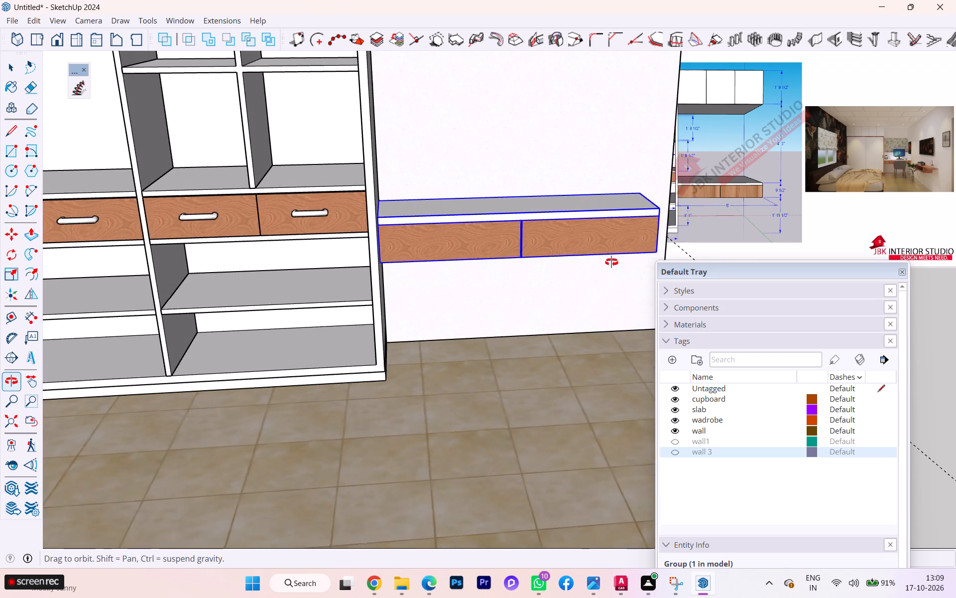
middle_click_drag(611, 262, 580, 256)
scroll(364, 247, "down", 5)
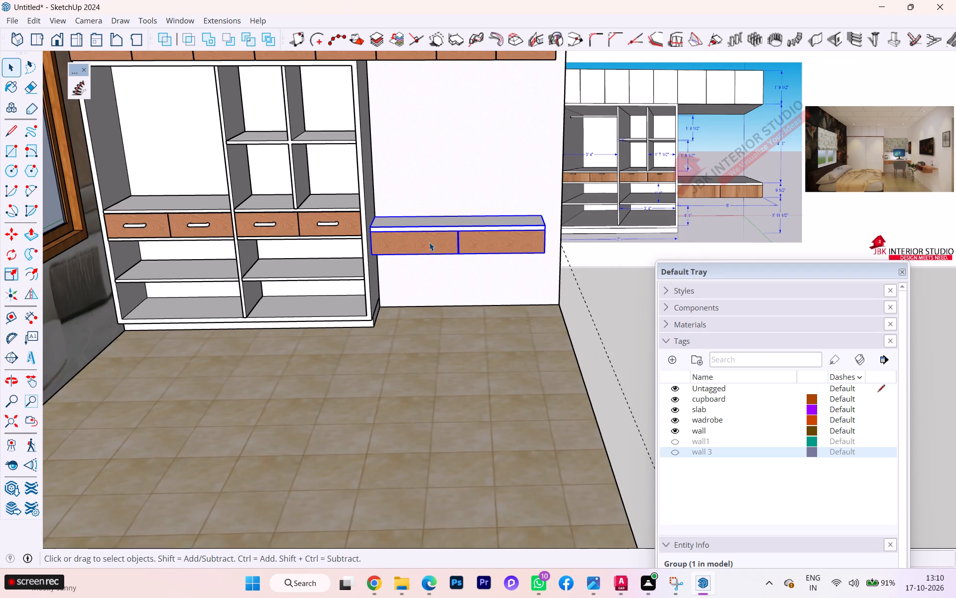
scroll(479, 243, "up", 2)
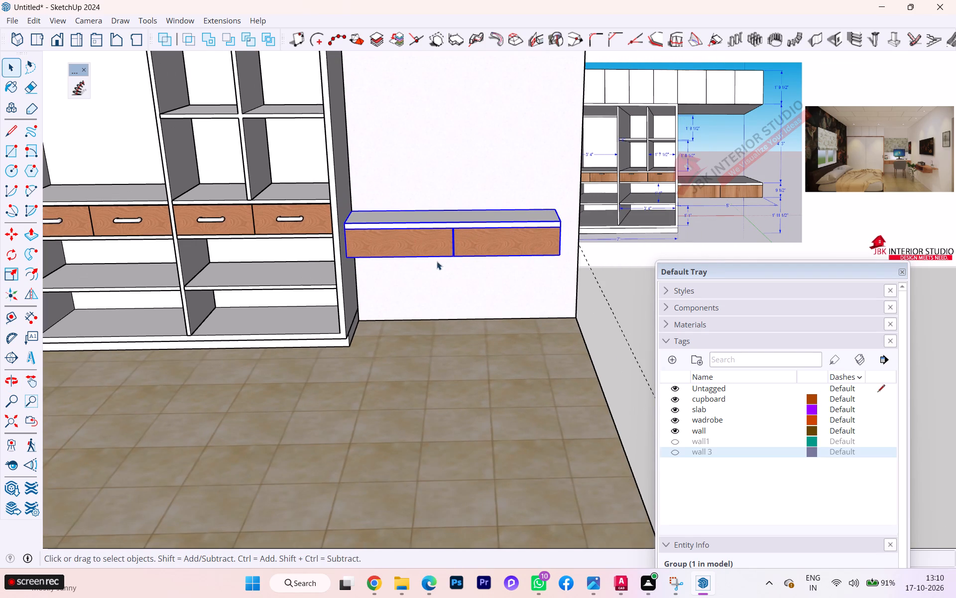
scroll(405, 266, "up", 3)
scroll(397, 265, "down", 2)
middle_click_drag(377, 268, 164, 293)
scroll(487, 250, "up", 1)
scroll(357, 239, "down", 1)
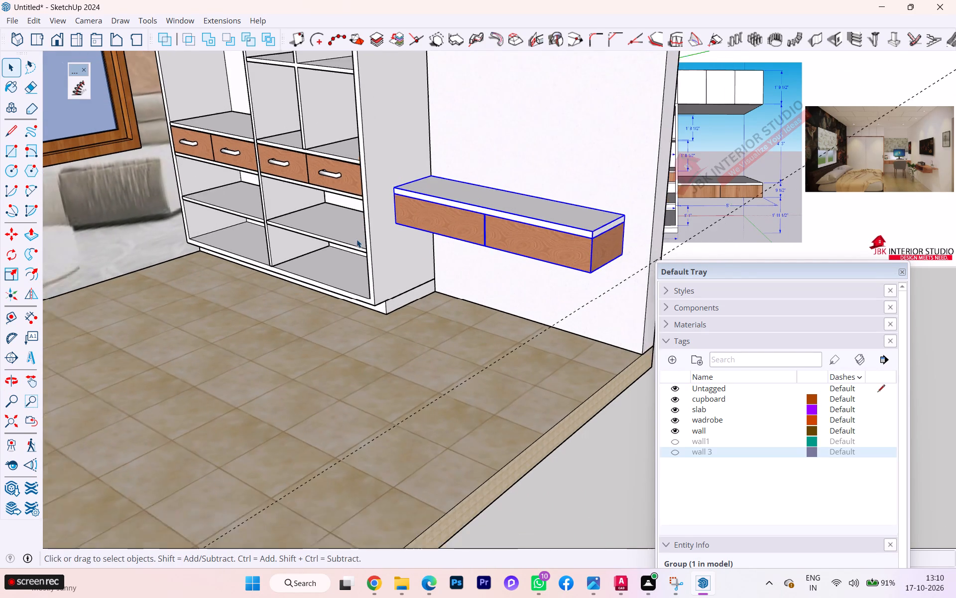
scroll(357, 239, "down", 2)
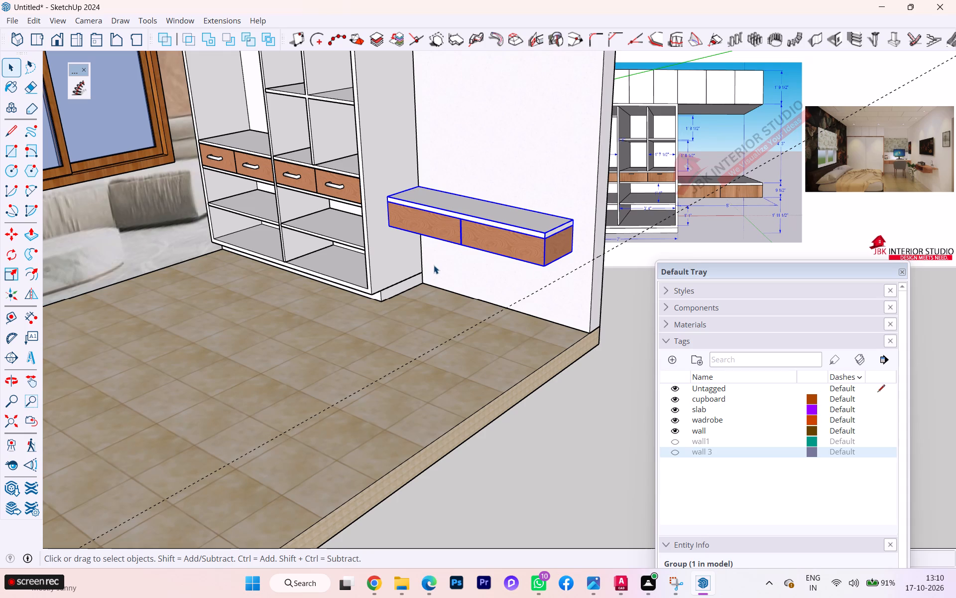
scroll(457, 241, "up", 4)
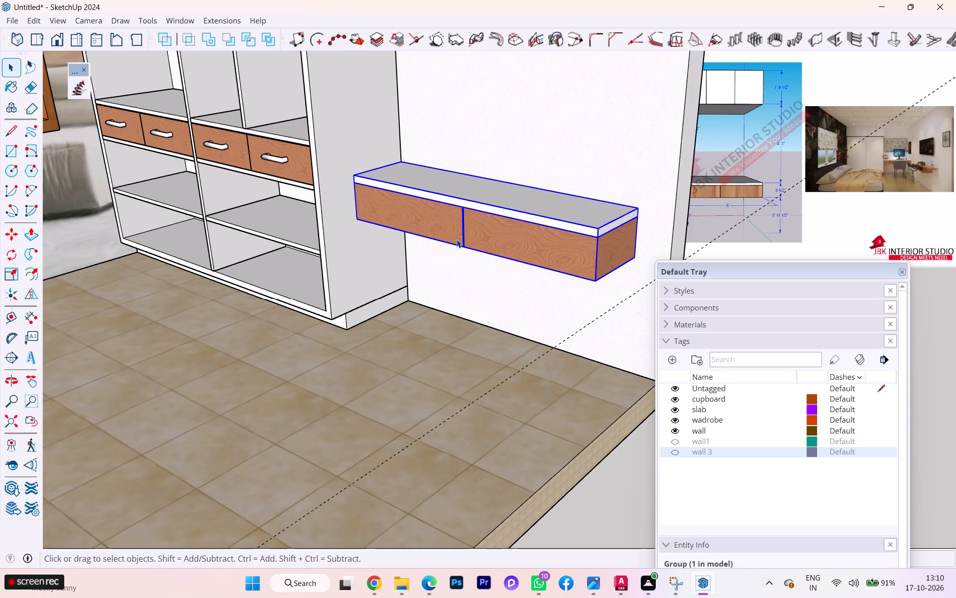
scroll(434, 233, "up", 2)
scroll(430, 231, "down", 2)
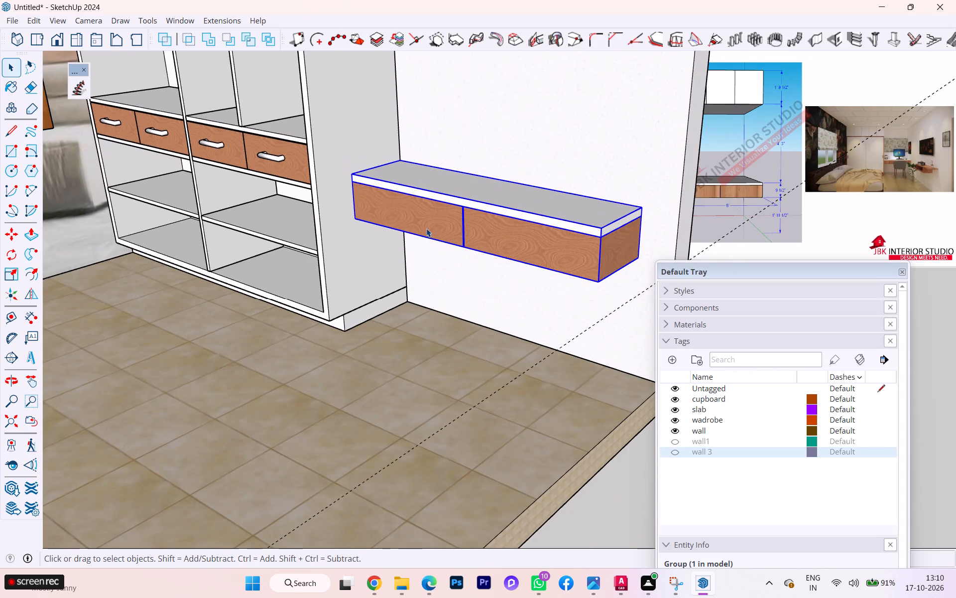
Open the table group and scale the drawer beside the wardrobe along its depth, extending its front beyond the tabletop.
scroll(405, 232, "down", 4)
scroll(347, 235, "down", 1)
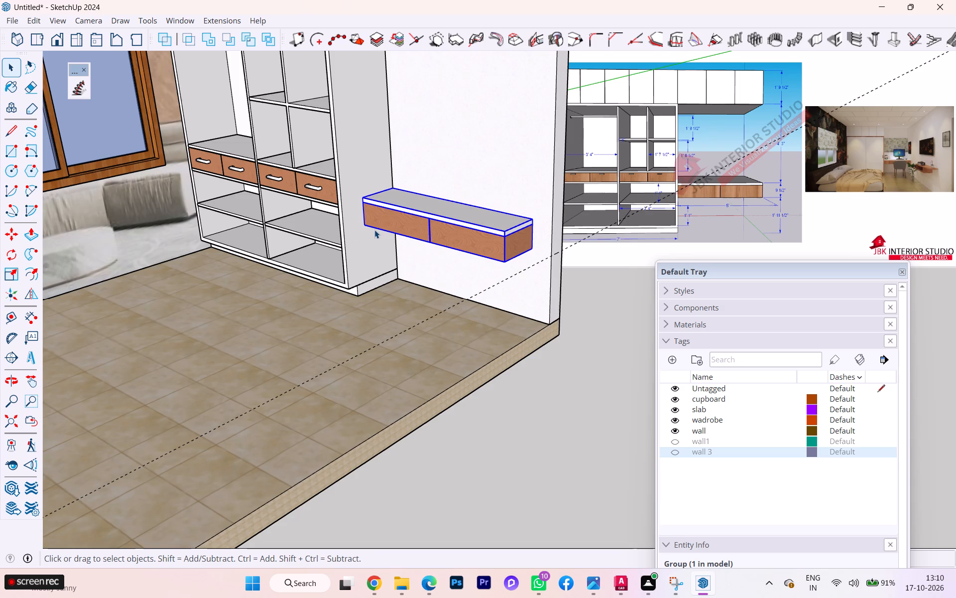
scroll(377, 228, "up", 4)
left_click(388, 217)
double_click(388, 217)
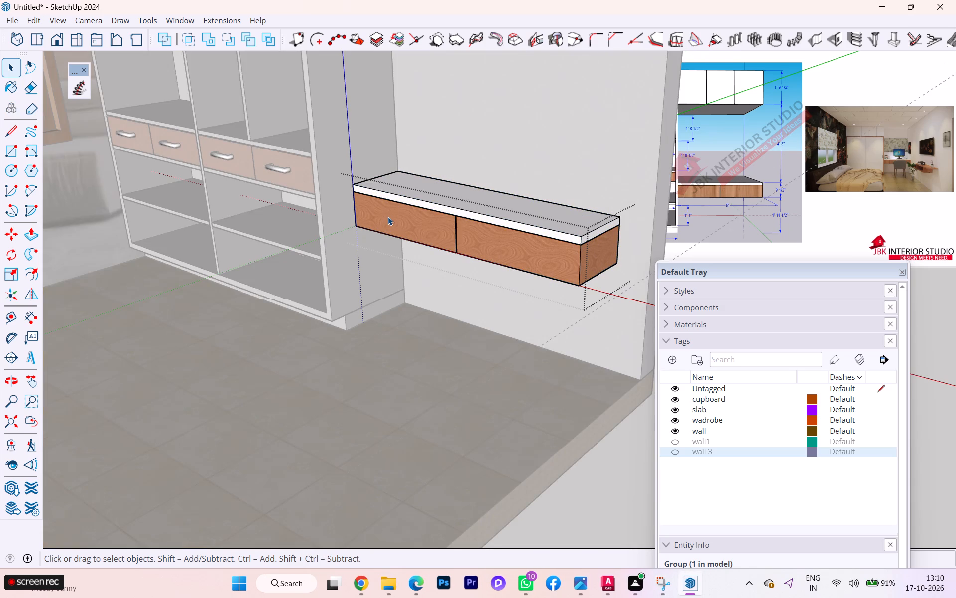
scroll(388, 217, "up", 1)
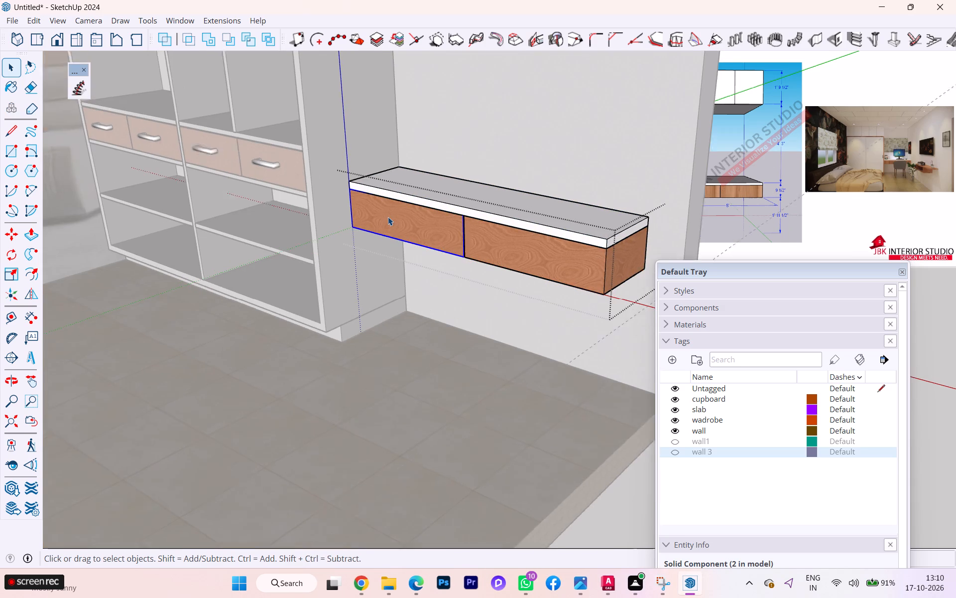
scroll(388, 217, "up", 1)
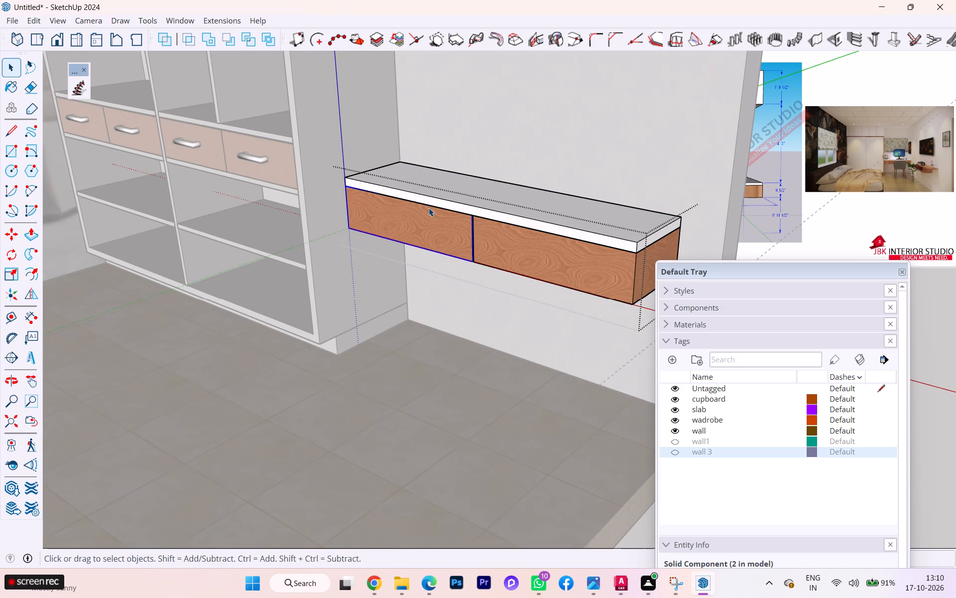
key("s")
key("Return")
left_click(406, 223)
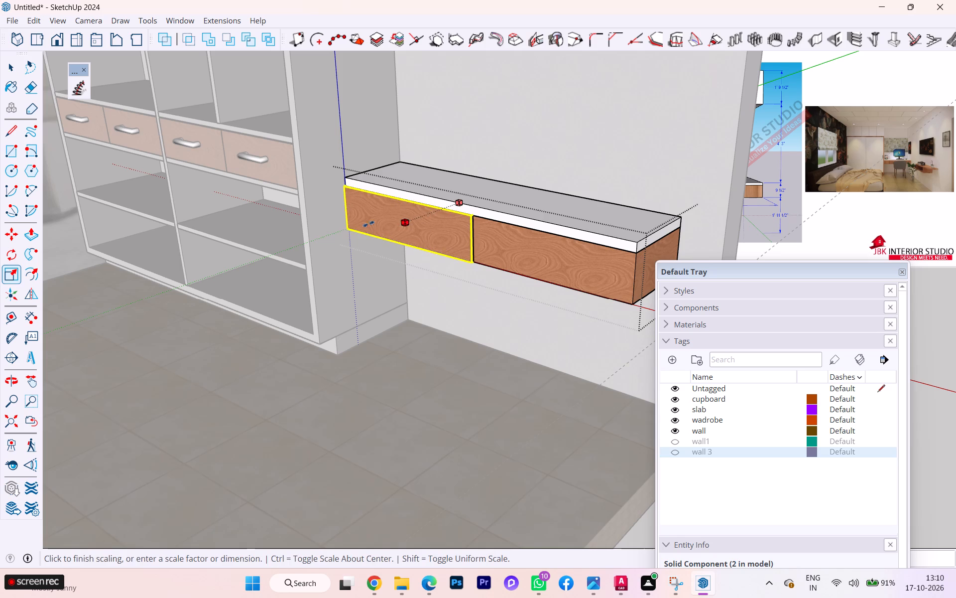
left_click(302, 185)
key("space")
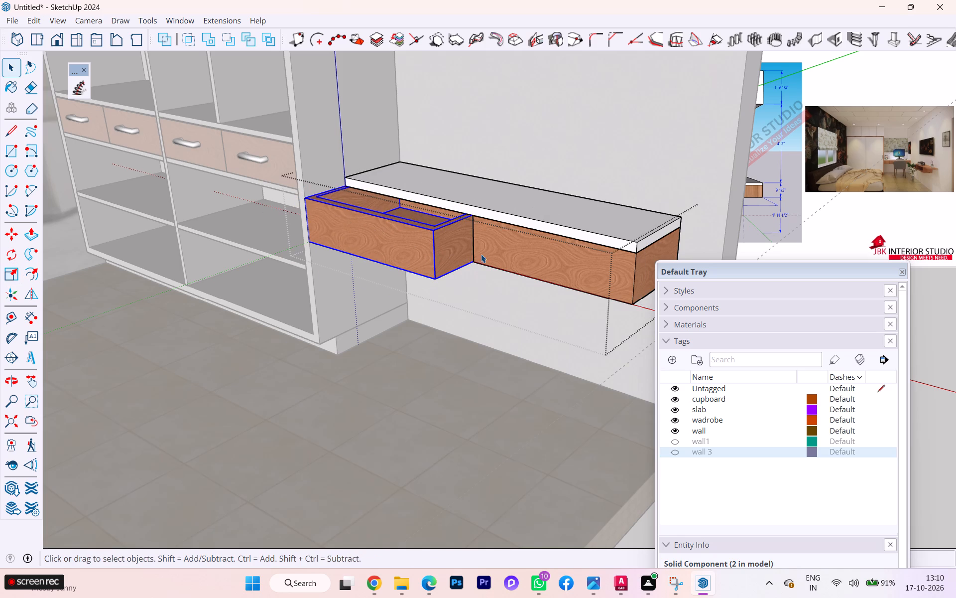
Scale the table's other drawer forward along its depth so its front lines up with the drawer beside the wardrobe.
left_click(512, 245)
double_click(512, 245)
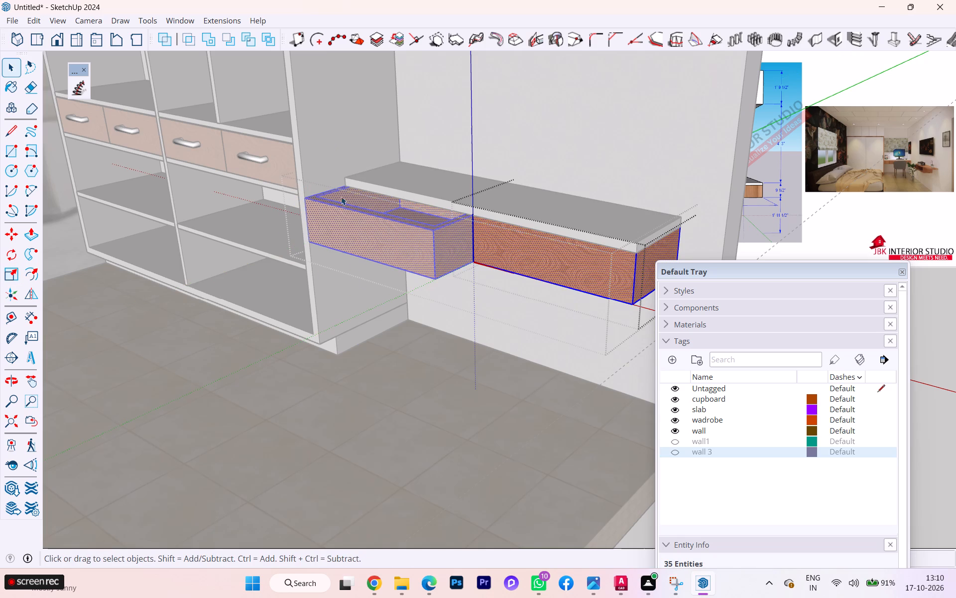
left_click(638, 536)
left_click(552, 270)
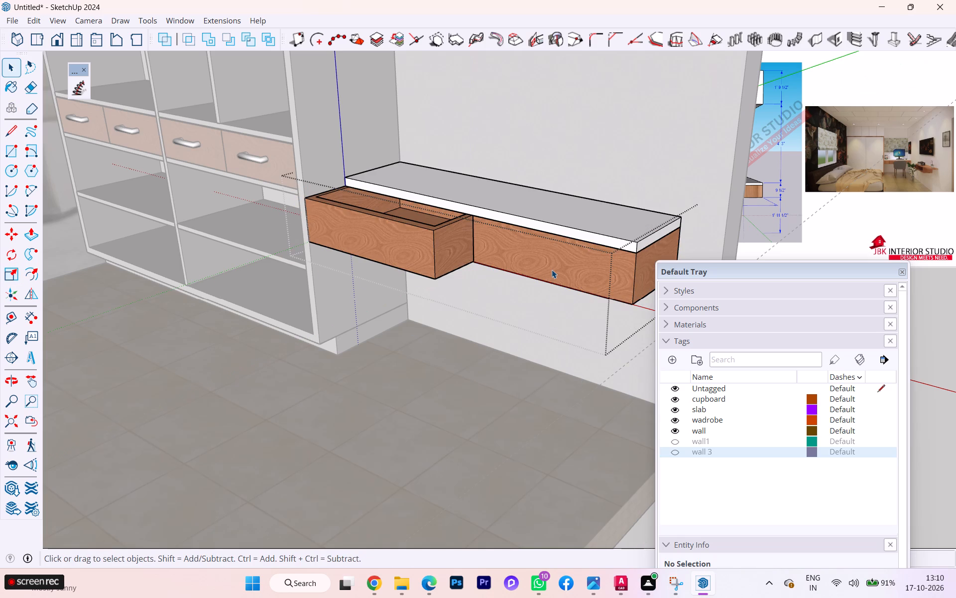
key("s")
left_click(548, 257)
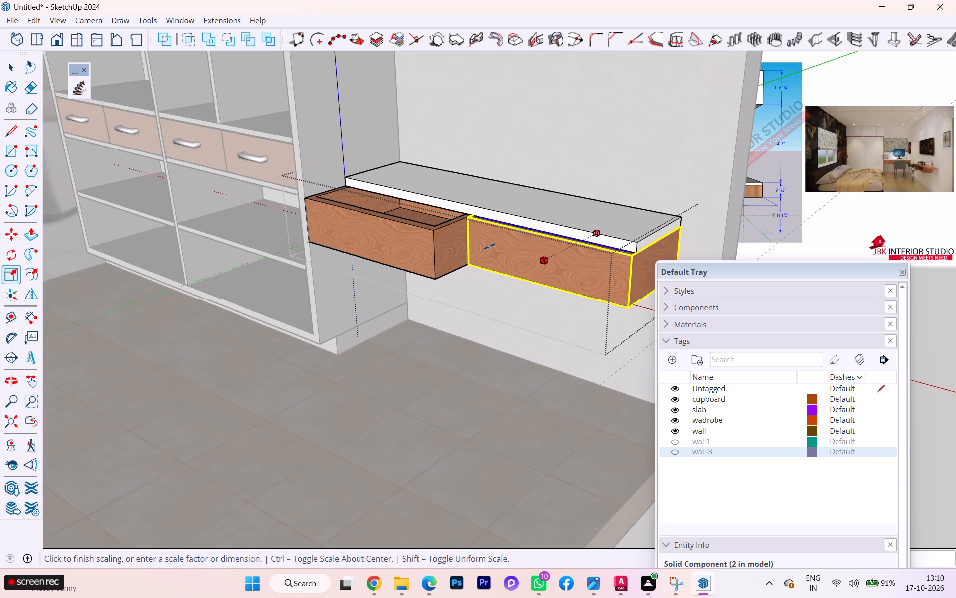
left_click(408, 223)
key("space")
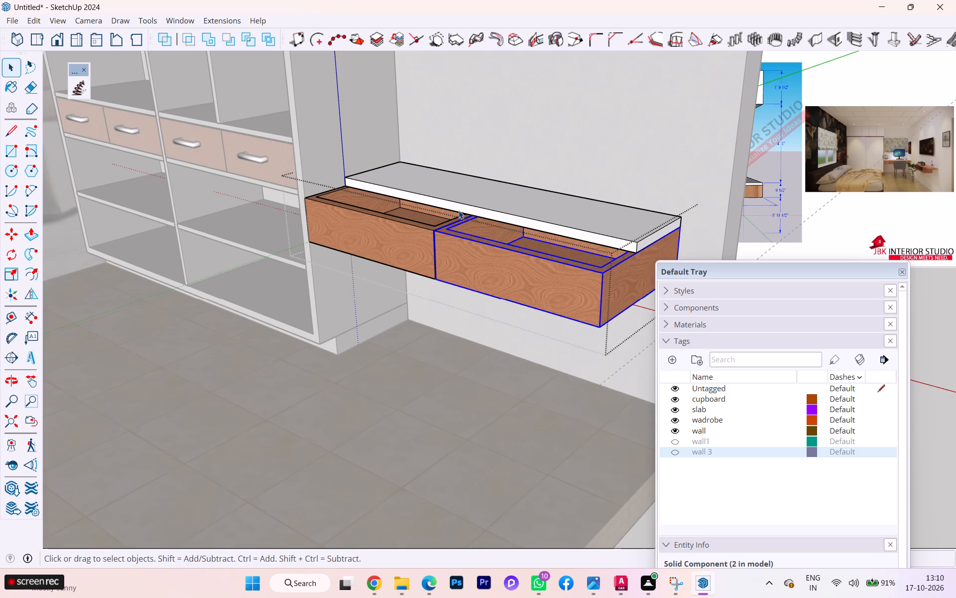
Scale the tabletop forward along its depth to meet the lengthened drawer fronts, and close the table group.
left_click(464, 208)
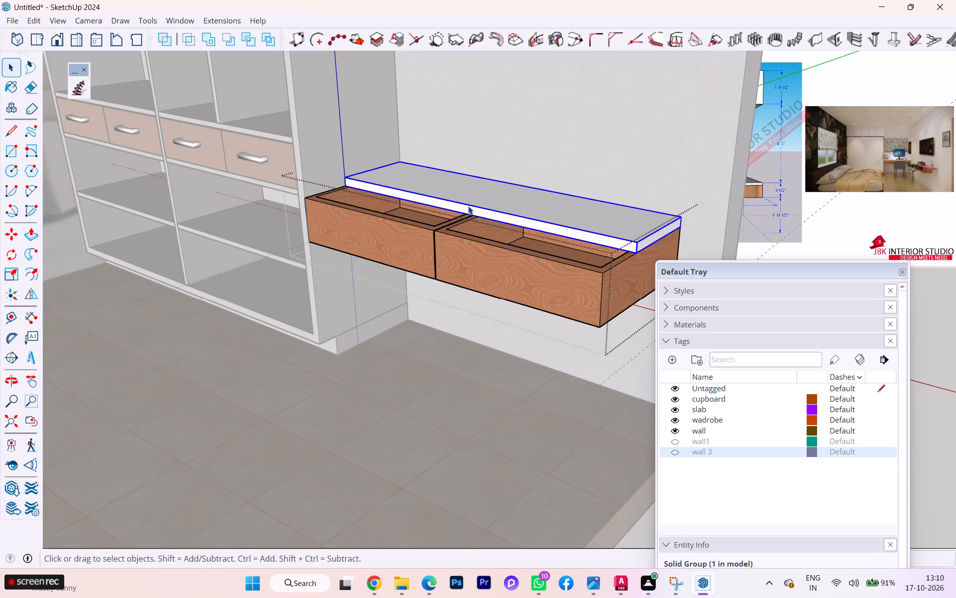
key("s")
scroll(471, 212, "up", 3)
left_click(471, 212)
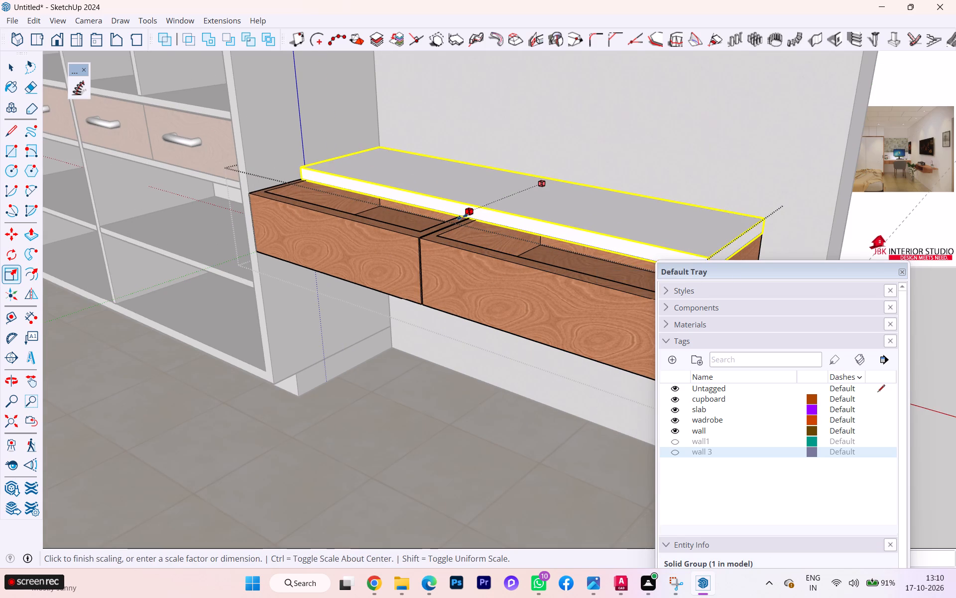
left_click(406, 305)
key("space")
scroll(322, 236, "down", 1)
scroll(322, 236, "up", 3)
scroll(321, 236, "down", 1)
scroll(442, 298, "down", 1)
scroll(442, 298, "up", 2)
scroll(442, 298, "down", 4)
scroll(289, 238, "up", 1)
scroll(289, 238, "down", 1)
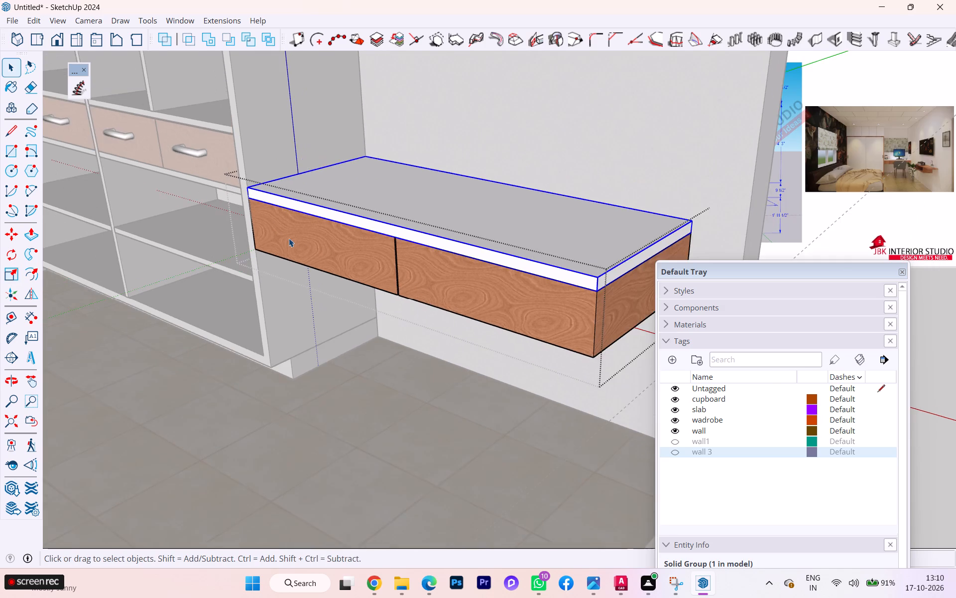
scroll(289, 238, "down", 1)
scroll(461, 306, "down", 1)
scroll(455, 303, "up", 1)
scroll(455, 302, "down", 1)
scroll(455, 302, "up", 1)
scroll(455, 302, "down", 4)
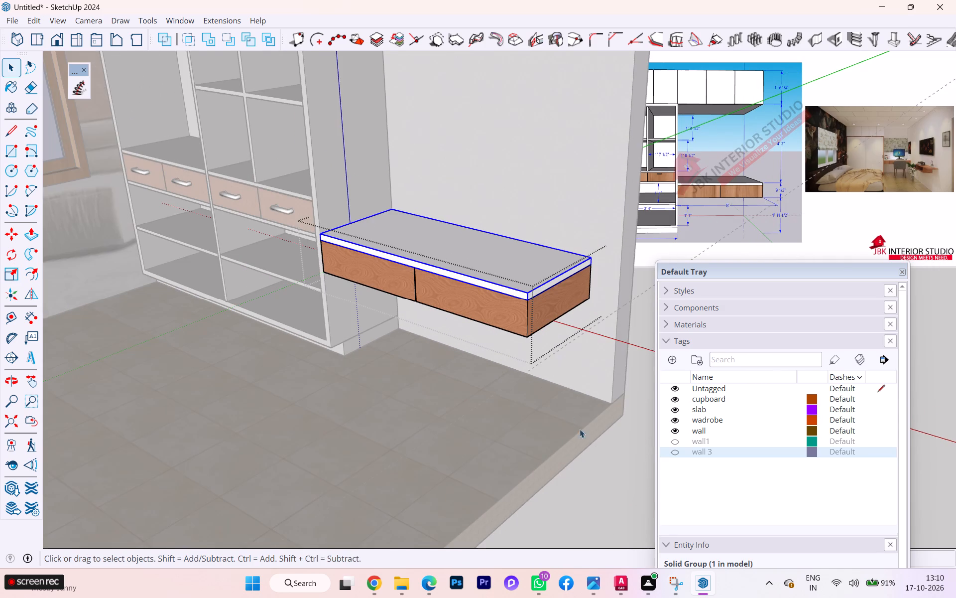
left_click(609, 468)
Examine the deepened table's proportions against the wardrobe, overhead cabinet and wall from several angles.
scroll(440, 324, "down", 7)
middle_click_drag(453, 327, 601, 316)
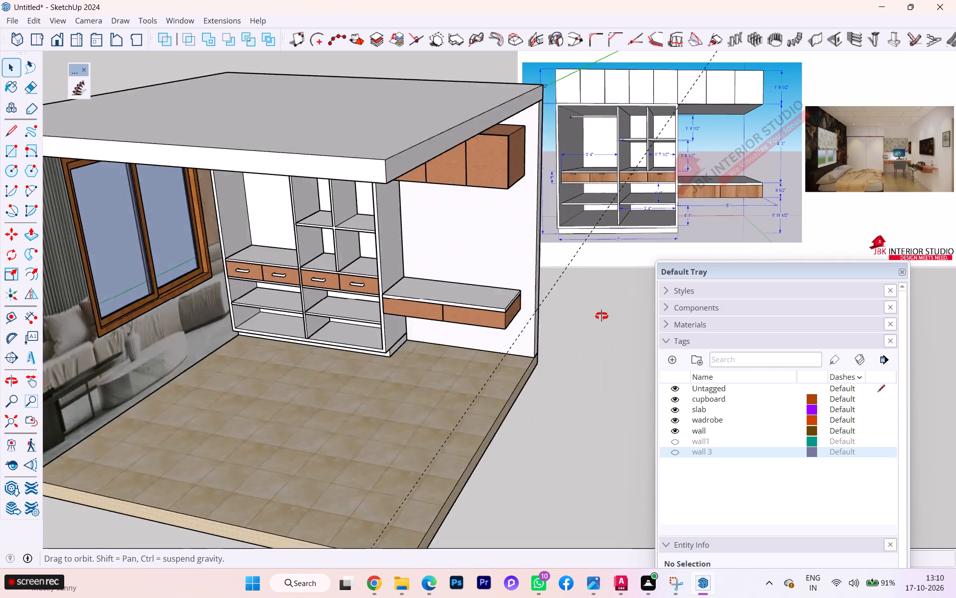
middle_click_drag(601, 316, 612, 315)
scroll(543, 313, "up", 3)
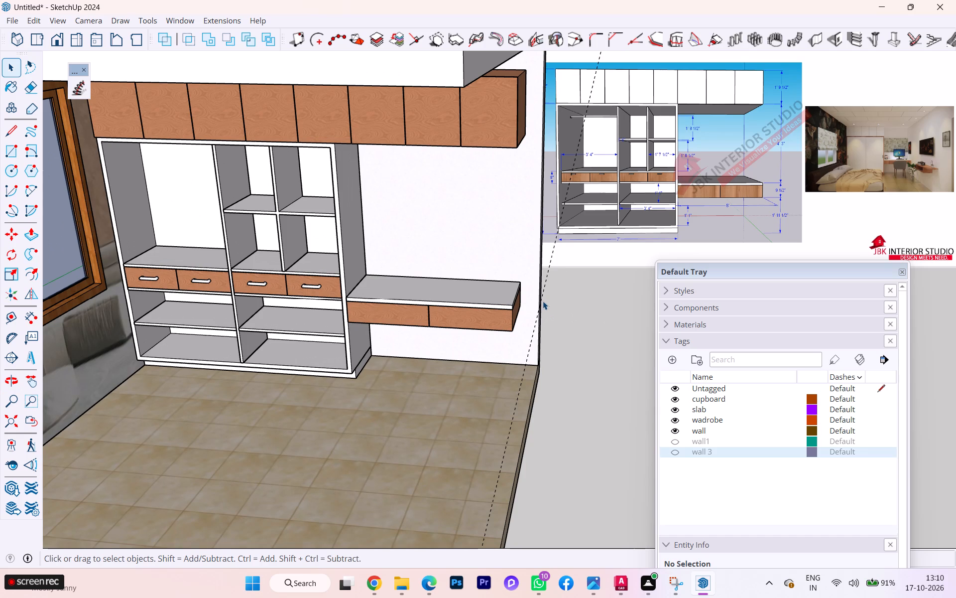
scroll(485, 306, "down", 5)
scroll(468, 310, "up", 1)
scroll(469, 310, "down", 1)
scroll(469, 310, "up", 2)
scroll(469, 310, "down", 2)
scroll(469, 310, "up", 4)
scroll(495, 320, "down", 2)
scroll(495, 320, "up", 1)
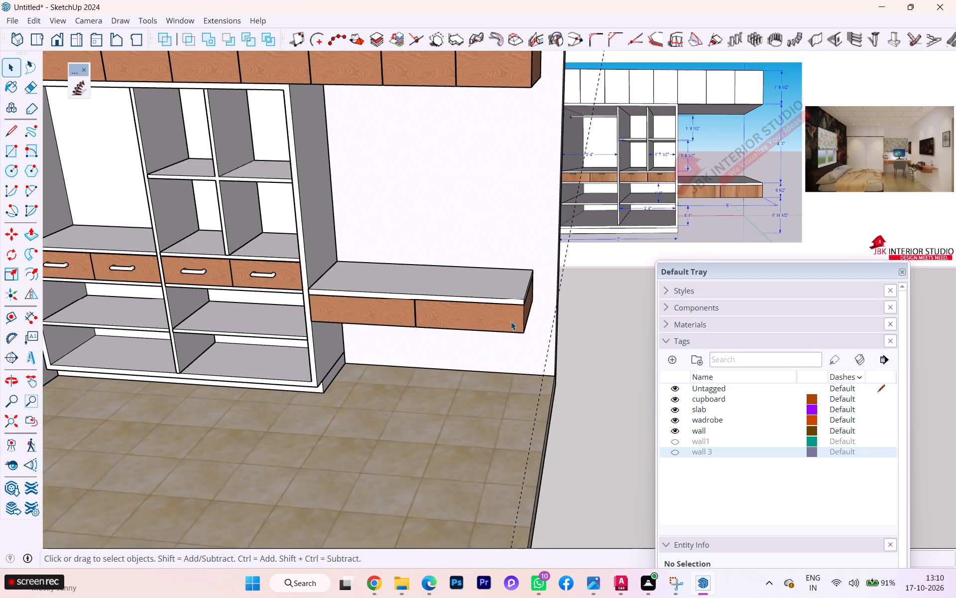
middle_click_drag(538, 330, 481, 266)
scroll(538, 335, "up", 4)
scroll(506, 300, "up", 5)
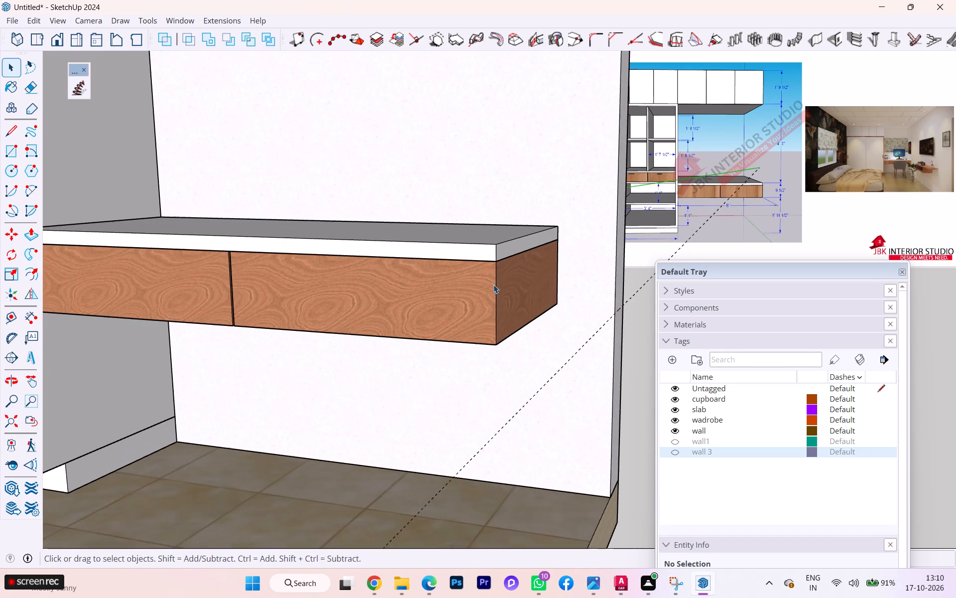
scroll(282, 290, "down", 1)
scroll(280, 290, "up", 6)
scroll(226, 294, "down", 2)
scroll(221, 300, "up", 1)
scroll(303, 310, "down", 2)
scroll(335, 320, "up", 1)
scroll(336, 321, "down", 2)
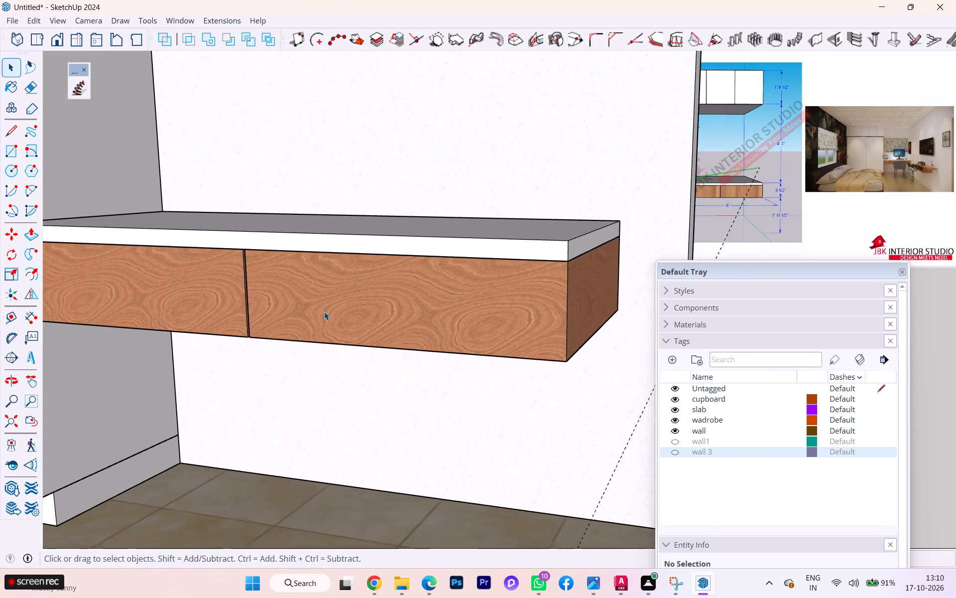
scroll(324, 311, "up", 1)
scroll(324, 311, "down", 7)
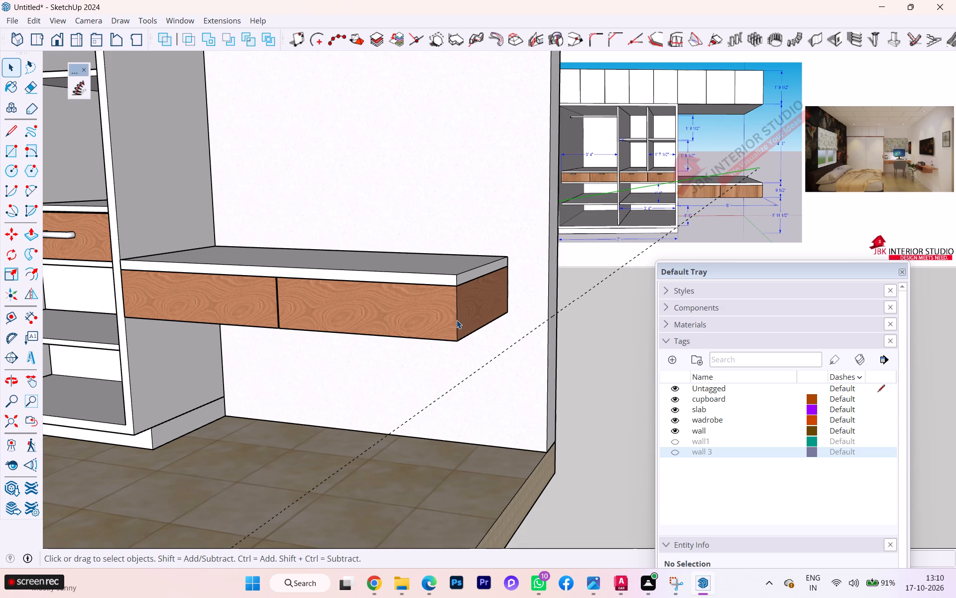
scroll(457, 324, "down", 1)
middle_click_drag(457, 326, 204, 386)
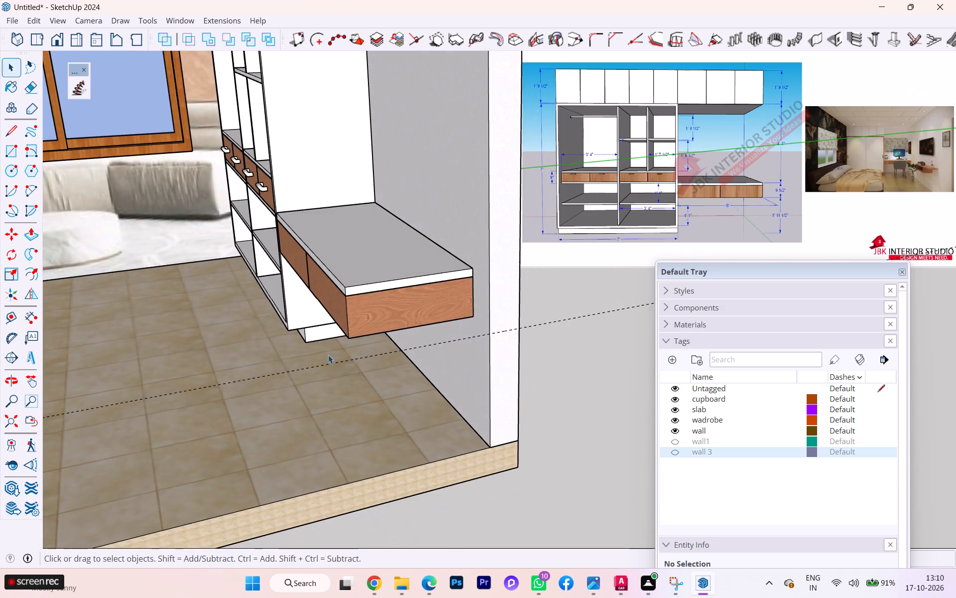
scroll(399, 348, "down", 1)
middle_click_drag(399, 348, 593, 417)
scroll(367, 347, "down", 4)
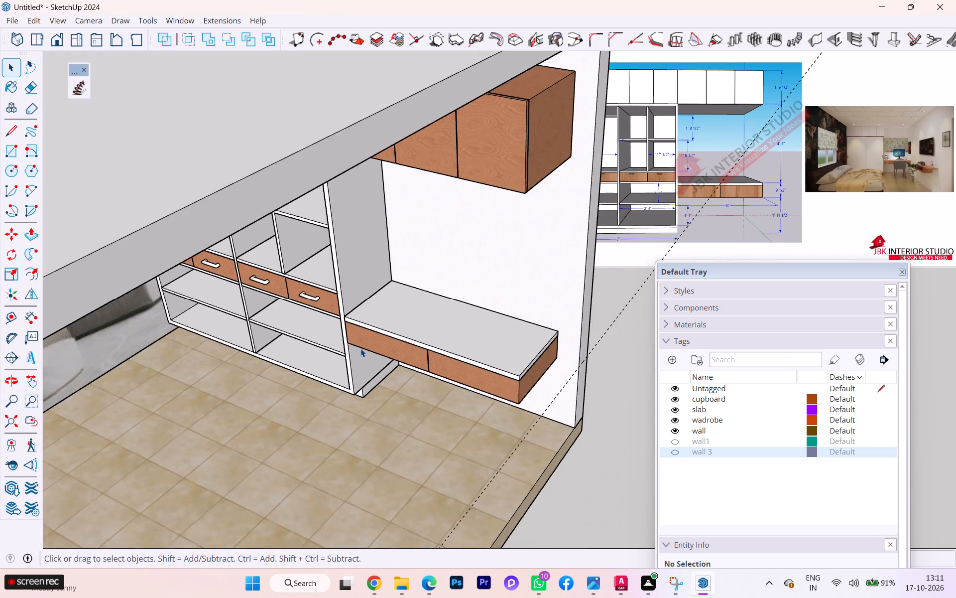
scroll(360, 348, "down", 5)
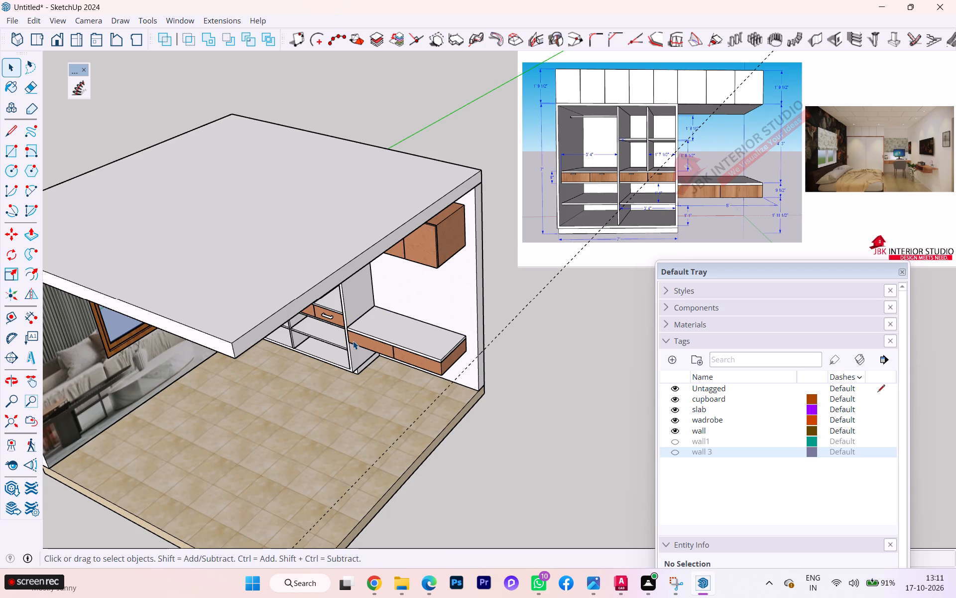
Scale the table group lengthwise along the red axis so its free end stops slightly short of the wall's outer edge.
key("s")
left_click(454, 360)
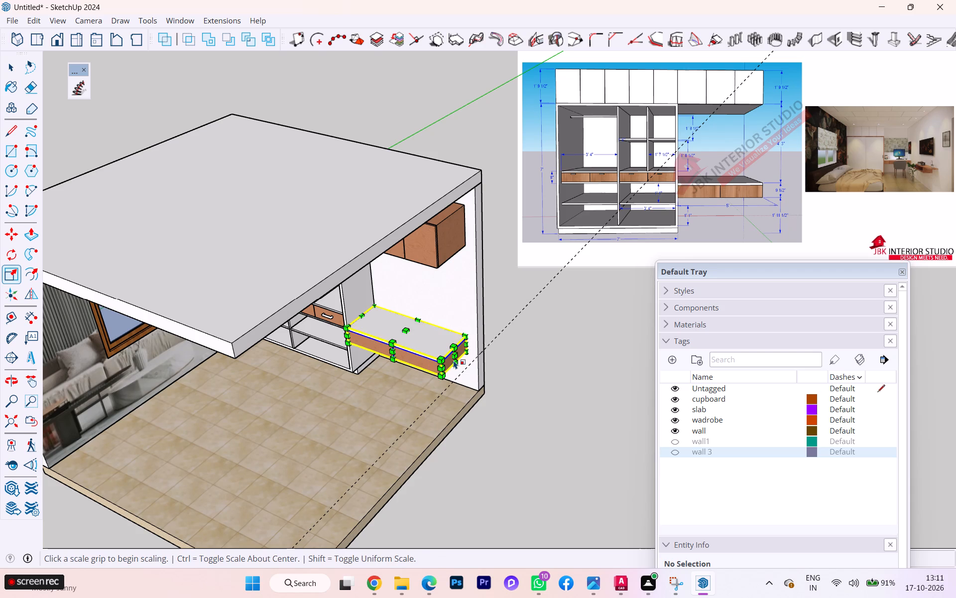
scroll(458, 358, "up", 3)
scroll(459, 358, "down", 1)
scroll(459, 358, "up", 1)
left_click(457, 354)
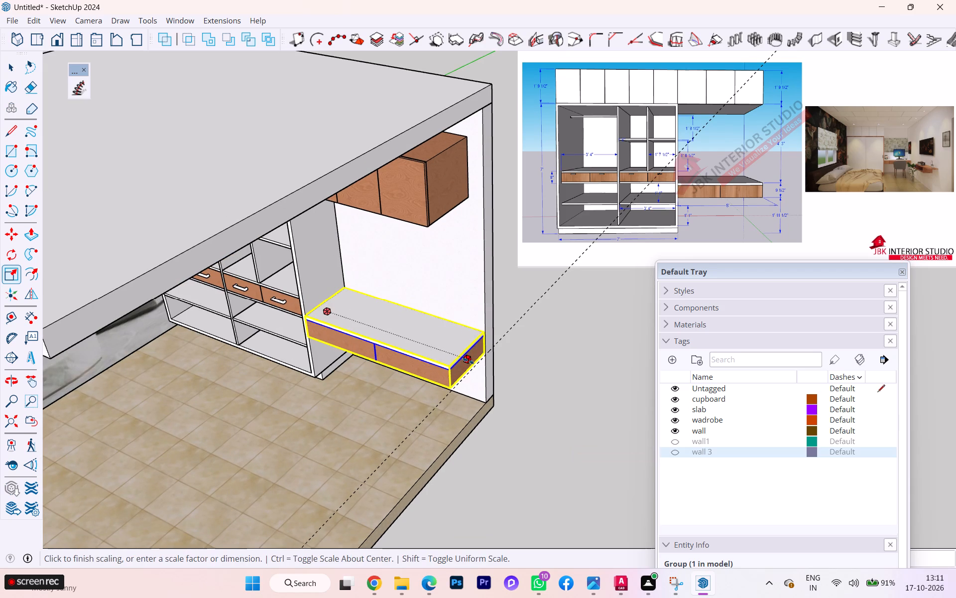
left_click(486, 321)
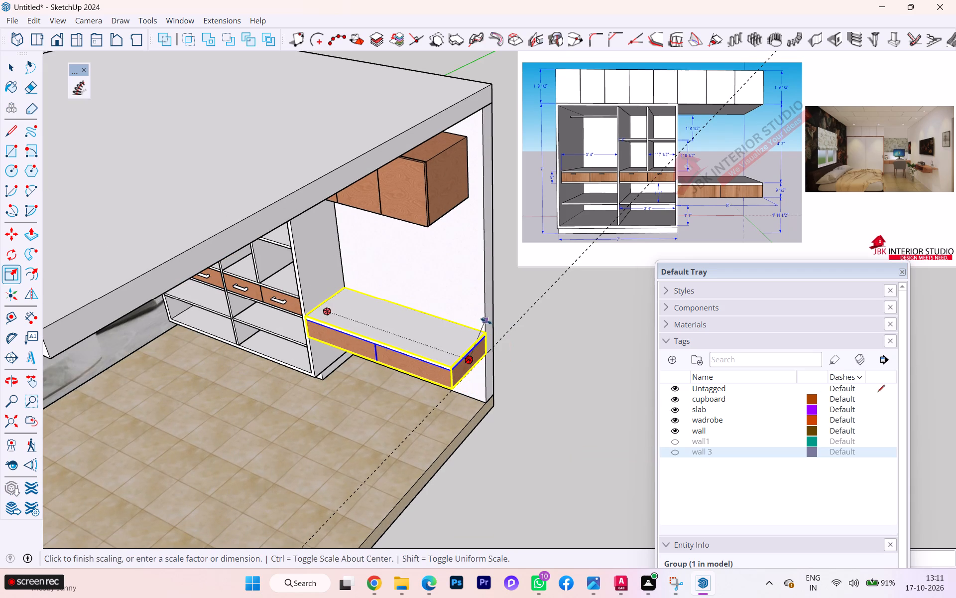
scroll(480, 351, "up", 3)
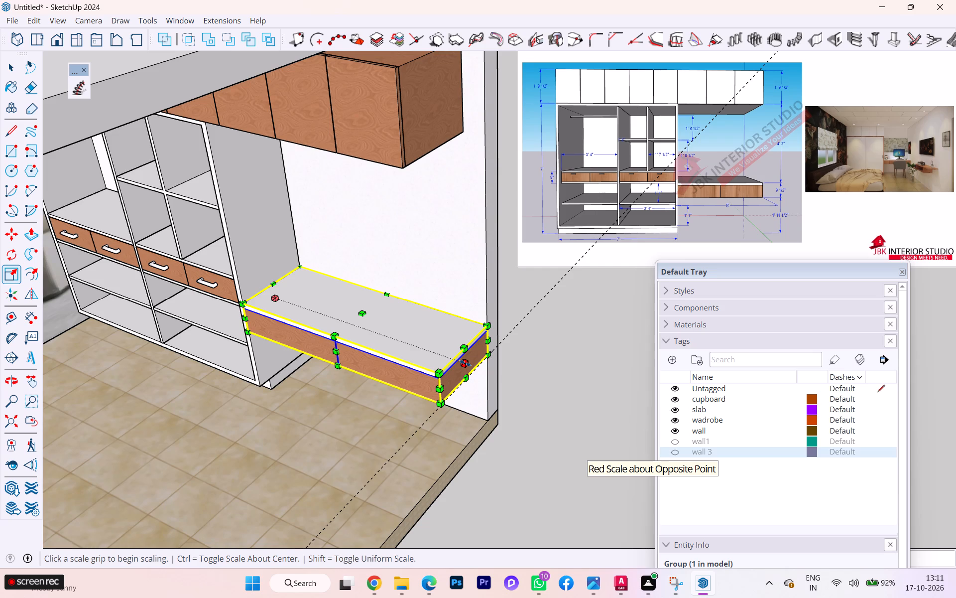
left_click(465, 363)
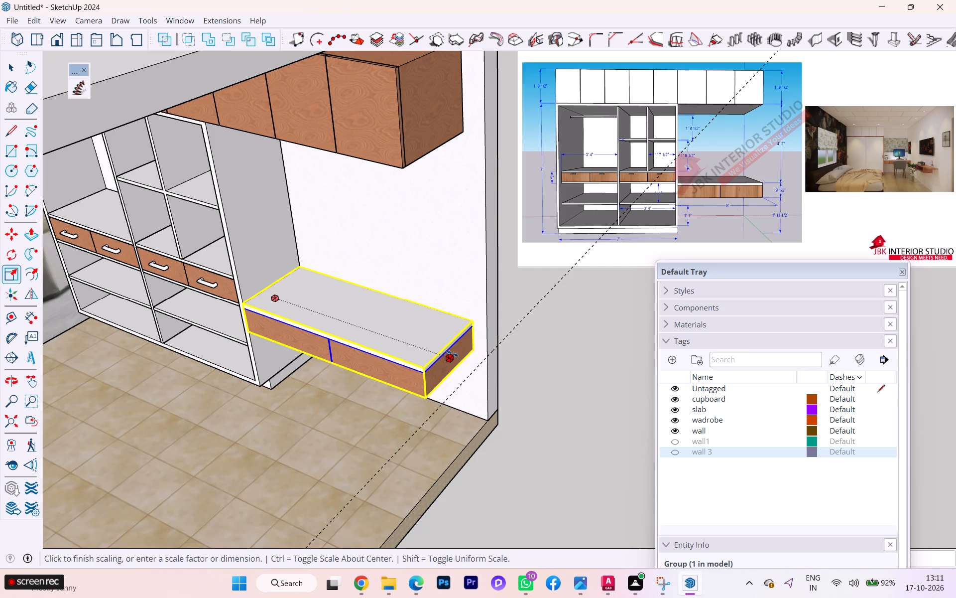
left_click(452, 353)
key("space")
left_click(543, 360)
Save the model as Untitled.skp in the internship files folder on New Volume (D:).
middle_click_drag(424, 356, 497, 197)
scroll(424, 356, "down", 1)
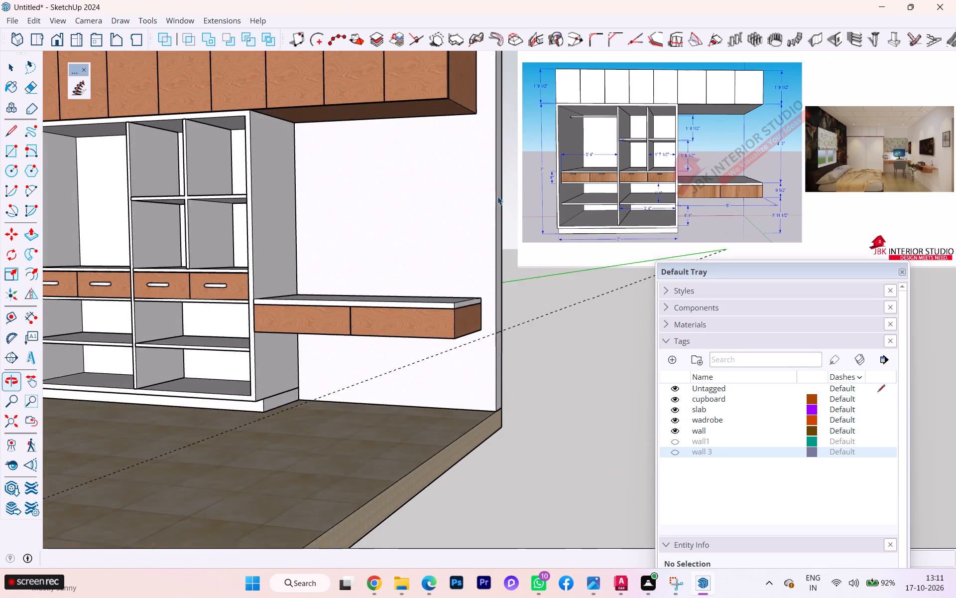
scroll(494, 213, "down", 11)
key("ctrl+s")
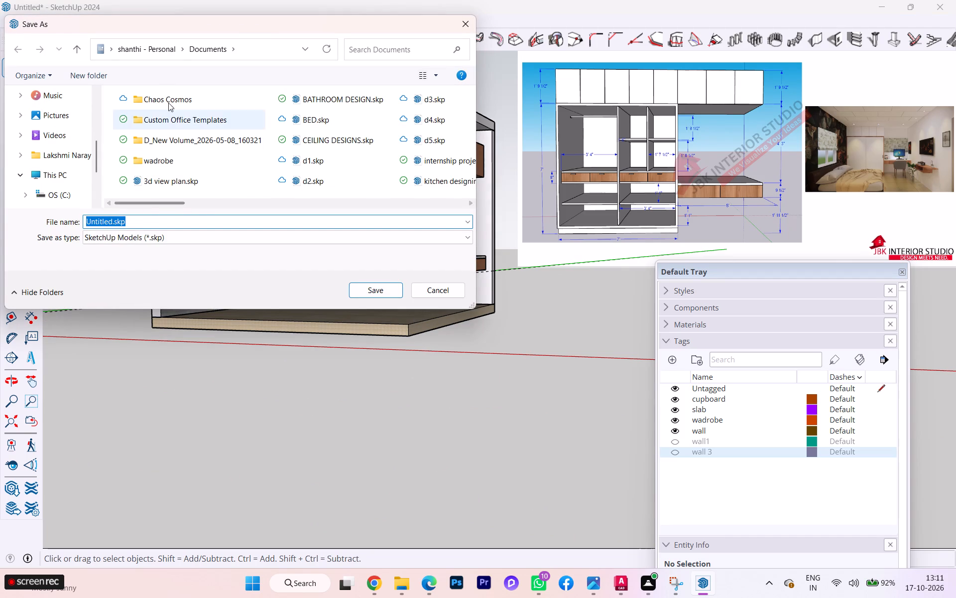
left_click(68, 191)
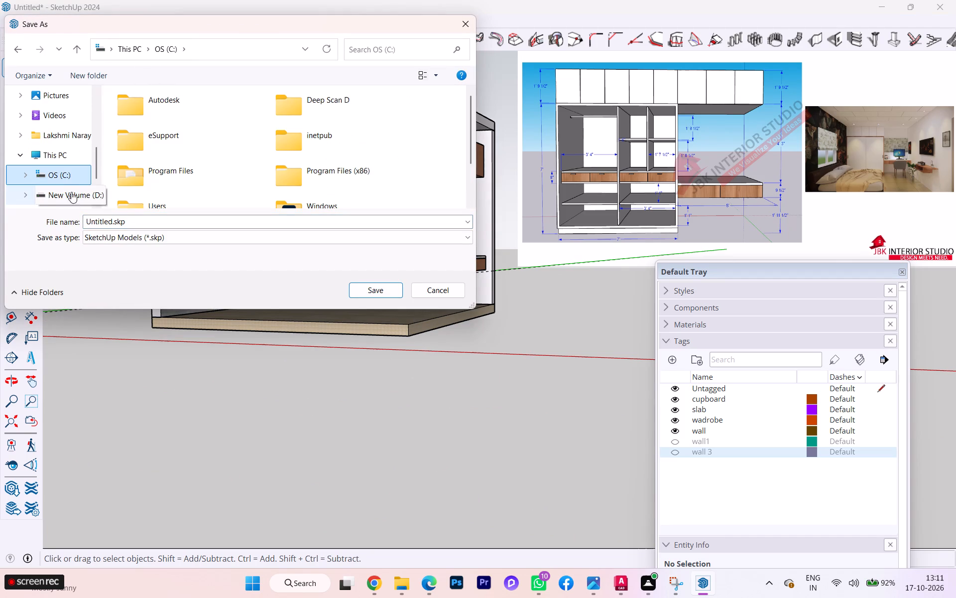
left_click(71, 192)
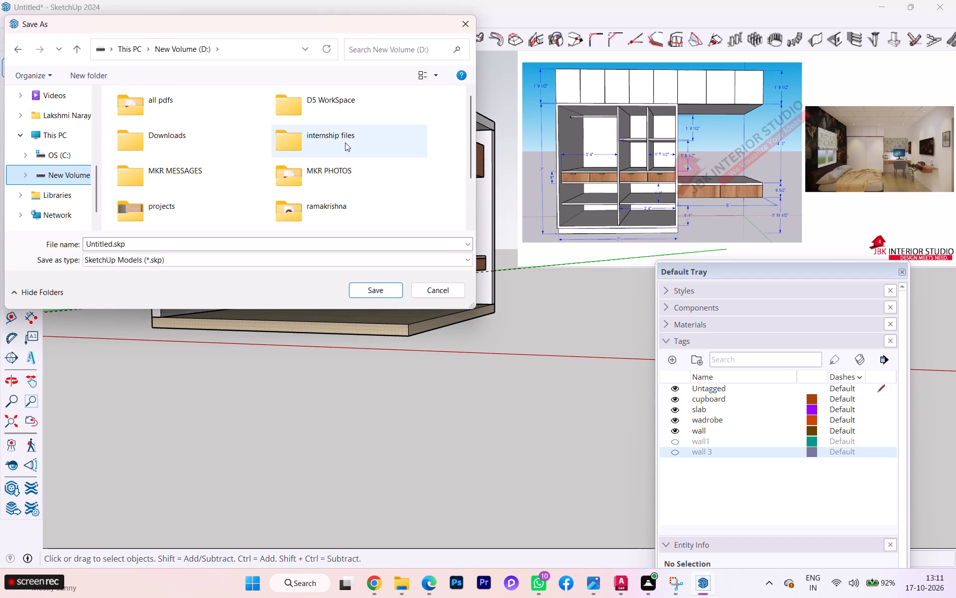
double_click(345, 143)
left_click(375, 286)
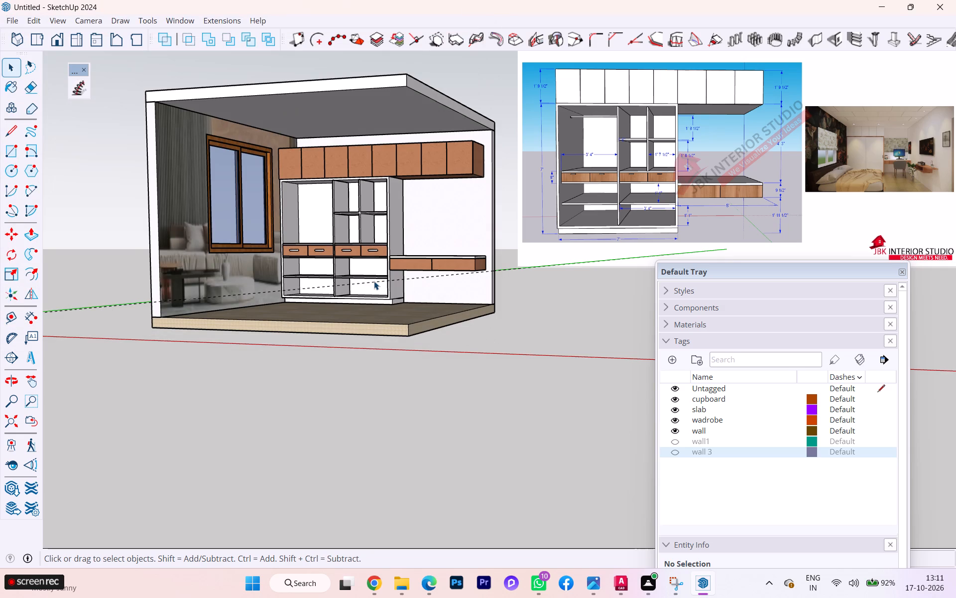